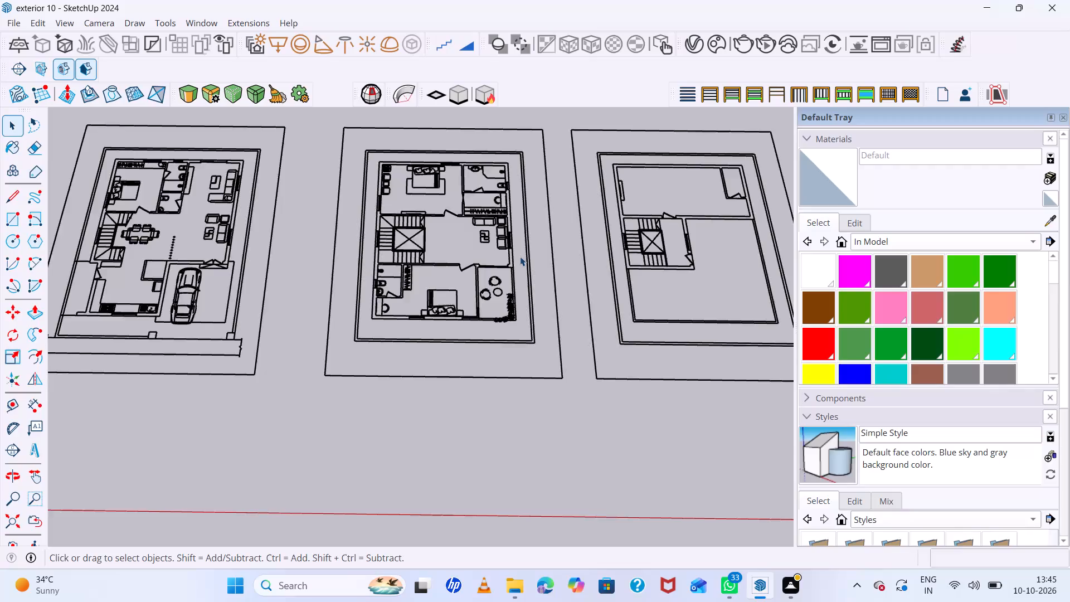
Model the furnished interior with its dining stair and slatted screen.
Examine the three floor plans, concentrating on the middle plan's bedroom and balcony end.
scroll(520, 256, up, 6)
scroll(520, 256, down, 7)
scroll(582, 317, down, 7)
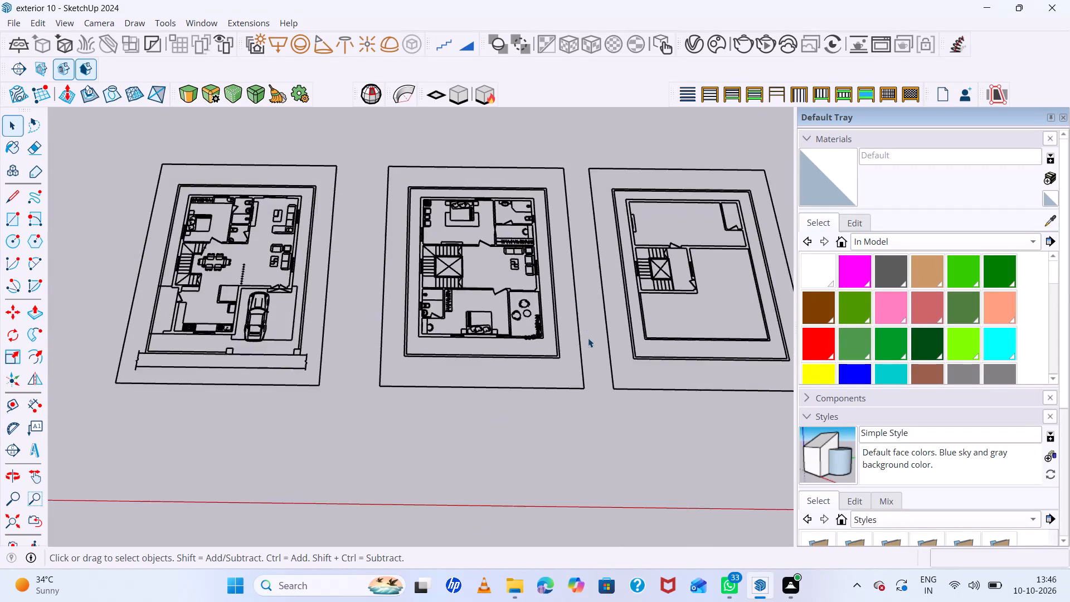
scroll(589, 351, down, 6)
scroll(317, 303, up, 15)
scroll(319, 299, down, 8)
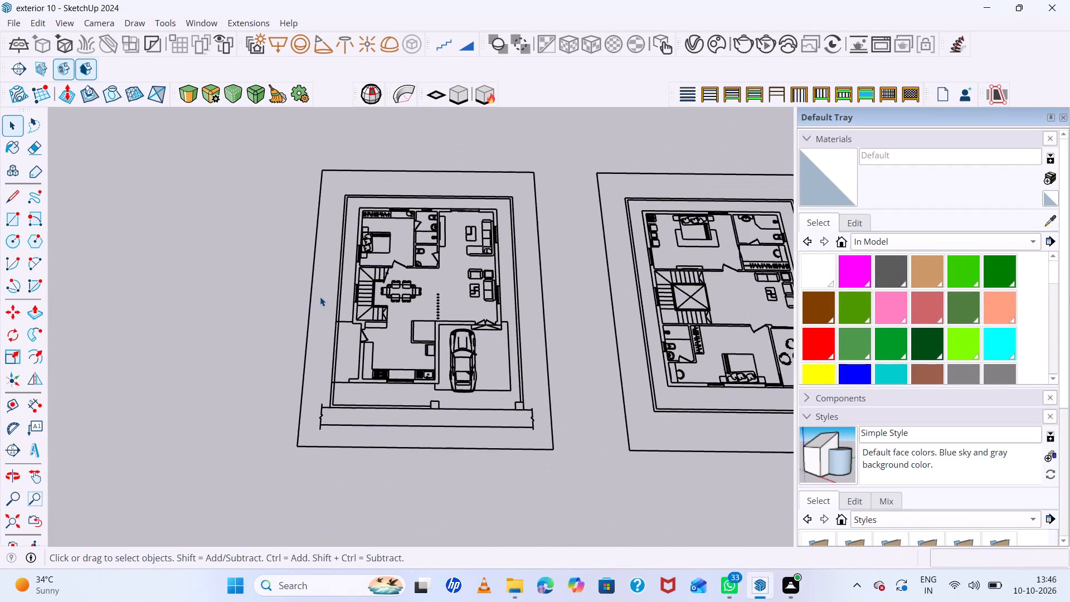
scroll(320, 297, down, 7)
scroll(712, 337, up, 20)
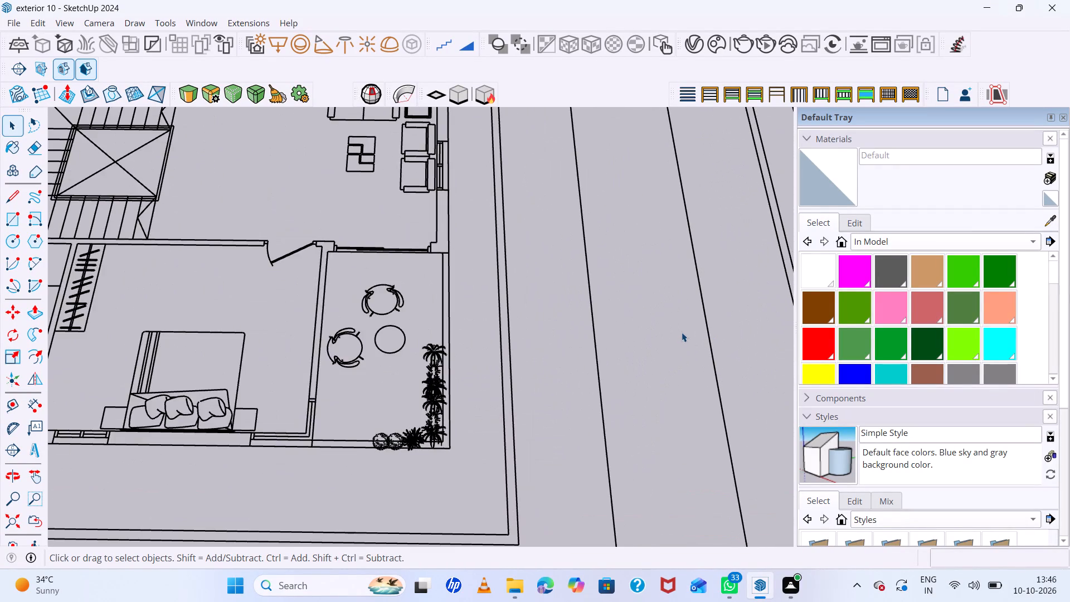
scroll(682, 331, down, 7)
middle_drag(682, 331, 684, 357)
scroll(682, 331, up, 1)
scroll(685, 355, down, 7)
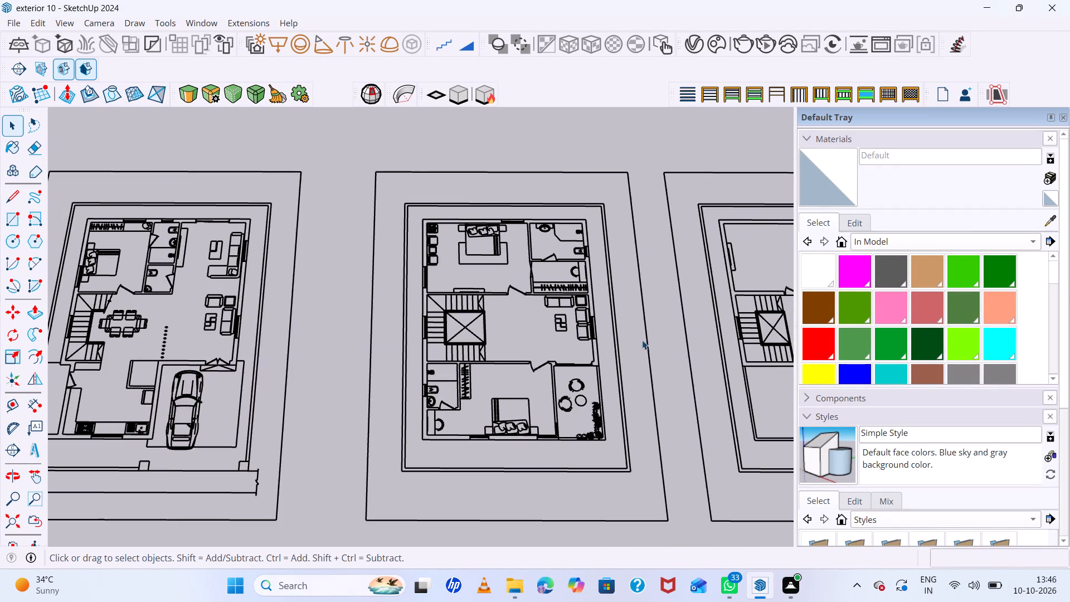
scroll(449, 214, up, 6)
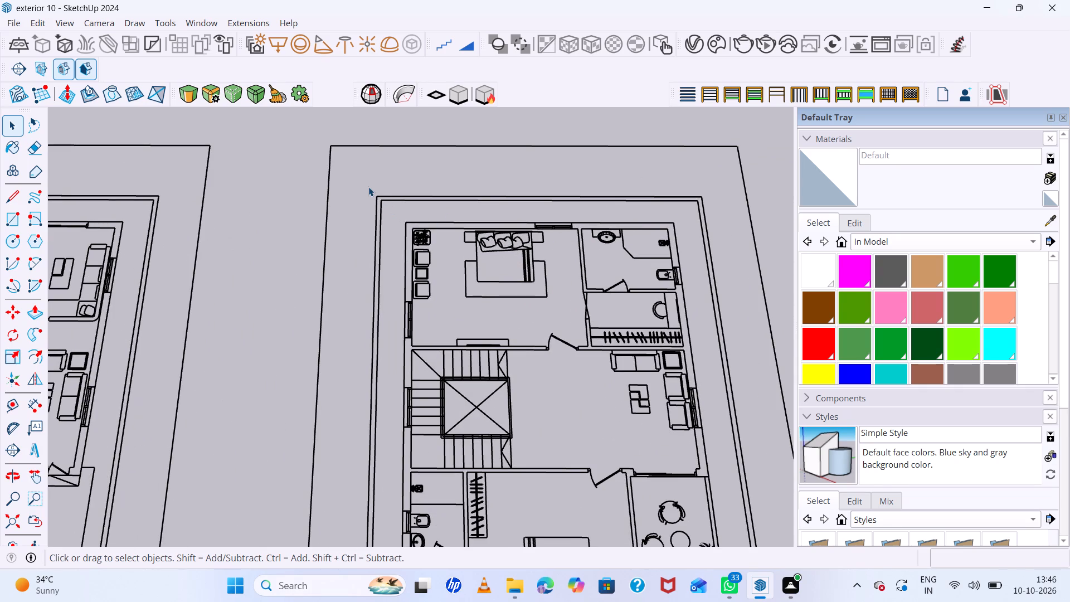
scroll(356, 206, down, 8)
double_click(492, 286)
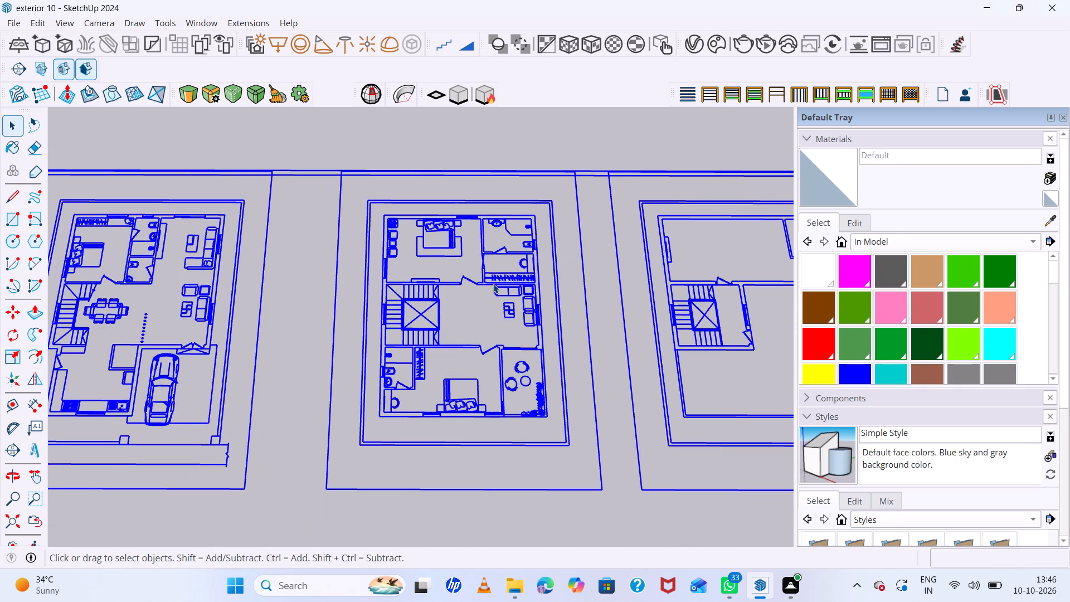
scroll(525, 265, down, 7)
click(558, 186)
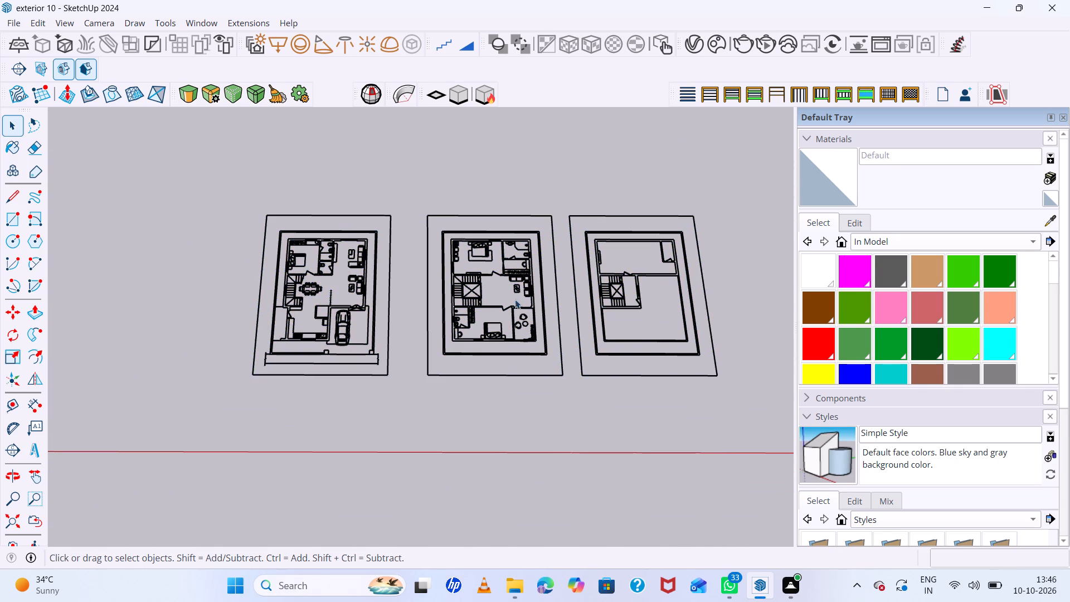
scroll(516, 325, up, 12)
middle_drag(554, 378, 553, 436)
scroll(553, 411, up, 7)
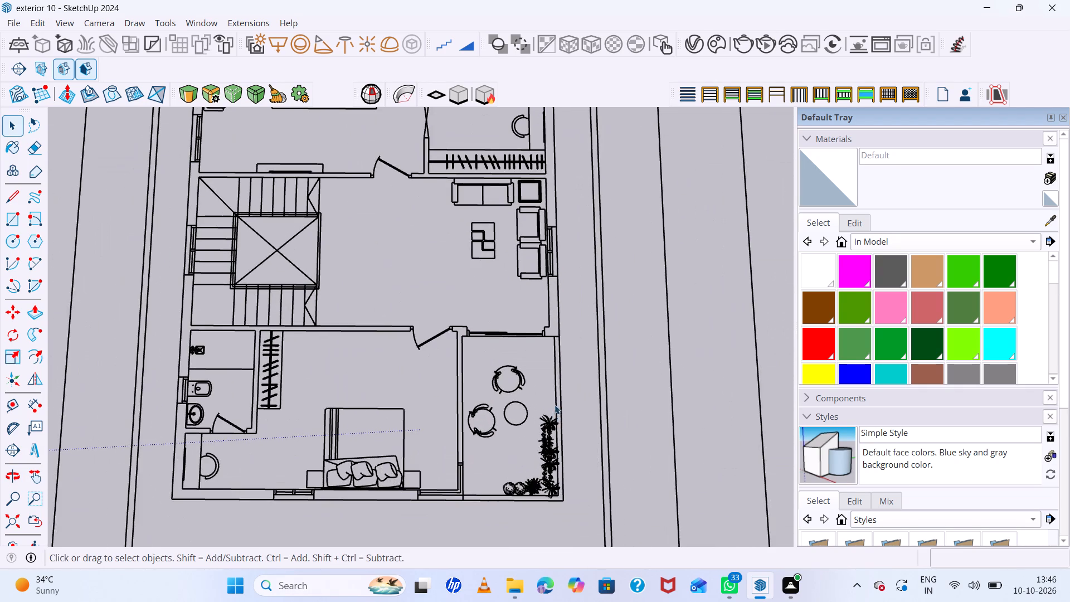
scroll(537, 323, down, 7)
scroll(543, 423, up, 13)
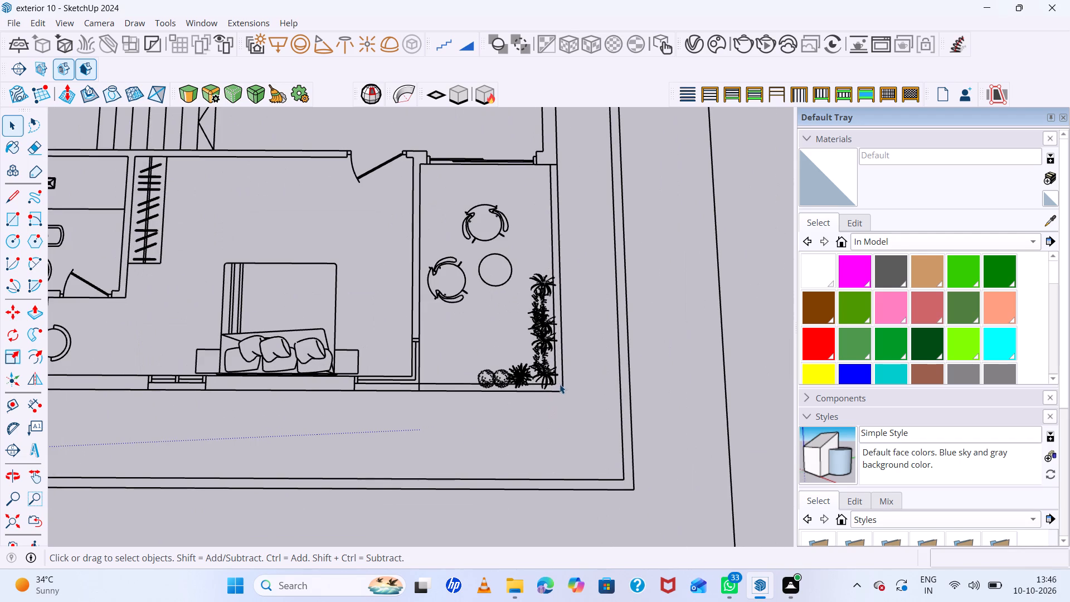
scroll(562, 379, down, 5)
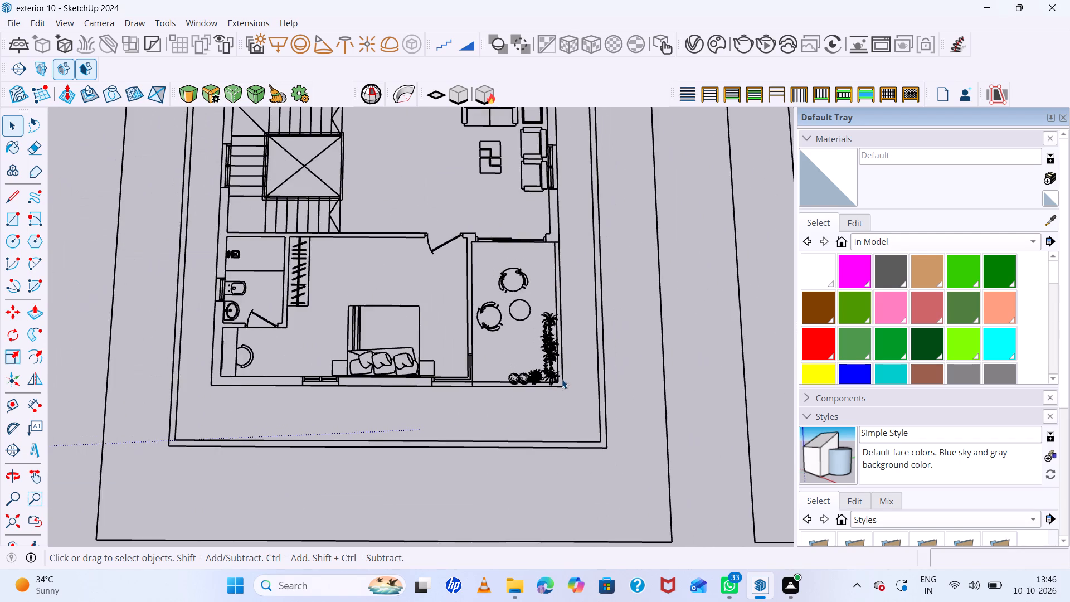
scroll(562, 379, down, 2)
scroll(273, 353, up, 2)
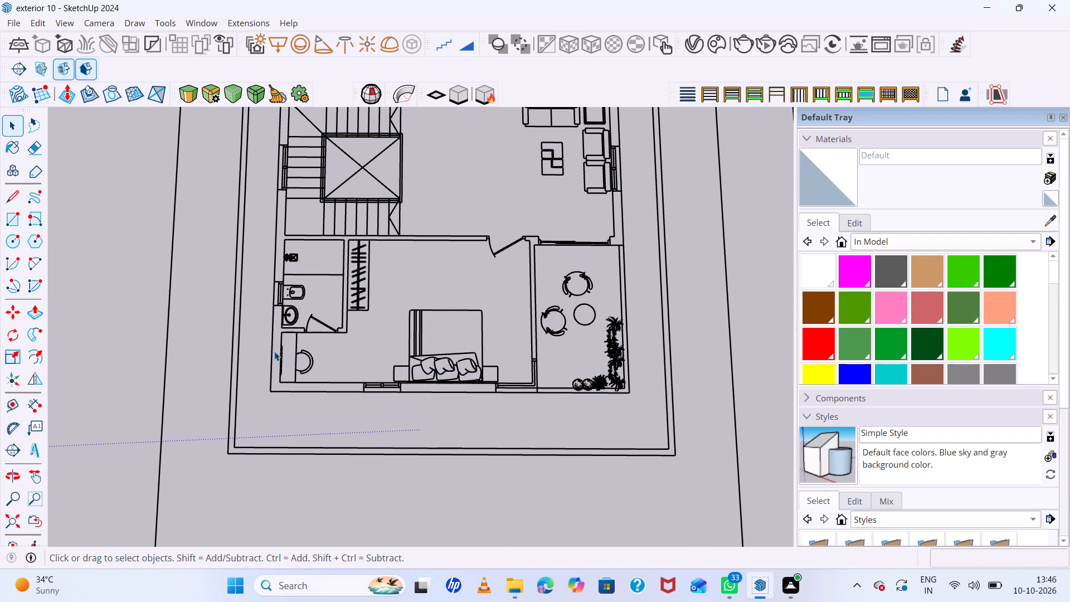
Trace the outer wall outline of the middle floor plan with lines, about 29' 3" by 39' 9", forming a closed face.
key(l)
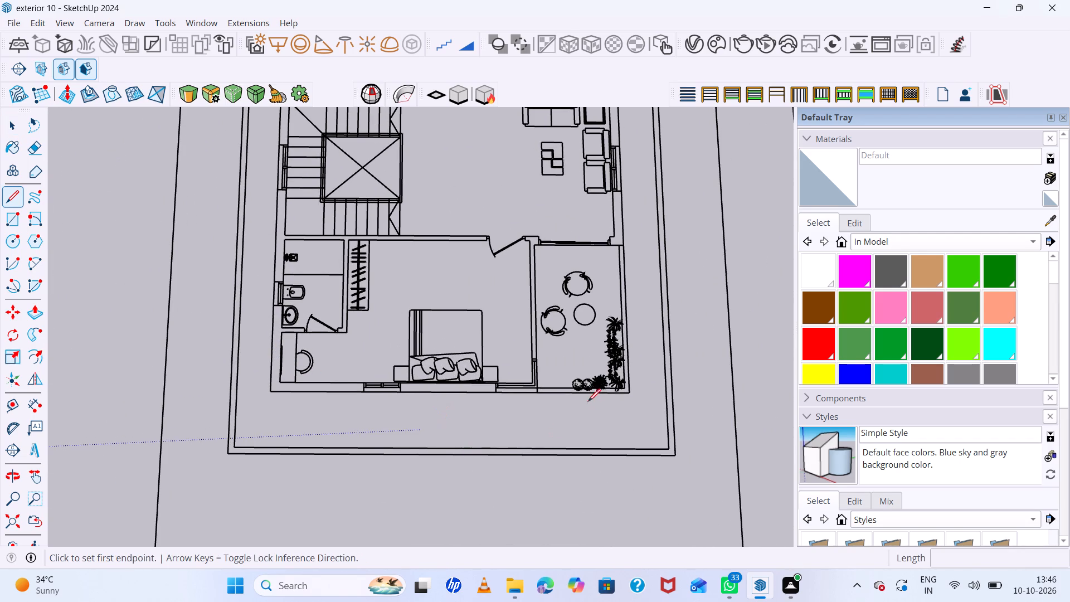
scroll(631, 390, up, 6)
click(629, 394)
scroll(689, 396, down, 5)
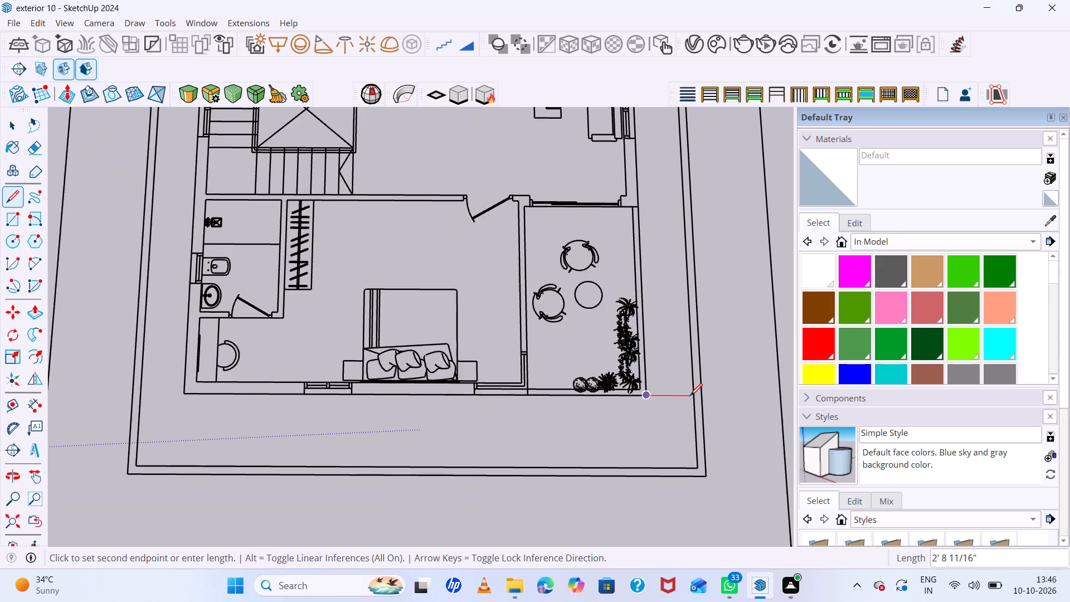
scroll(690, 396, down, 7)
scroll(320, 411, up, 5)
click(352, 384)
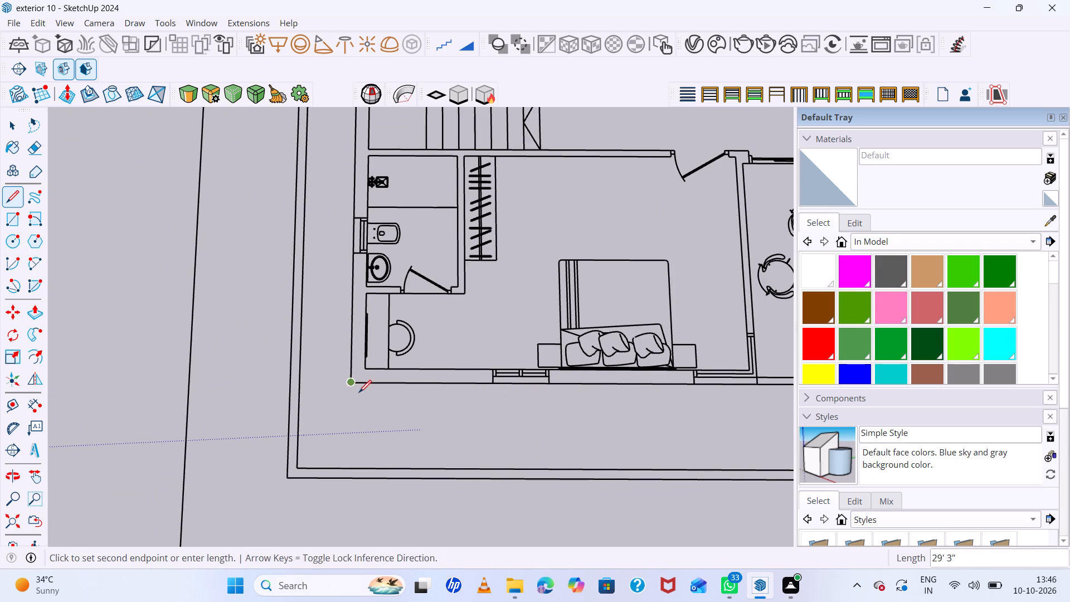
scroll(496, 494, down, 20)
scroll(496, 494, down, 1)
scroll(432, 261, up, 4)
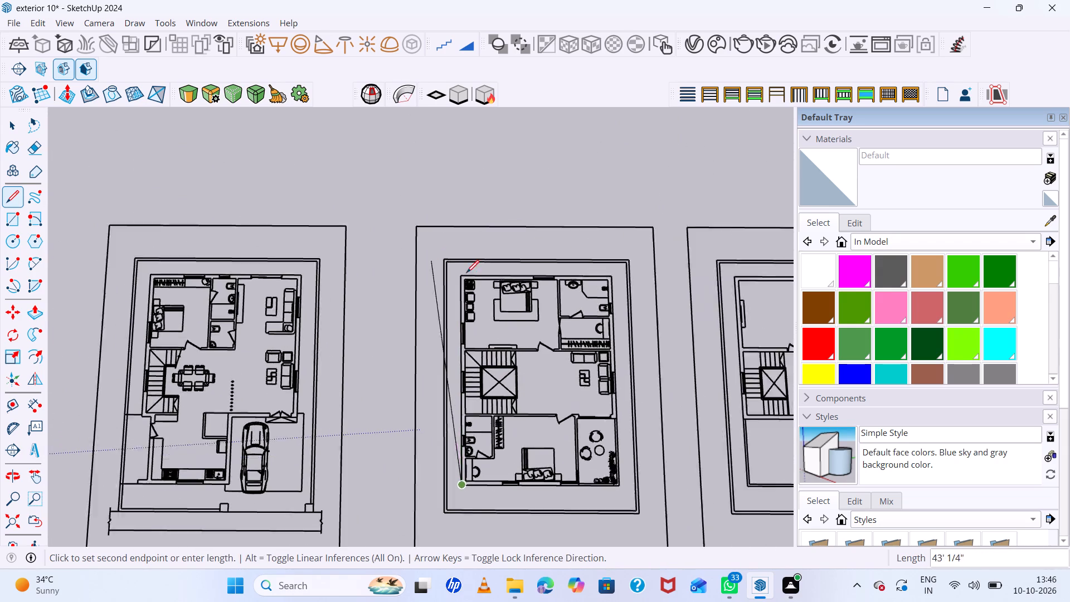
scroll(466, 273, up, 10)
click(472, 290)
scroll(262, 361, down, 7)
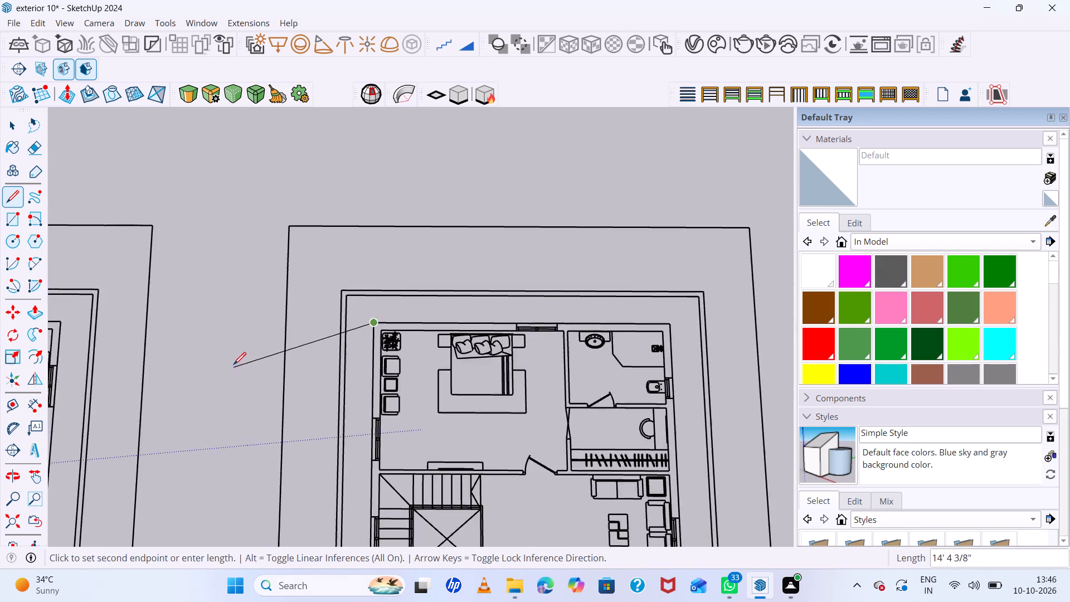
scroll(234, 365, down, 5)
scroll(489, 347, up, 11)
click(513, 329)
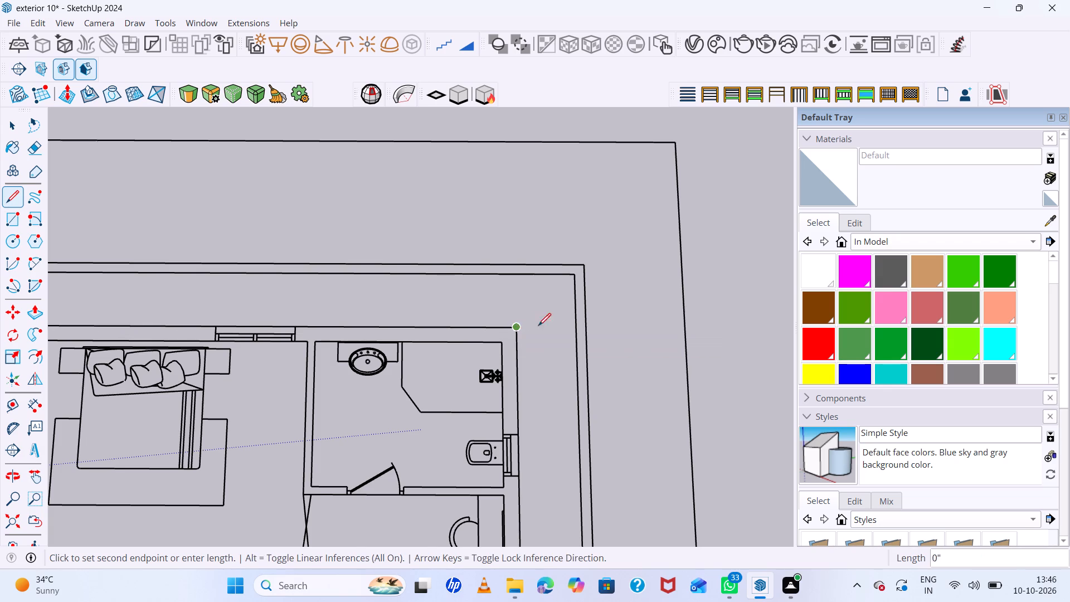
scroll(599, 308, down, 20)
scroll(599, 308, down, 1)
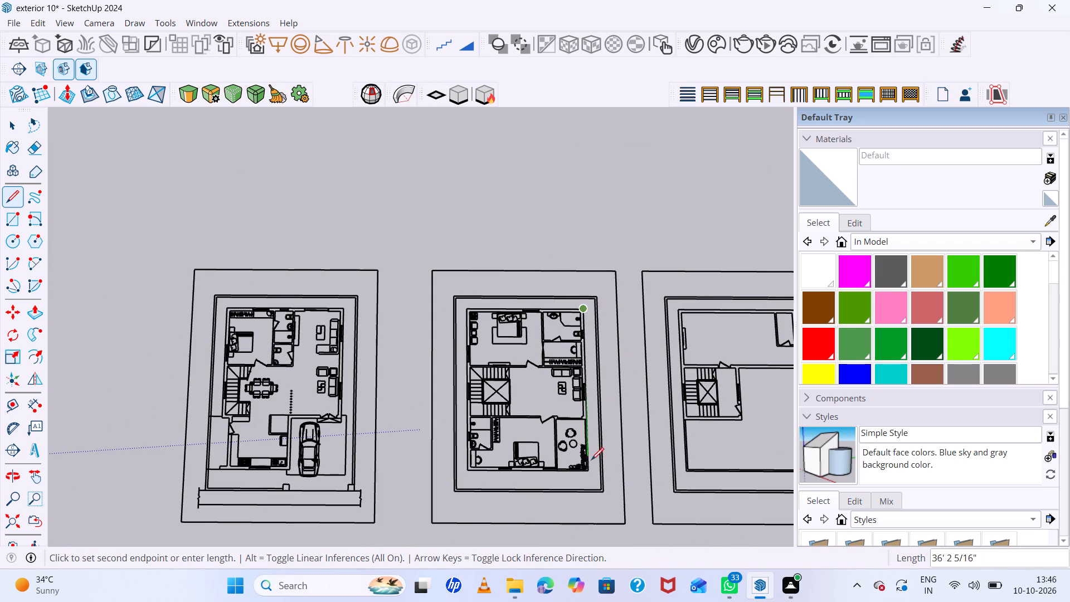
scroll(591, 460, up, 20)
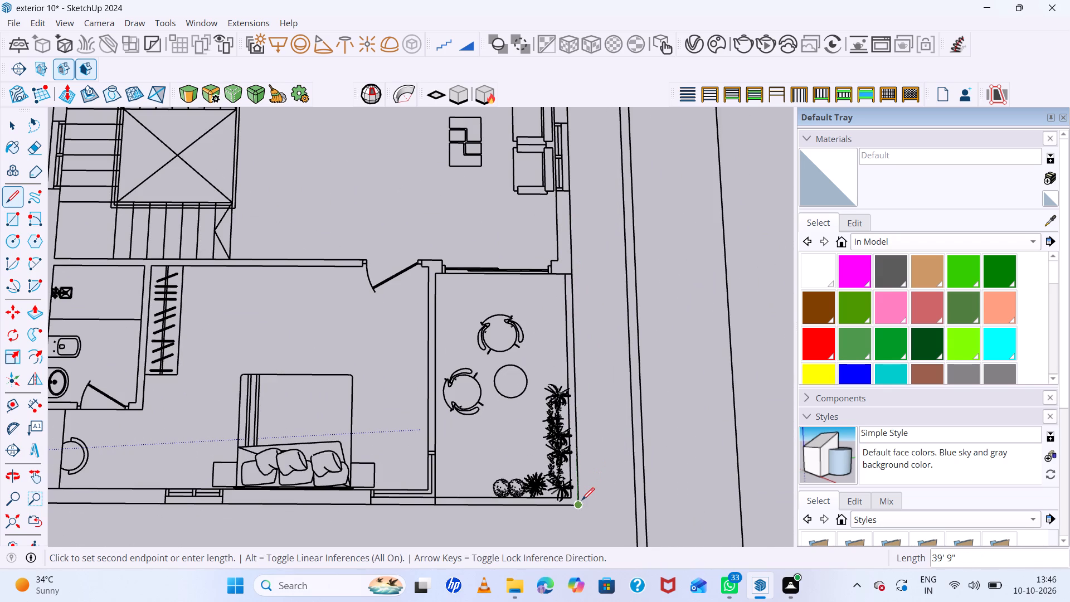
click(581, 503)
scroll(640, 465, down, 7)
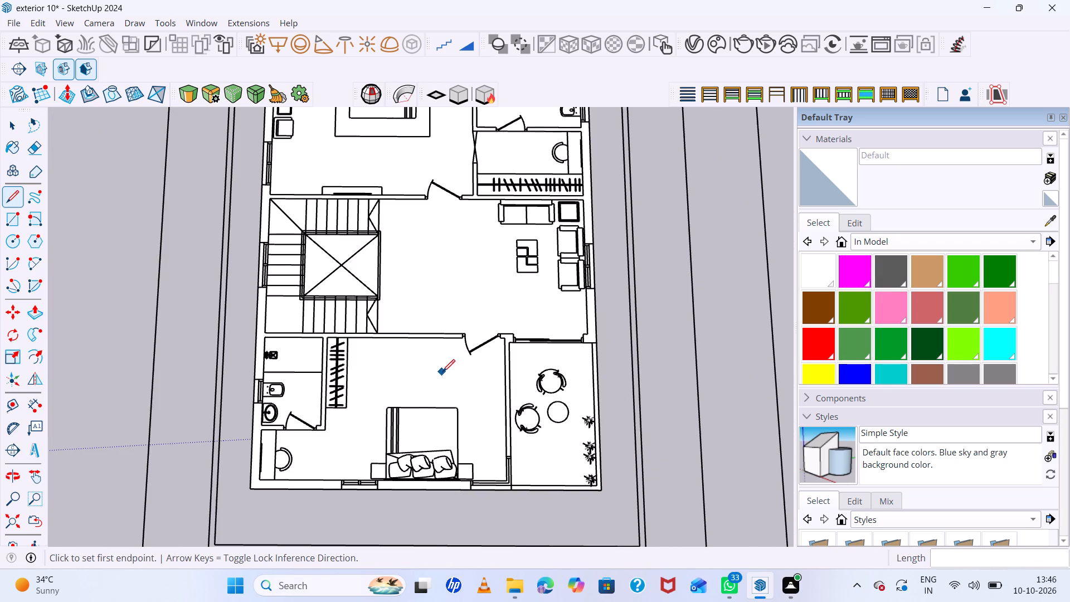
key(space)
Offset the traced face's outline inward to the inner edge of the middle plan's outer wall.
click(442, 372)
key(f)
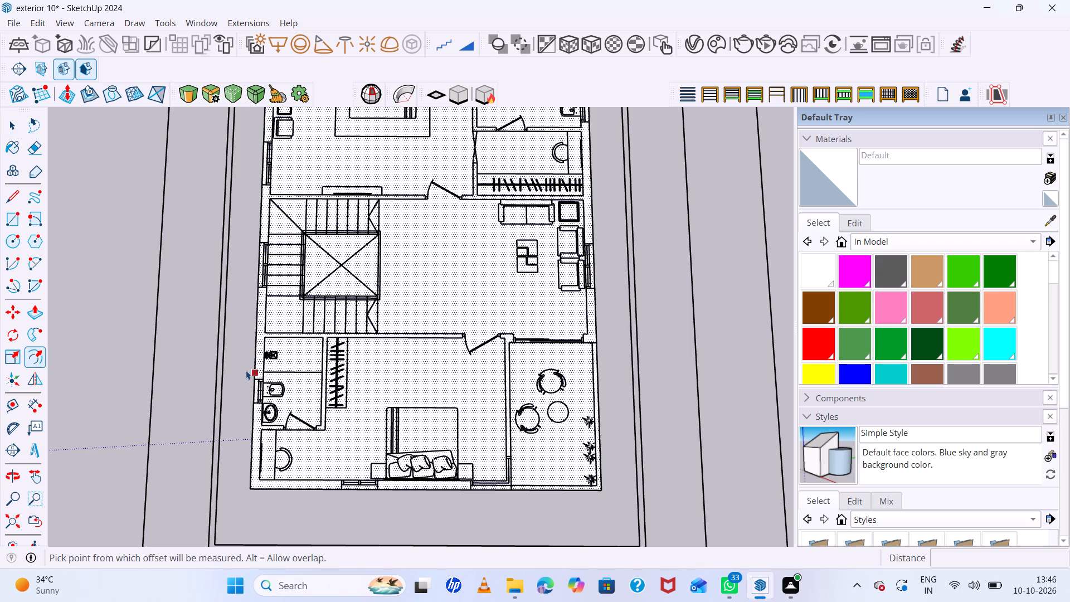
click(253, 365)
scroll(262, 363, up, 11)
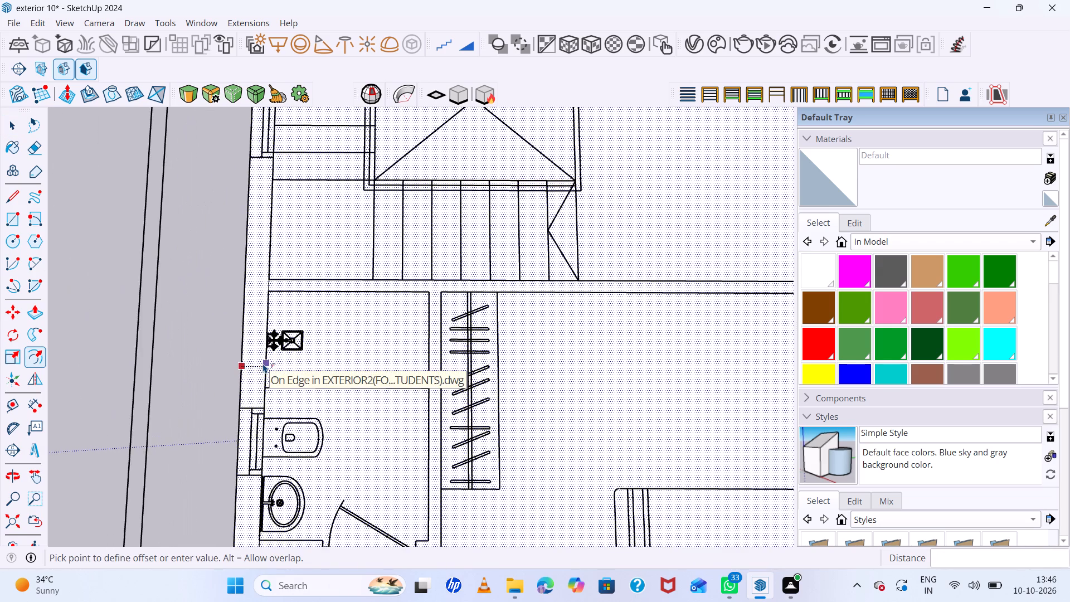
scroll(263, 363, up, 5)
click(266, 362)
key(space)
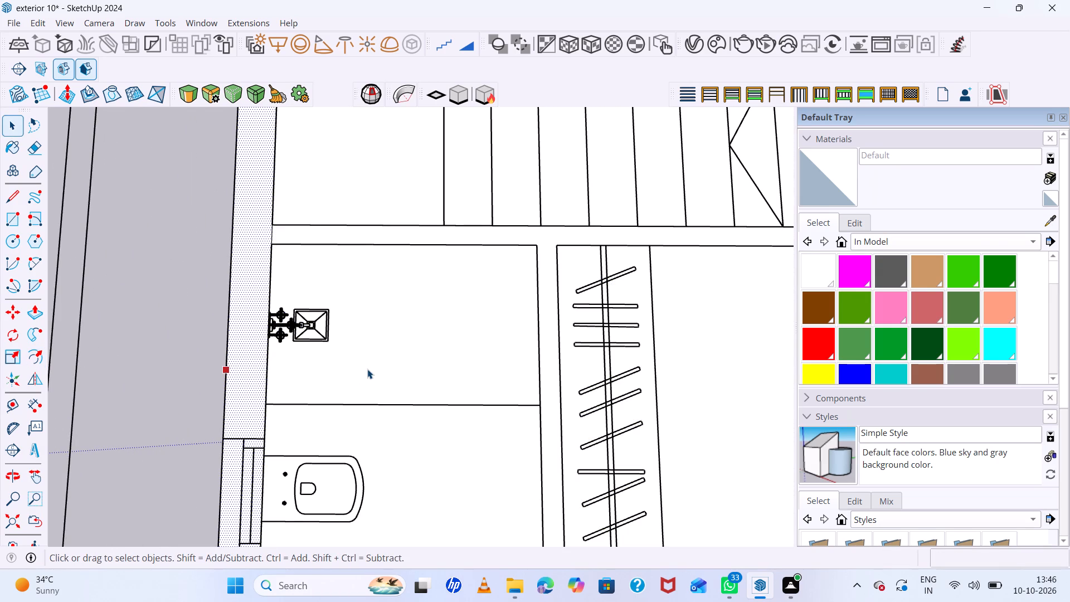
Cut away the inner face inside the offset outline, keeping only the outer wall strip.
click(367, 369)
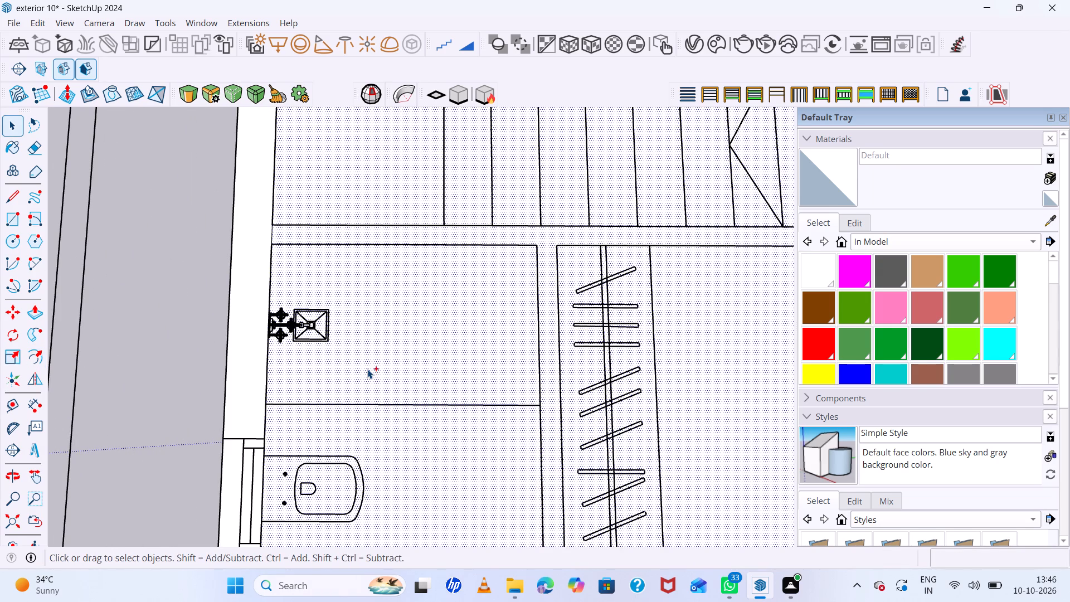
key(ctrl+x)
Push/Pull the middle plan's outer wall strip up to a height of 10'.
scroll(364, 393, down, 14)
scroll(361, 401, down, 7)
scroll(638, 435, down, 6)
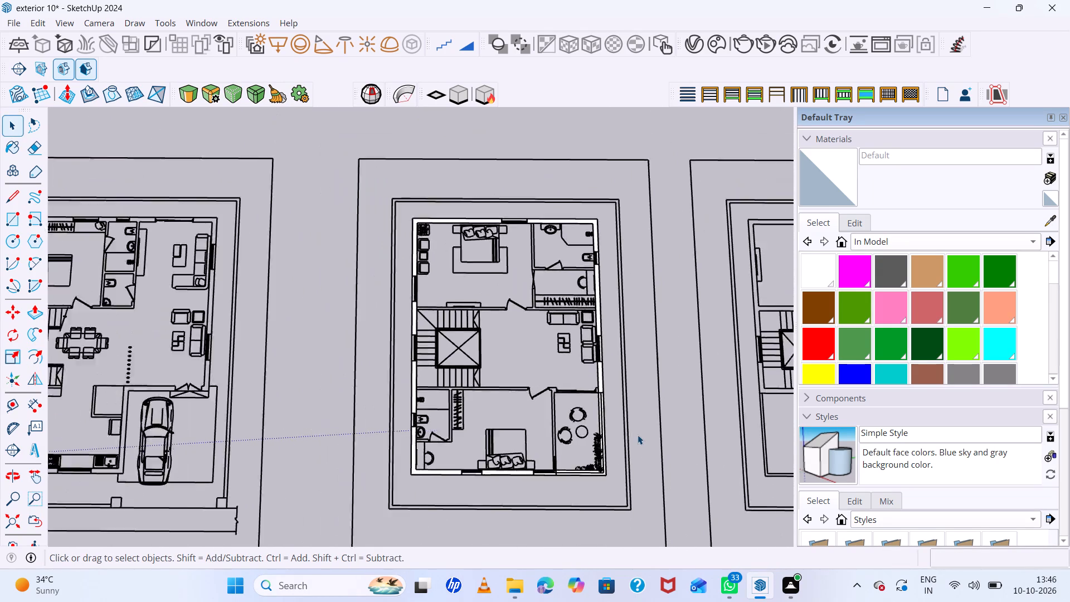
scroll(638, 435, up, 11)
middle_drag(635, 423, 633, 360)
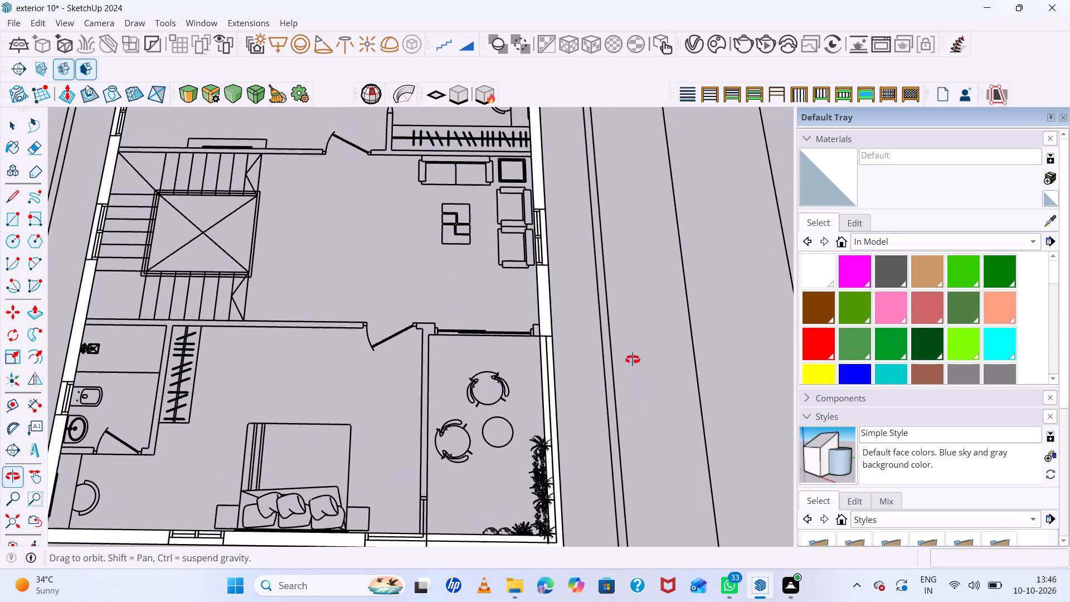
middle_drag(633, 360, 633, 347)
scroll(634, 336, down, 10)
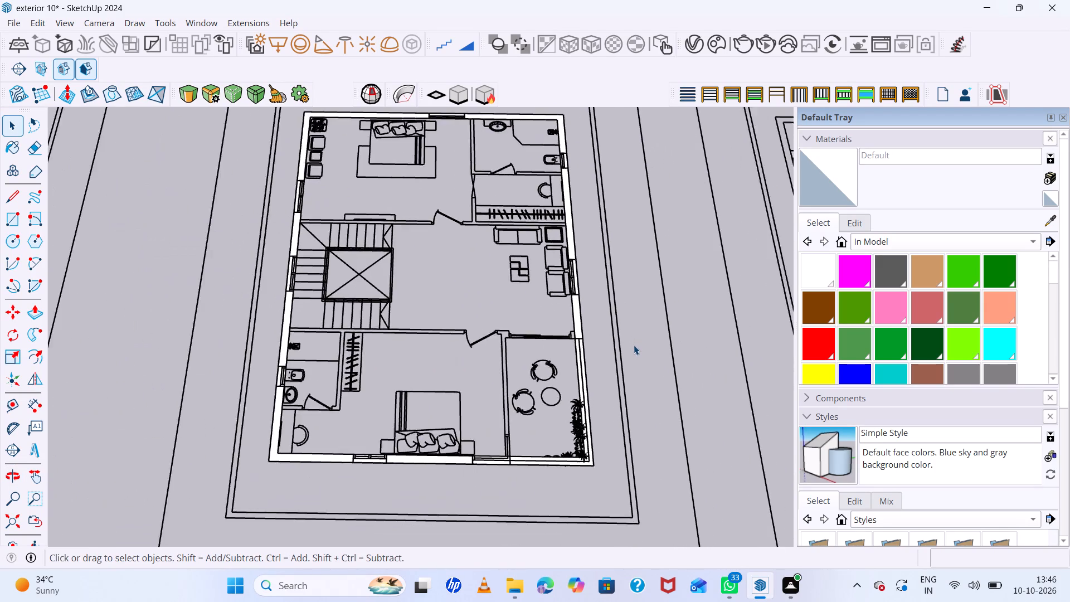
scroll(634, 345, down, 3)
scroll(442, 158, up, 10)
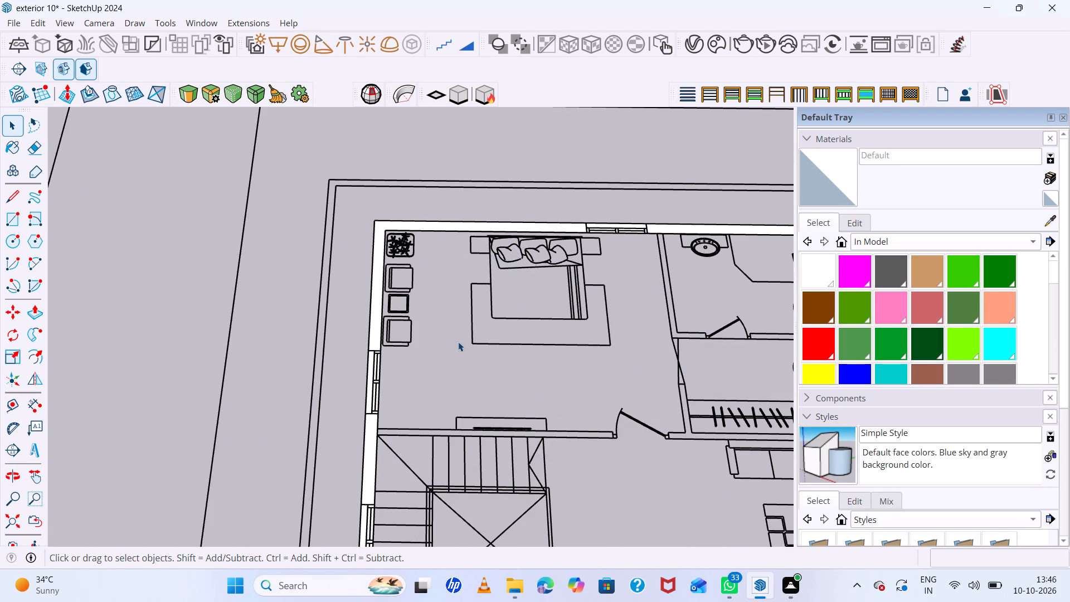
click(370, 425)
scroll(347, 380, down, 7)
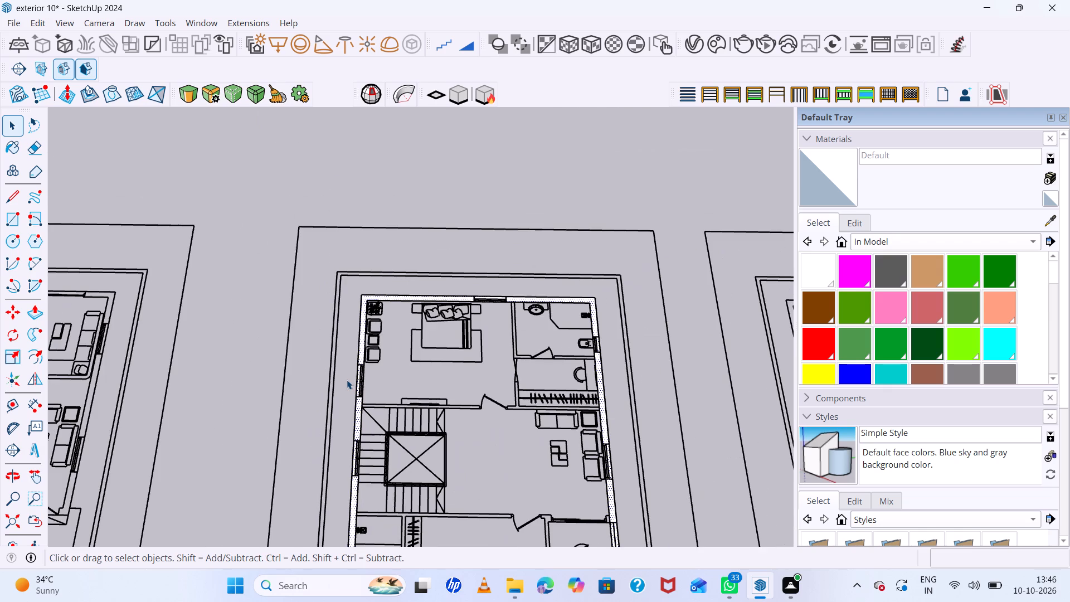
key(p)
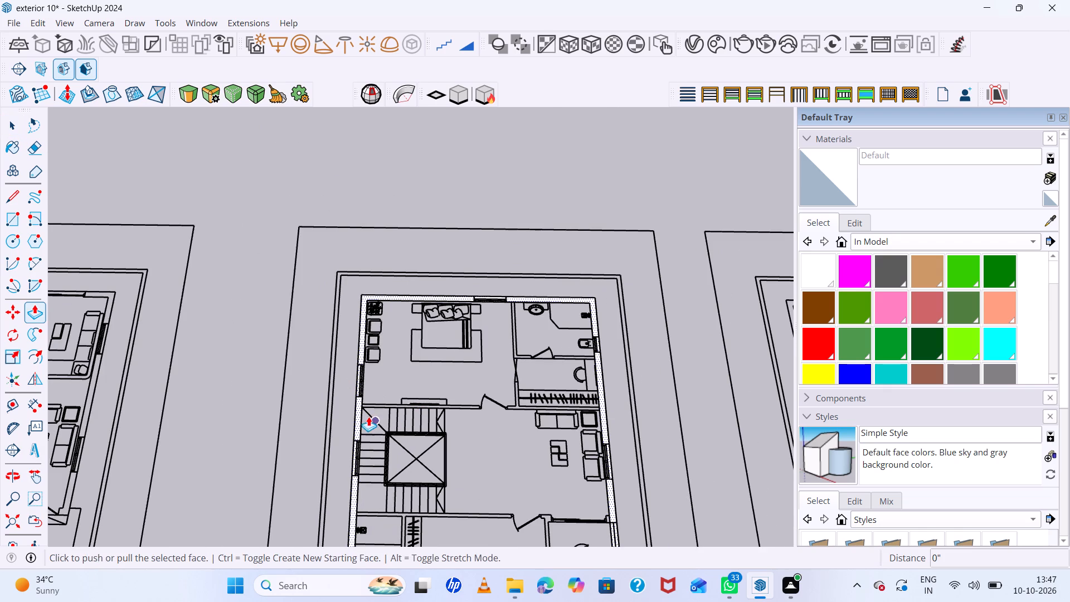
click(354, 419)
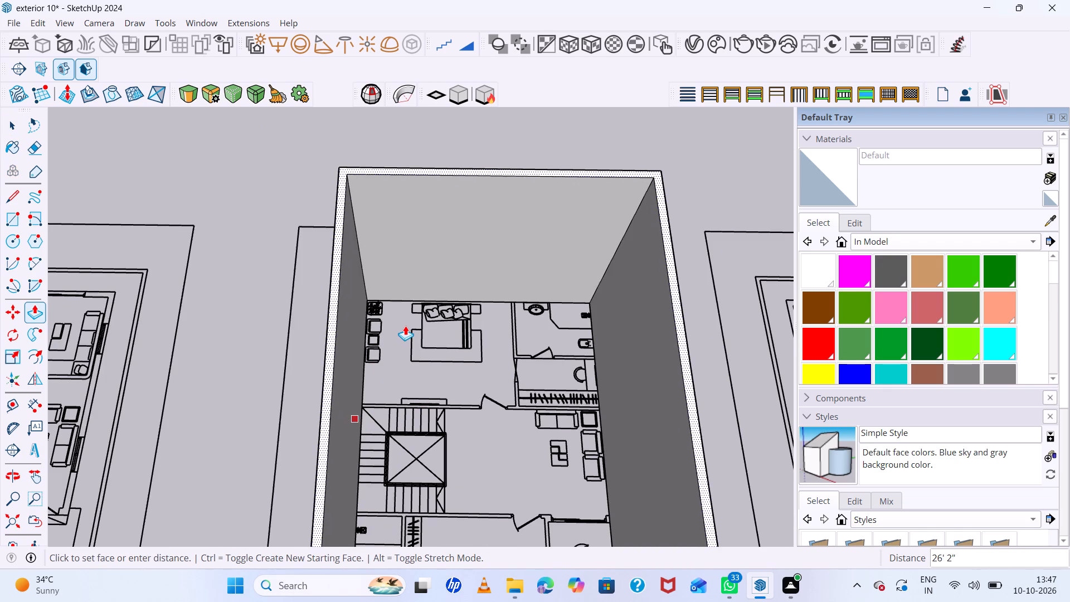
text(10')
key(Return)
key(space)
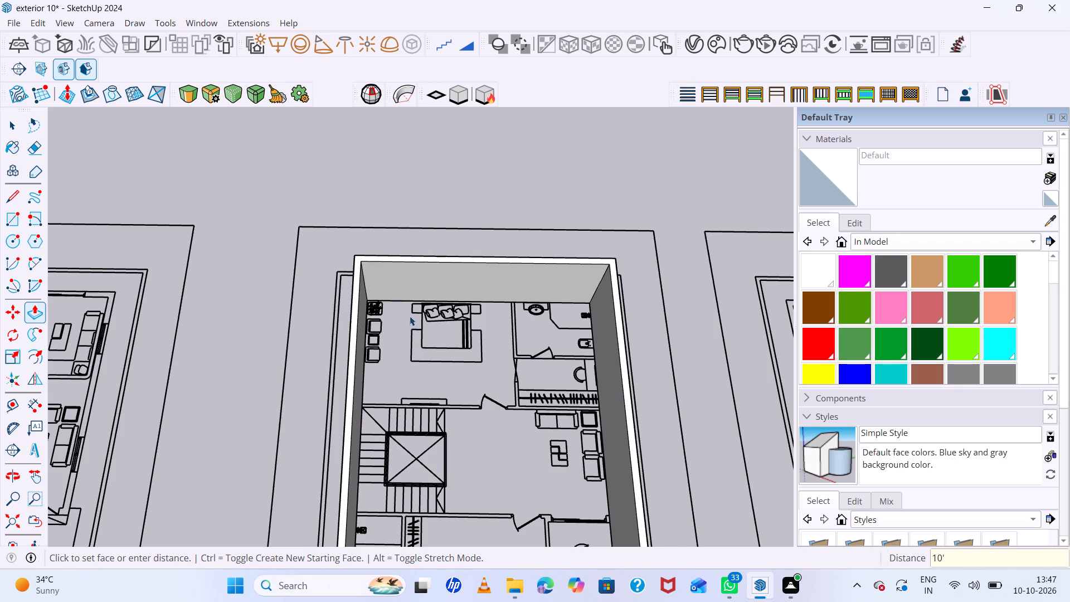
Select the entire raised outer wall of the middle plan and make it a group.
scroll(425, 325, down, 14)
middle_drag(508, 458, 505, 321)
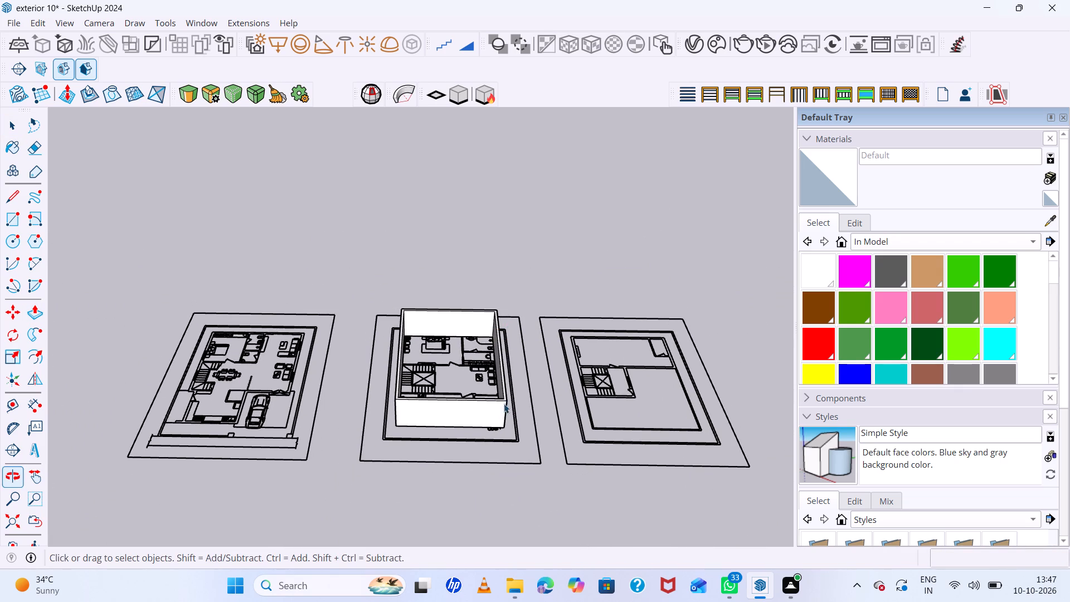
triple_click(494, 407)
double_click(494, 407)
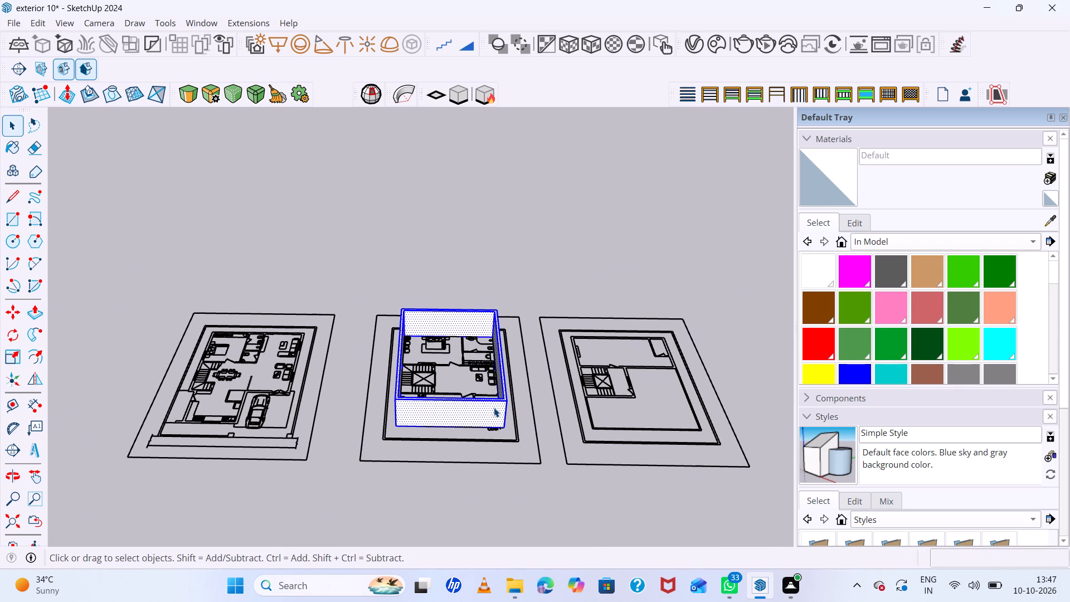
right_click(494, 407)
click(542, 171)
Turn on back edges and examine the bedroom and balcony layout through the middle plan's raised outer wall.
scroll(472, 372, up, 6)
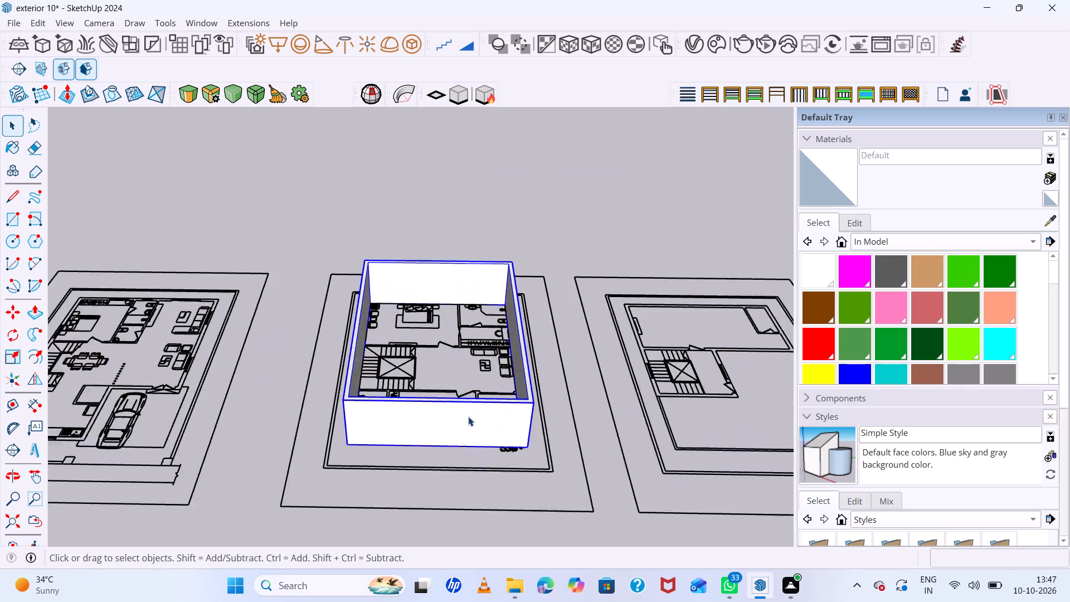
scroll(468, 416, up, 7)
key(k)
scroll(470, 468, up, 13)
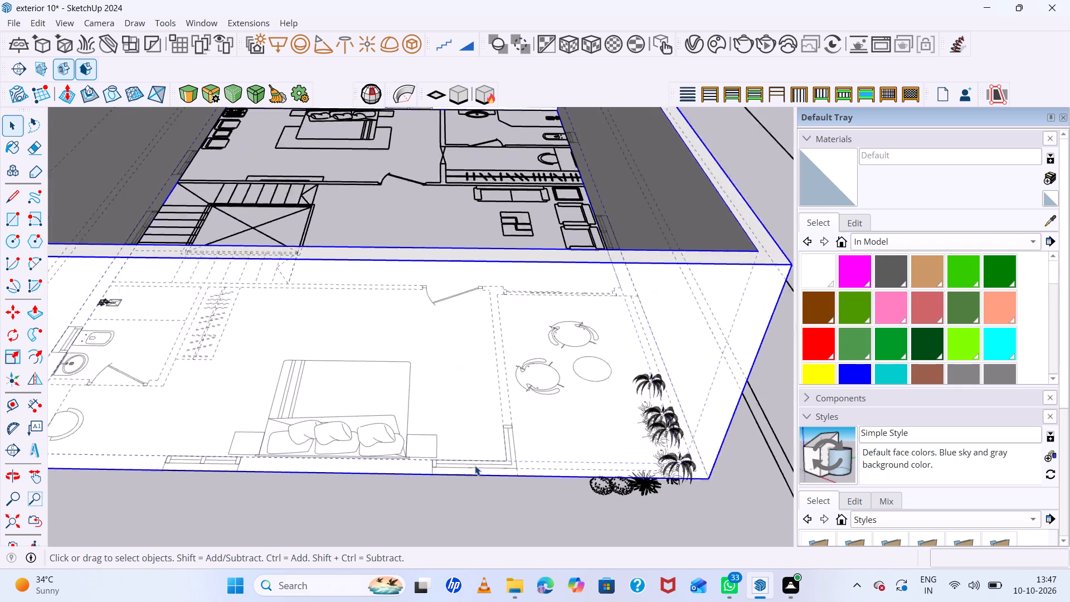
middle_drag(495, 468, 501, 481)
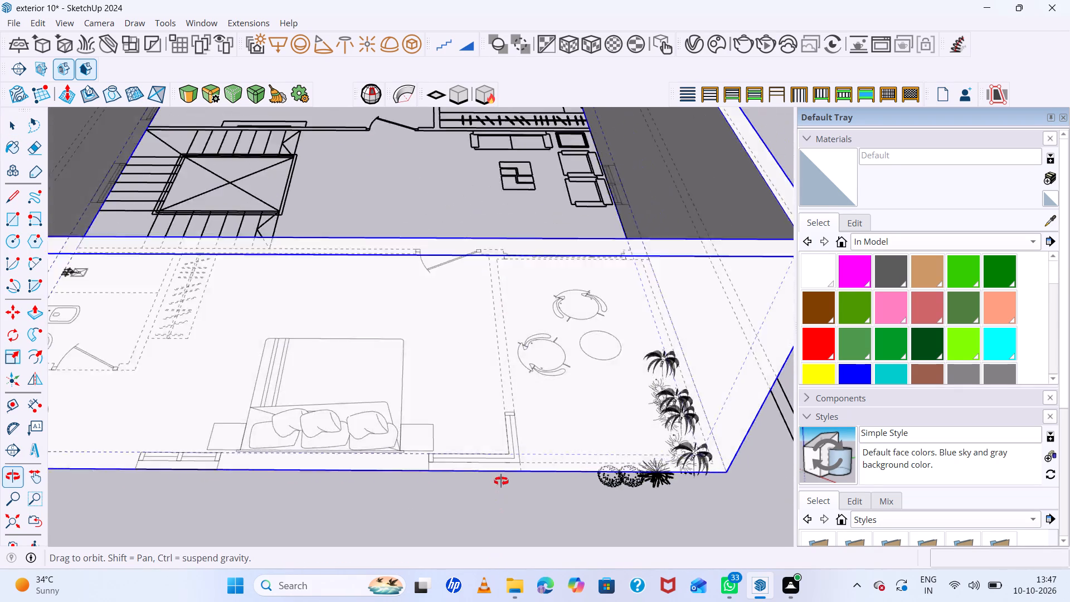
middle_drag(501, 481, 495, 584)
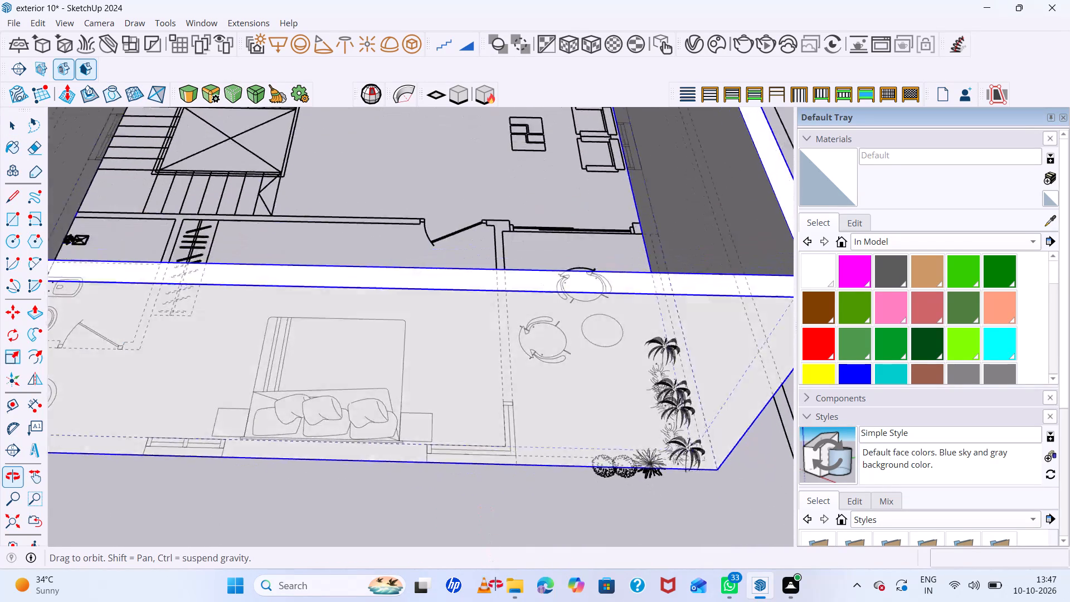
middle_drag(495, 584, 496, 590)
scroll(481, 313, down, 14)
scroll(512, 362, up, 4)
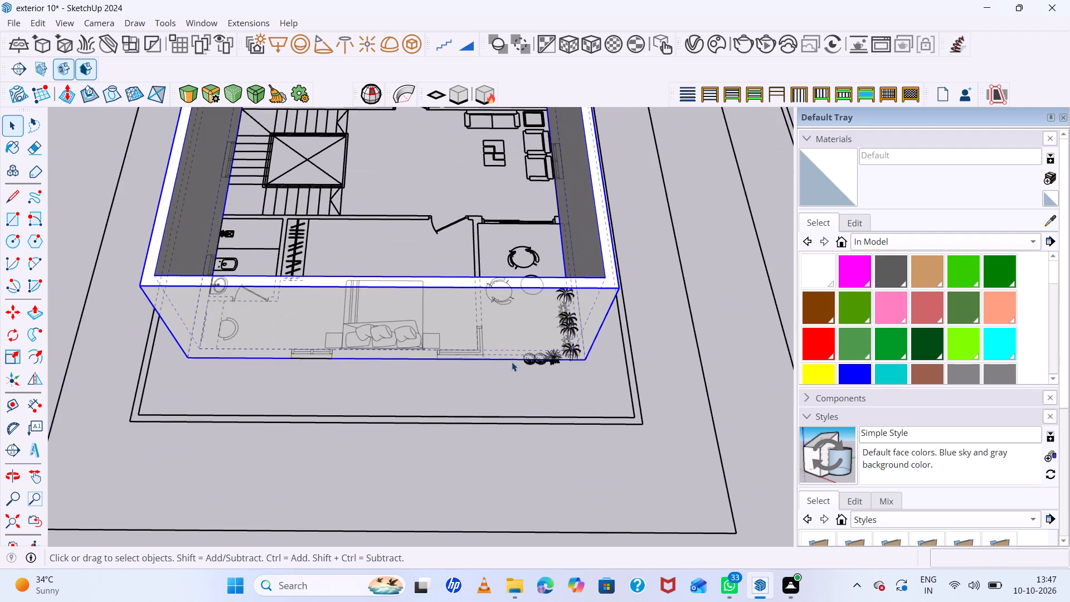
scroll(512, 362, up, 6)
middle_drag(512, 362, 409, 292)
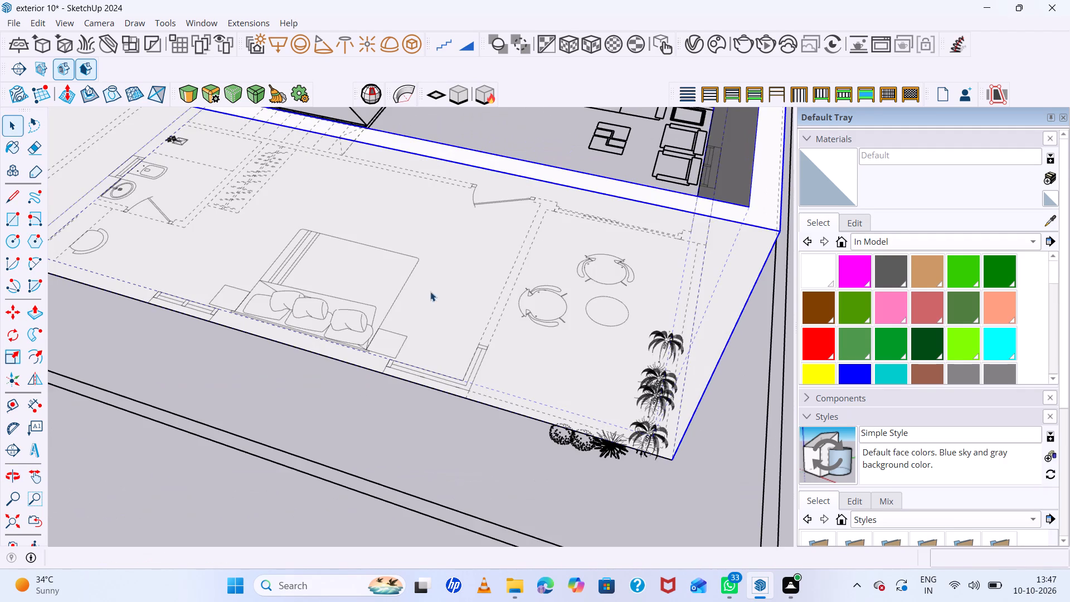
scroll(503, 305, down, 13)
middle_drag(514, 340, 532, 344)
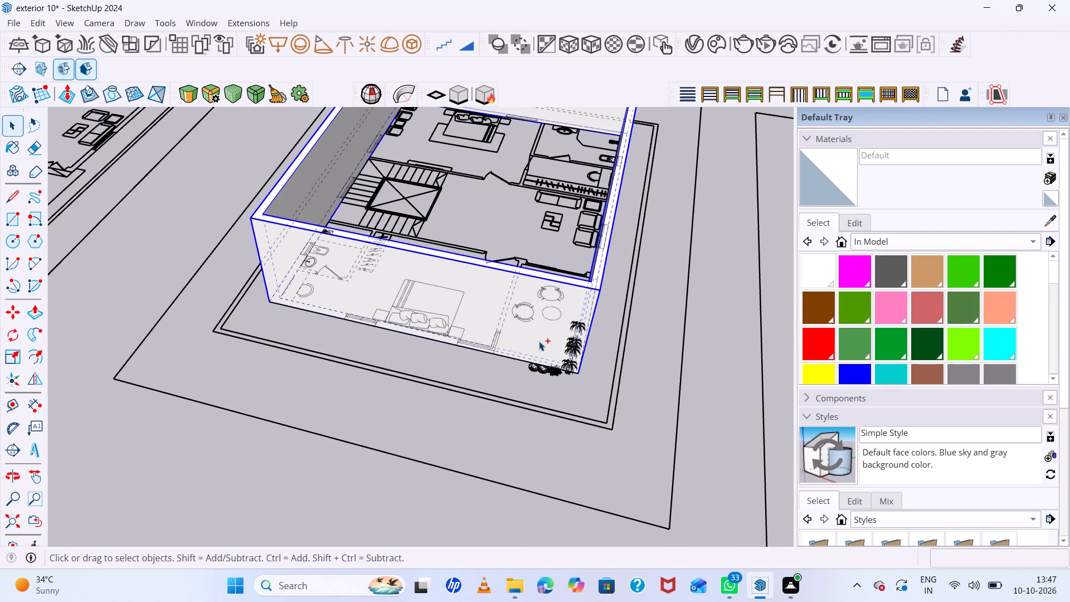
Undo the wall grouping, the 10' Push/Pull and the removal of the middle plan's inner face.
key(ctrl+z)
key(ctrl+z)
key(ctrl+z)
Select the face inside the middle plan's outer wall strip and cut it away, leaving the flat wall strip.
key(space)
click(467, 290)
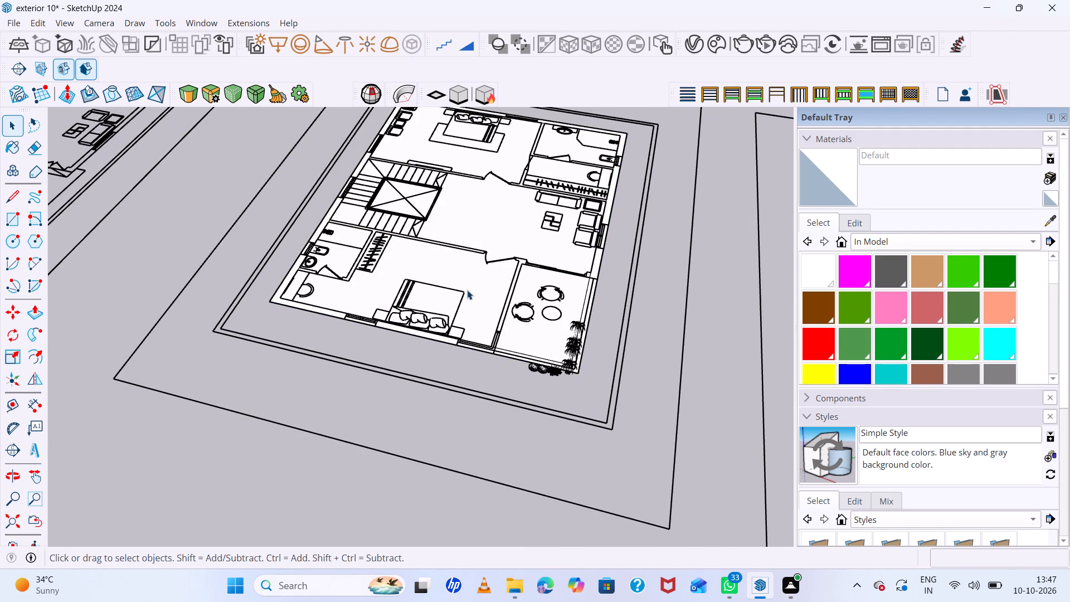
scroll(492, 294, up, 6)
scroll(522, 300, down, 6)
middle_drag(582, 335, 660, 386)
scroll(514, 294, up, 12)
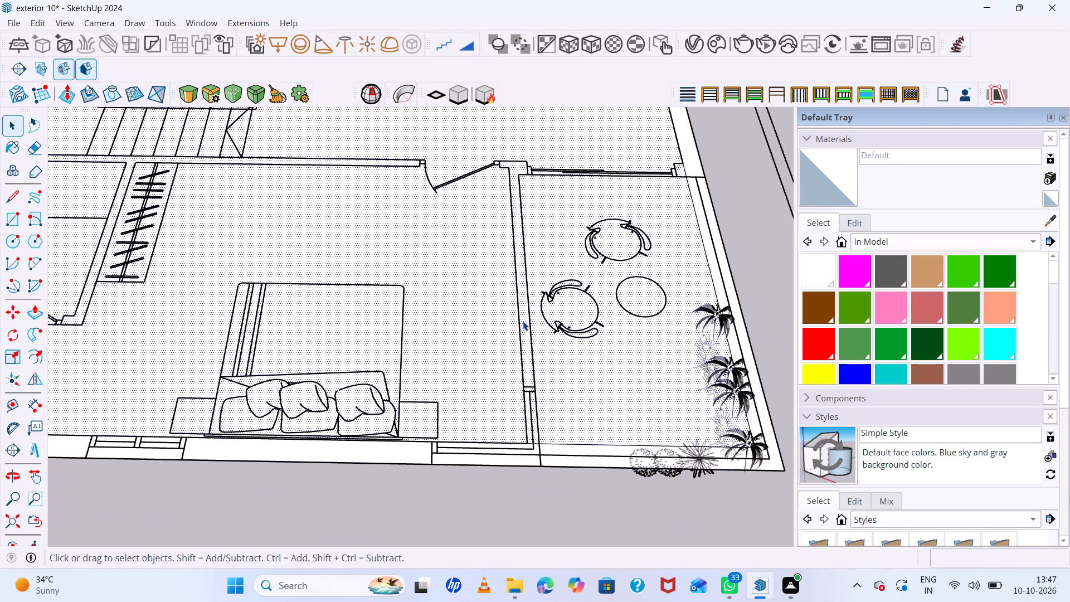
scroll(523, 321, up, 1)
scroll(523, 321, down, 5)
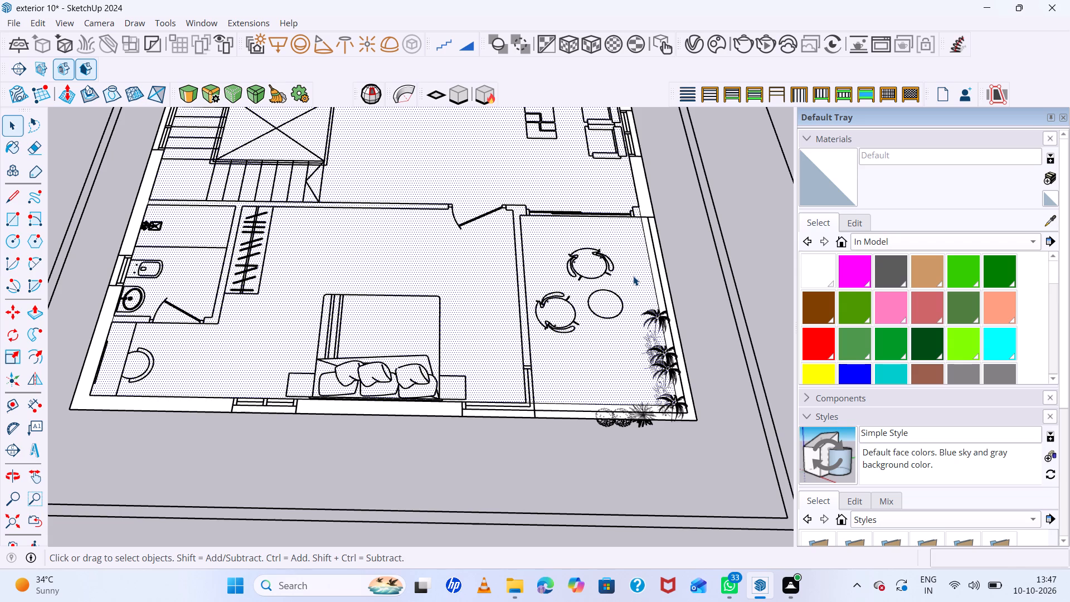
click(476, 279)
key(ctrl+x)
Draw a 4 1/2" by 12' rectangle over the bedroom–balcony partition wall and cut away the surrounding floor face.
scroll(507, 349, down, 7)
scroll(541, 362, up, 13)
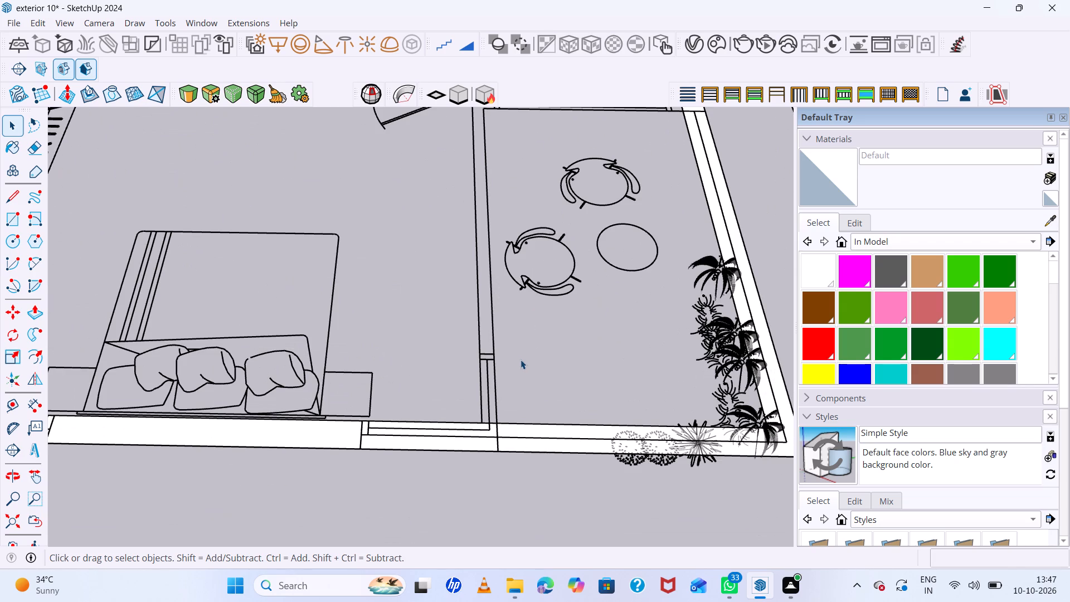
key(r)
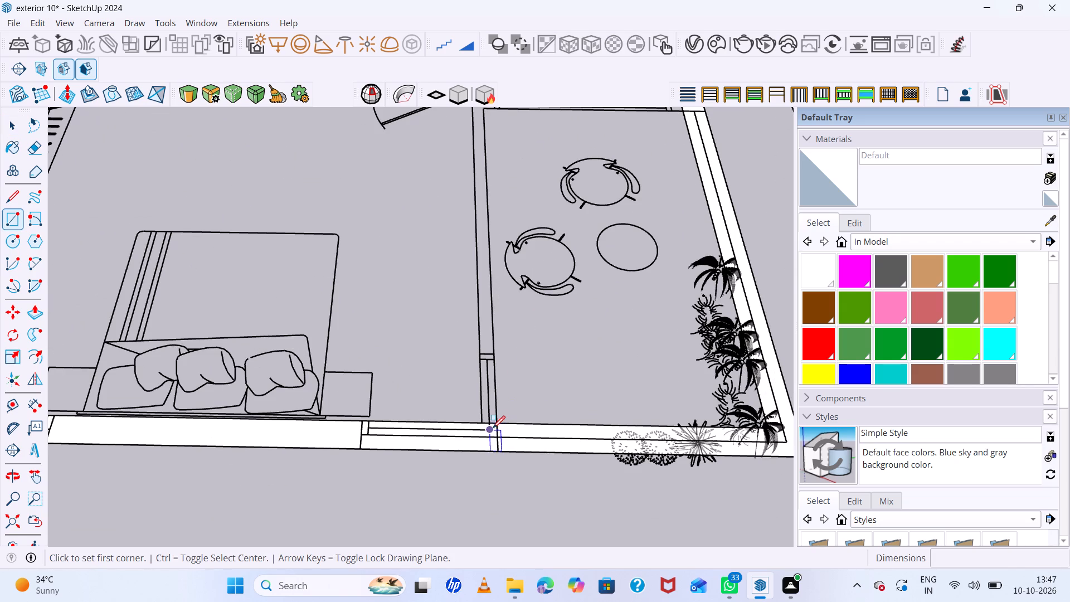
click(499, 422)
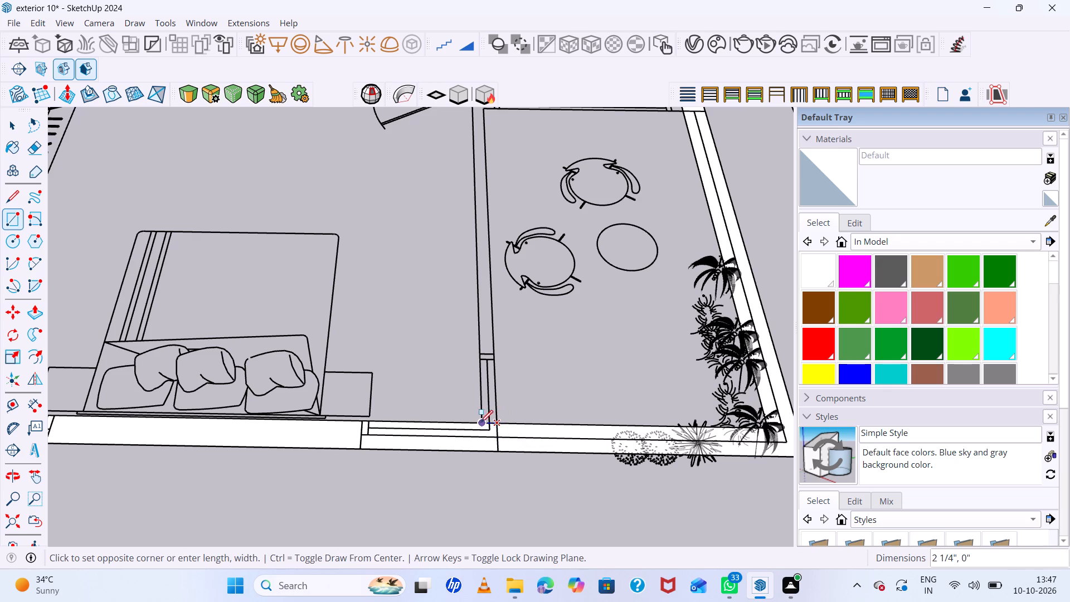
click(479, 421)
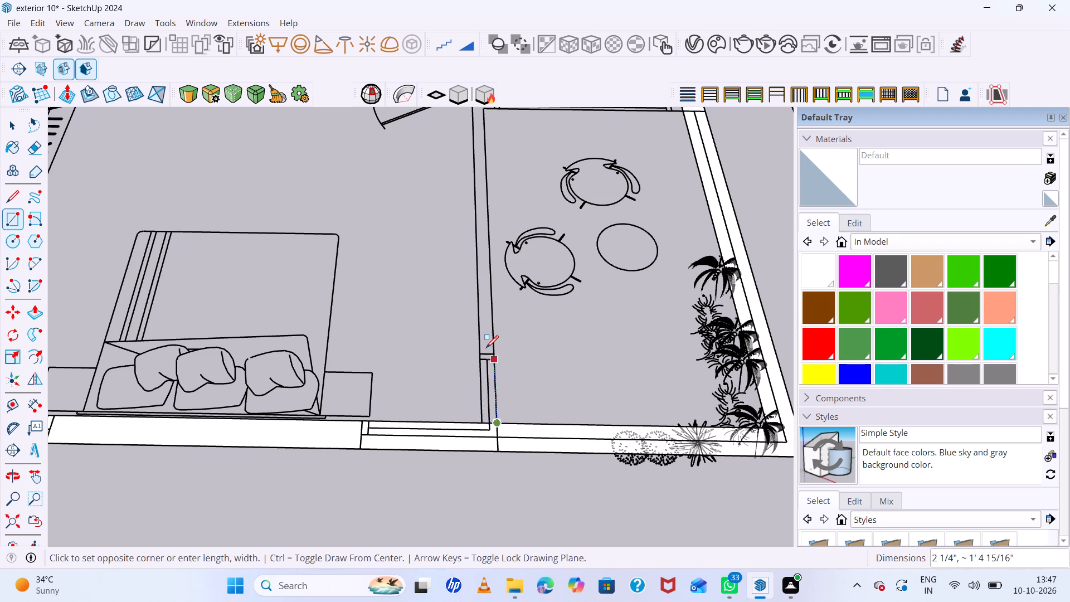
scroll(486, 348, down, 12)
scroll(489, 262, up, 11)
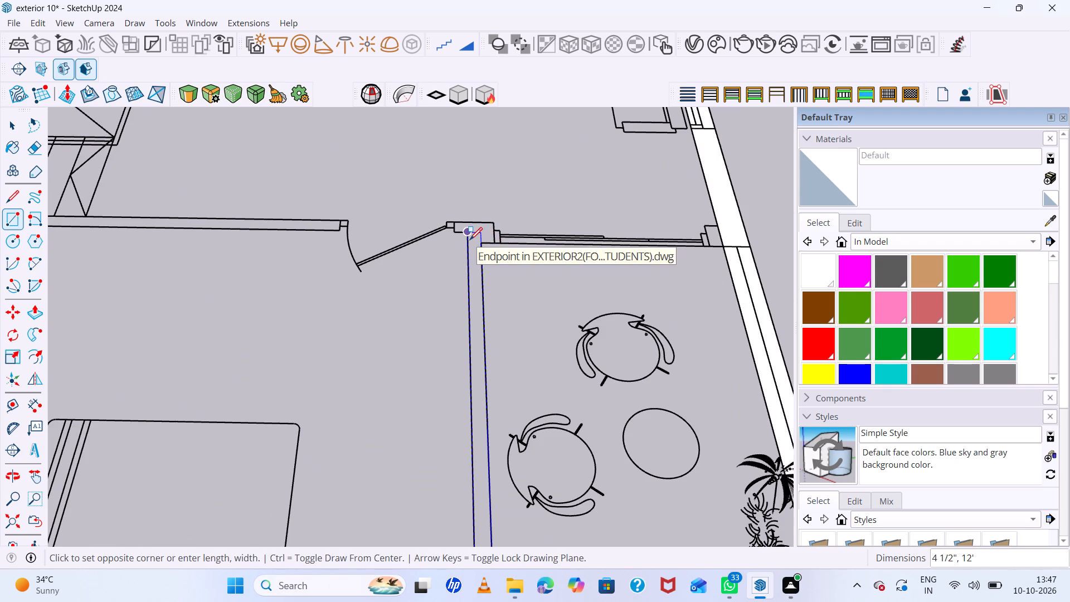
click(471, 234)
scroll(487, 226, up, 7)
key(space)
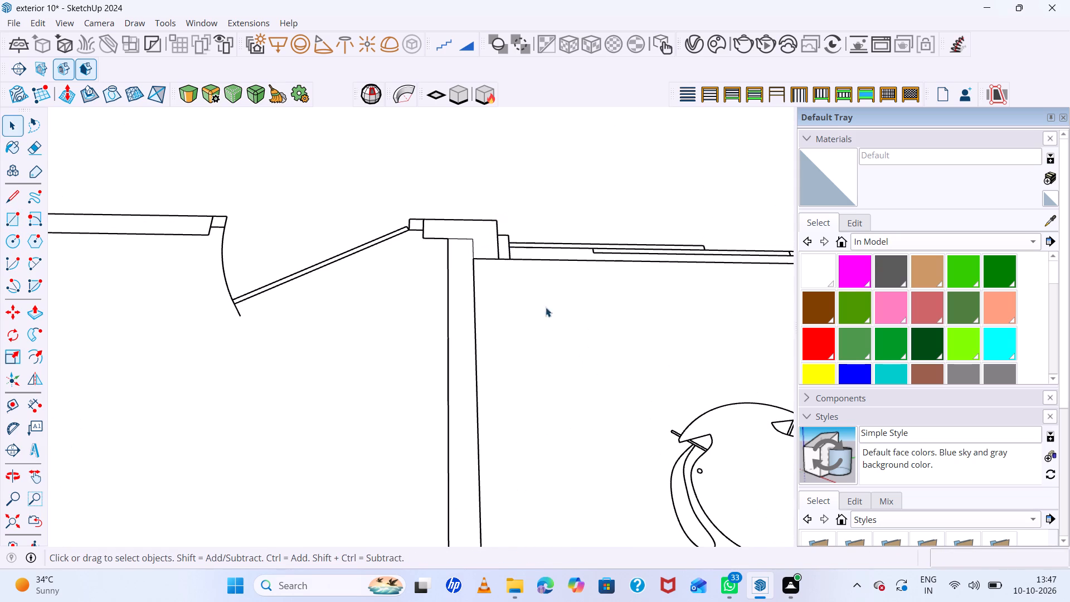
click(557, 329)
key(ctrl+x)
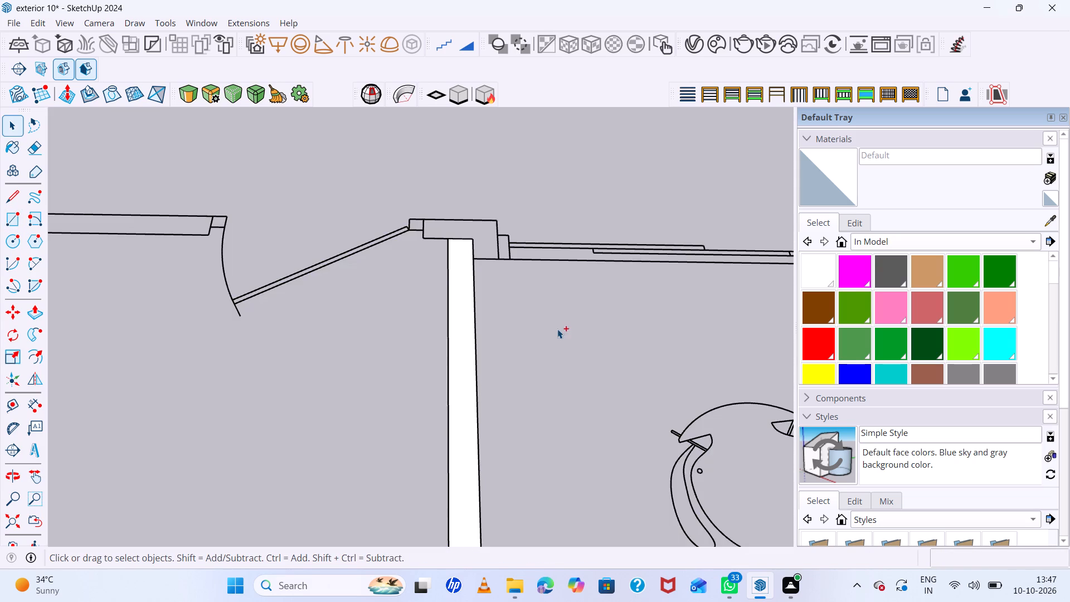
Draw a 1' 1 1/2" by 4 1/2" rectangle over the wall piece beside the bedroom door, at the partition's end.
scroll(465, 229, up, 5)
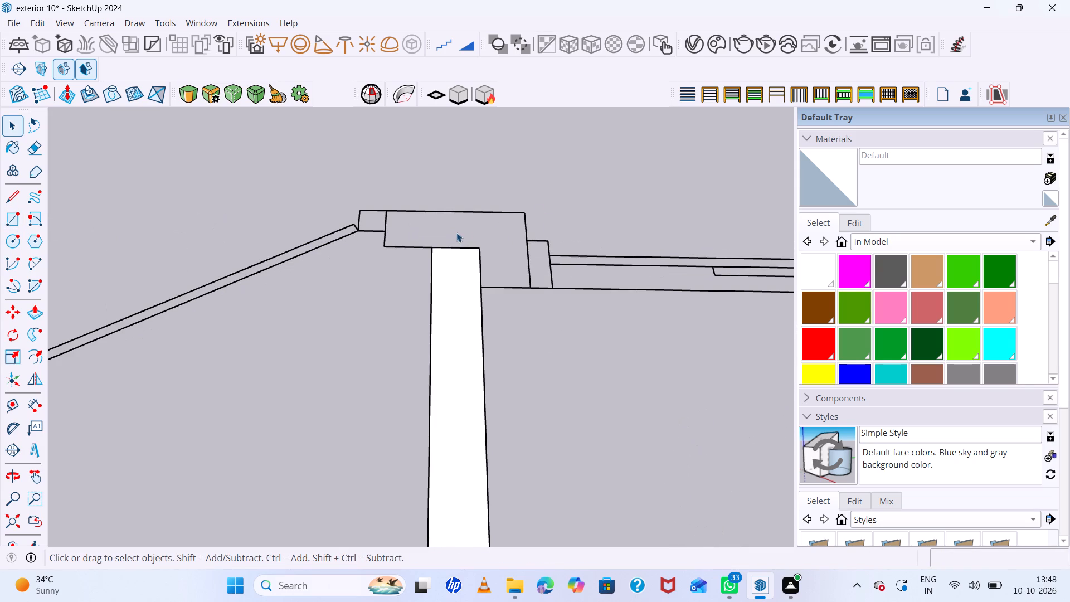
key(r)
click(388, 246)
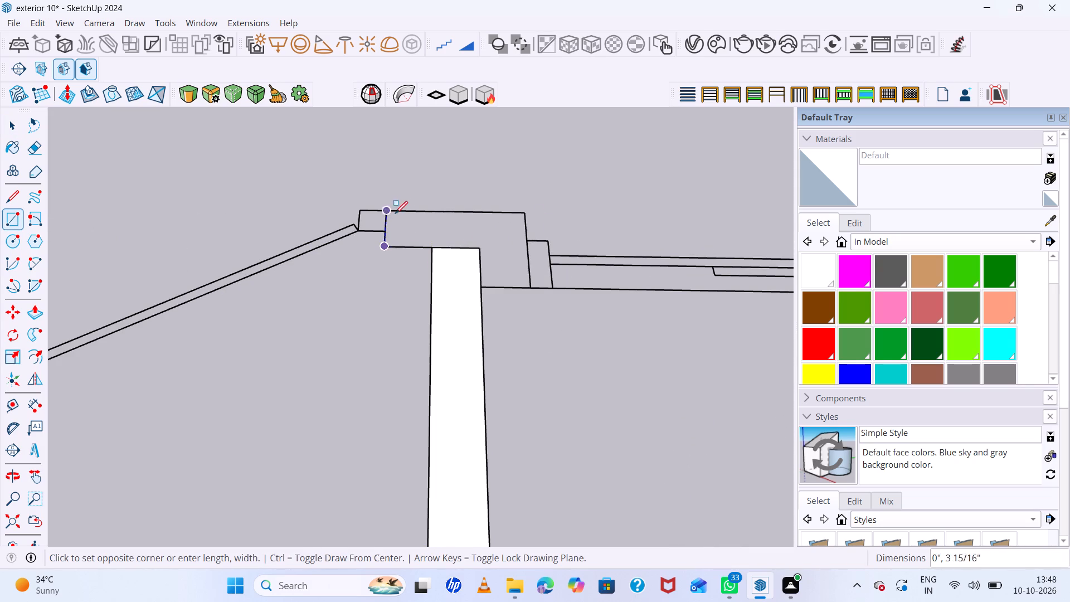
click(526, 213)
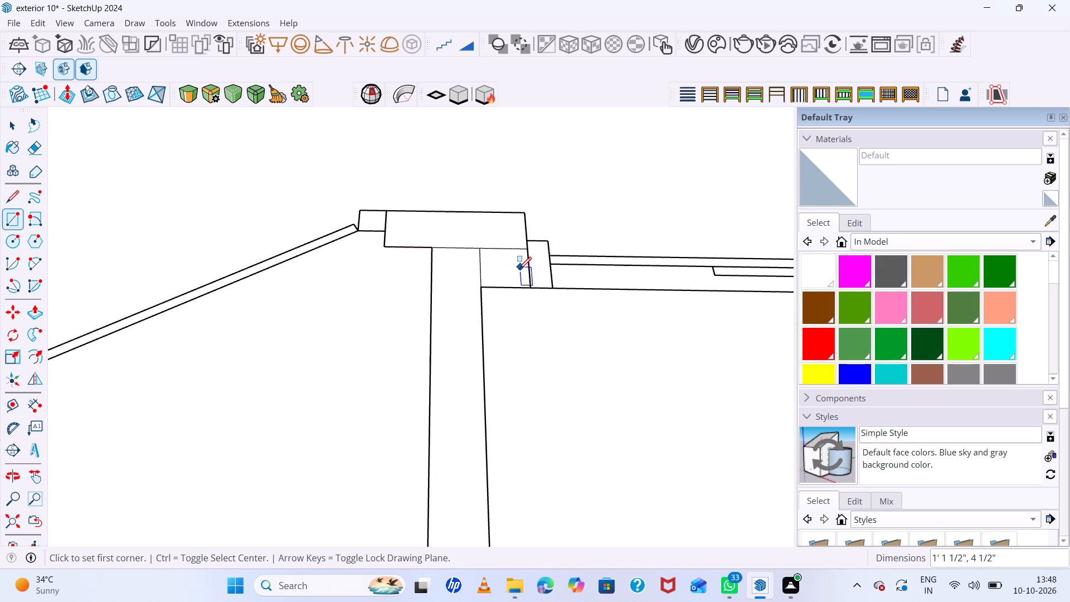
key(space)
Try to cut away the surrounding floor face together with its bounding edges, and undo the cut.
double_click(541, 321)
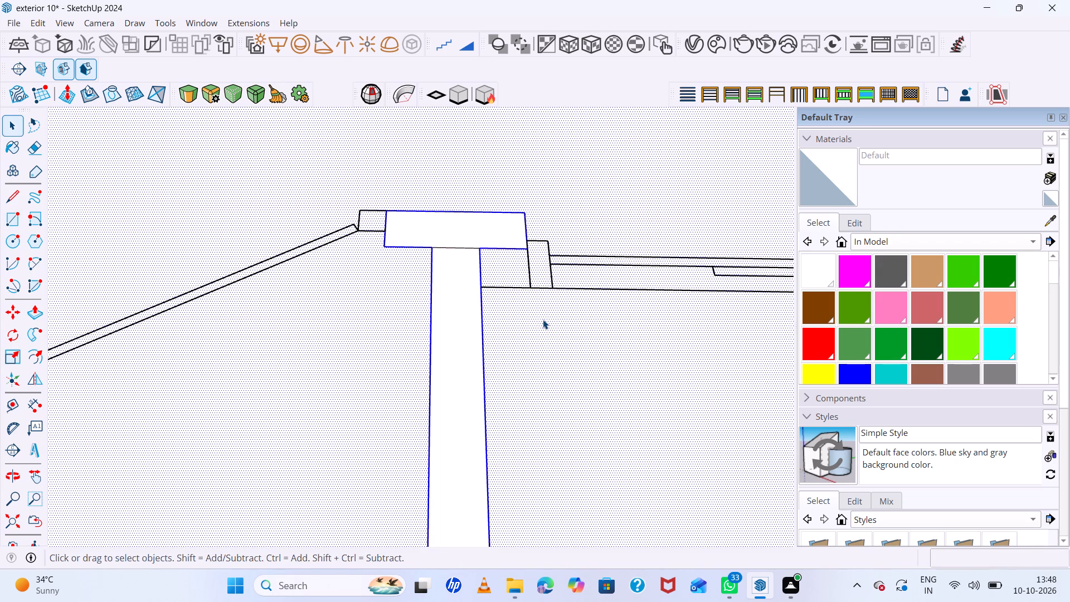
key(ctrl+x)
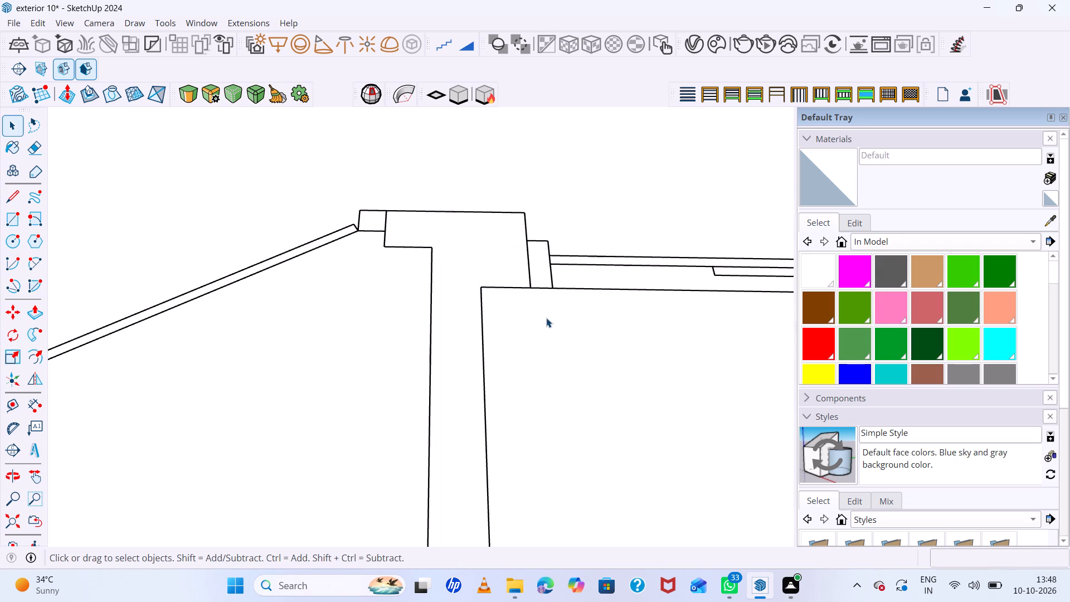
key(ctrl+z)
Cut away only the surrounding floor face and erase the line dividing the partition from the wall piece beside the door.
click(541, 352)
key(ctrl+x)
scroll(543, 351, down, 7)
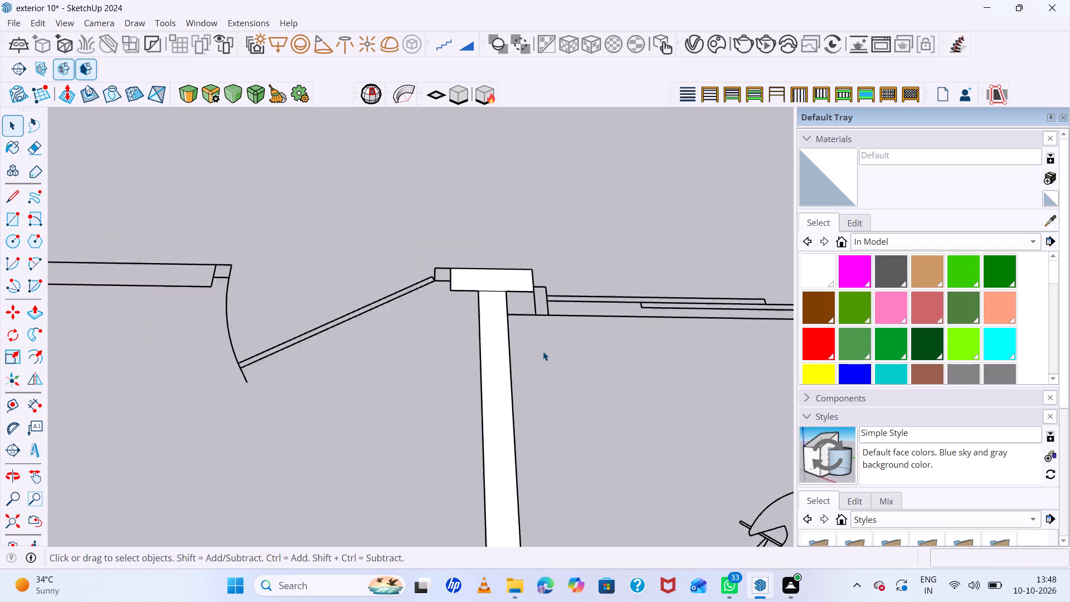
scroll(543, 347, down, 3)
scroll(524, 332, up, 7)
key(e)
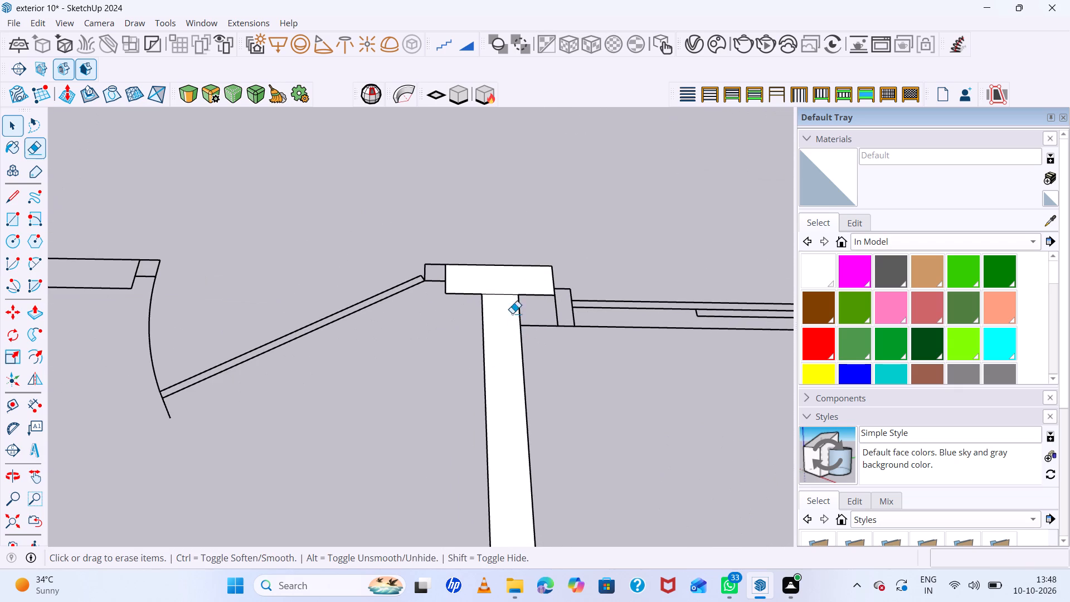
click(500, 294)
Draw a 1' 10 1/2" by 4 1/2" rectangle over the bathroom wall between washbasin and door, and cut away the surrounding floor face.
scroll(541, 307, down, 20)
scroll(541, 307, down, 7)
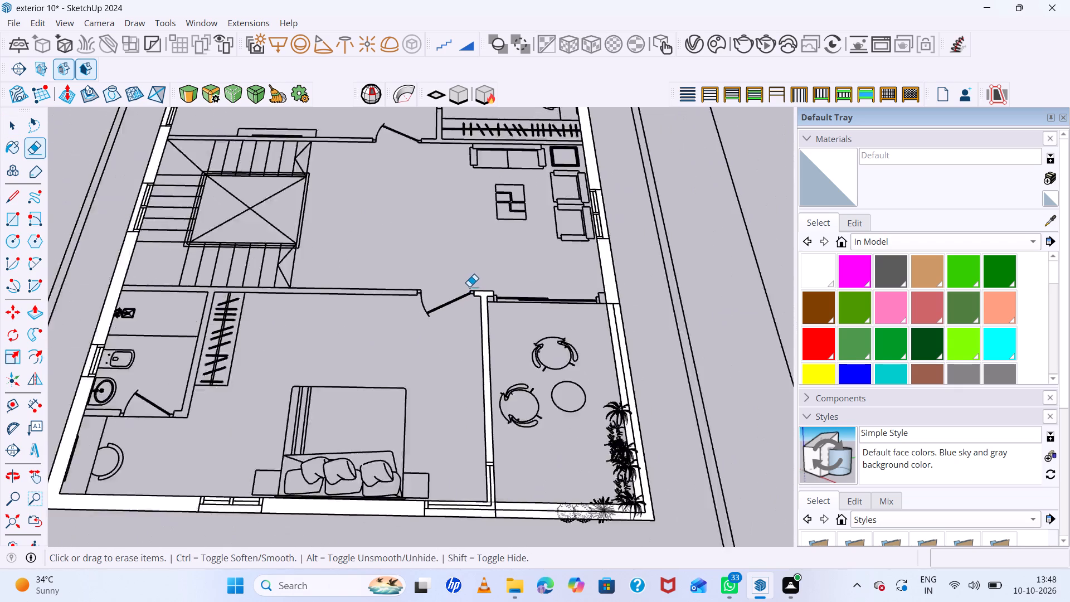
scroll(469, 287, down, 8)
scroll(48, 333, up, 7)
scroll(380, 388, up, 6)
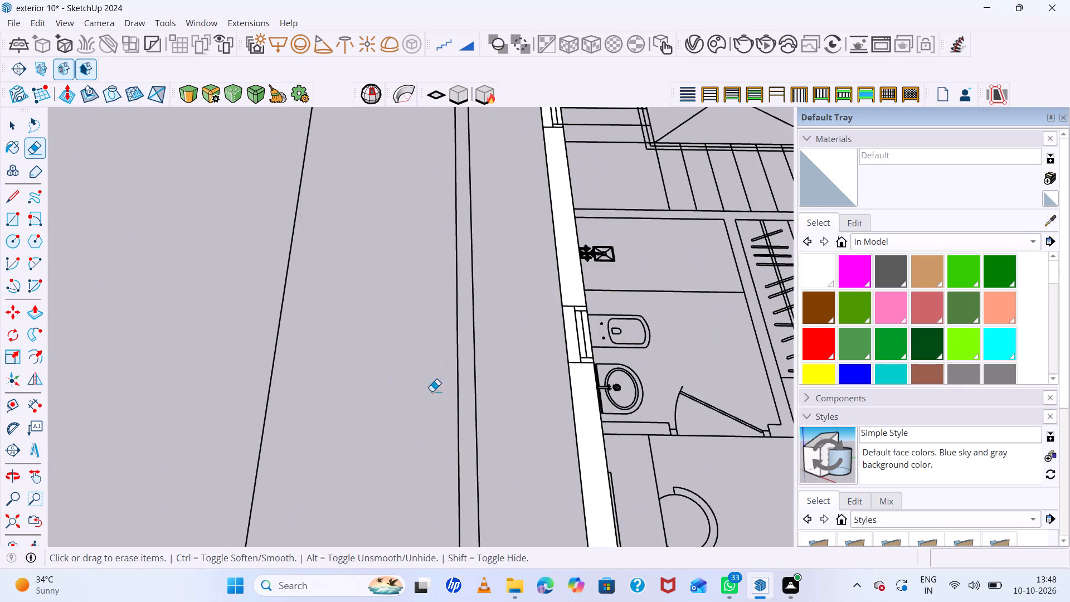
scroll(329, 343, down, 6)
scroll(443, 376, up, 6)
scroll(503, 387, up, 5)
scroll(217, 326, down, 7)
scroll(392, 367, up, 3)
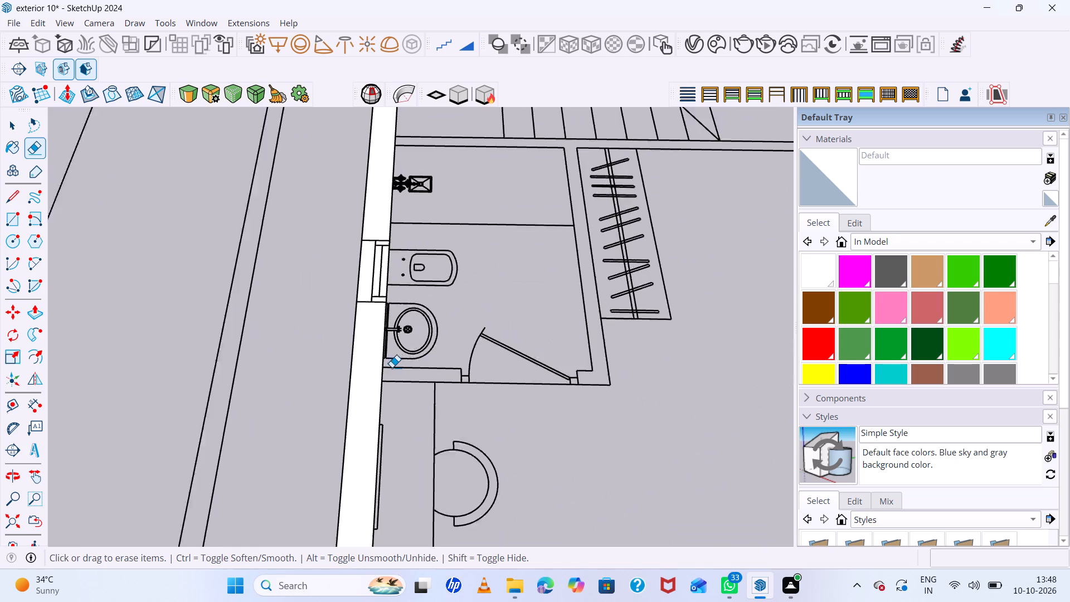
scroll(392, 367, up, 3)
key(r)
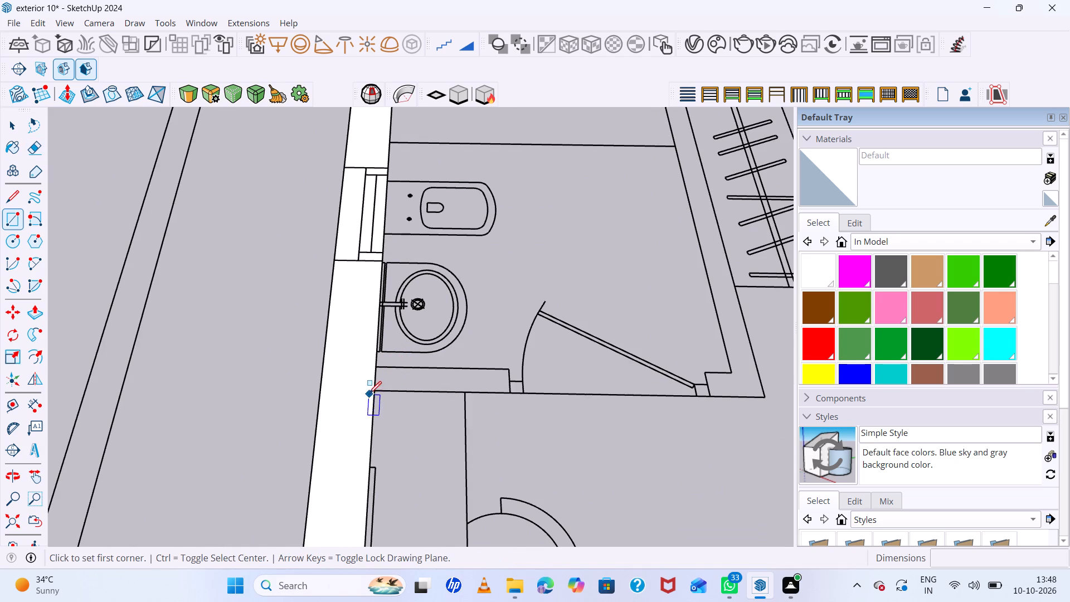
click(373, 390)
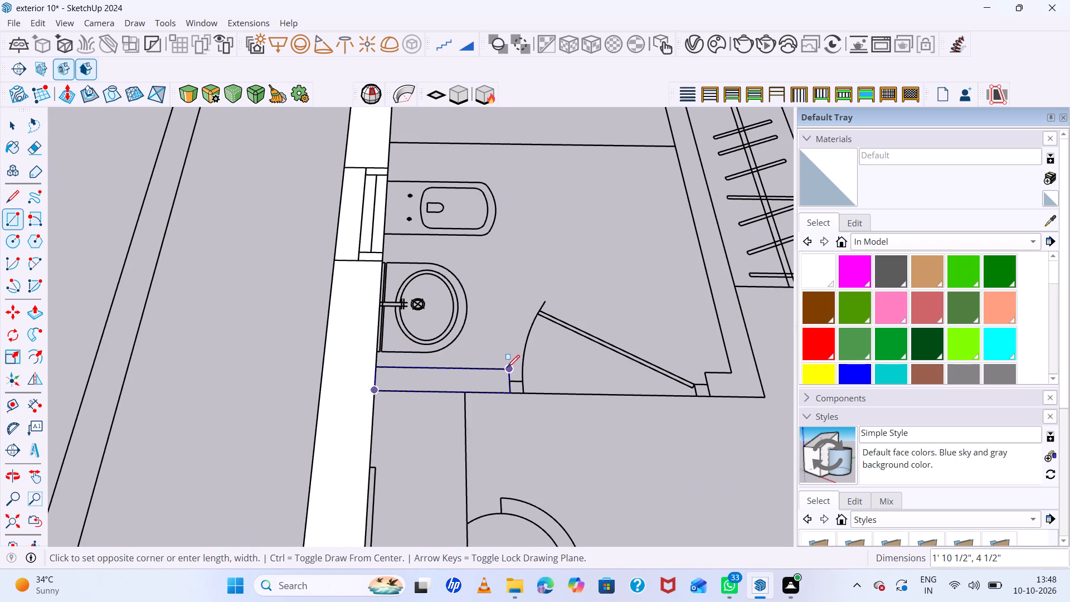
click(508, 367)
key(space)
click(493, 404)
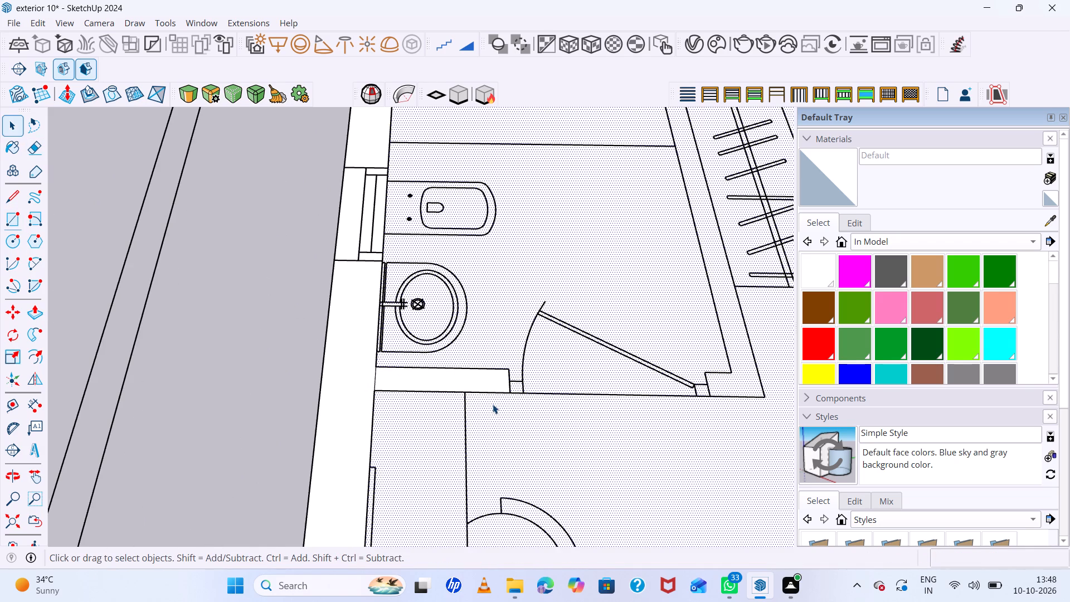
key(ctrl+x)
scroll(418, 336, down, 11)
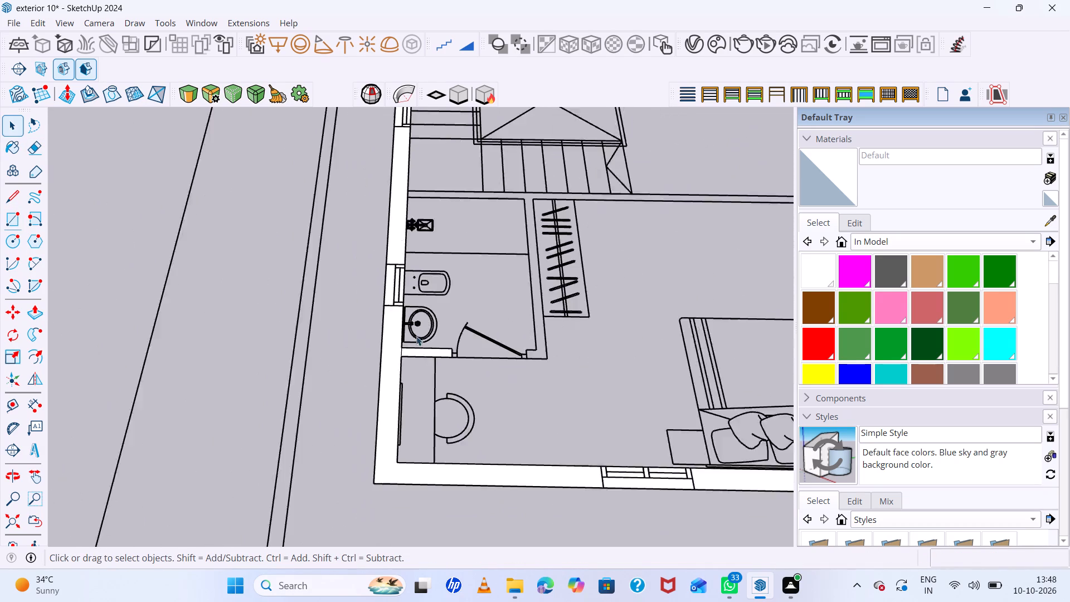
Draw a 4 1/2" by 4 1/2" rectangle over the short wall piece on the hinge side of the lower bathroom's door.
scroll(416, 336, down, 2)
scroll(488, 348, up, 12)
key(r)
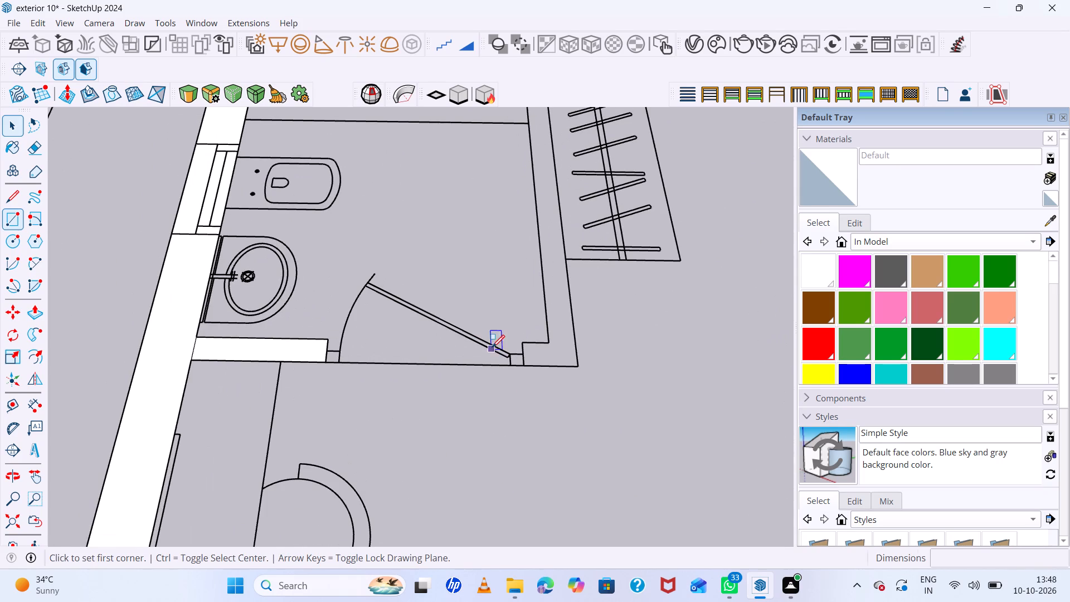
scroll(525, 366, up, 6)
click(525, 366)
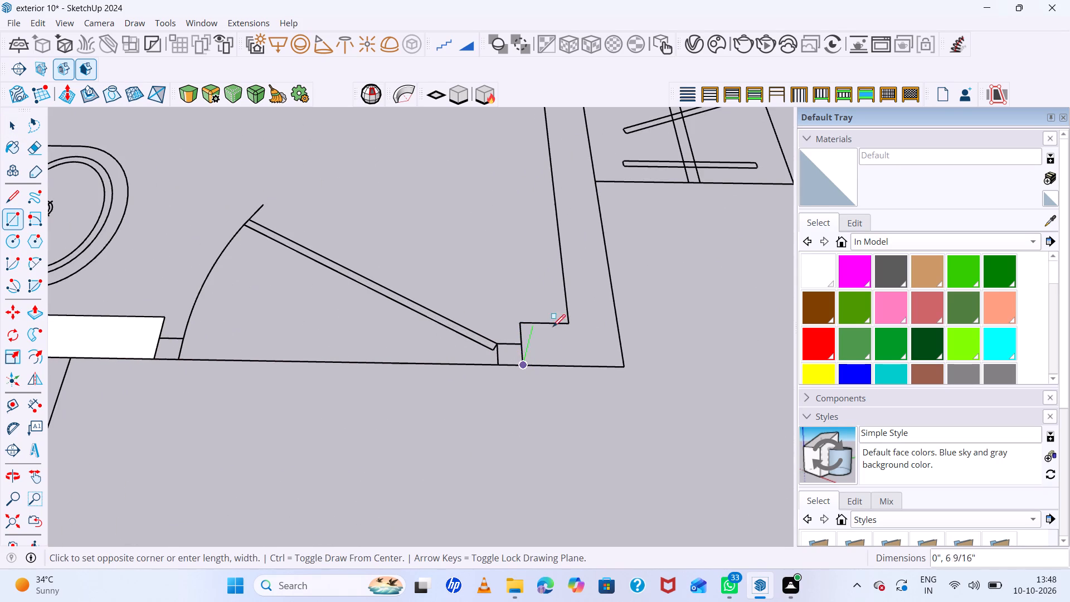
click(569, 324)
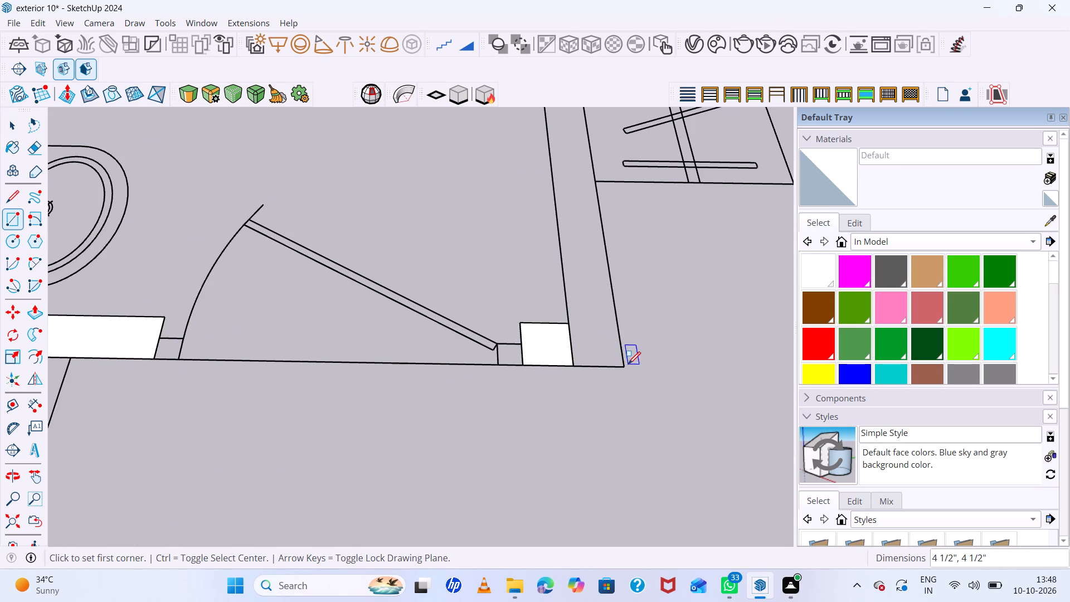
Draw a 4 1/2" by 7' 10 1/2" rectangle over the partition between the lower bathroom and the bedroom wardrobe.
click(623, 366)
click(575, 368)
scroll(532, 446, down, 8)
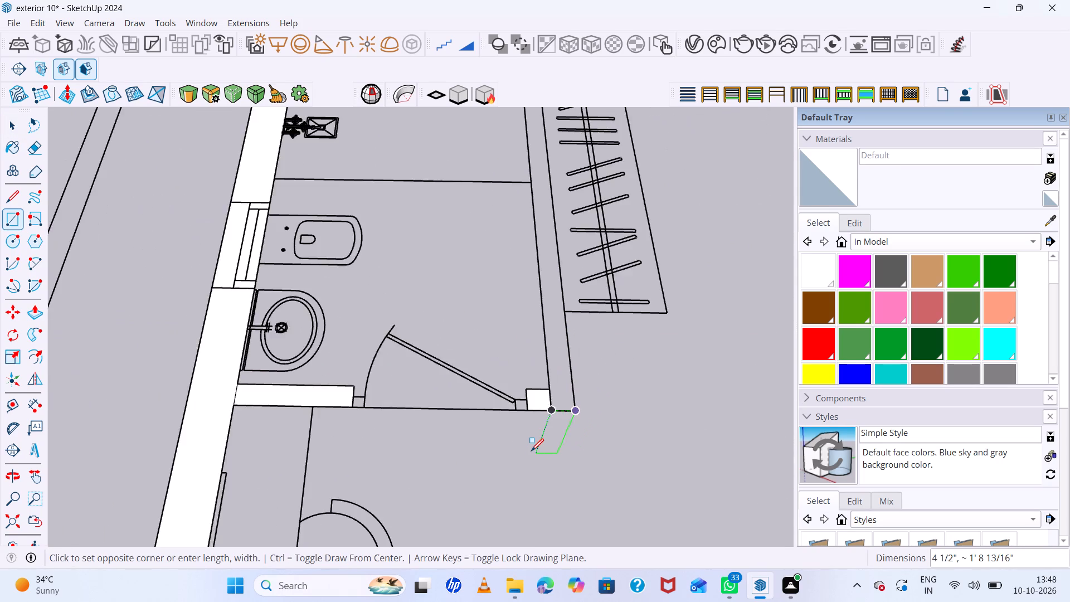
scroll(532, 451, down, 12)
scroll(524, 327, up, 11)
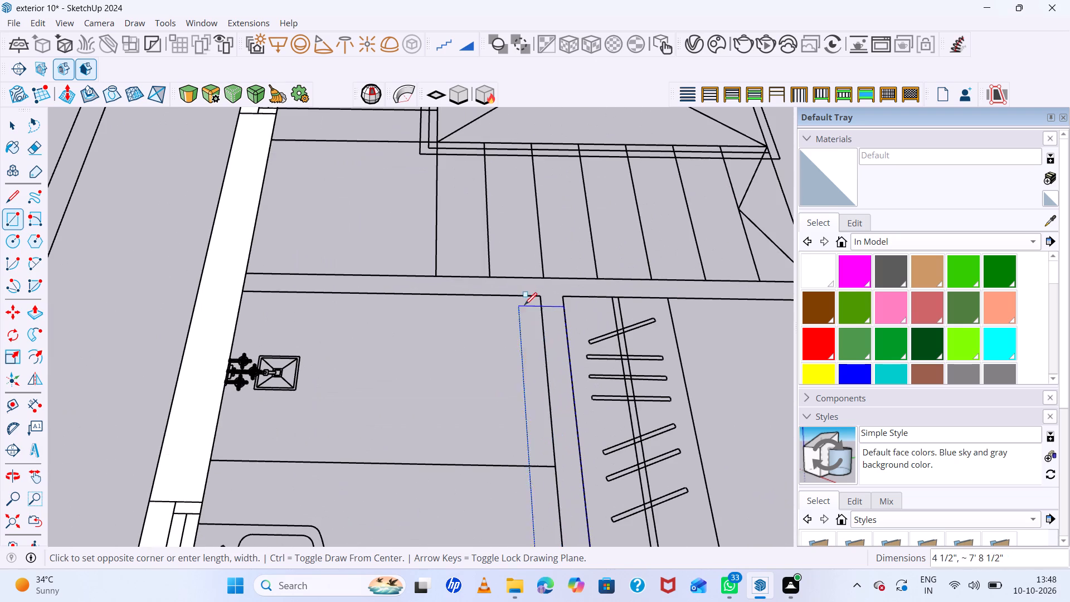
click(541, 298)
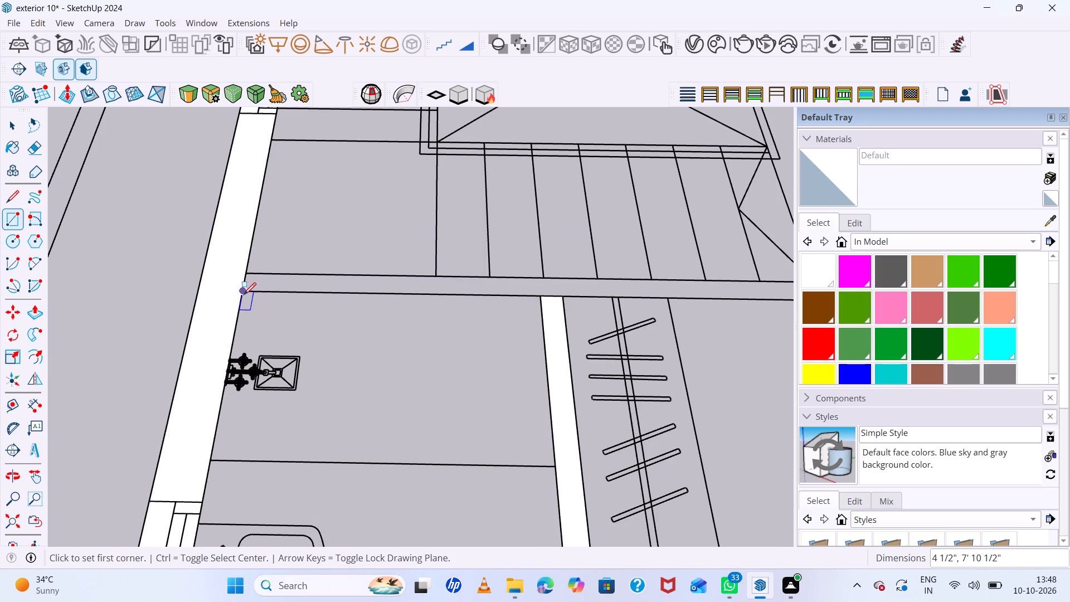
Draw a rectangle over the wall between staircase and lower bedroom, from outer wall to bedroom door, and cut away the surrounding floor face.
click(244, 295)
click(250, 272)
scroll(357, 283, down, 11)
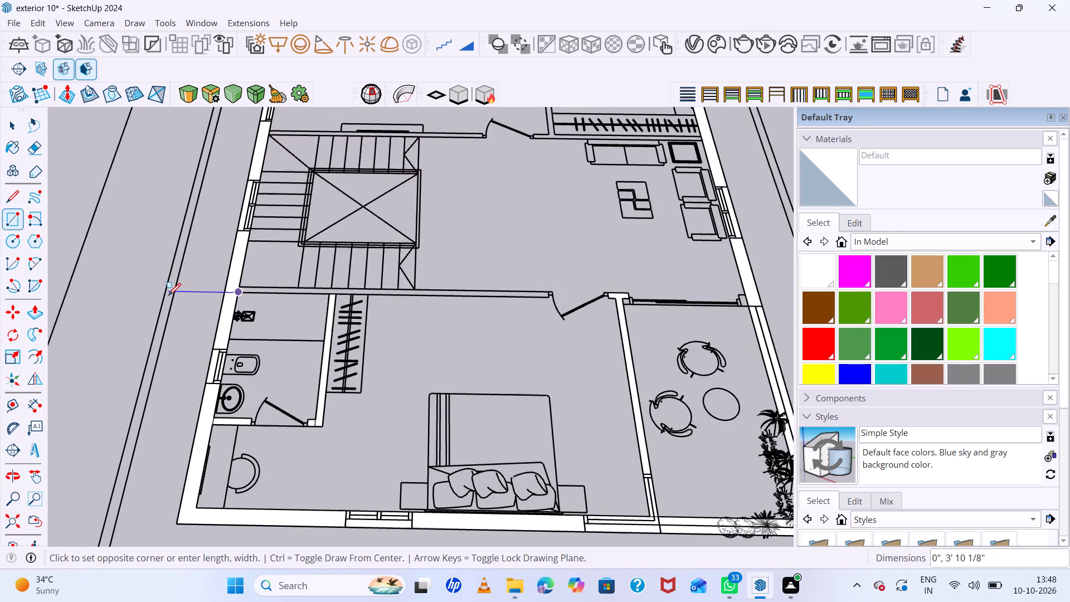
scroll(168, 295, down, 8)
scroll(385, 261, up, 10)
scroll(420, 308, up, 5)
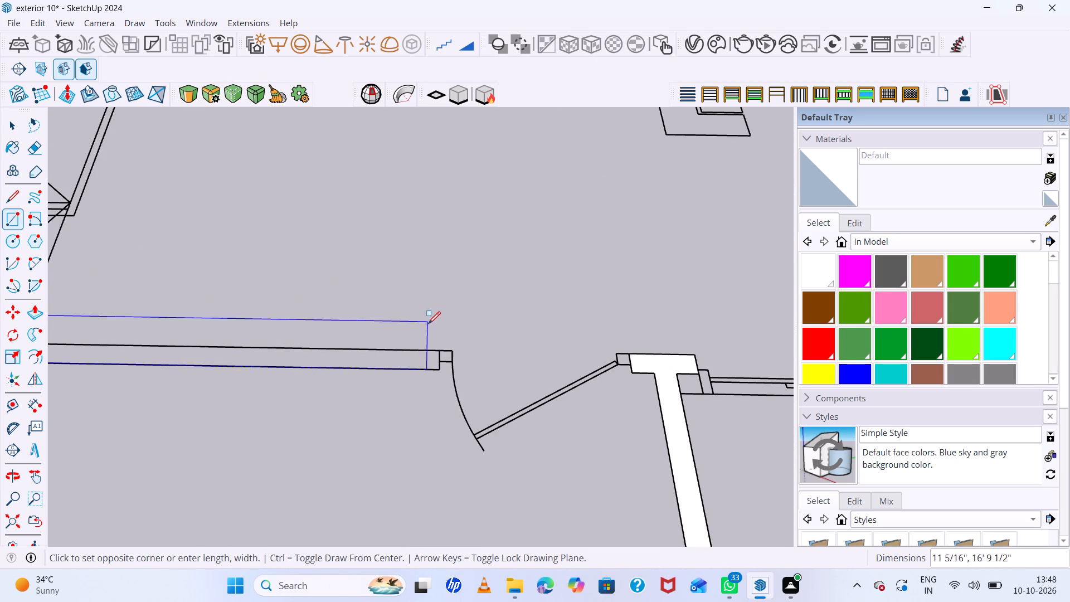
click(435, 351)
scroll(427, 337, down, 8)
key(space)
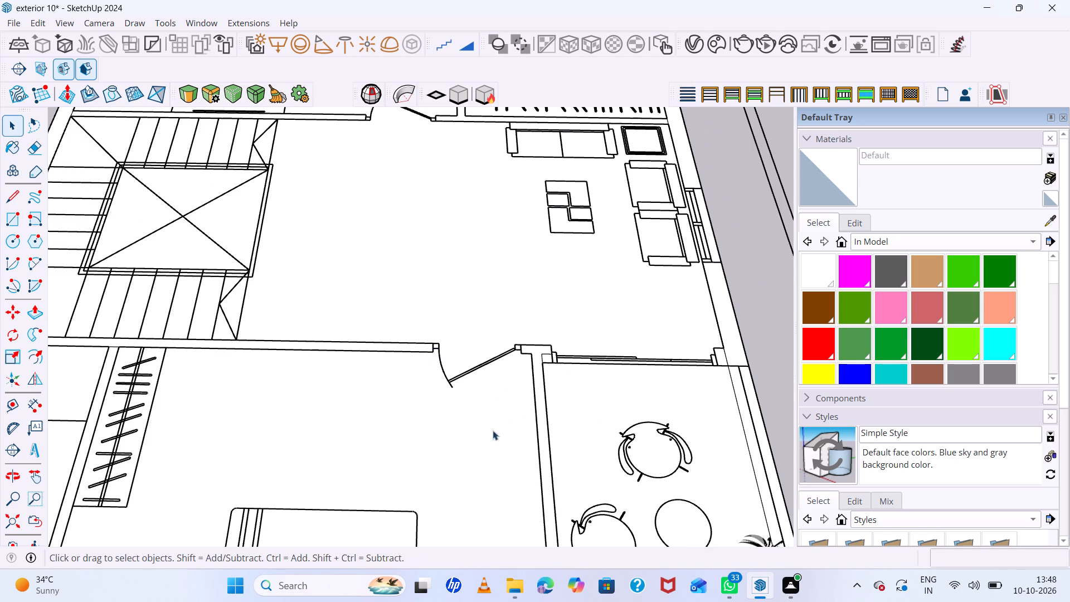
click(474, 430)
key(ctrl+x)
Draw a 13' 9" by 4 1/2" rectangle over the wall between the staircase and the upper bedroom, ending at the bedroom door.
scroll(440, 382, down, 6)
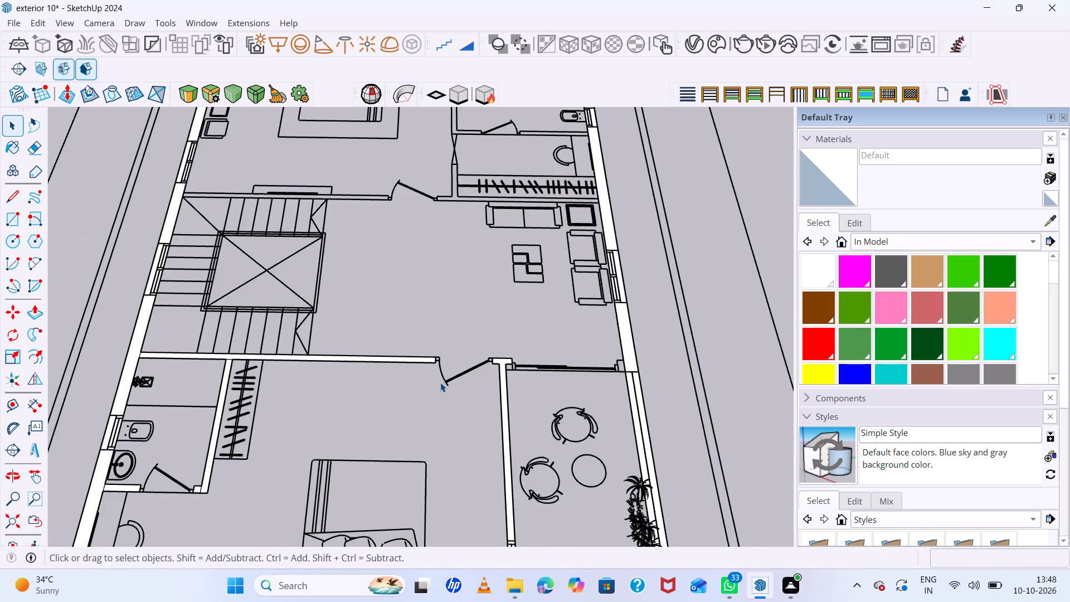
scroll(440, 382, down, 8)
scroll(358, 229, up, 12)
scroll(430, 259, down, 15)
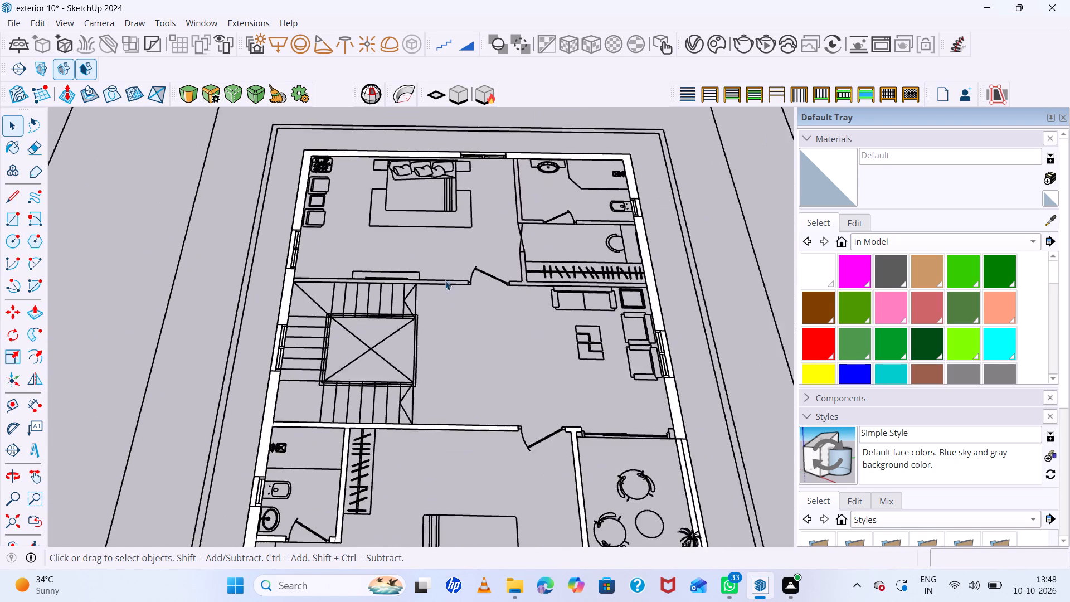
middle_drag(598, 337, 761, 340)
scroll(456, 385, up, 7)
middle_drag(457, 384, 470, 377)
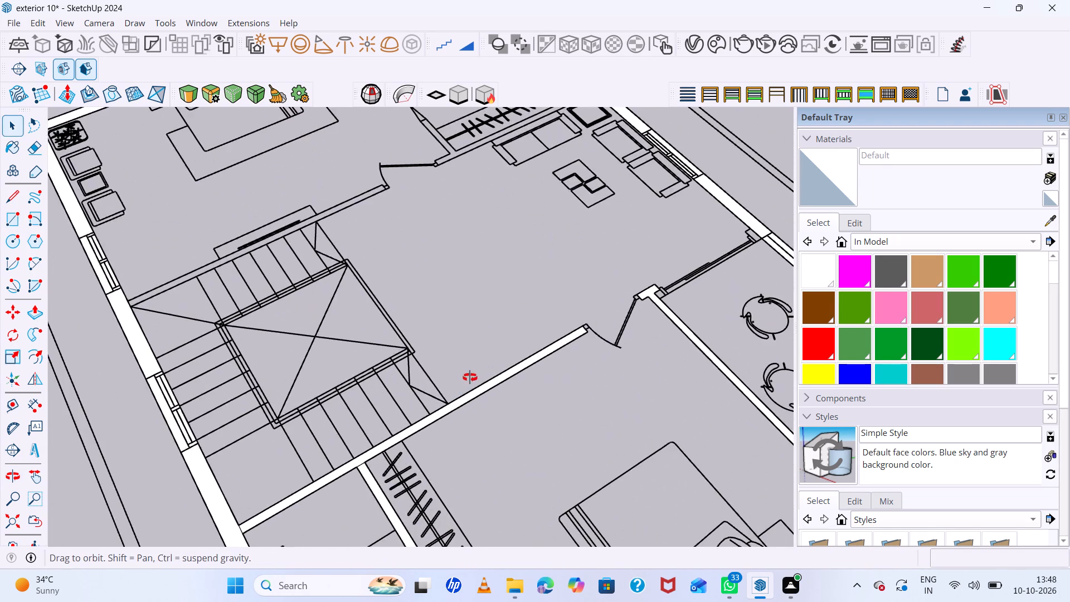
middle_drag(470, 377, 155, 298)
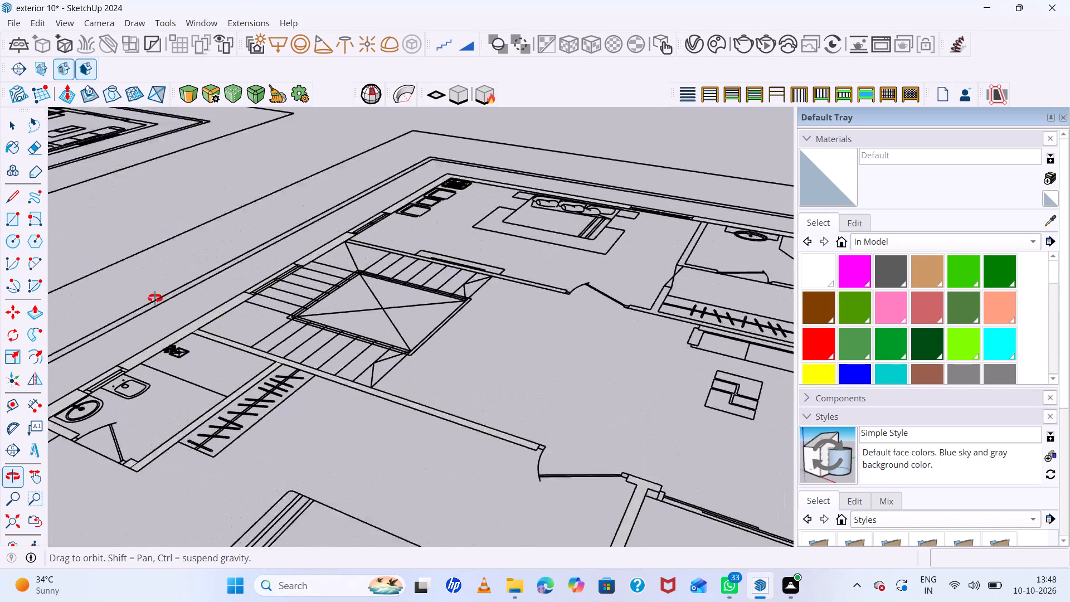
middle_drag(155, 298, 142, 429)
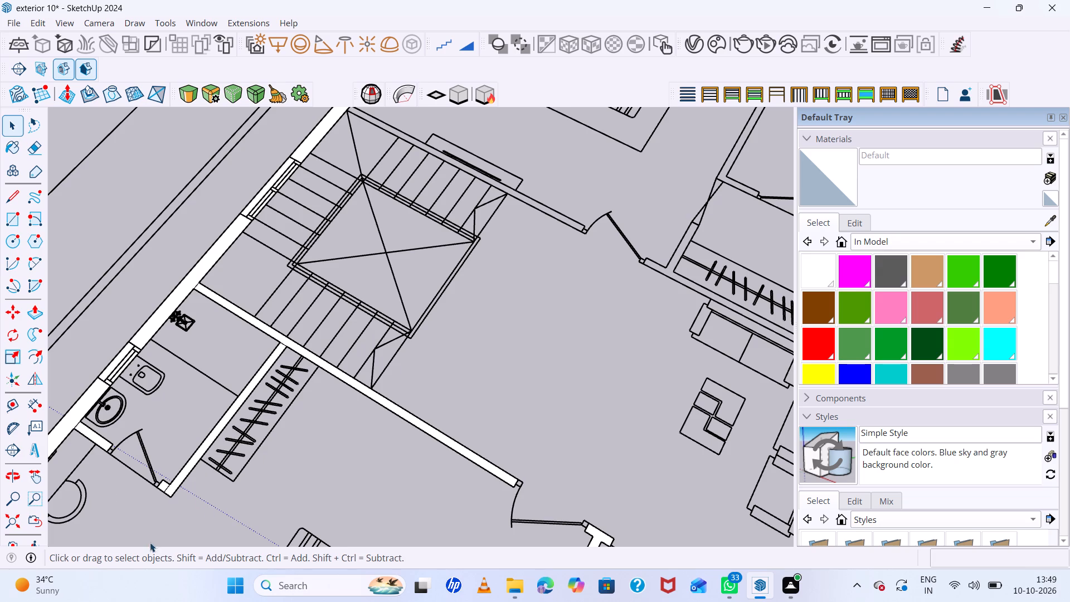
scroll(519, 344, down, 15)
middle_drag(541, 392, 573, 397)
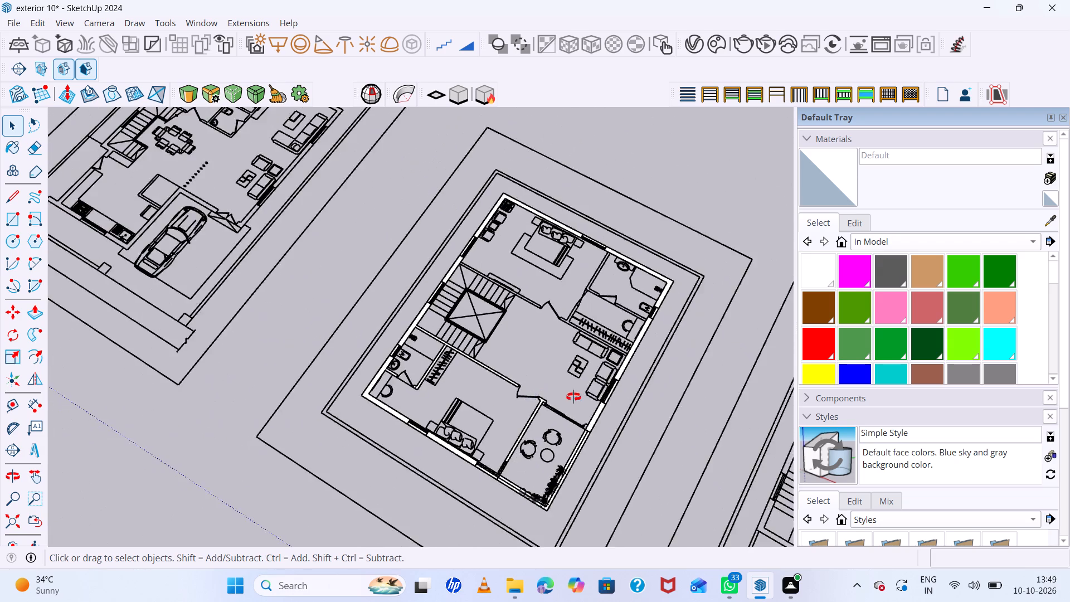
middle_drag(573, 397, 615, 400)
middle_click(615, 398)
scroll(416, 260, up, 14)
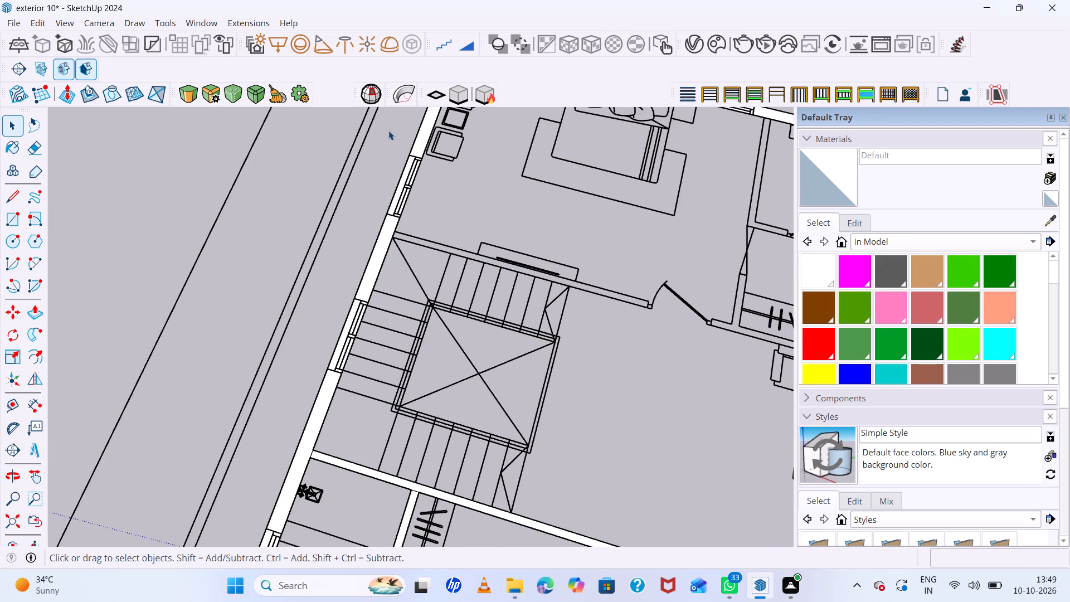
key(r)
scroll(422, 207, up, 12)
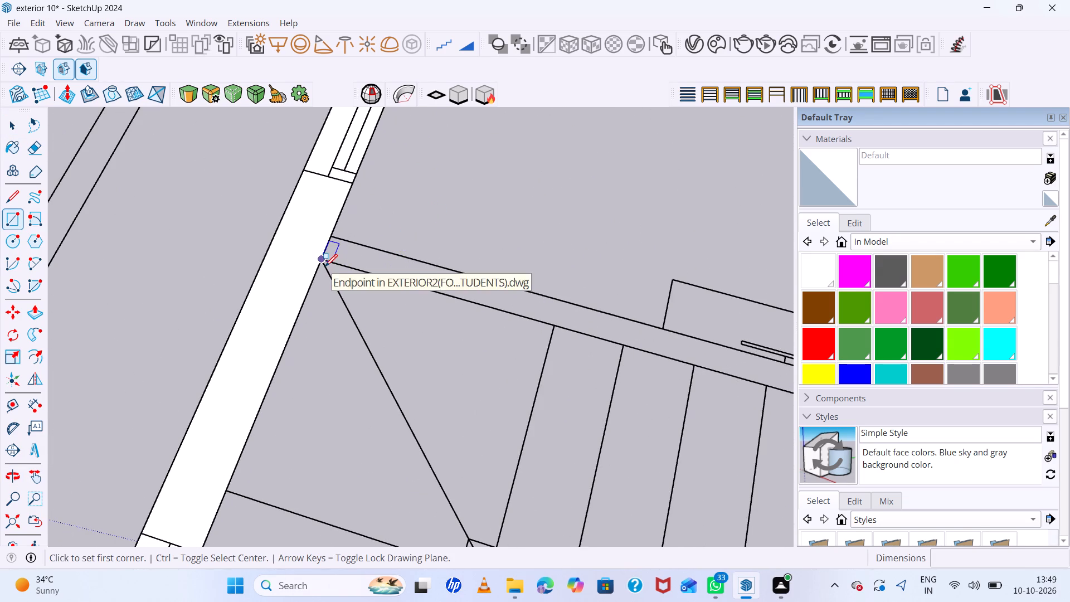
click(322, 259)
click(330, 237)
scroll(393, 255, down, 14)
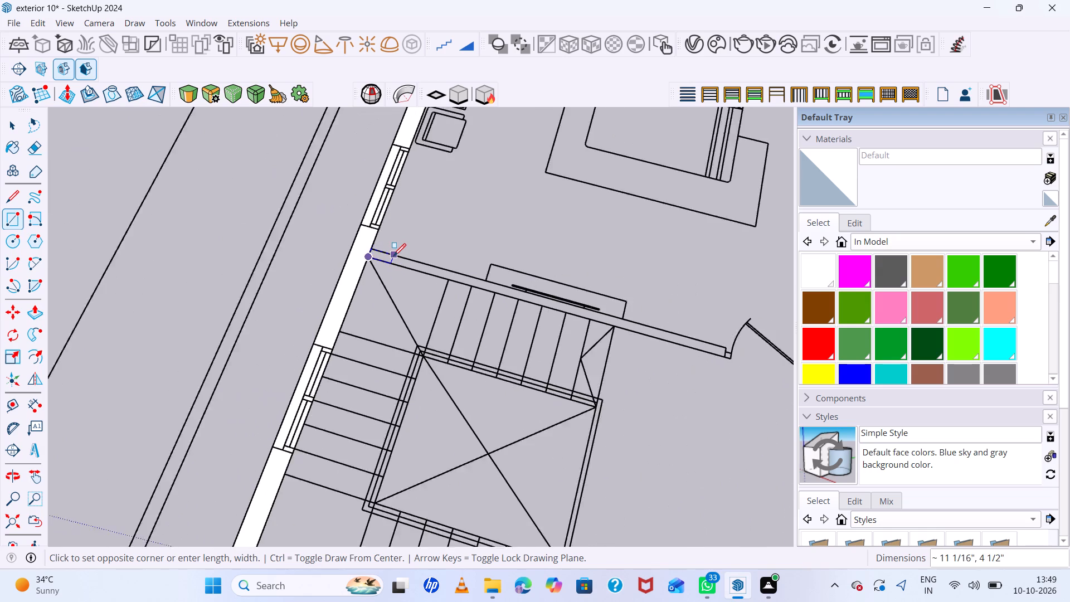
scroll(393, 256, down, 1)
scroll(441, 266, down, 6)
scroll(543, 287, up, 20)
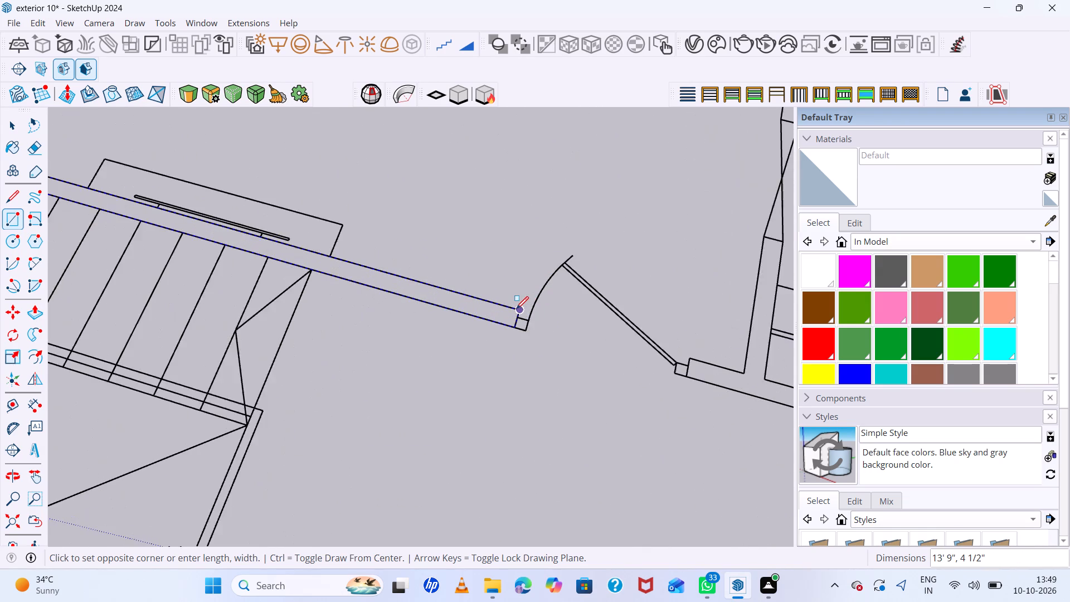
click(517, 309)
Cut away the floor face surrounding the wall between the staircase and the upper bedroom.
scroll(435, 299, down, 7)
key(space)
click(519, 405)
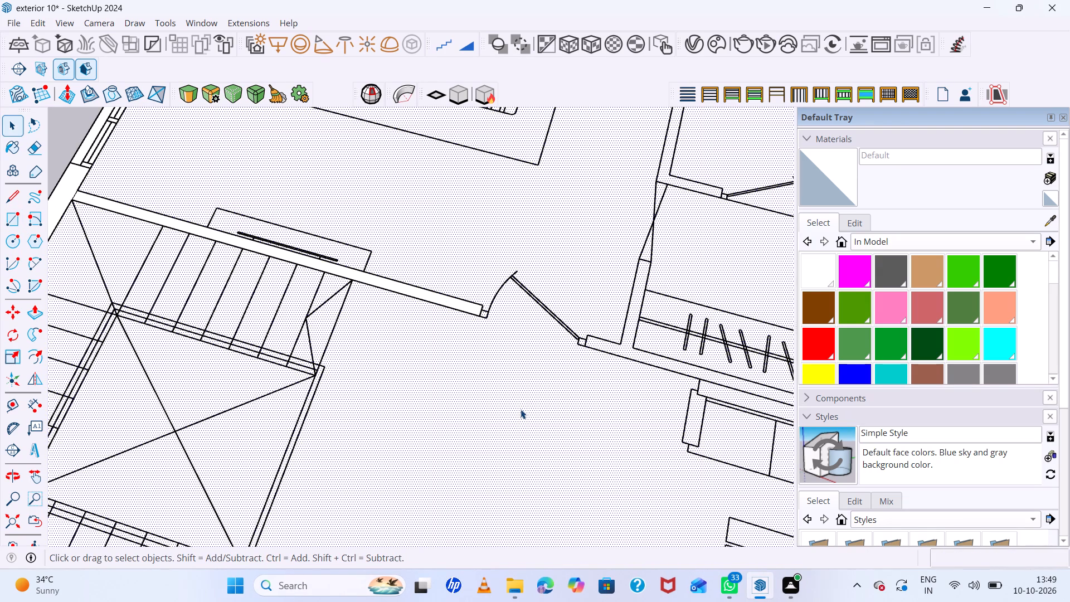
key(ctrl+x)
Draw a 4 1/2" wide rectangle over the wall between wardrobe and sitting area, from the upper bedroom door to the outer wall.
scroll(435, 352, down, 12)
scroll(536, 347, up, 2)
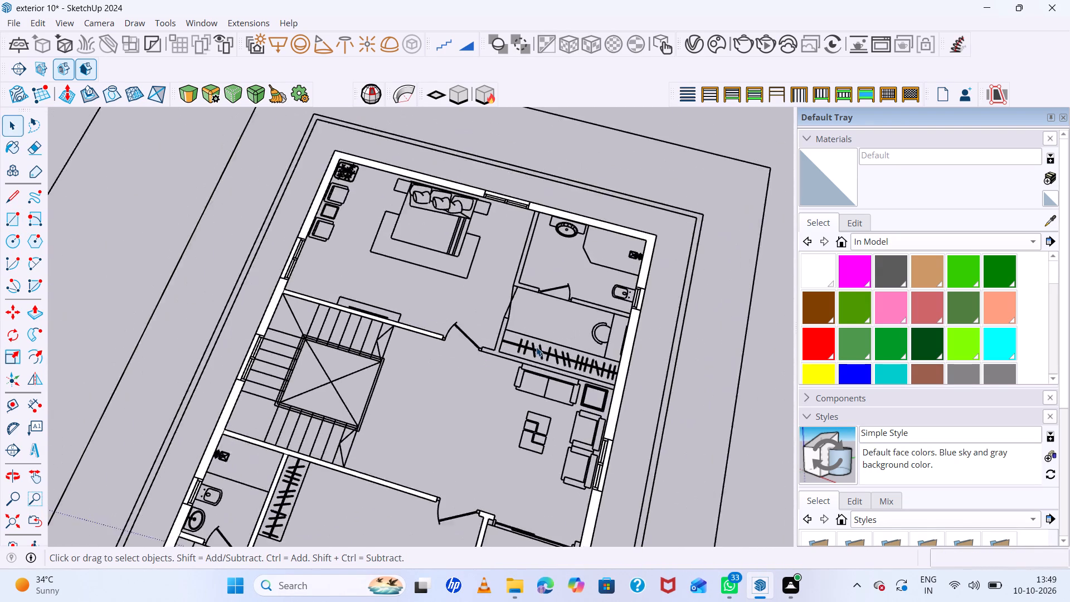
scroll(536, 347, up, 5)
scroll(492, 367, up, 6)
scroll(426, 357, up, 6)
key(r)
scroll(418, 354, up, 2)
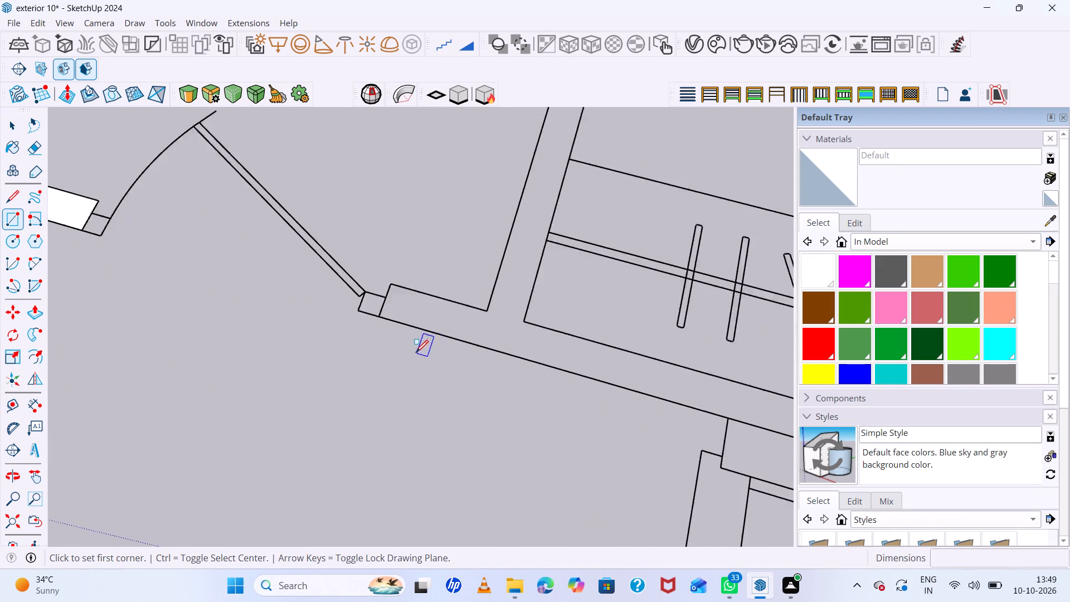
scroll(416, 352, up, 5)
click(350, 288)
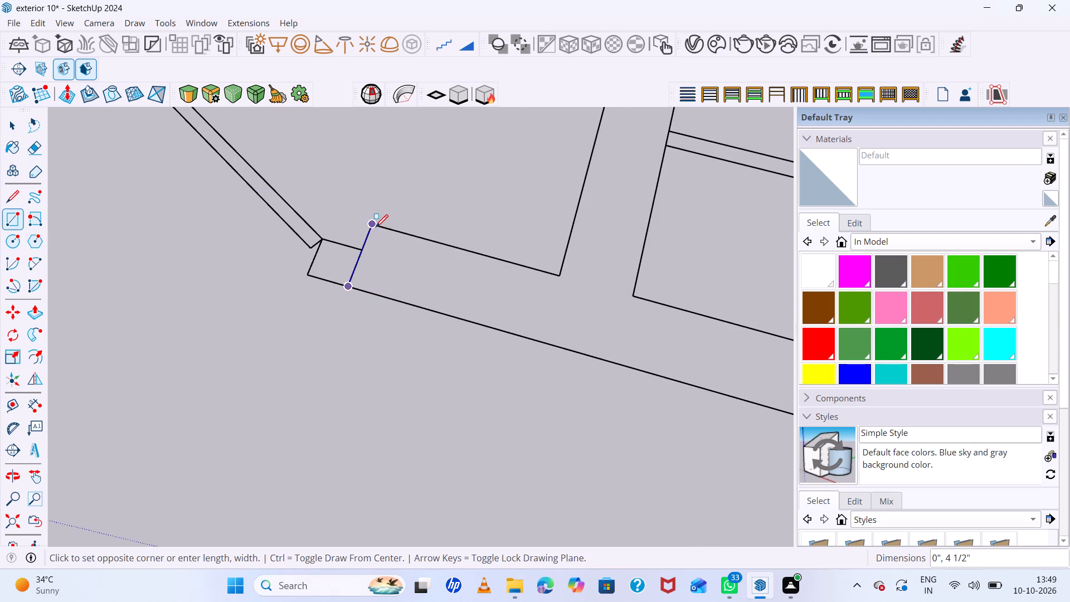
click(376, 227)
scroll(369, 283, down, 20)
scroll(369, 283, down, 1)
scroll(537, 344, up, 6)
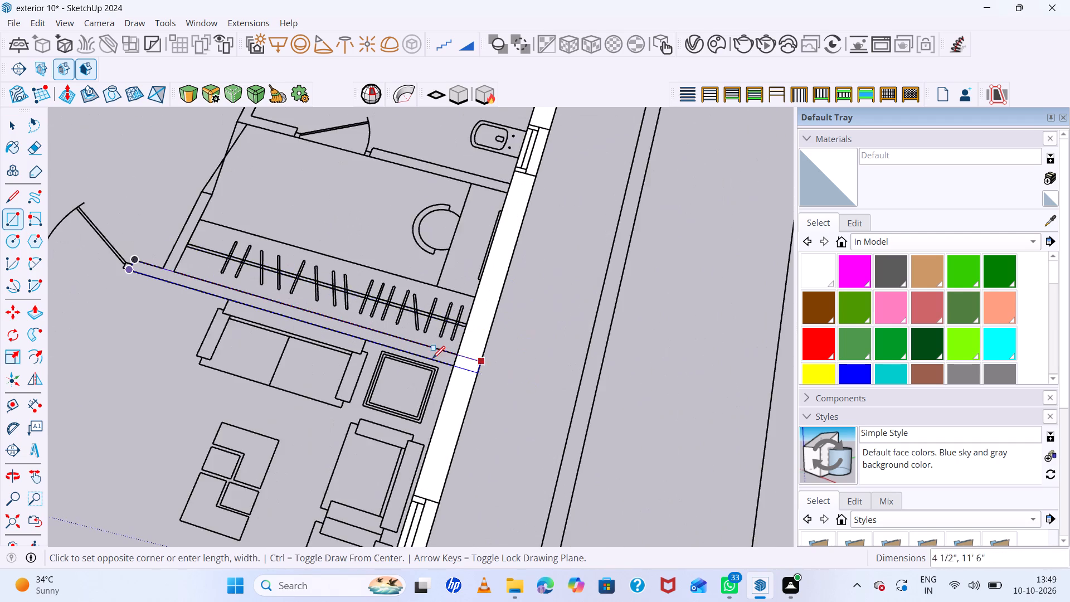
scroll(432, 358, up, 6)
click(480, 348)
Cut away the floor face surrounding the wall between the wardrobe and the sitting area.
scroll(658, 380, down, 14)
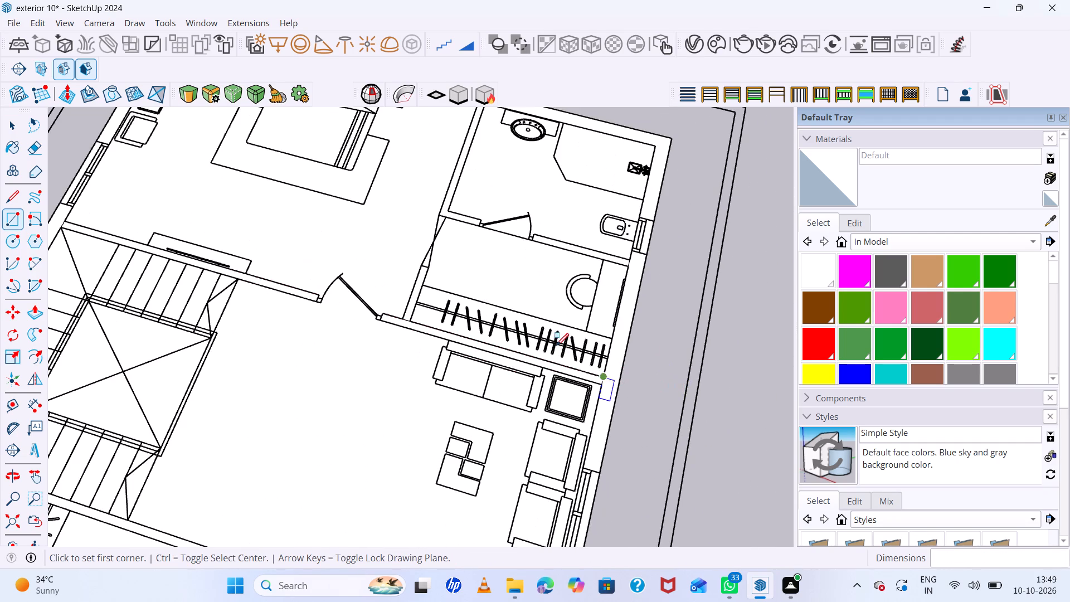
key(space)
click(487, 279)
key(ctrl+x)
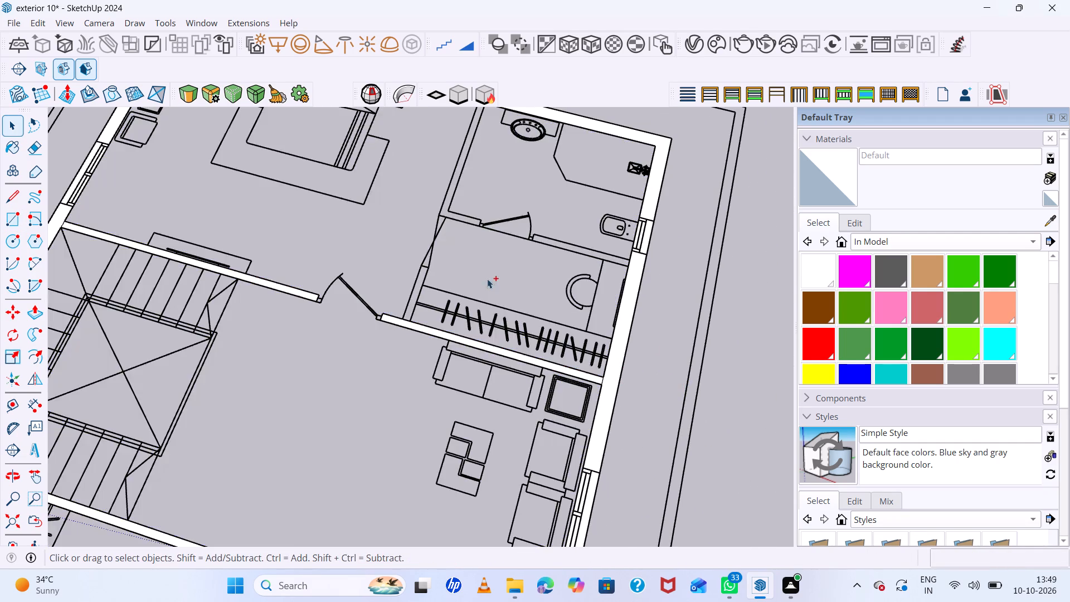
Draw a 4 1/2" by 7' 6" rectangle over the partition between the upper bedroom and its bathroom.
scroll(457, 352, down, 13)
scroll(448, 269, up, 13)
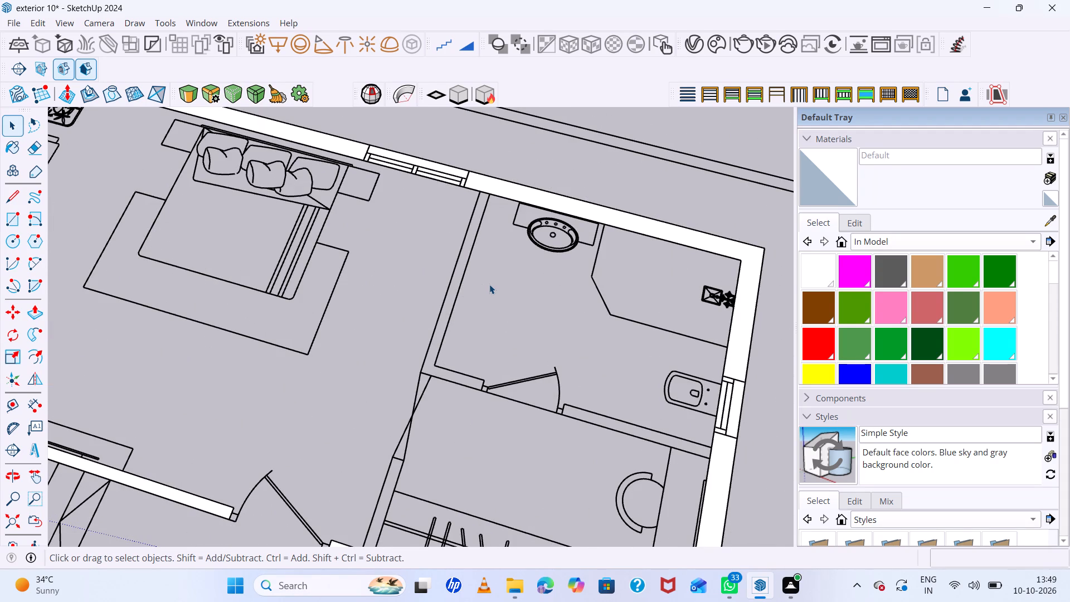
key(r)
click(480, 194)
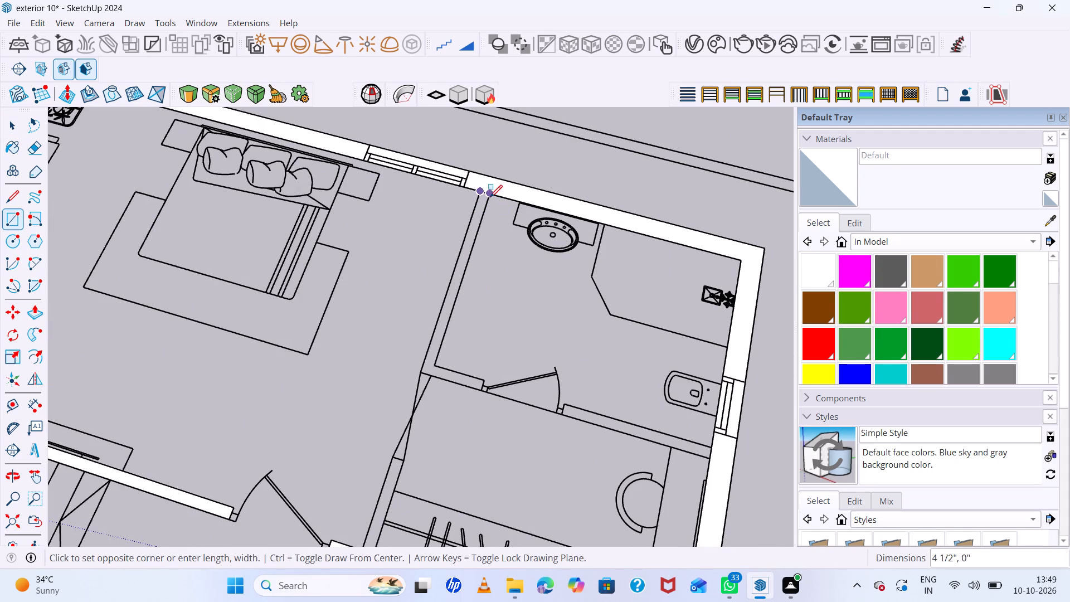
click(490, 197)
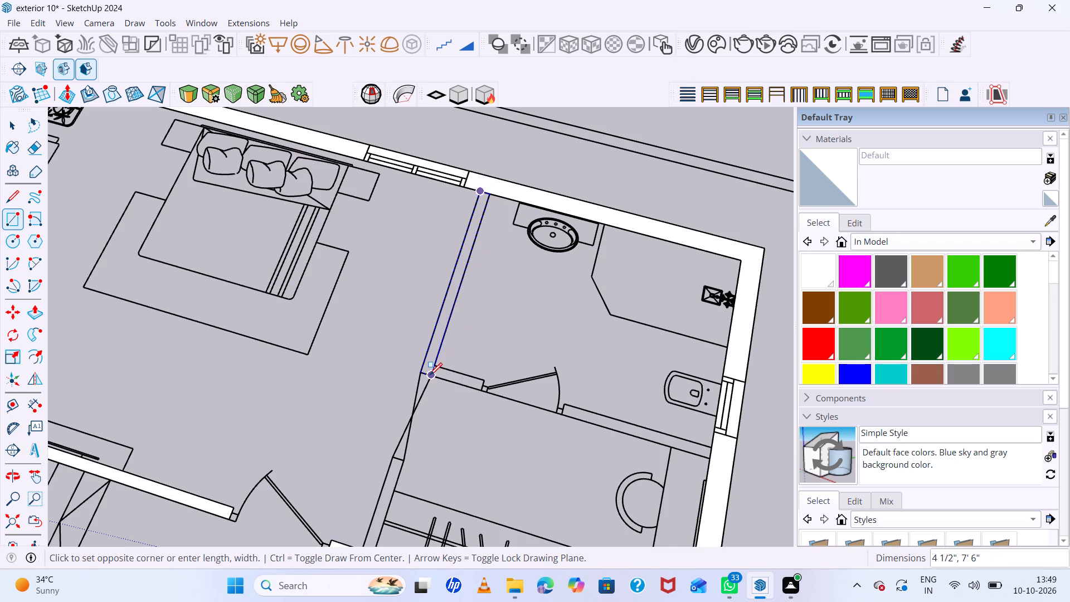
click(432, 375)
Draw a rectangle over the short wall piece between the upper bedroom partition and the bathroom door.
scroll(449, 378, up, 11)
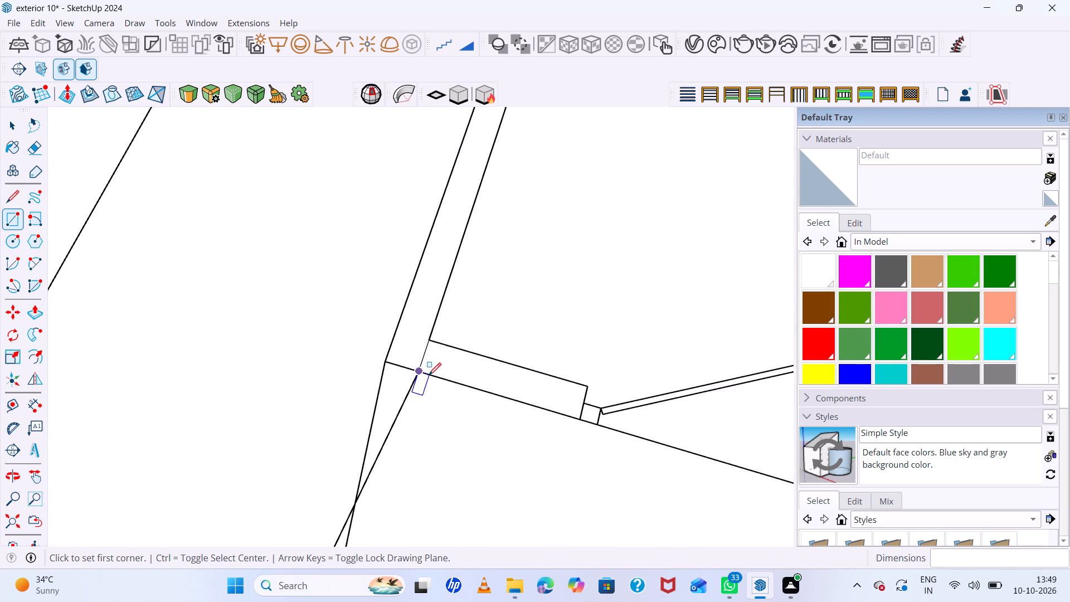
key(space)
click(473, 422)
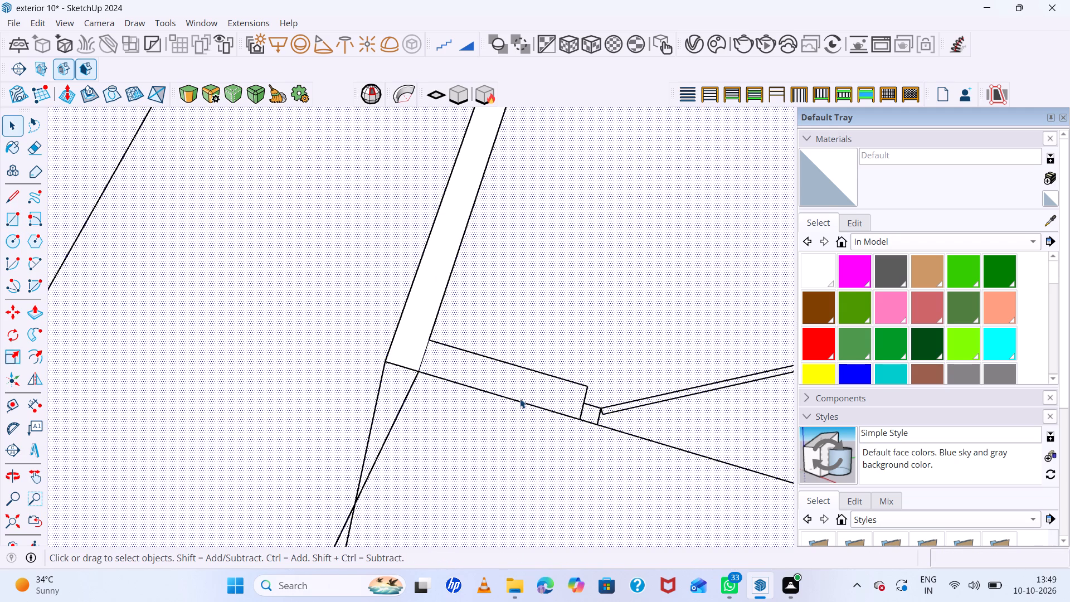
key(r)
click(423, 370)
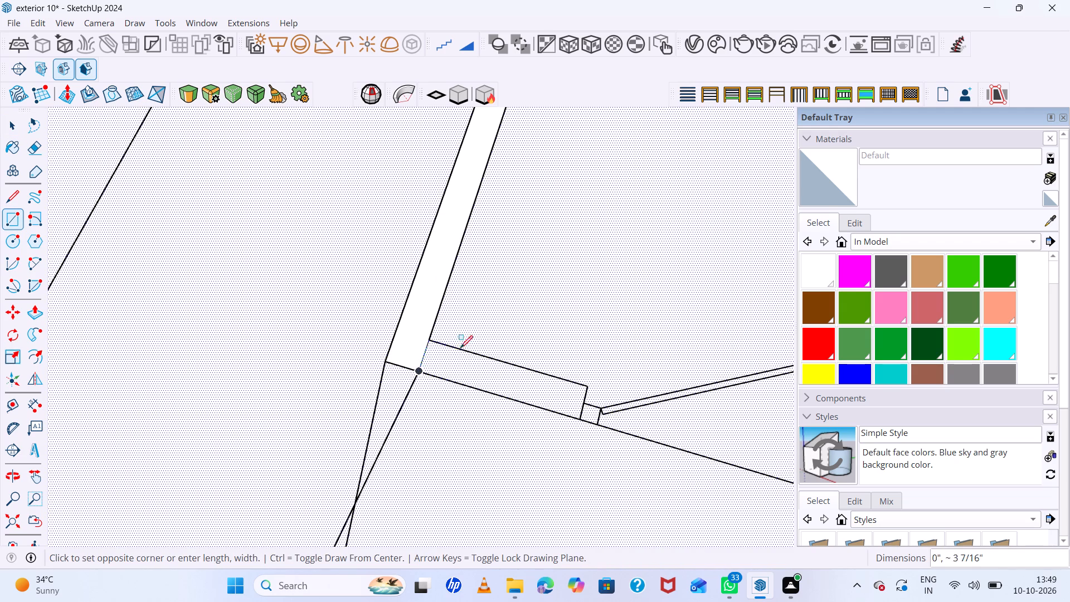
click(588, 390)
Draw a rectangle over the wall between the upper bathroom and dressing area, from the outer wall to the bathroom door.
scroll(367, 372, down, 10)
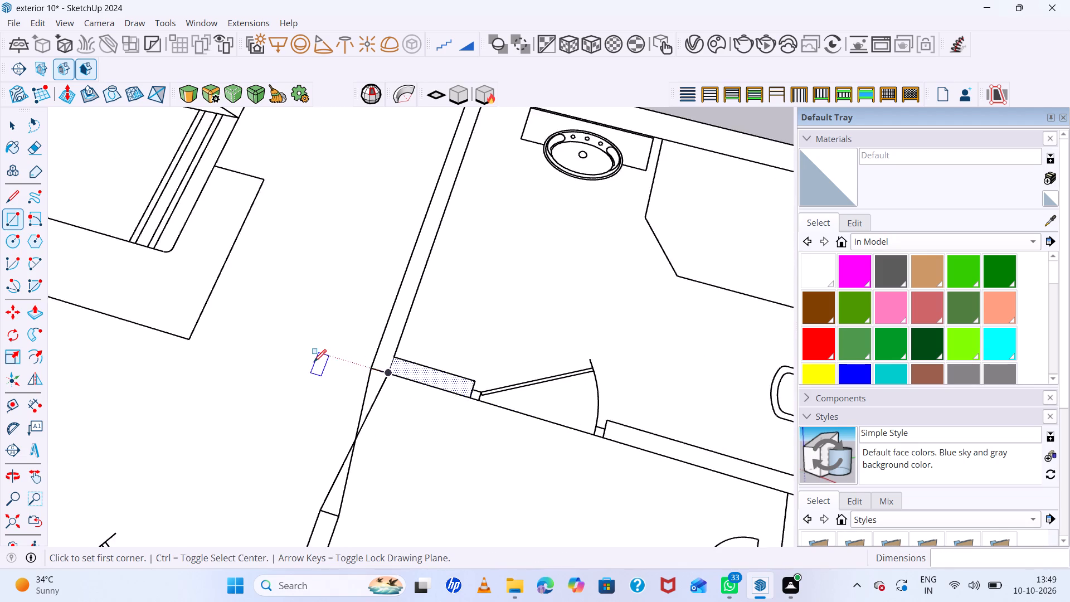
scroll(314, 362, down, 5)
scroll(559, 424, up, 14)
click(547, 398)
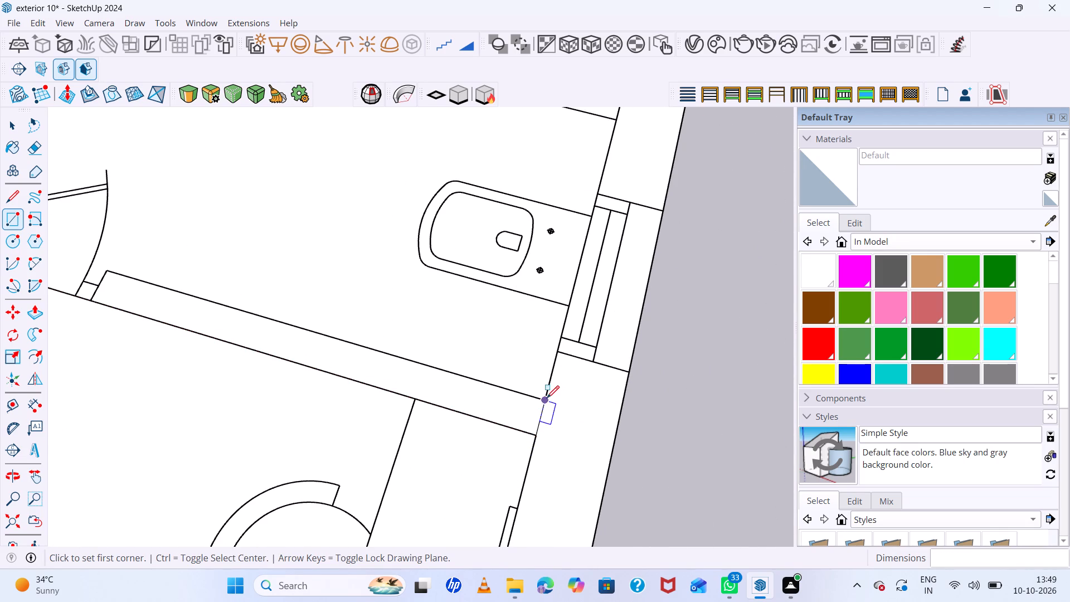
click(537, 431)
scroll(407, 390, down, 7)
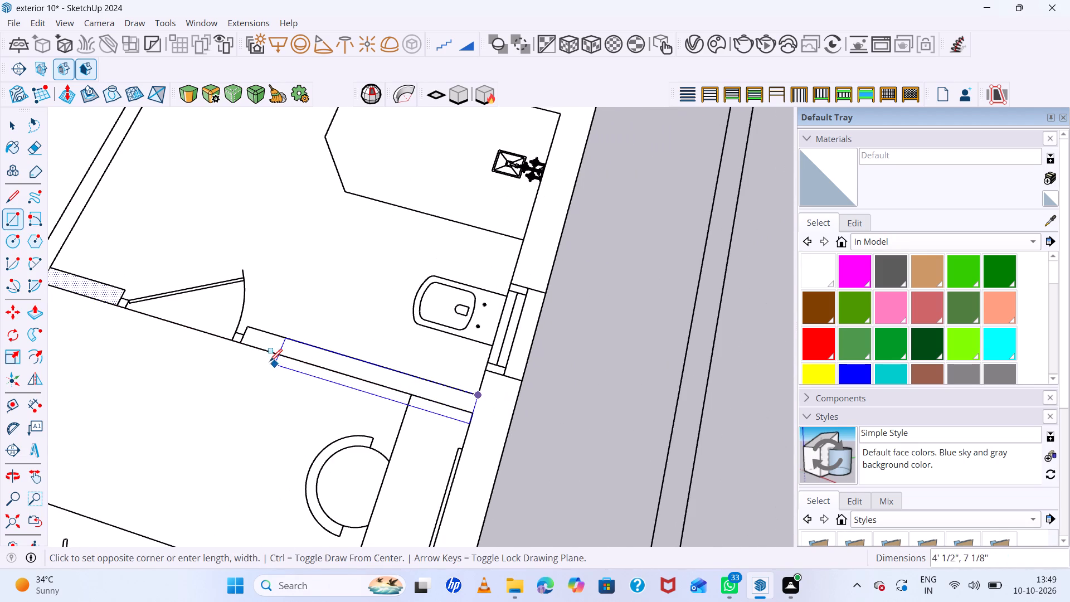
click(239, 343)
Cut away the floor face surrounding the upper bathroom's walls, leaving the wall faces in place.
key(space)
double_click(387, 312)
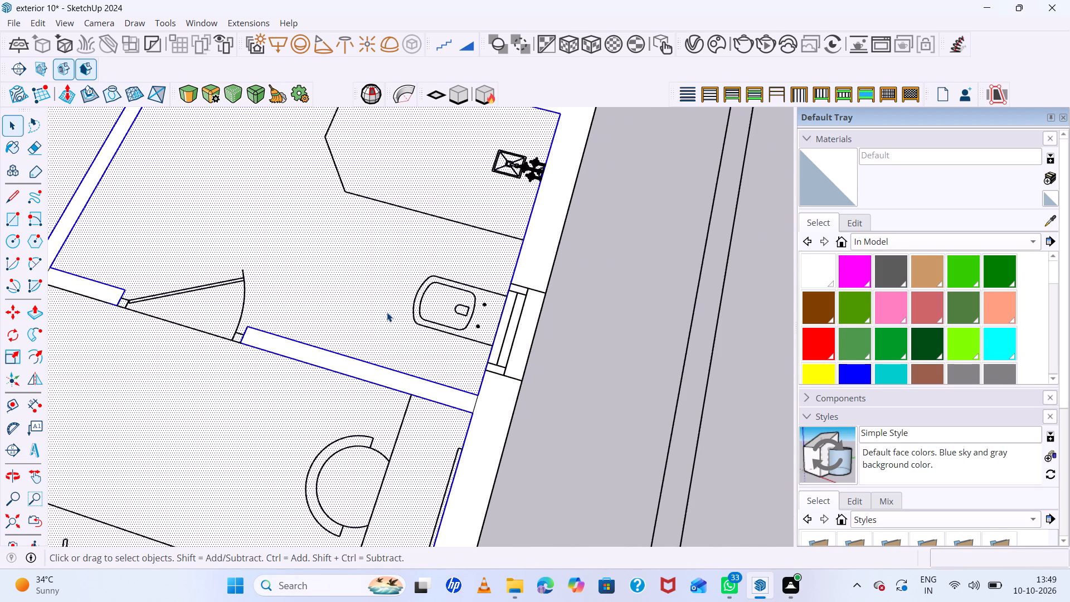
scroll(387, 312, down, 6)
click(387, 312)
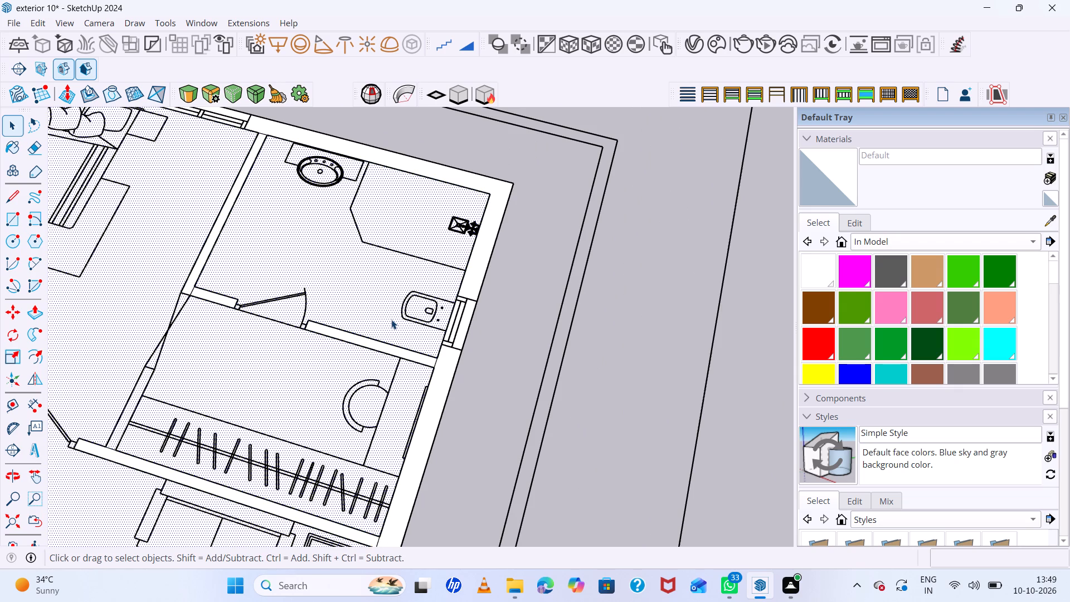
key(ctrl+x)
Draw a 9" by 4 1/2" rectangle over the short wall piece between the balcony's sliding door and the outer wall.
scroll(391, 320, down, 7)
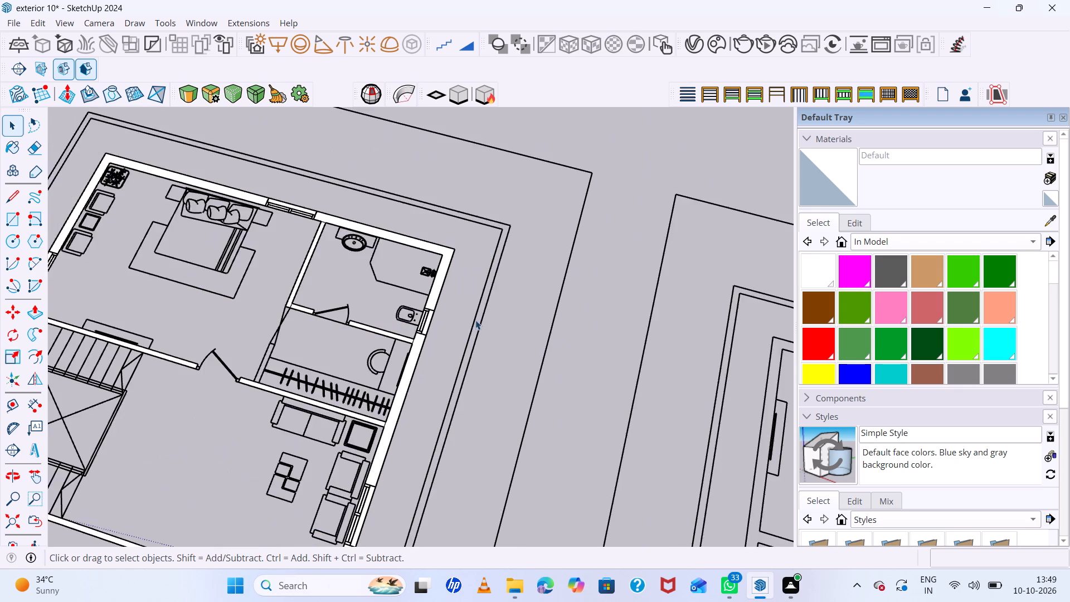
scroll(493, 327, down, 15)
scroll(407, 488, up, 13)
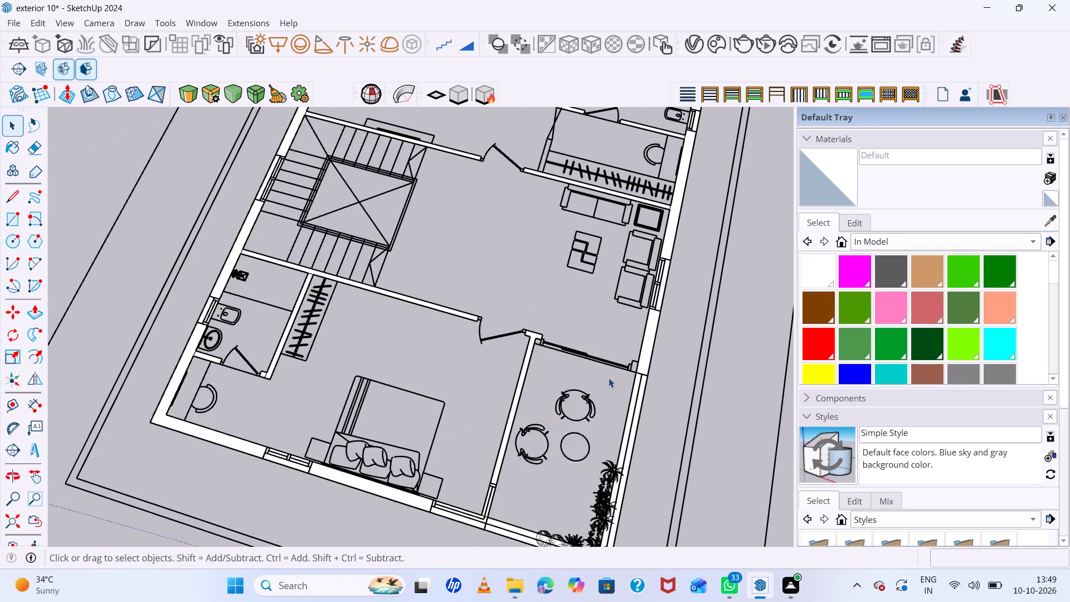
scroll(613, 368, up, 19)
scroll(615, 358, down, 7)
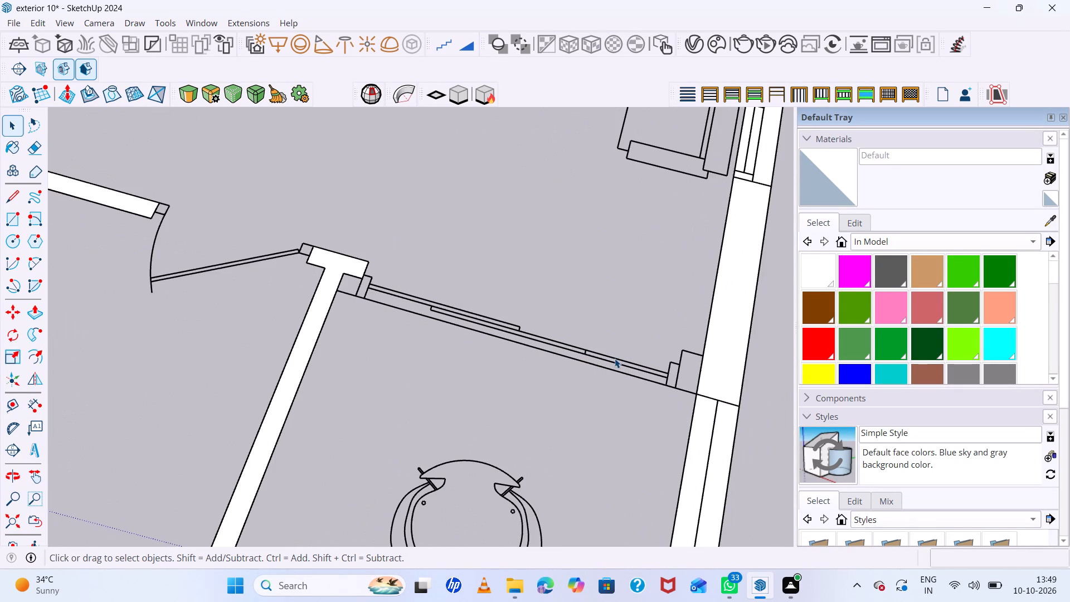
scroll(695, 356, up, 6)
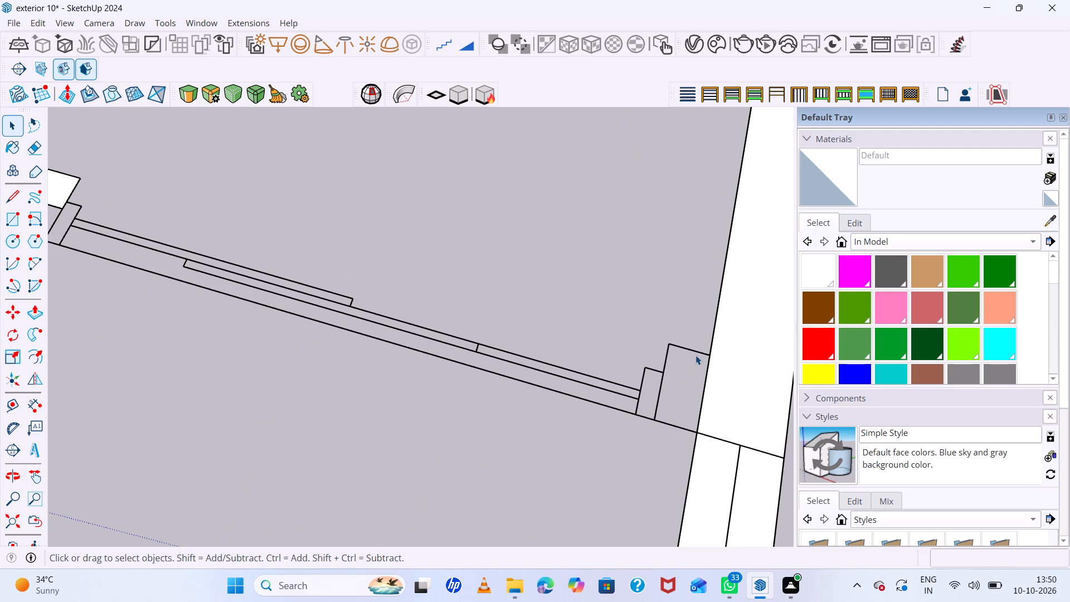
key(r)
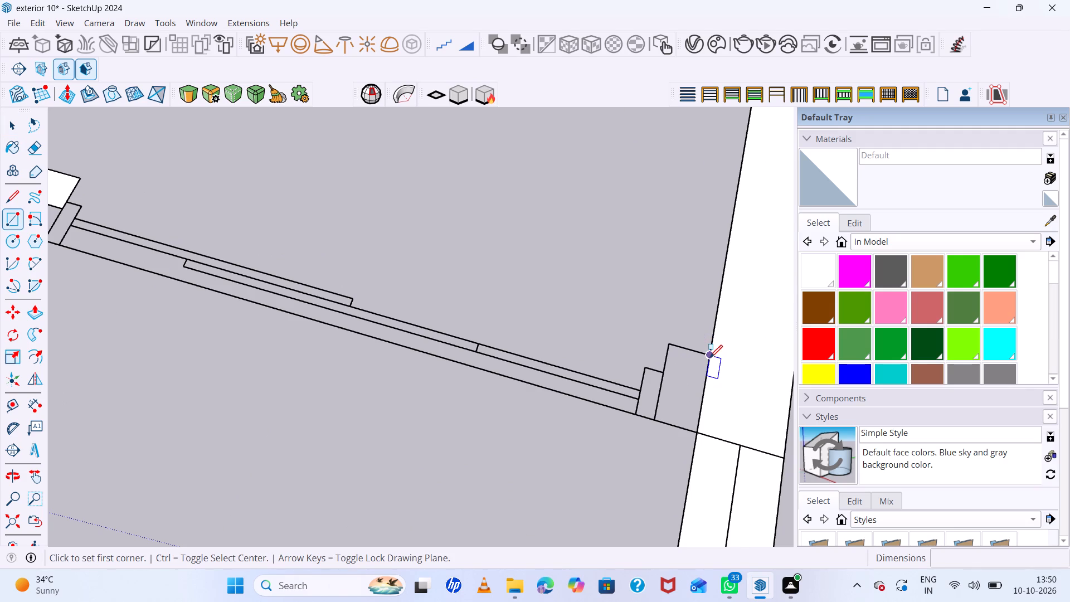
click(710, 357)
click(657, 419)
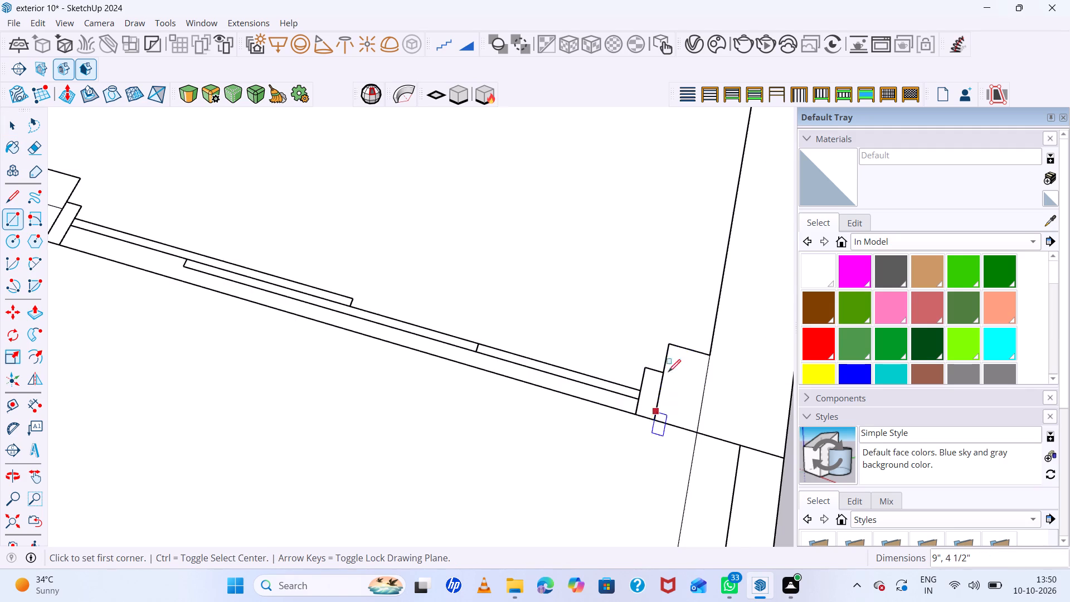
Draw a 4 1/2" square over the wall corner where the balcony partition meets the sliding door.
scroll(673, 365, down, 14)
scroll(475, 359, up, 6)
scroll(412, 285, up, 10)
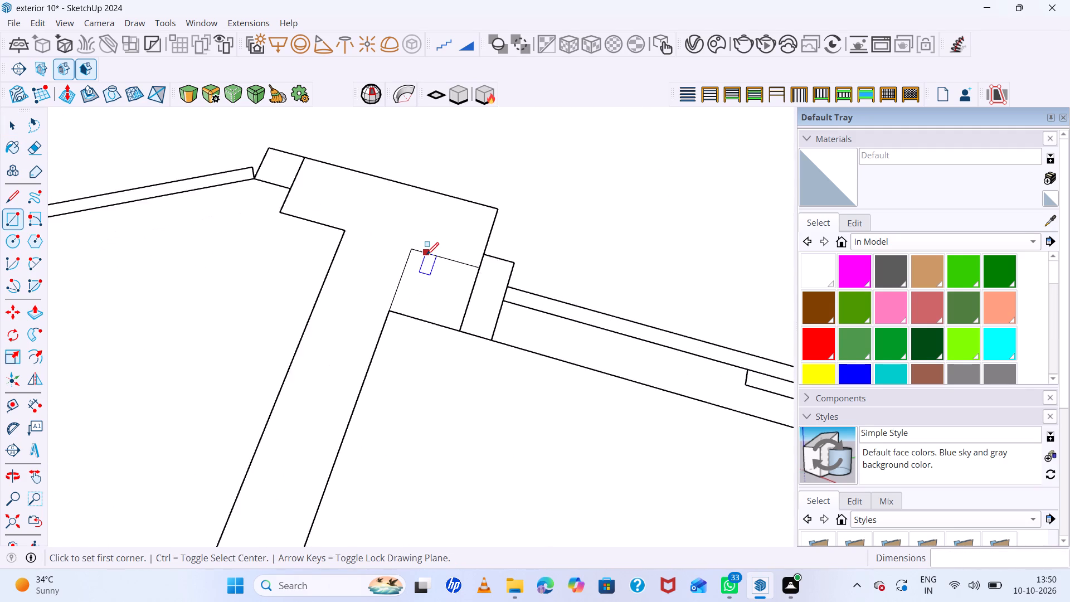
scroll(426, 255, up, 6)
double_click(396, 245)
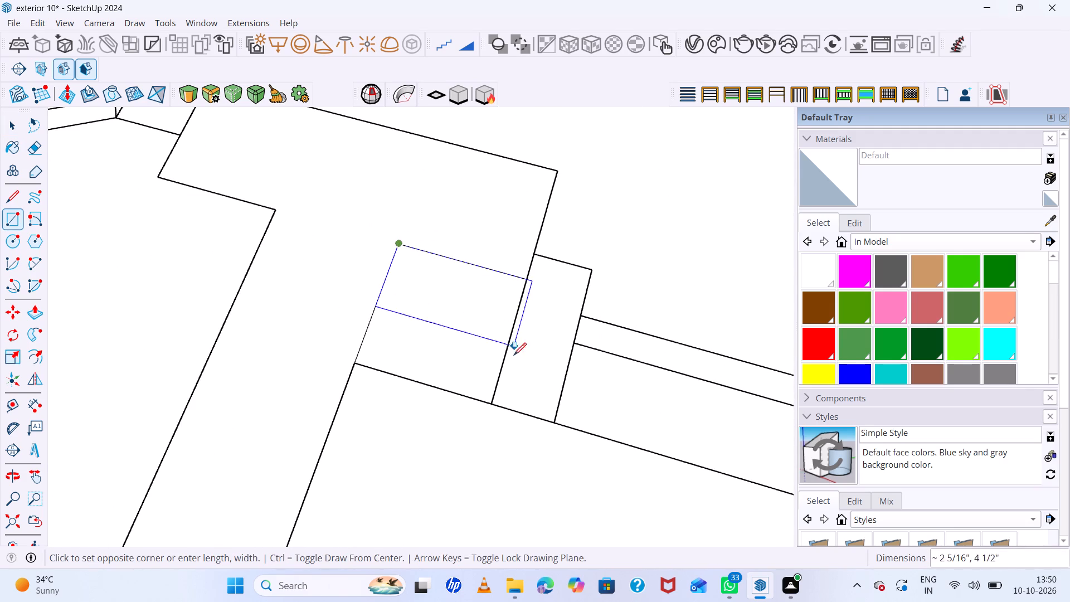
click(495, 405)
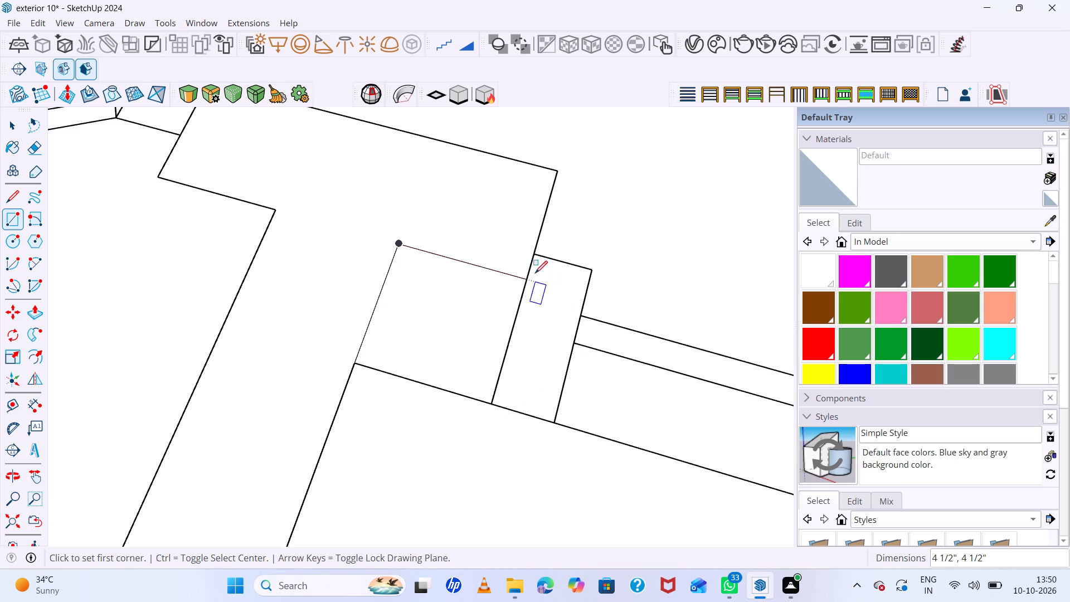
Draw a rectangle of about 1 3/4" by 5 1/2" over the sliding door's jamb beside that wall corner.
click(533, 253)
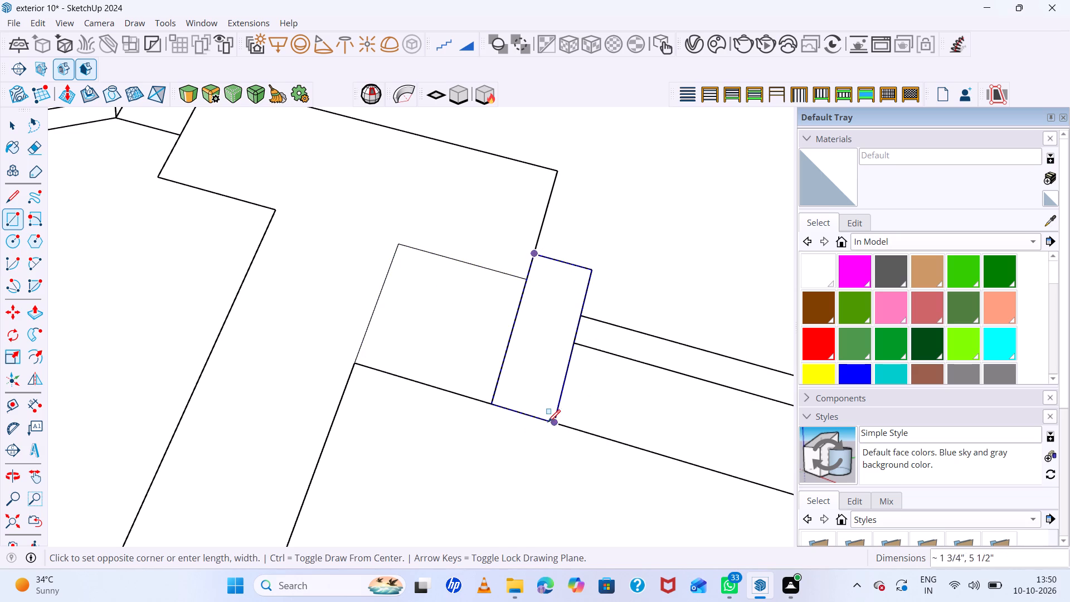
click(549, 423)
scroll(432, 394, down, 14)
Erase the inner edges of the corner square to merge it with the balcony partition's wall face.
key(space)
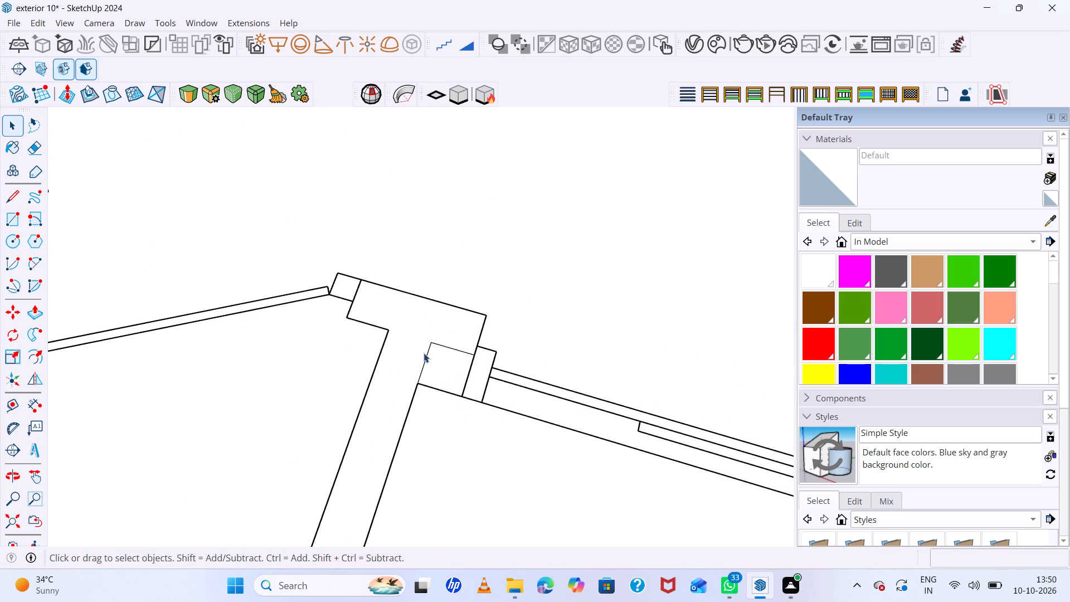
scroll(449, 350, down, 15)
scroll(466, 359, down, 7)
scroll(466, 360, up, 11)
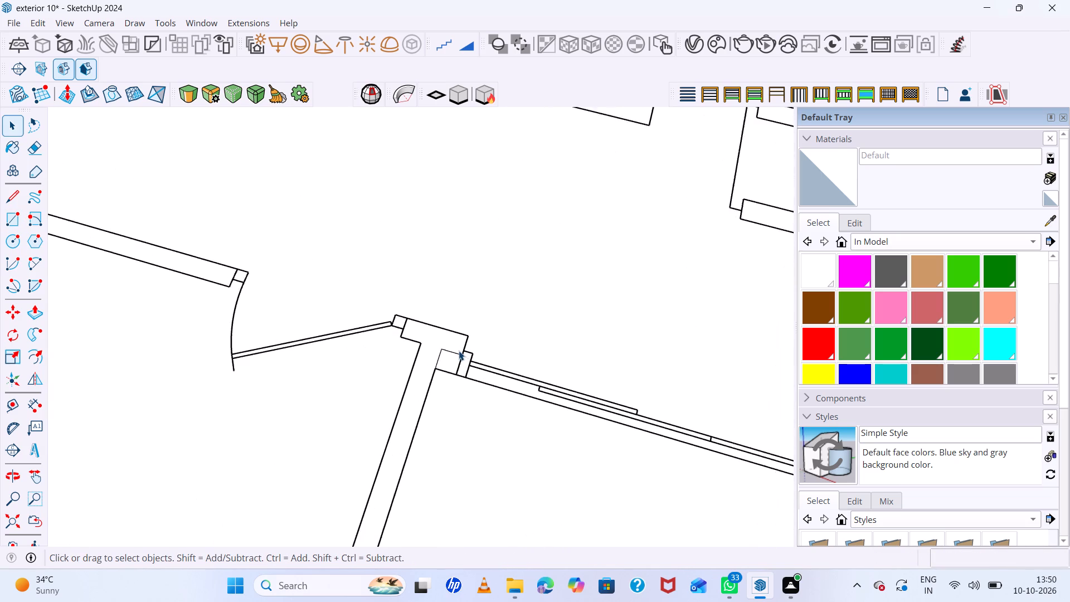
scroll(459, 351, up, 7)
key(r)
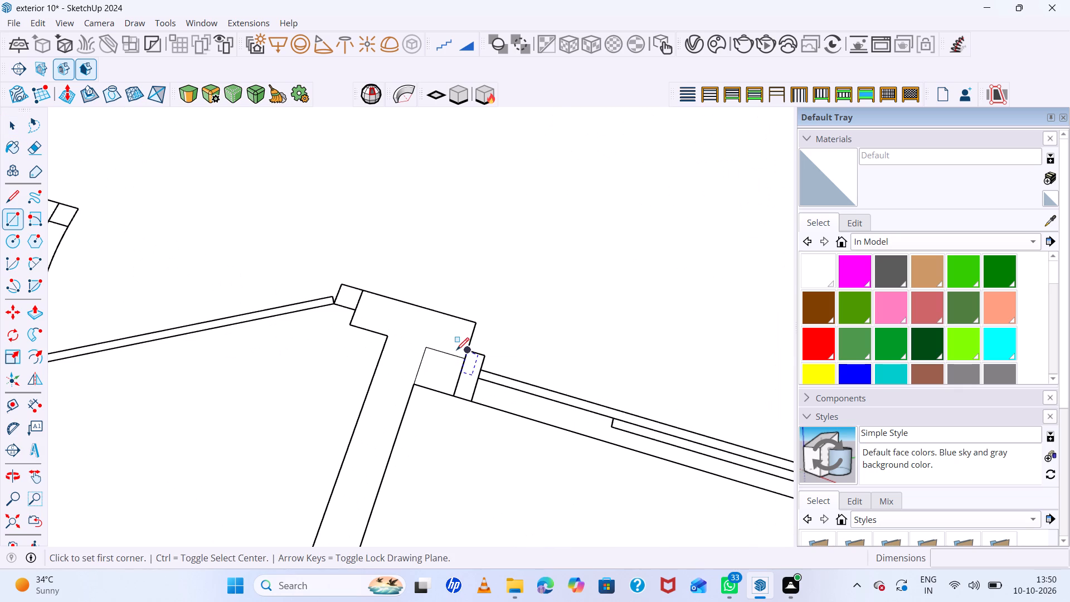
key(e)
drag(455, 350, 436, 362)
click(436, 362)
drag(426, 362, 414, 365)
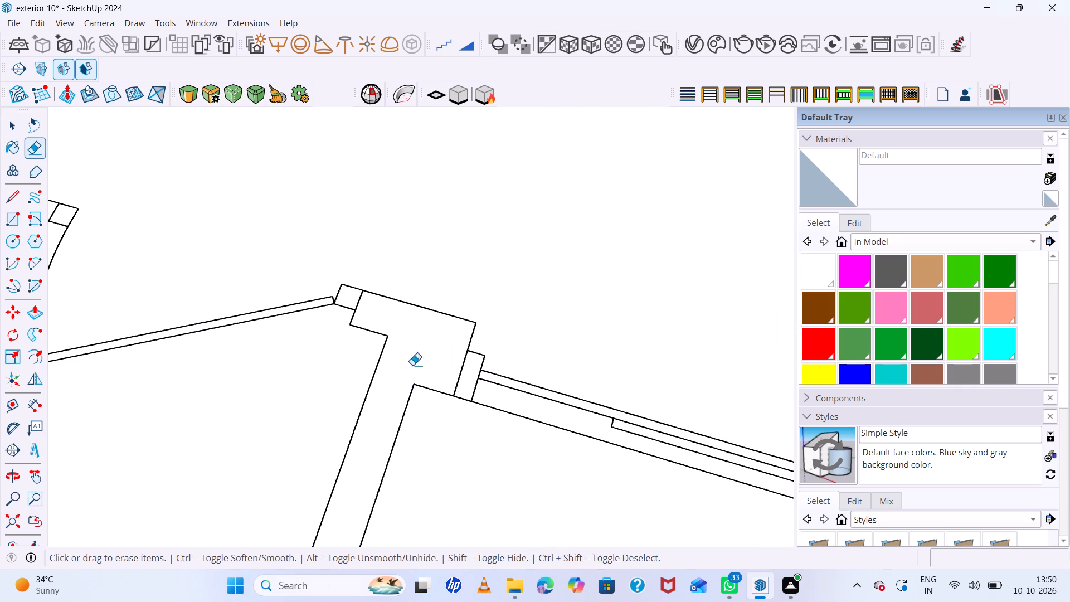
Cut away the floor face around the balcony partition and sliding door wall pieces.
scroll(441, 367, down, 14)
middle_drag(502, 404, 525, 295)
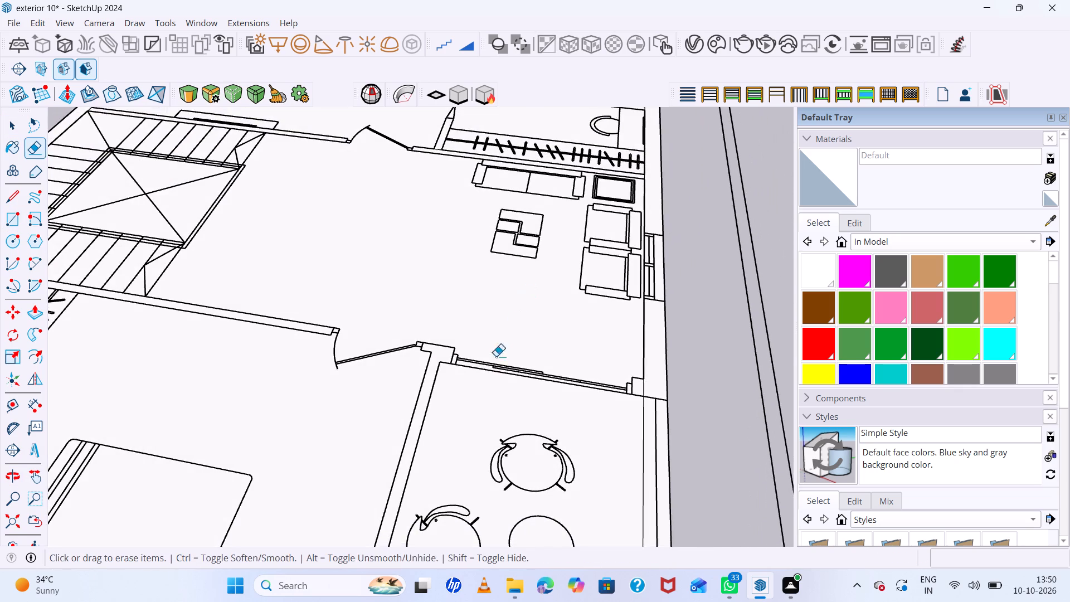
scroll(478, 372, up, 18)
scroll(431, 353, down, 6)
scroll(484, 353, up, 4)
scroll(376, 337, down, 4)
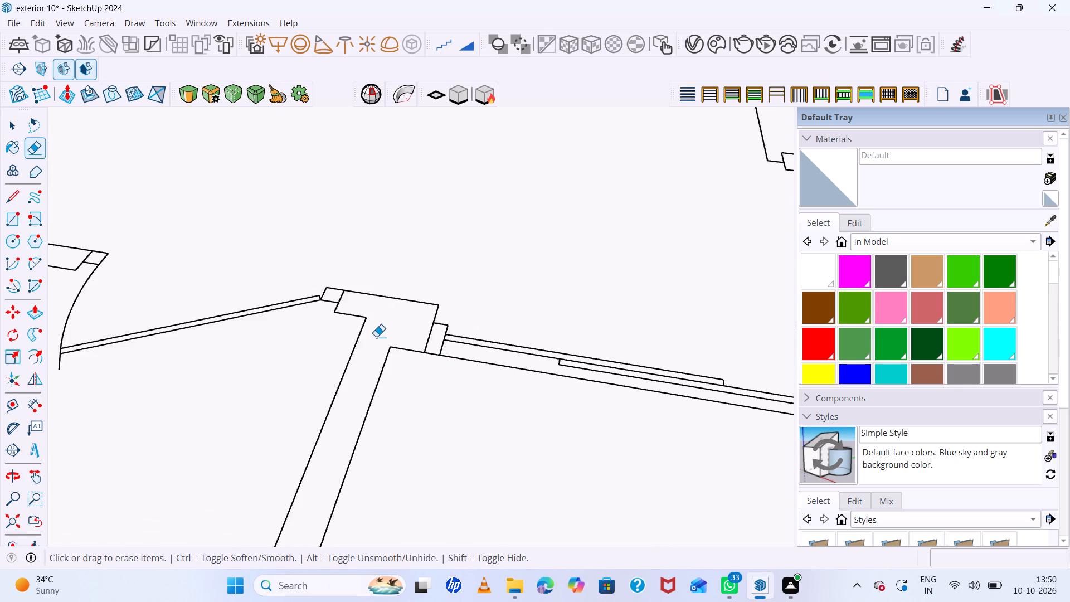
scroll(376, 337, down, 10)
key(space)
click(451, 392)
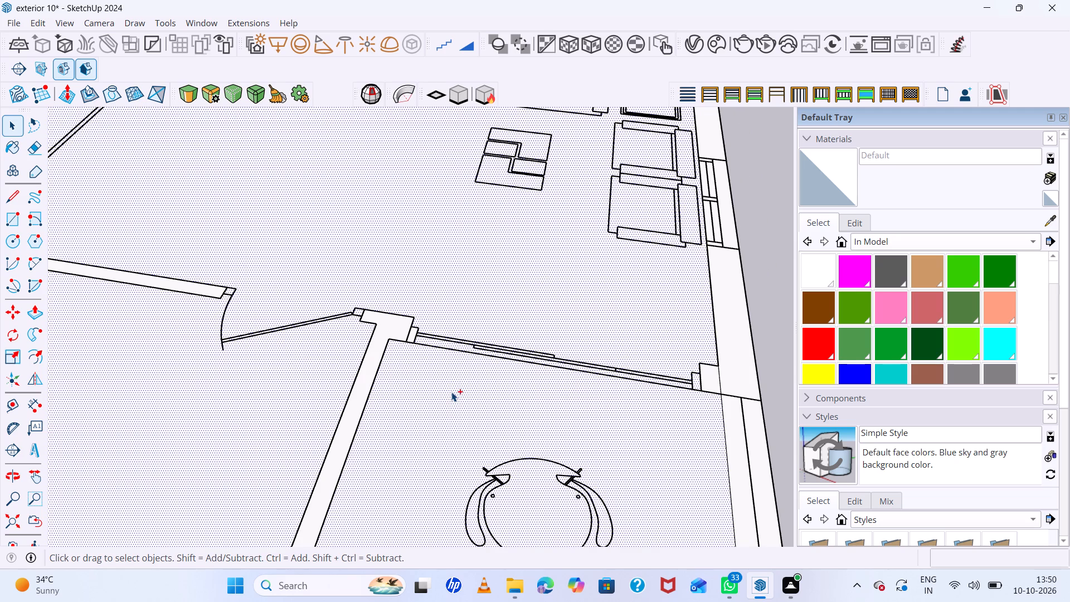
key(ctrl+x)
Draw a rectangle over the wall between the upper bedroom and wardrobe, from the dressing opening to the sitting-area wall.
scroll(451, 392, down, 14)
scroll(453, 392, down, 8)
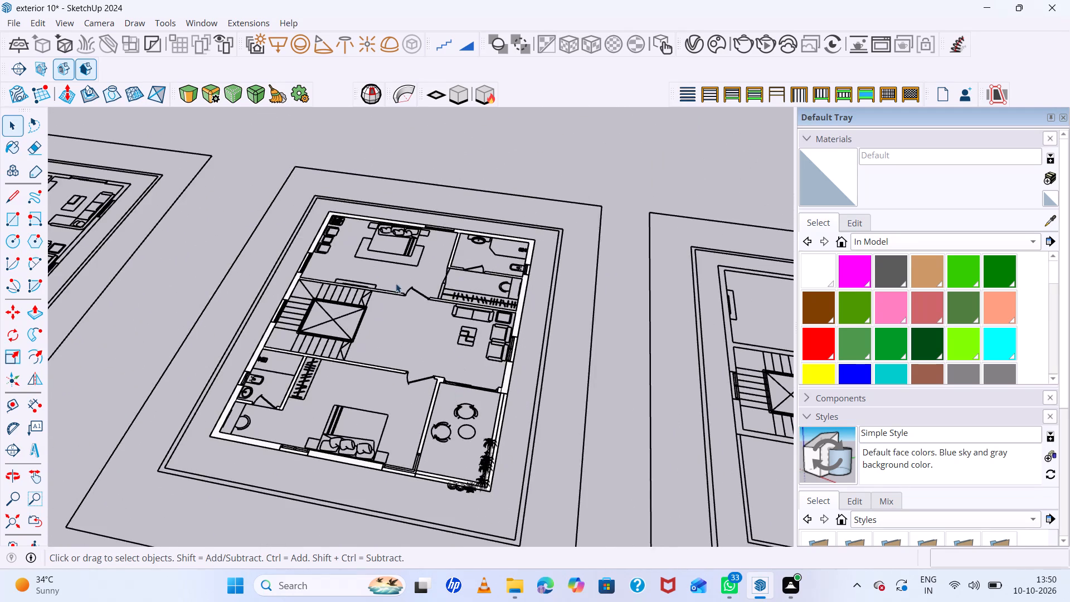
scroll(367, 263, up, 12)
middle_drag(461, 370, 500, 520)
scroll(499, 266, up, 5)
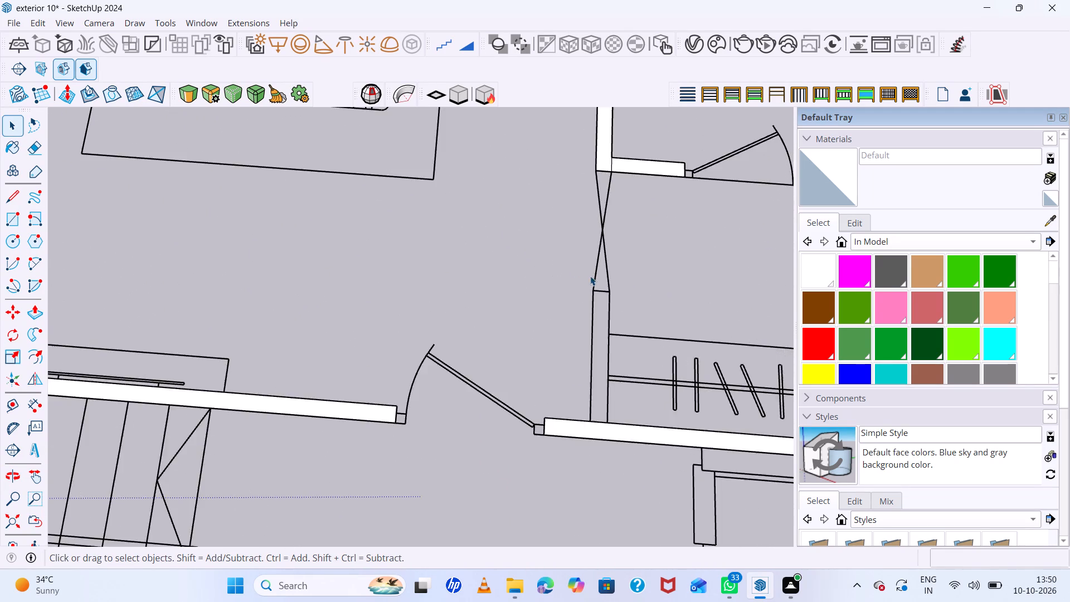
scroll(590, 276, up, 4)
key(r)
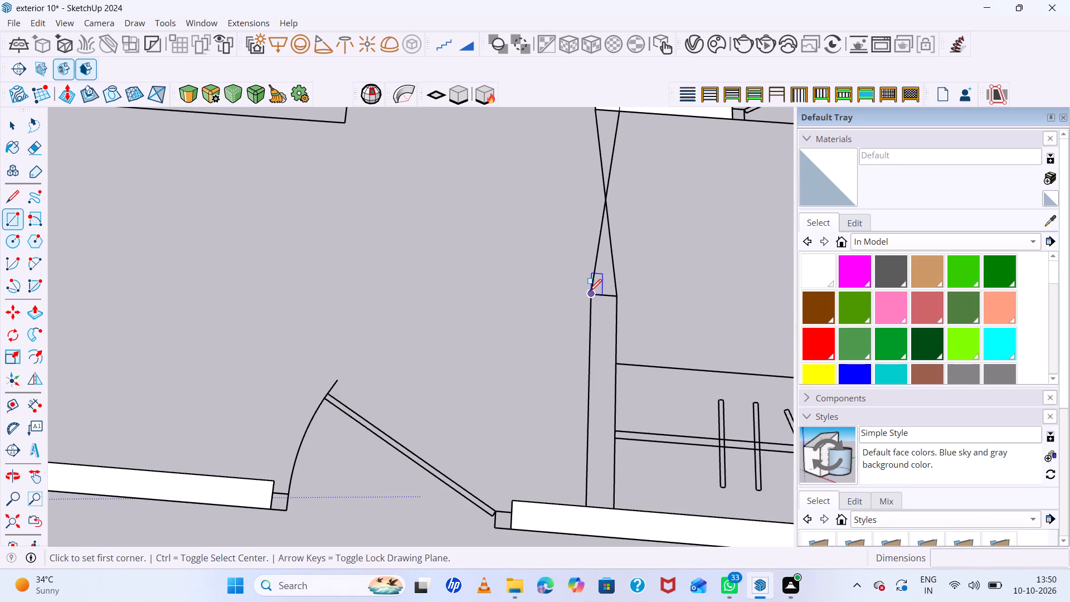
click(589, 293)
click(614, 507)
Cut away the floor face surrounding the wall between the upper bedroom and the wardrobe.
scroll(478, 339, down, 7)
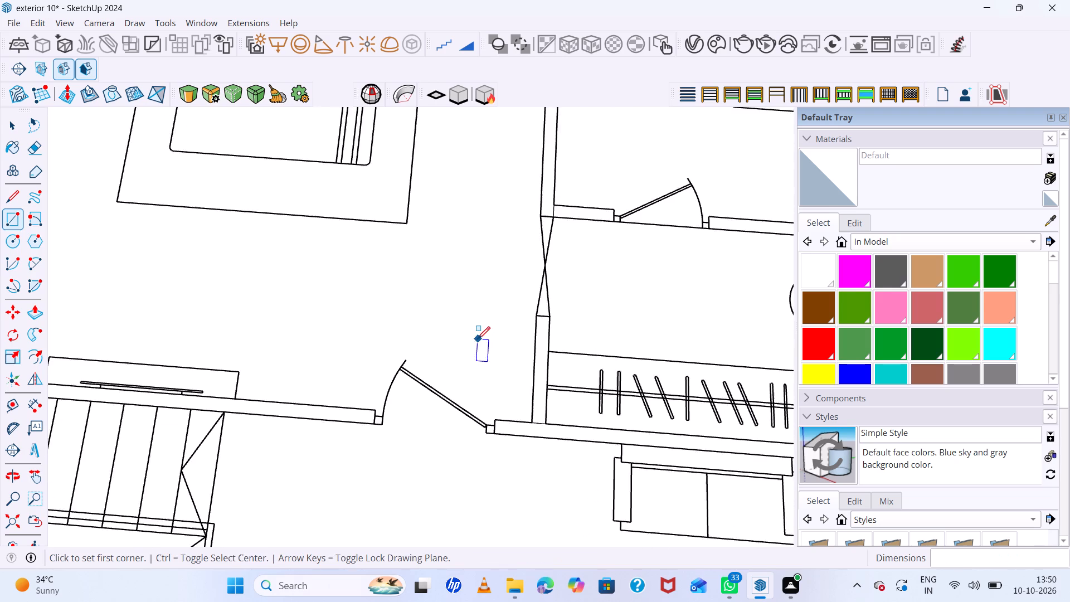
key(space)
scroll(478, 337, down, 7)
click(450, 312)
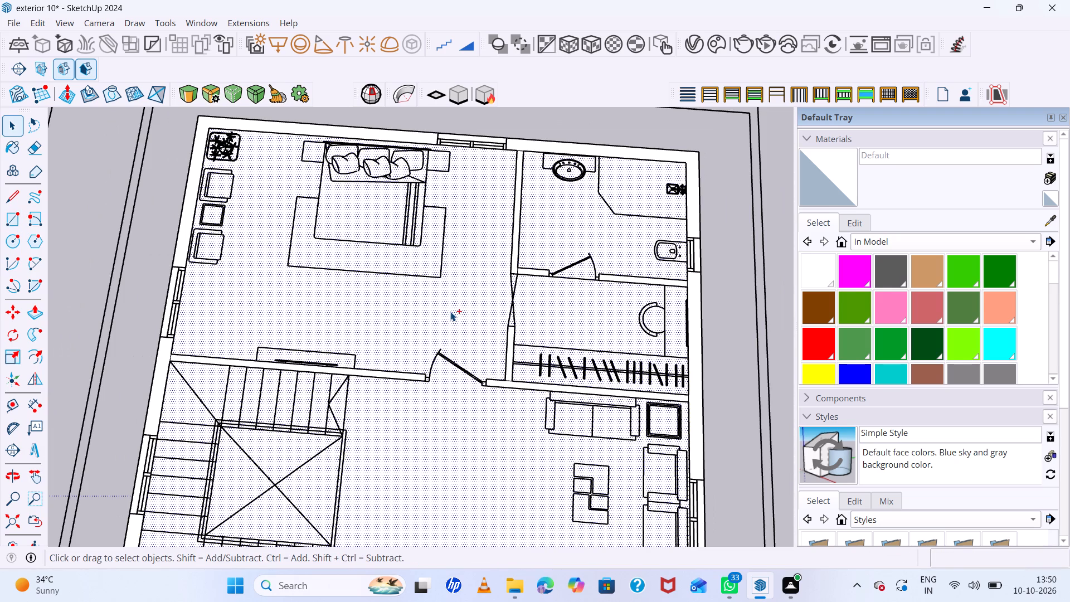
key(ctrl+x)
Erase the edge segment crossing the balcony partition where it joins the lower outer wall.
scroll(507, 340, down, 15)
scroll(573, 493, up, 2)
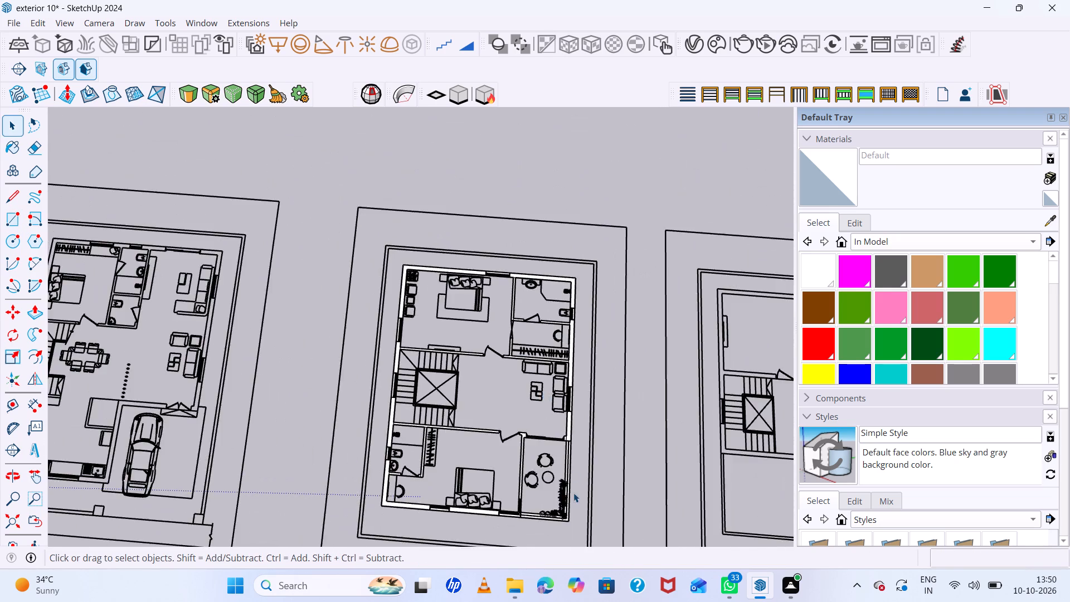
scroll(573, 493, up, 11)
middle_drag(553, 466, 577, 329)
scroll(585, 342, down, 5)
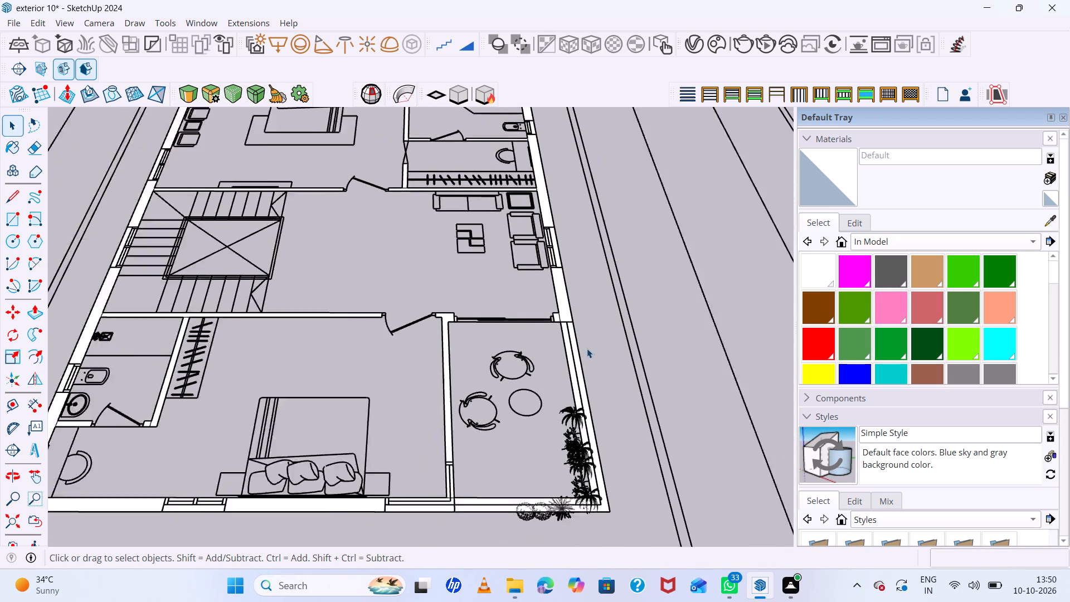
scroll(587, 348, down, 8)
scroll(411, 415, up, 7)
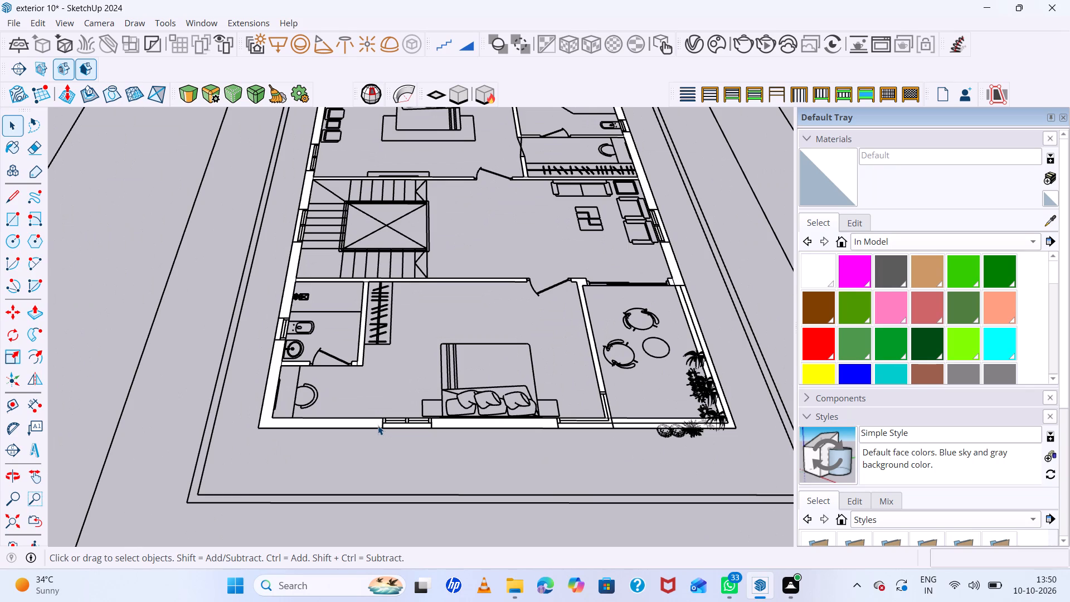
scroll(378, 425, up, 6)
scroll(377, 429, down, 14)
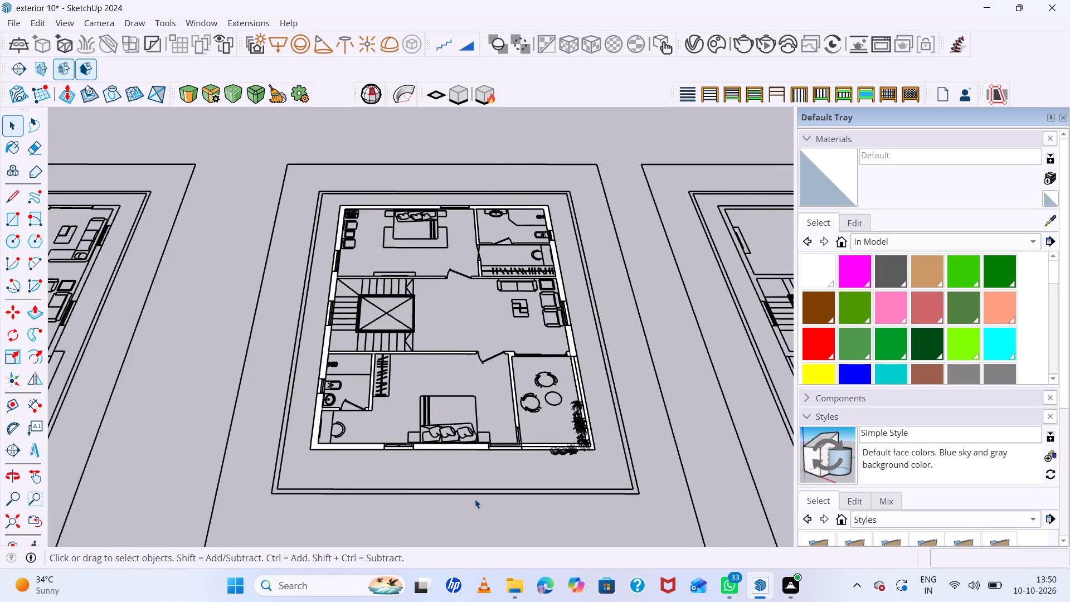
scroll(484, 500, up, 7)
scroll(565, 387, up, 5)
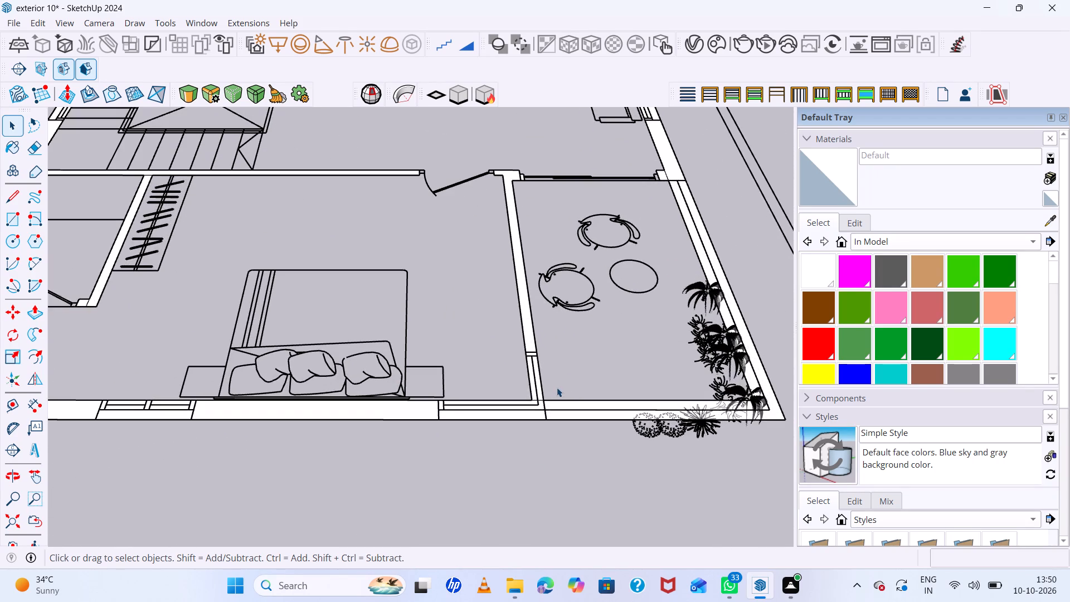
scroll(556, 388, up, 11)
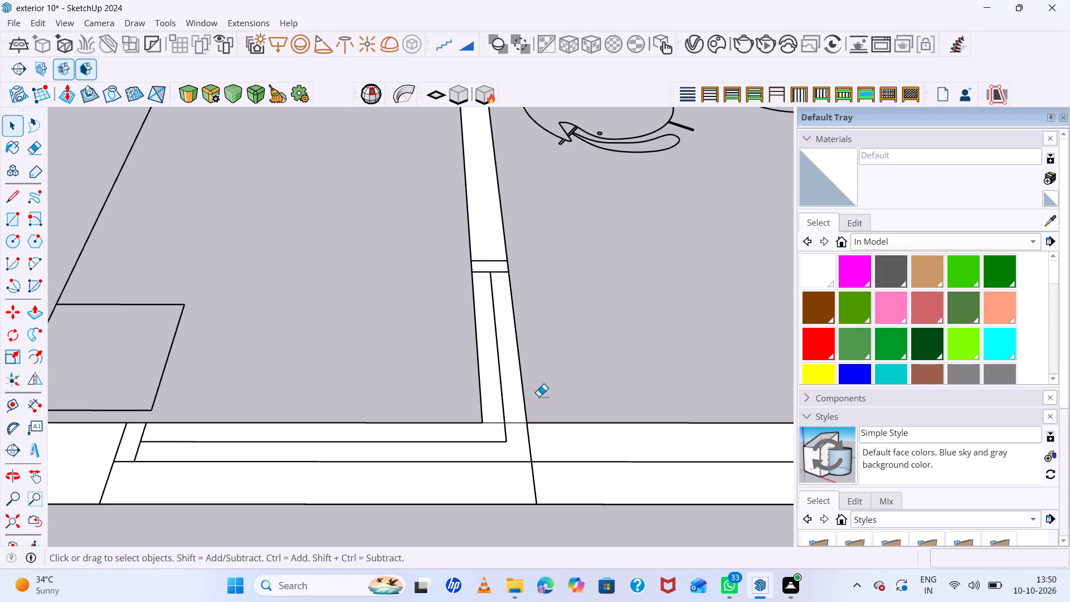
key(e)
click(519, 423)
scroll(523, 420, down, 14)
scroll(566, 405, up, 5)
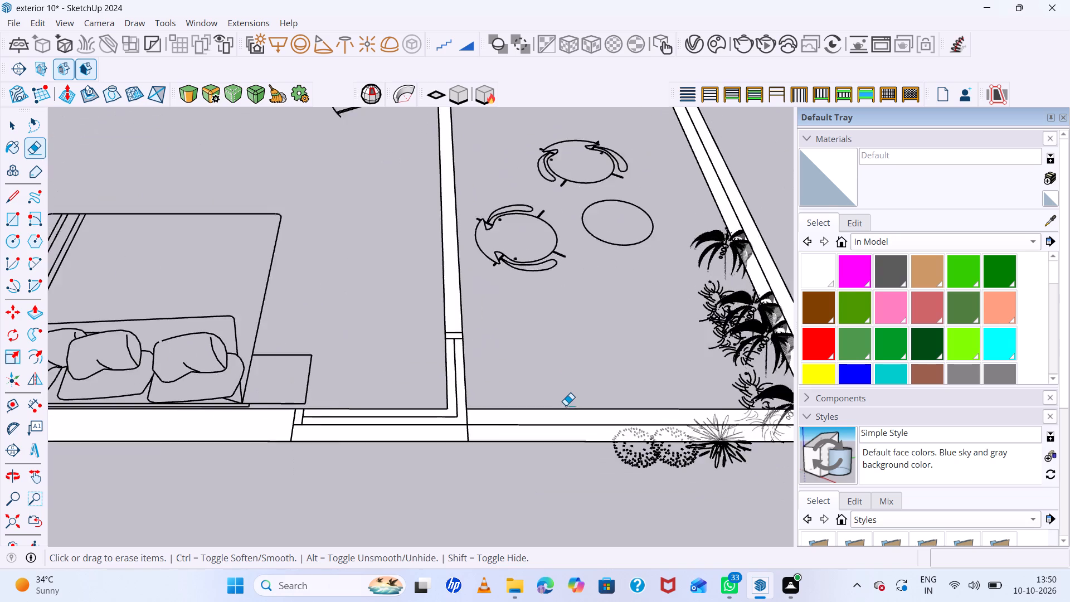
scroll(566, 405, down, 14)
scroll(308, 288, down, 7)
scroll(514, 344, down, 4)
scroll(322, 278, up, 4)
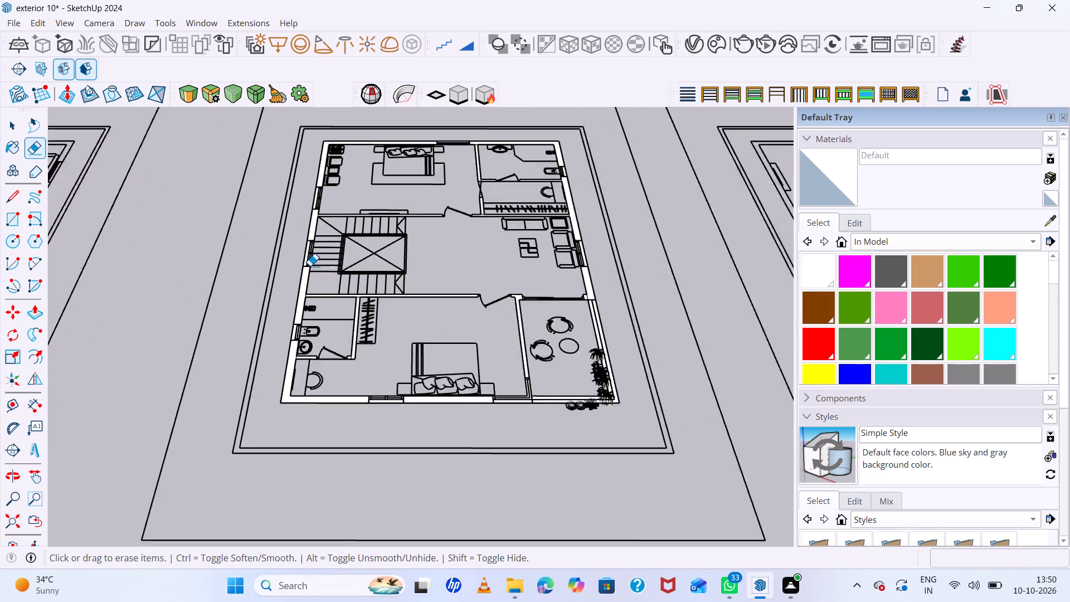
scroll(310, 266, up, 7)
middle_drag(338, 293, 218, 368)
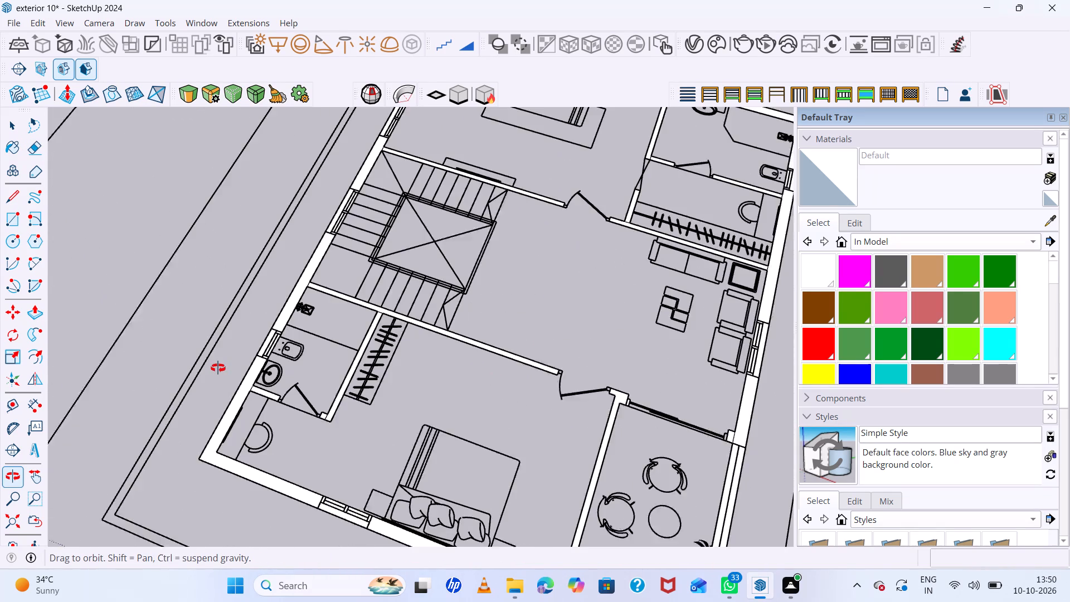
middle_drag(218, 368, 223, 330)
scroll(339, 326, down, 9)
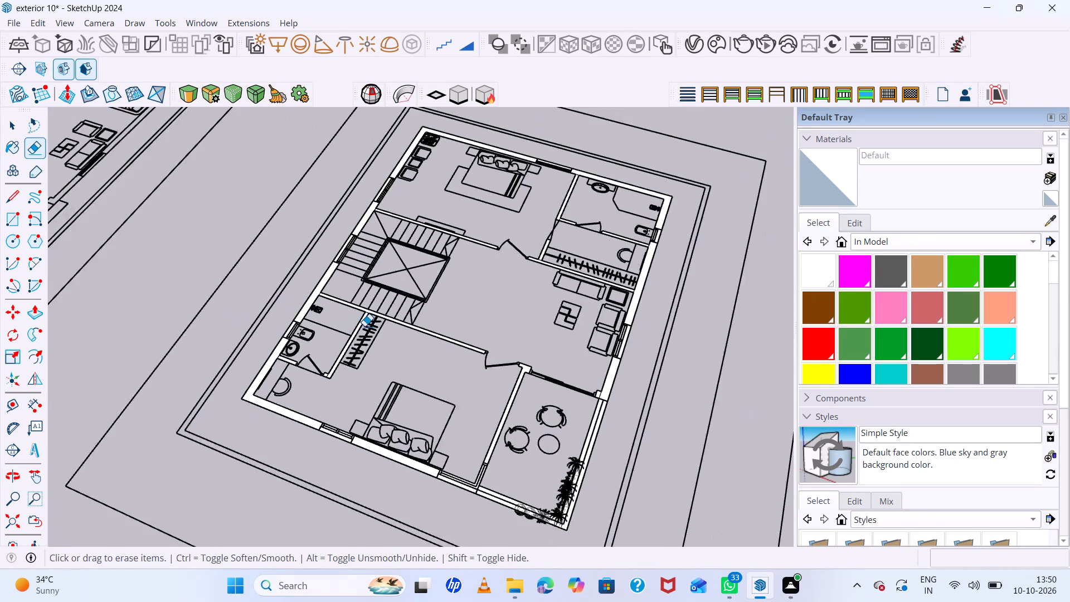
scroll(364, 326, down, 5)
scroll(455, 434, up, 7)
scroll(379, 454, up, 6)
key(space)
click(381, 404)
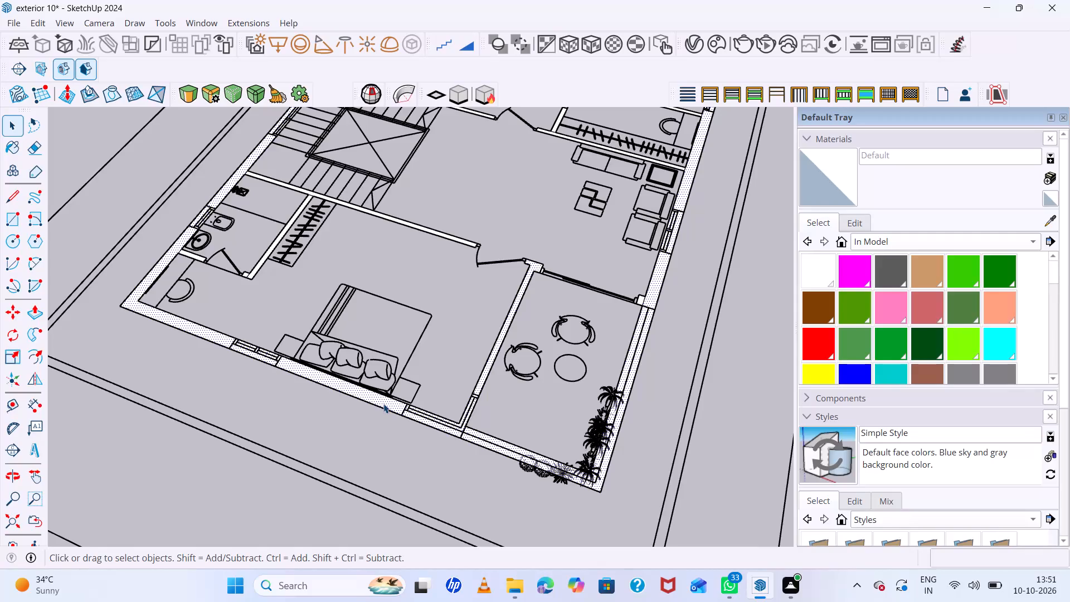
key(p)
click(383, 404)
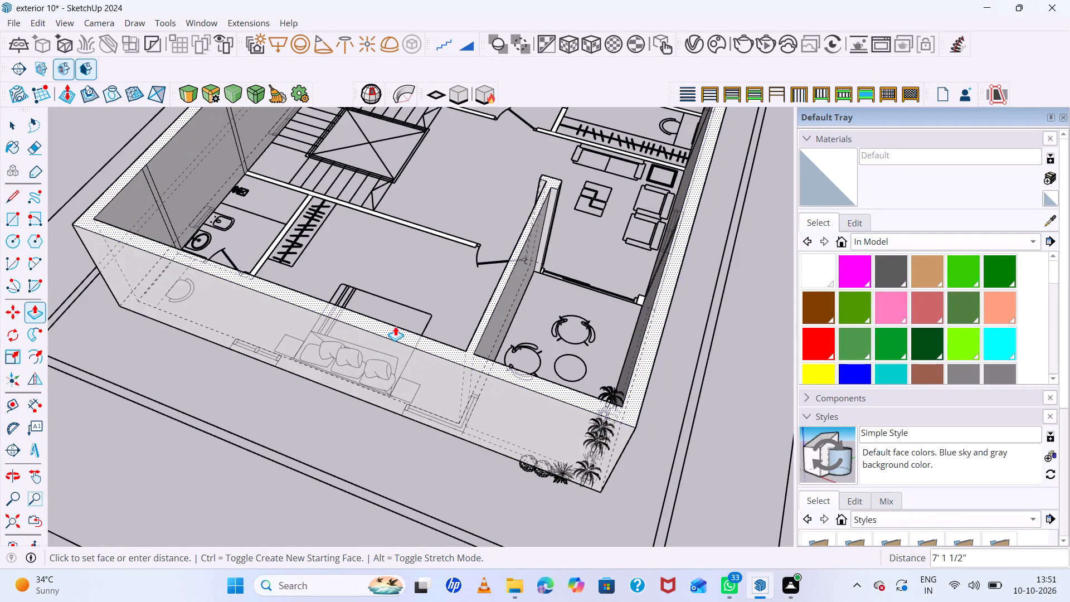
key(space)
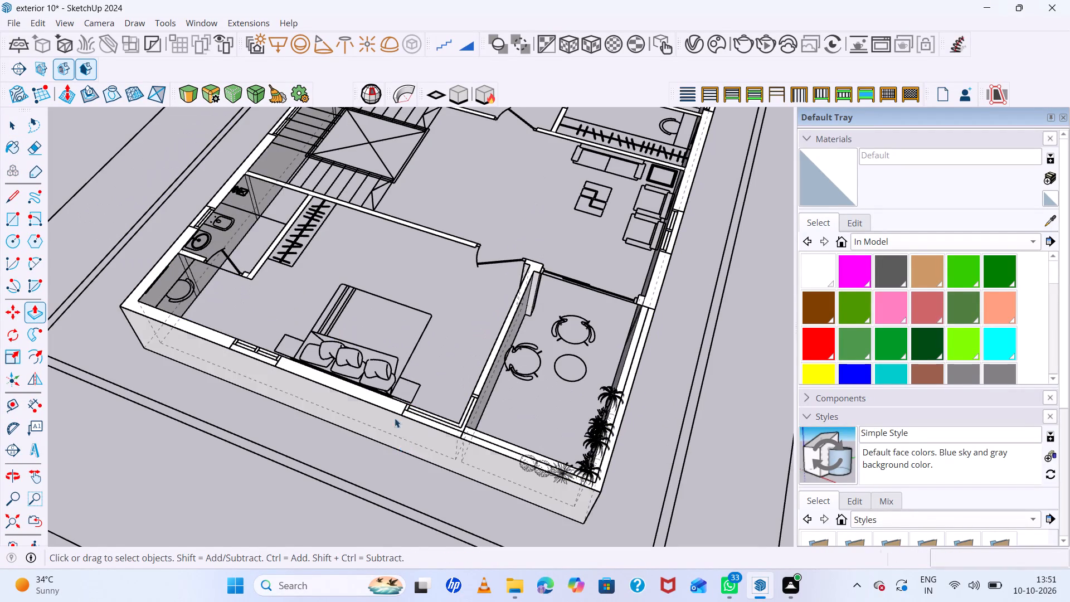
Erase the edge segments where the two walls flanking the staircase join the outer wall on the stair side.
scroll(241, 166, up, 18)
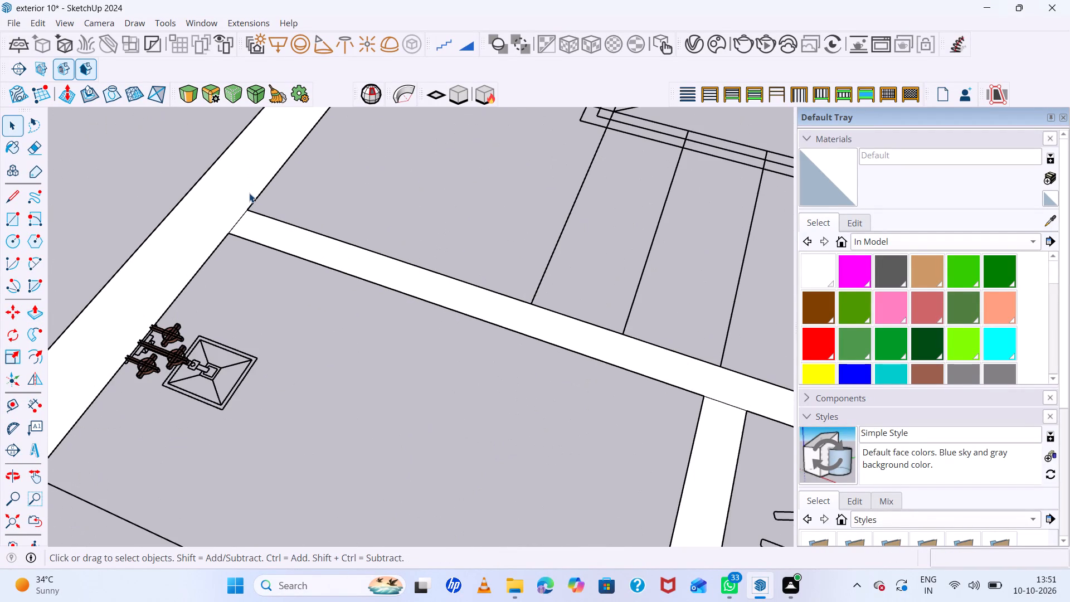
key(e)
click(243, 217)
scroll(283, 276, down, 3)
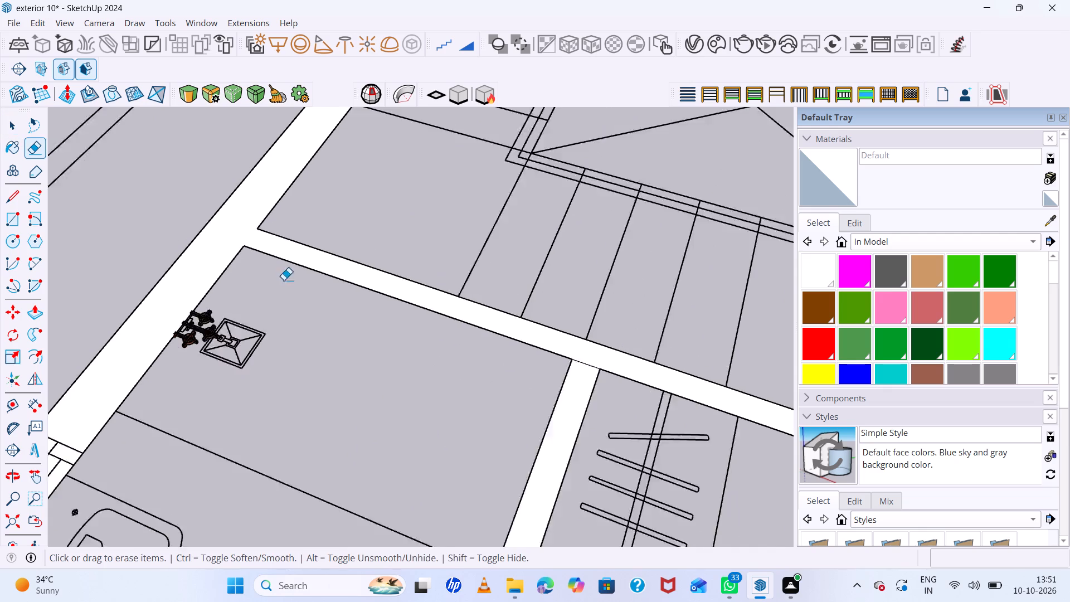
scroll(284, 280, down, 18)
scroll(289, 287, down, 6)
scroll(311, 198, up, 8)
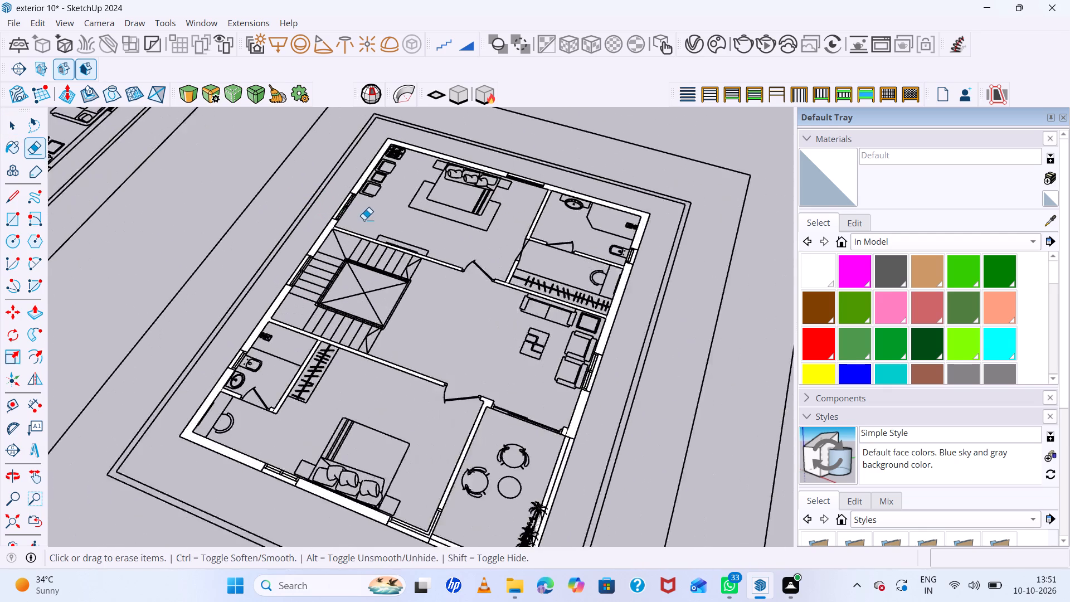
scroll(364, 220, up, 20)
scroll(364, 220, up, 1)
double_click(208, 222)
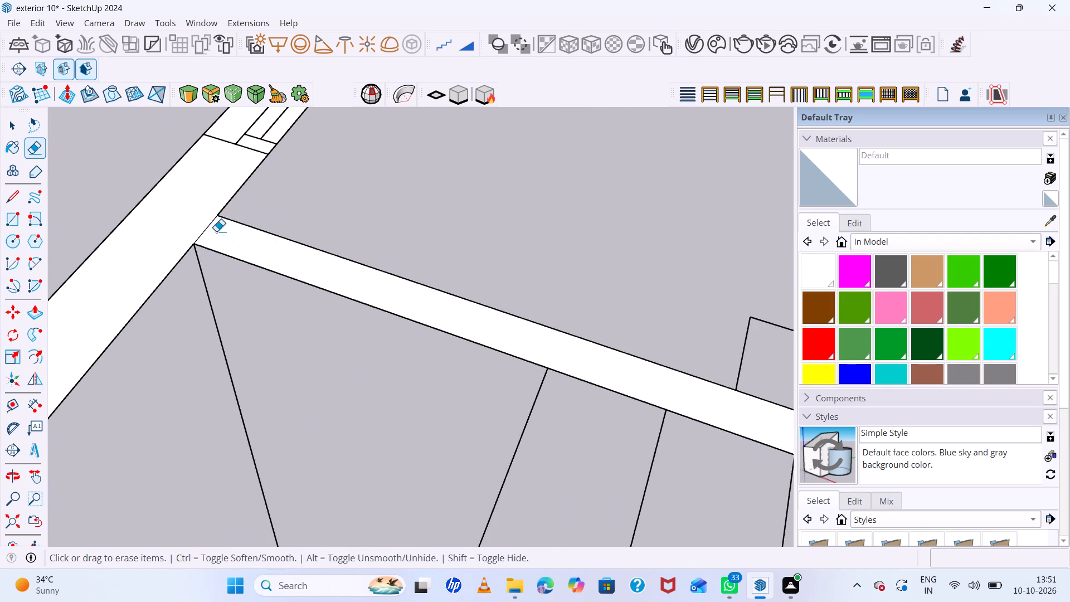
click(210, 227)
scroll(299, 263, down, 19)
scroll(182, 266, down, 8)
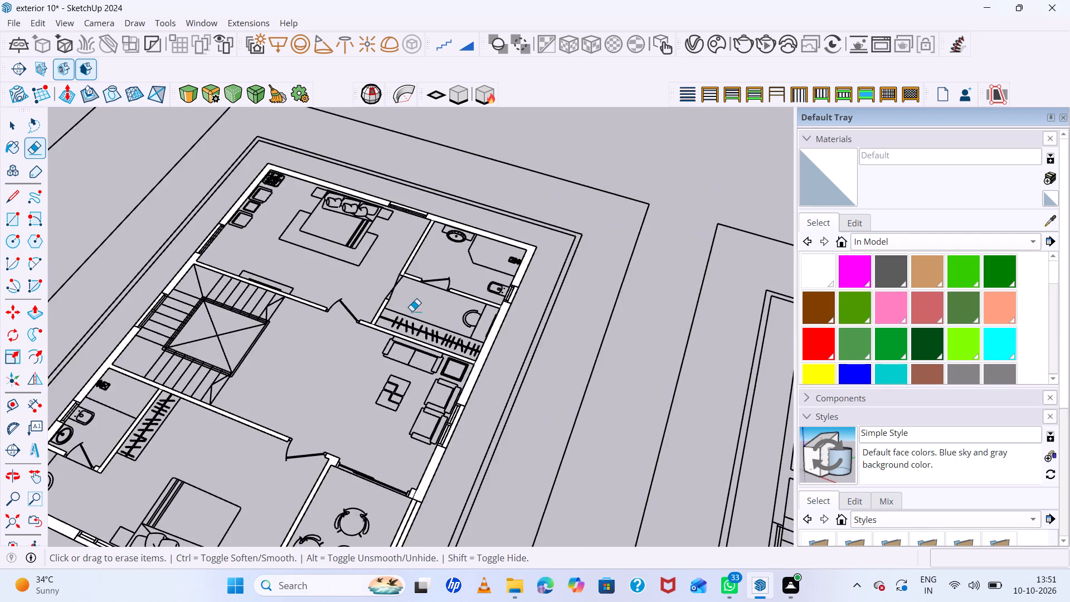
Erase the edge segments where the wardrobe wall, the dressing-bathroom wall and the bedroom-bathroom wall join the outer walls.
scroll(463, 323, up, 8)
scroll(492, 391, up, 7)
click(478, 436)
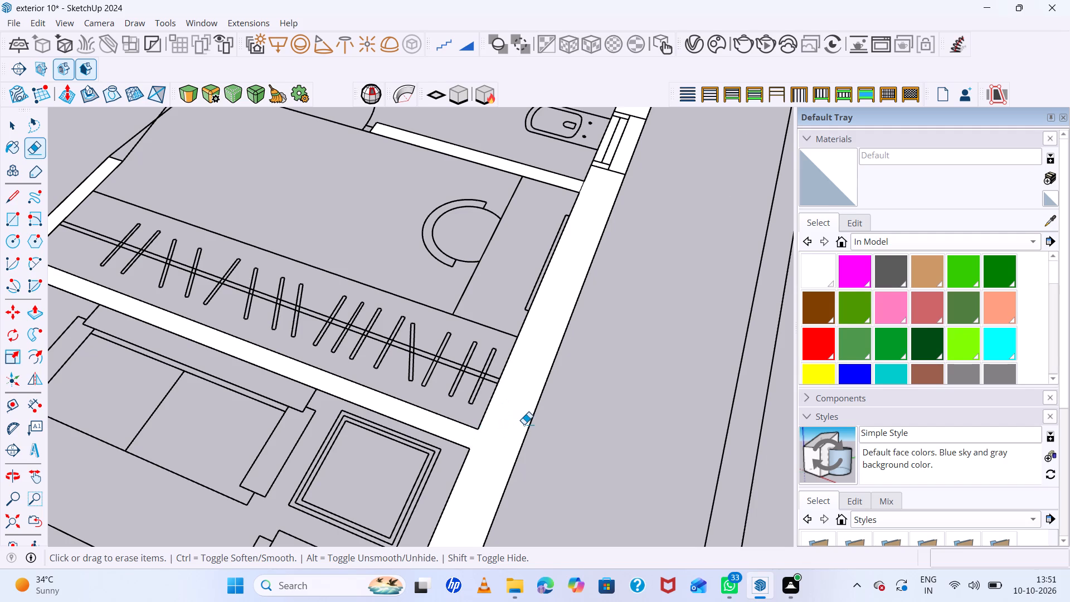
scroll(524, 424, down, 12)
scroll(537, 321, up, 13)
click(562, 361)
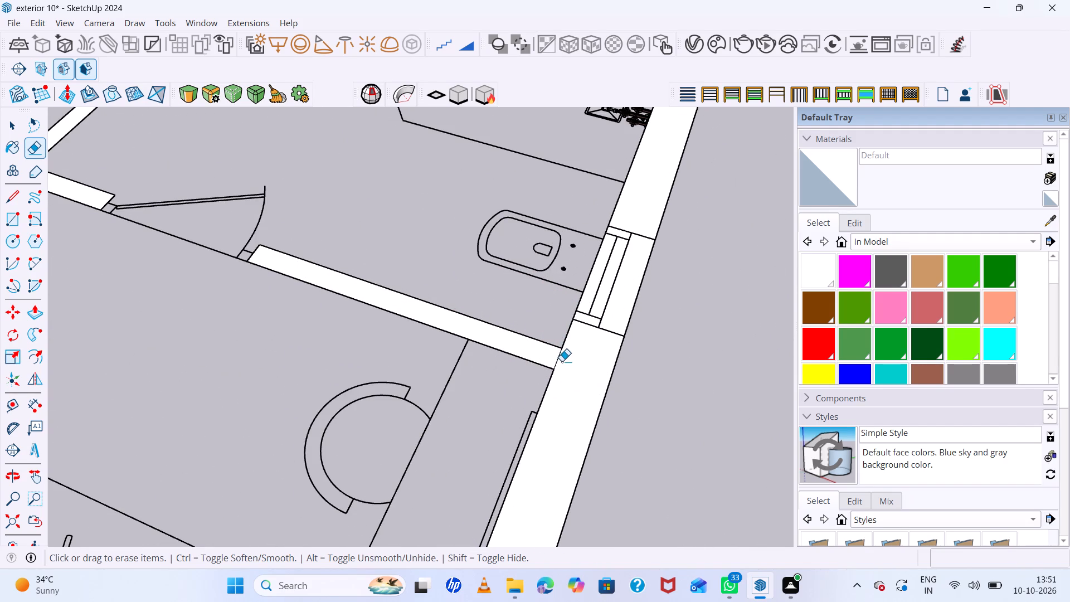
click(558, 354)
scroll(585, 347, down, 15)
scroll(460, 225, up, 7)
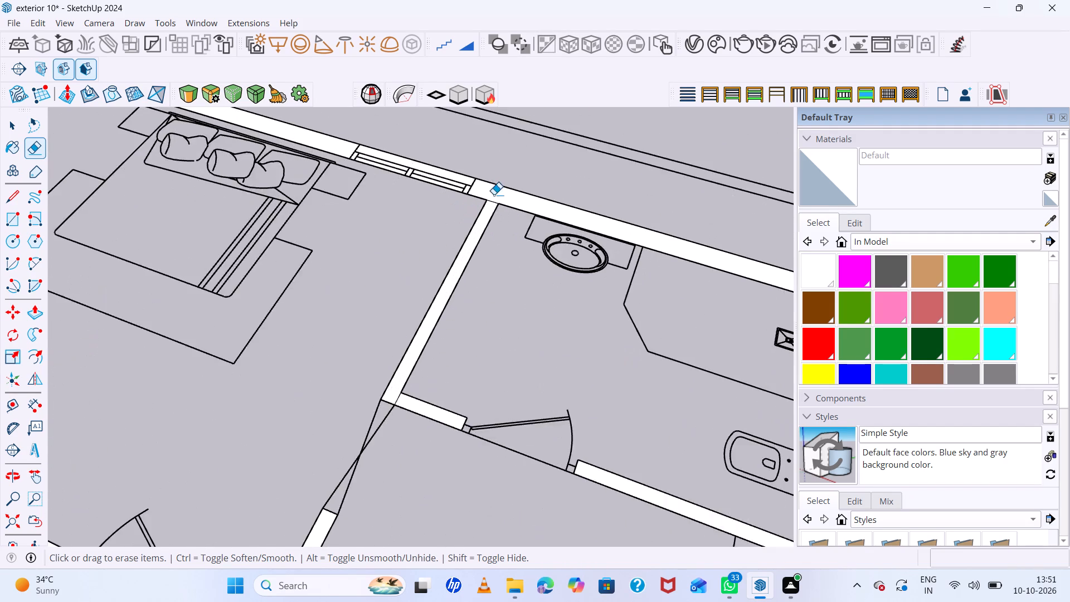
scroll(496, 193, up, 5)
click(493, 208)
click(492, 212)
scroll(468, 233, down, 19)
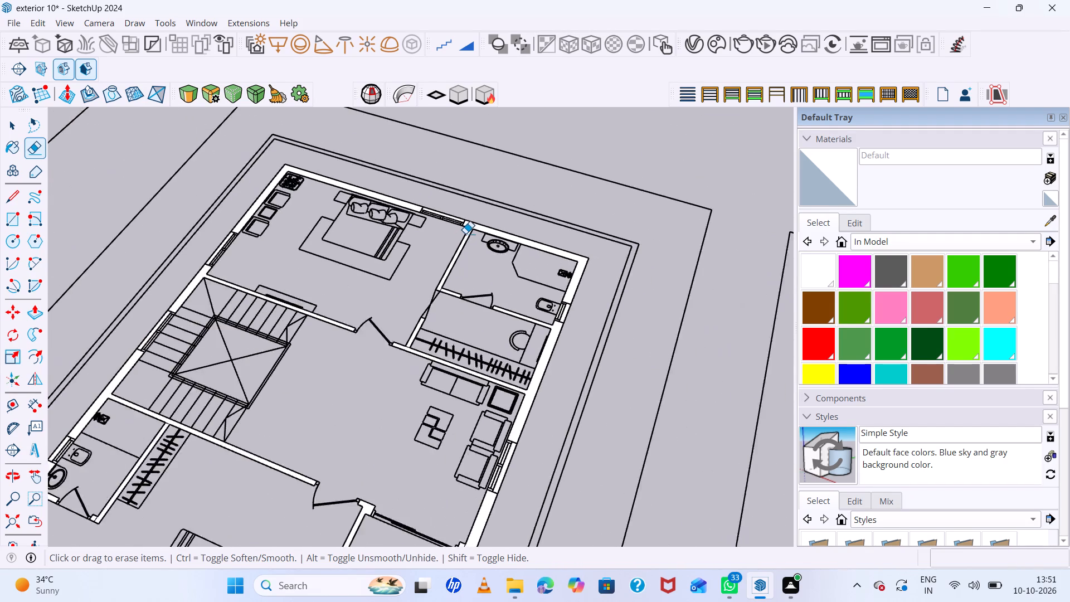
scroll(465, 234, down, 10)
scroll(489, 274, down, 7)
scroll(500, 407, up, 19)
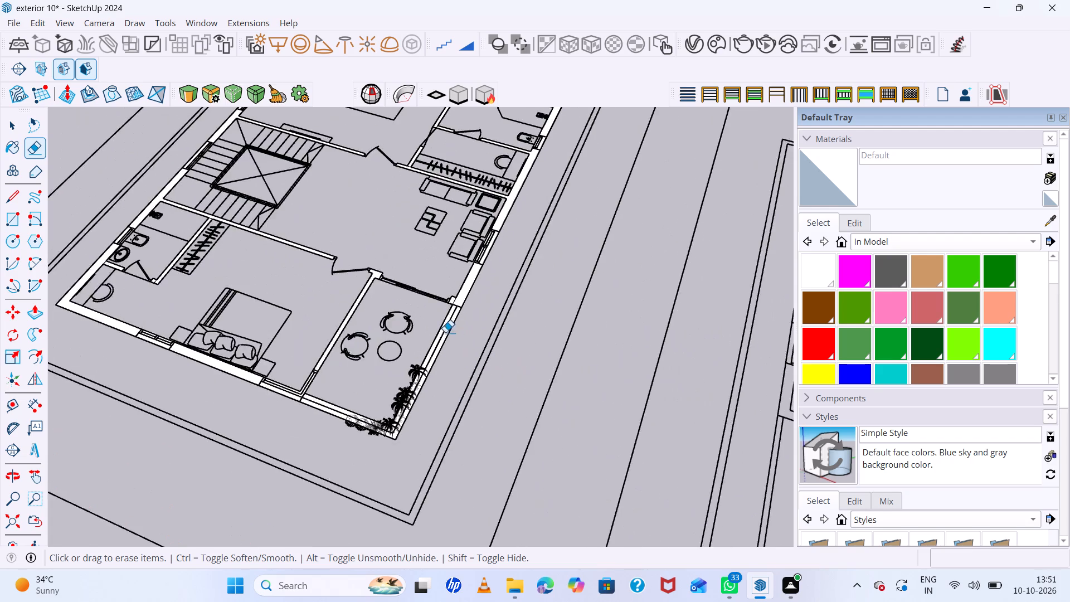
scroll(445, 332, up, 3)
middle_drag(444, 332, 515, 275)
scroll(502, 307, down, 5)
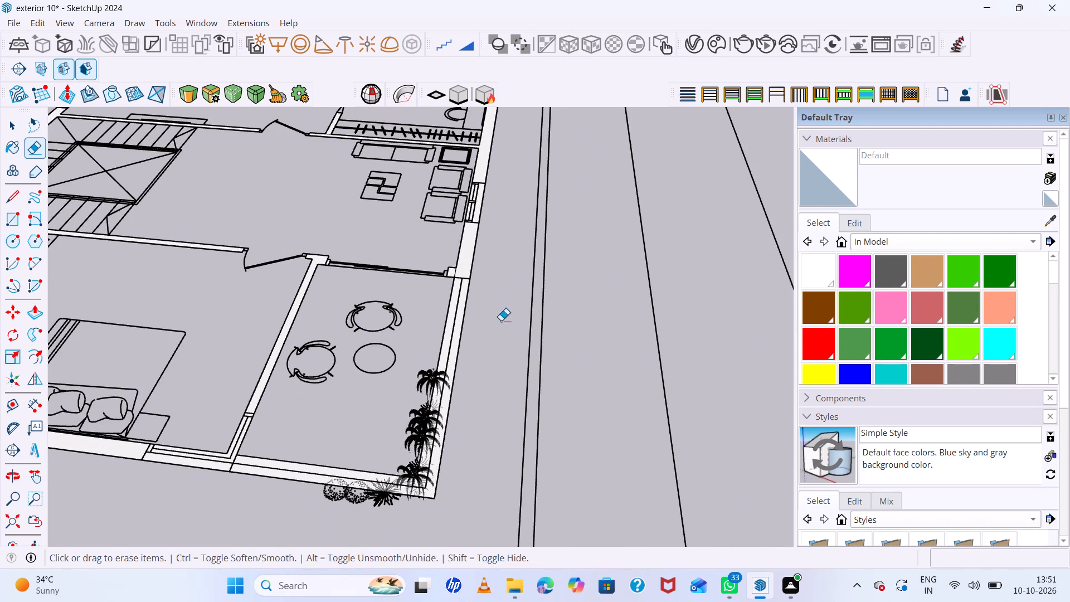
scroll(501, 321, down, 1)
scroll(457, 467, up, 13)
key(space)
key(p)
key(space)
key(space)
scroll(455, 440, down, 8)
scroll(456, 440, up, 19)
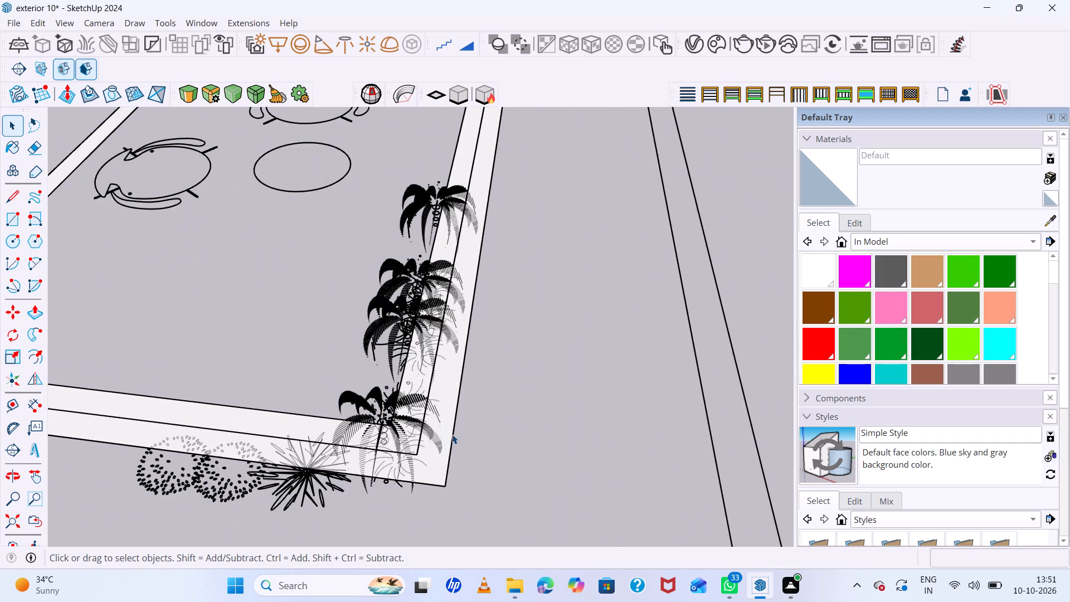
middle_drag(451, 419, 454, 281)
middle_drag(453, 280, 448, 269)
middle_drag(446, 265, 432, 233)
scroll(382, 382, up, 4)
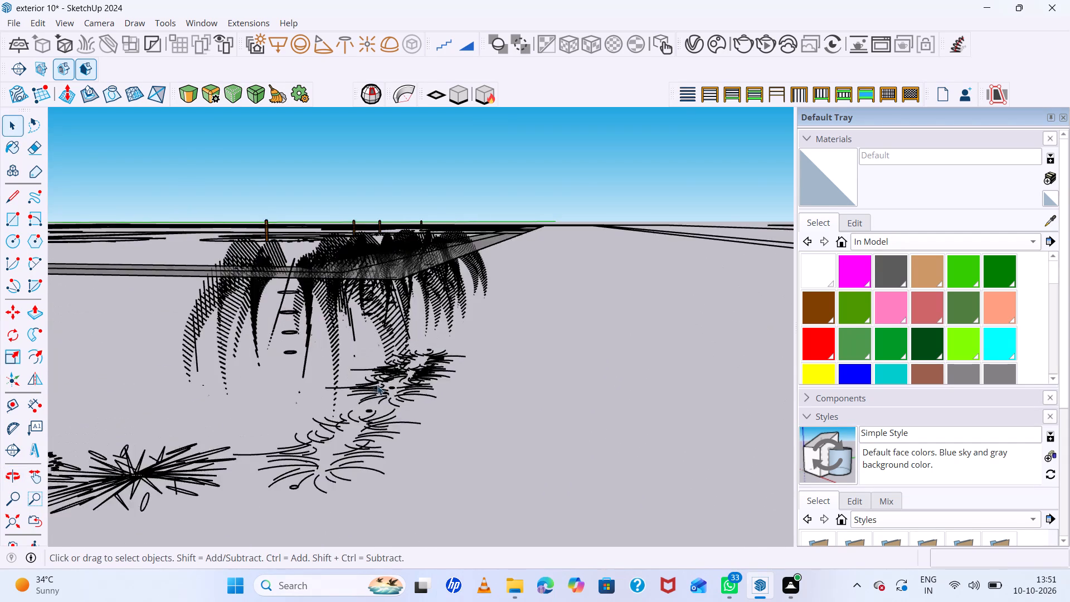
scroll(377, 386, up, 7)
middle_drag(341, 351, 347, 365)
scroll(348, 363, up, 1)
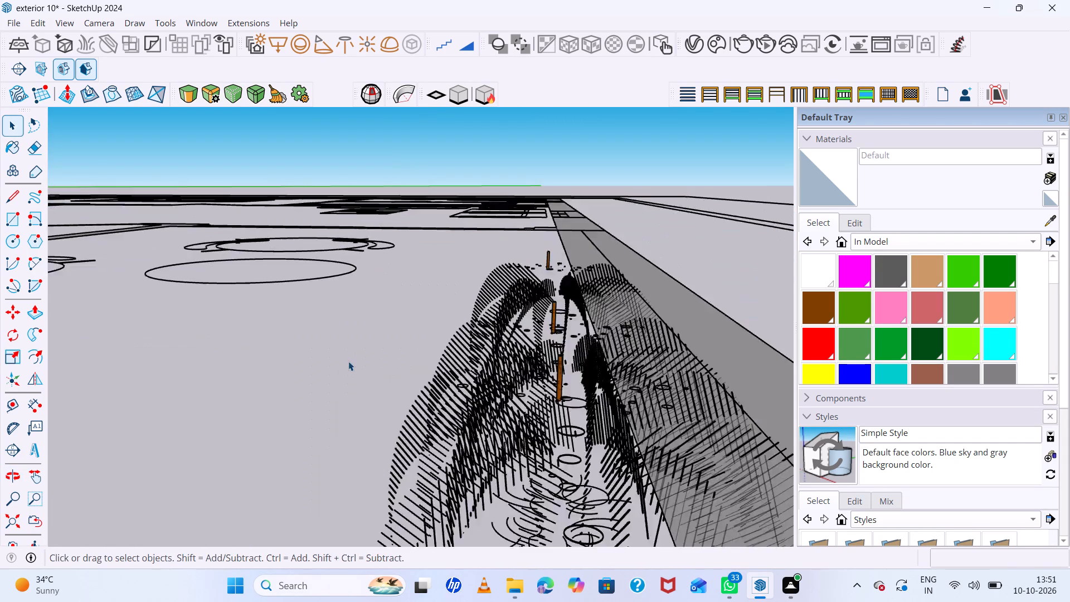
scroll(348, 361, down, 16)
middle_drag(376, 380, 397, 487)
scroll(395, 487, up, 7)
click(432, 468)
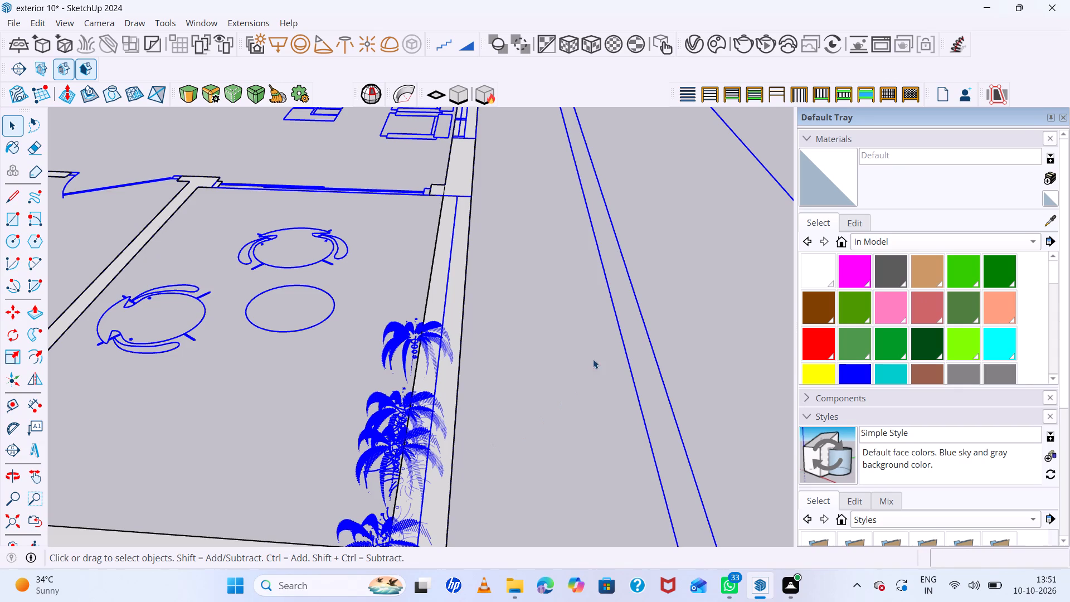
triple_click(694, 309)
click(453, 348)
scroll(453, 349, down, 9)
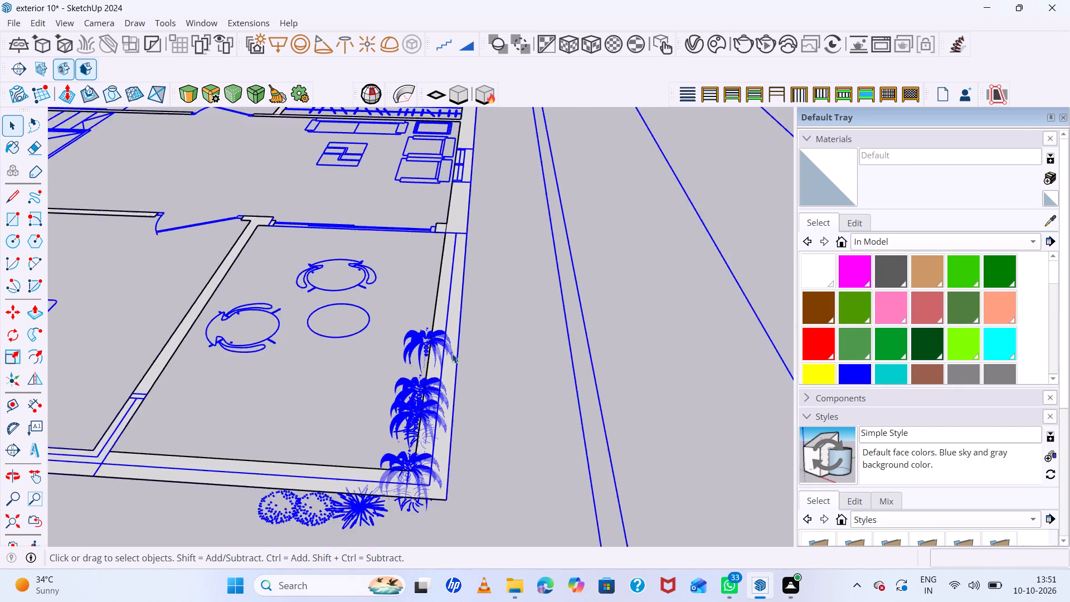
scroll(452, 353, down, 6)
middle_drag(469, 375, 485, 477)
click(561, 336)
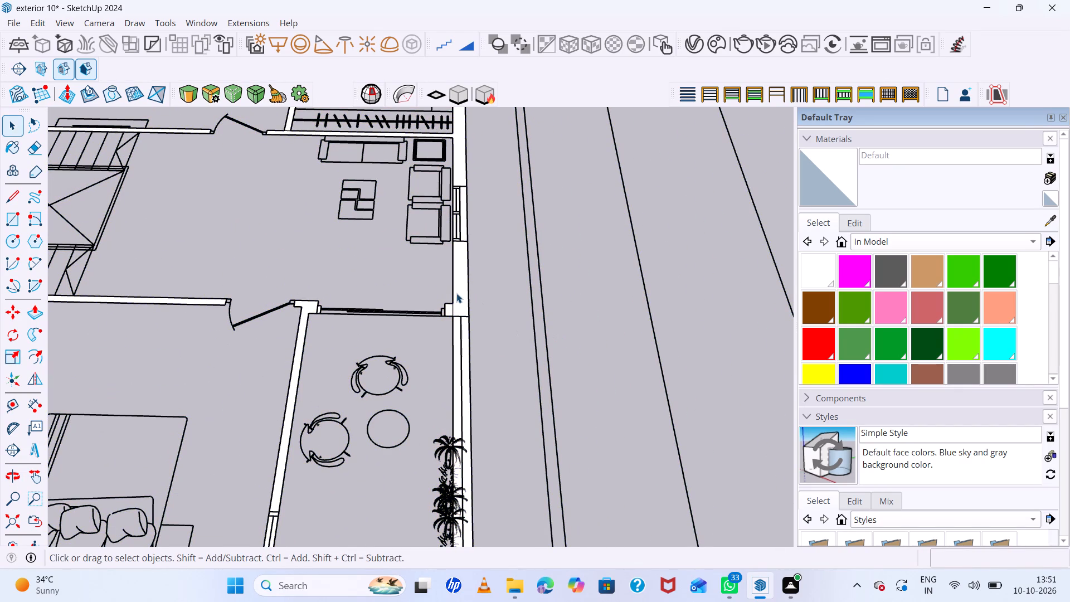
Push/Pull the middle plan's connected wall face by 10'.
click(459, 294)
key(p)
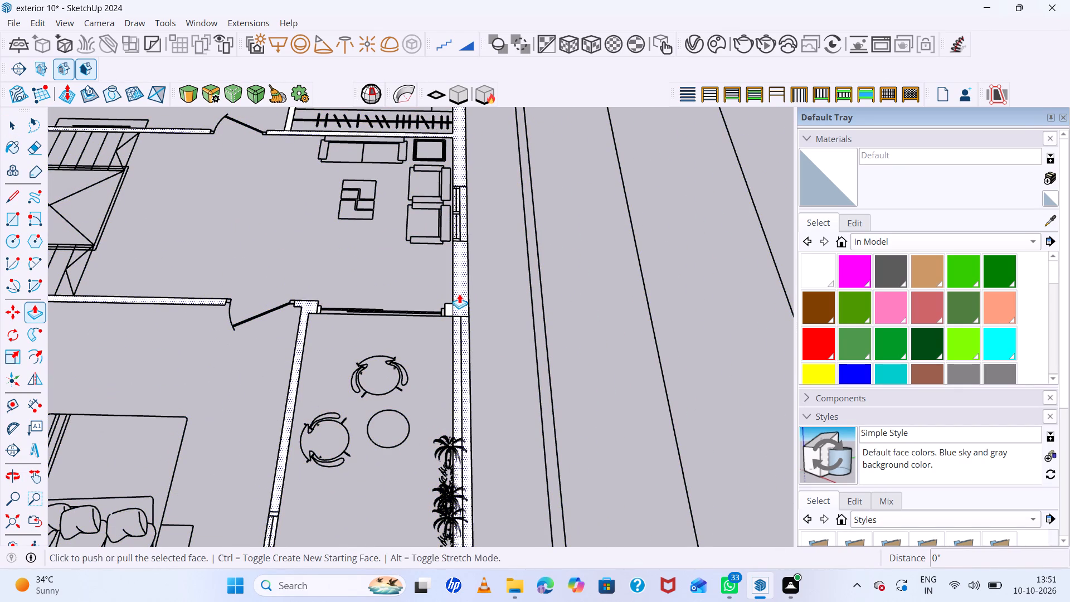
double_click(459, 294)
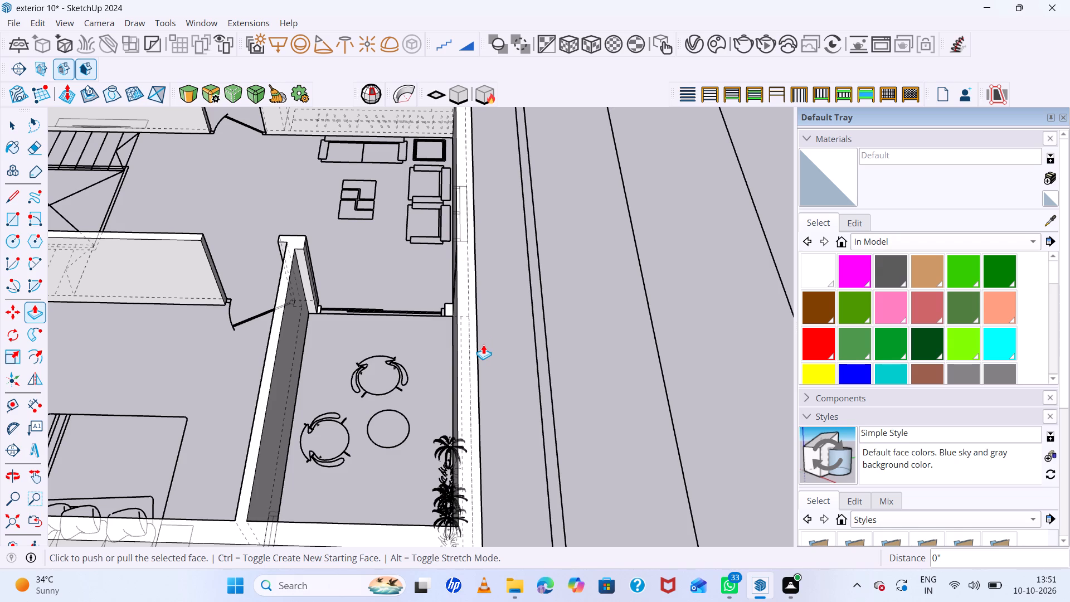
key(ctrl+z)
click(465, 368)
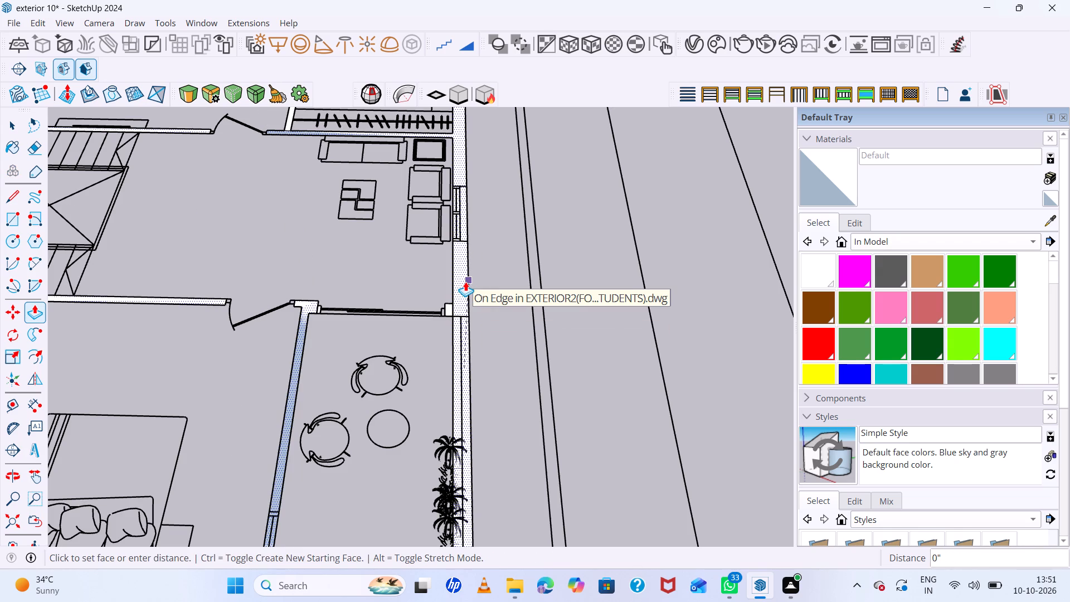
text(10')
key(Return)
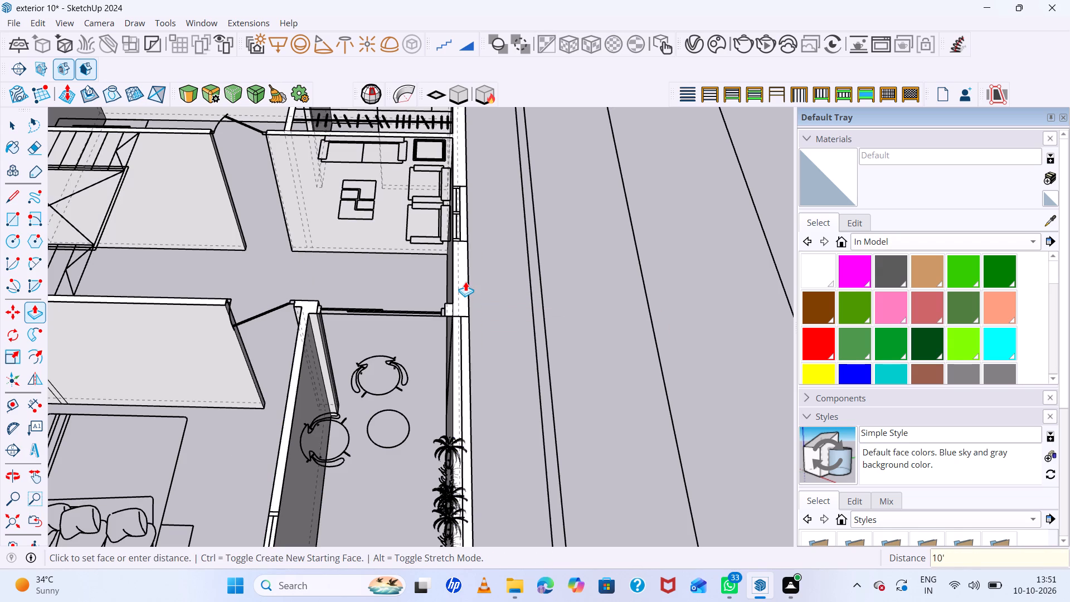
Examine the extruded walls from above and from a low angle, checking their direction relative to the floor plan.
scroll(487, 382, down, 13)
middle_drag(496, 415, 491, 380)
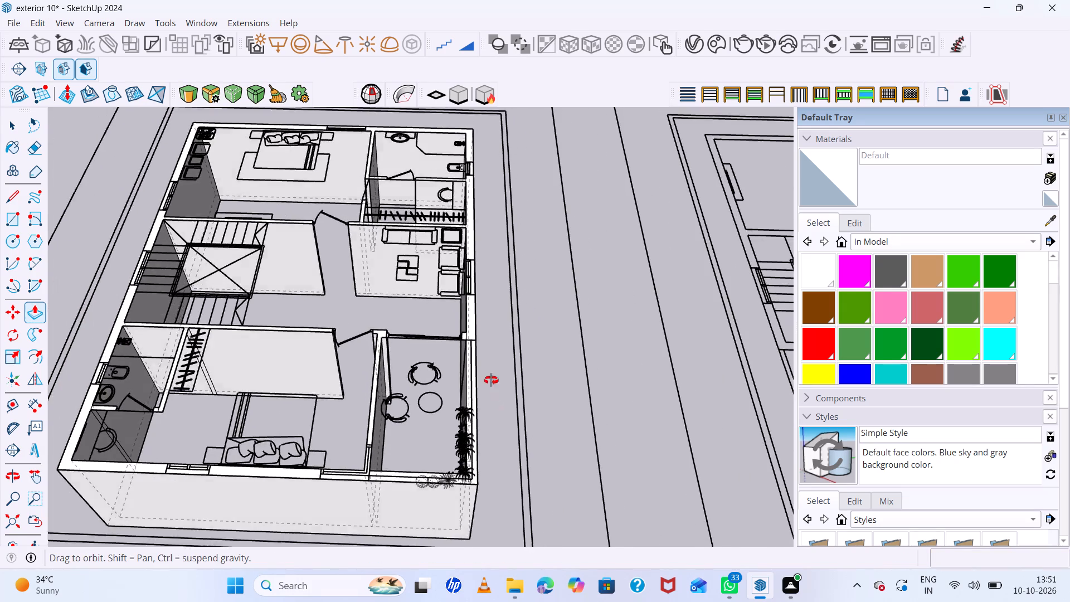
middle_drag(491, 380, 495, 318)
scroll(412, 444, up, 5)
key(space)
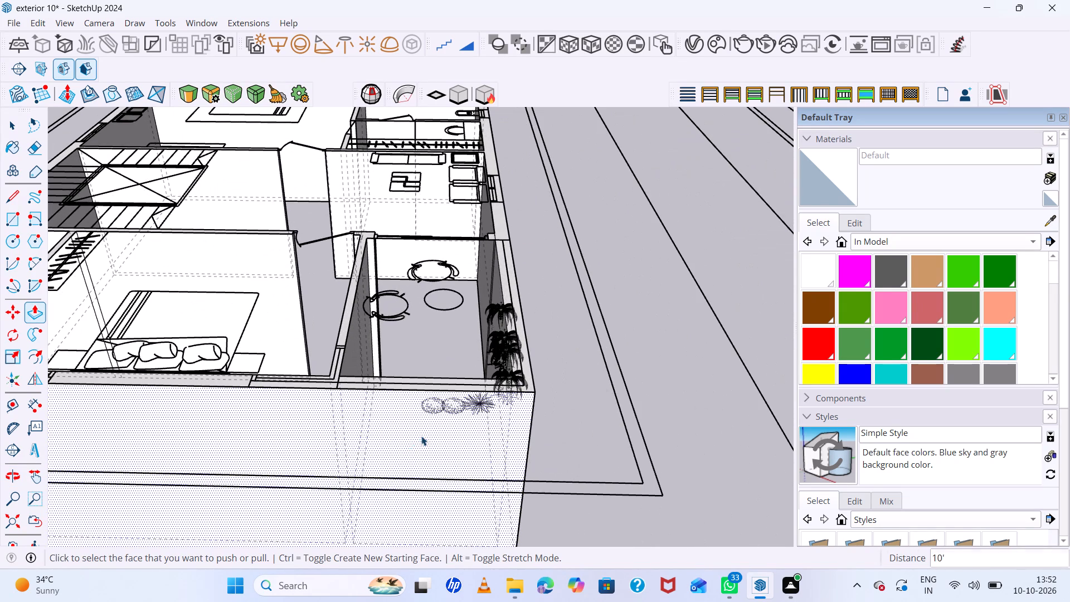
middle_drag(289, 377, 412, 554)
scroll(429, 475, down, 11)
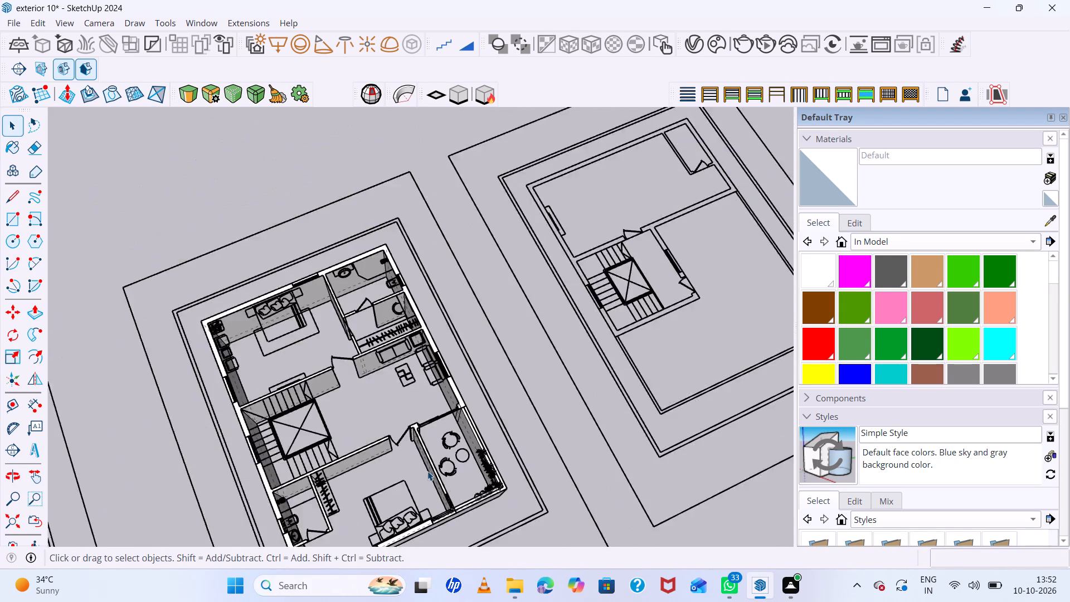
scroll(427, 471, down, 2)
middle_drag(460, 480, 386, 266)
middle_click(386, 266)
scroll(440, 415, up, 6)
middle_drag(423, 377, 411, 329)
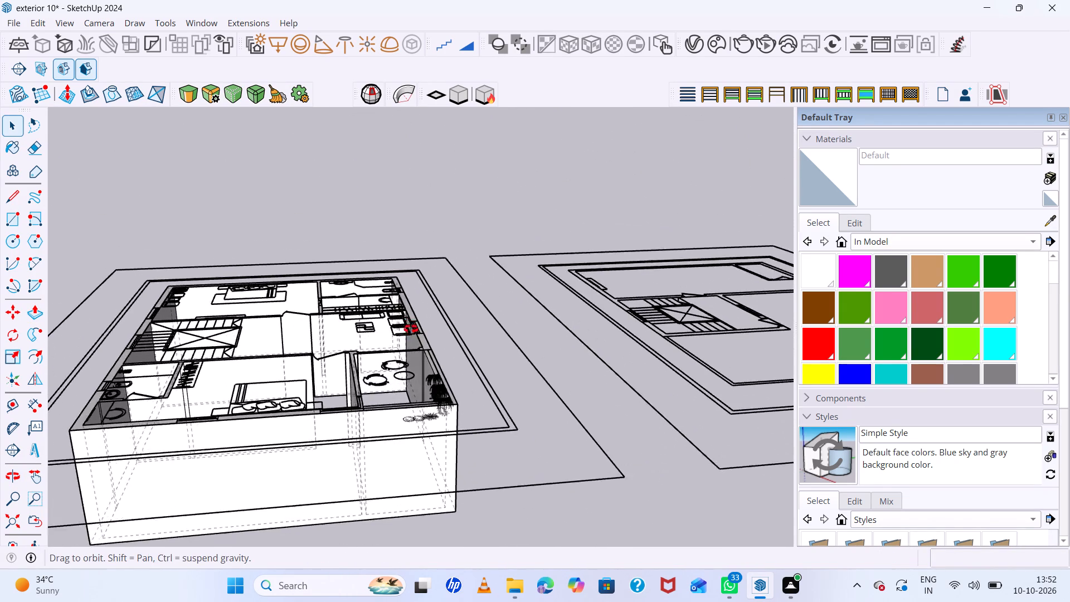
middle_drag(411, 329, 405, 307)
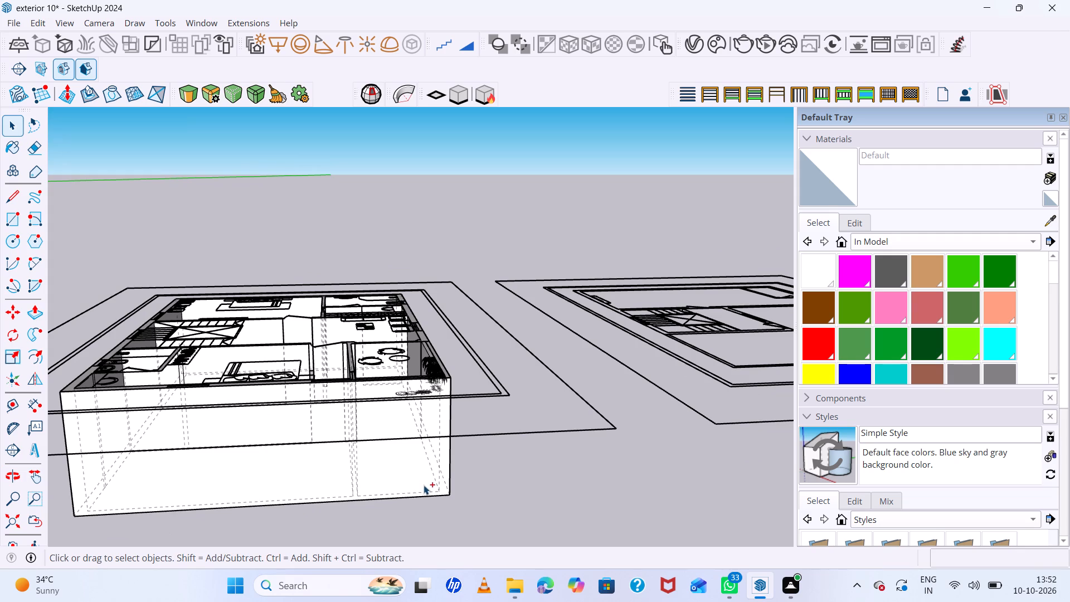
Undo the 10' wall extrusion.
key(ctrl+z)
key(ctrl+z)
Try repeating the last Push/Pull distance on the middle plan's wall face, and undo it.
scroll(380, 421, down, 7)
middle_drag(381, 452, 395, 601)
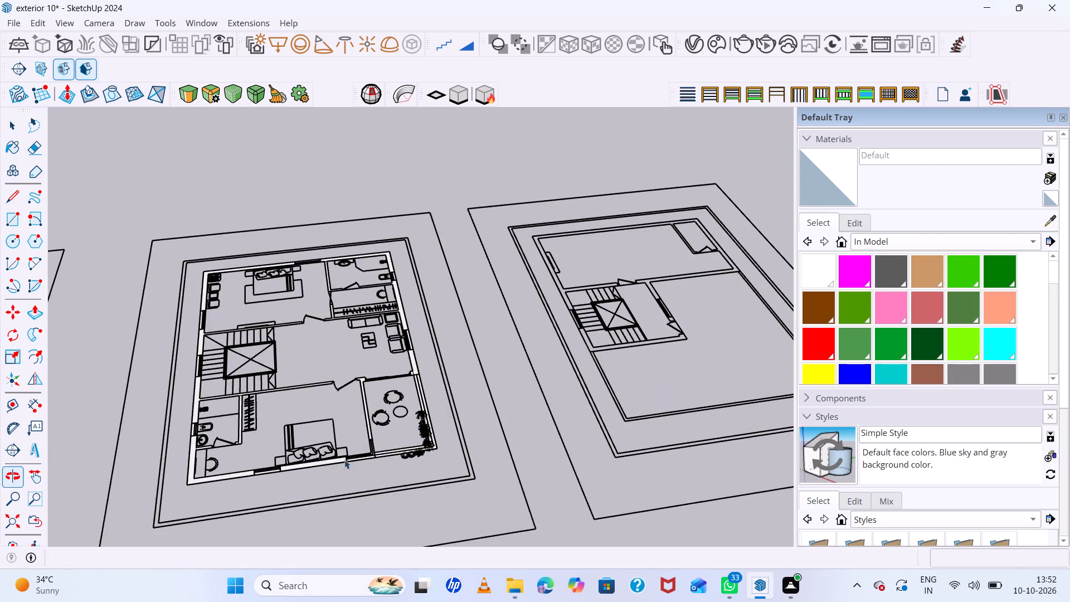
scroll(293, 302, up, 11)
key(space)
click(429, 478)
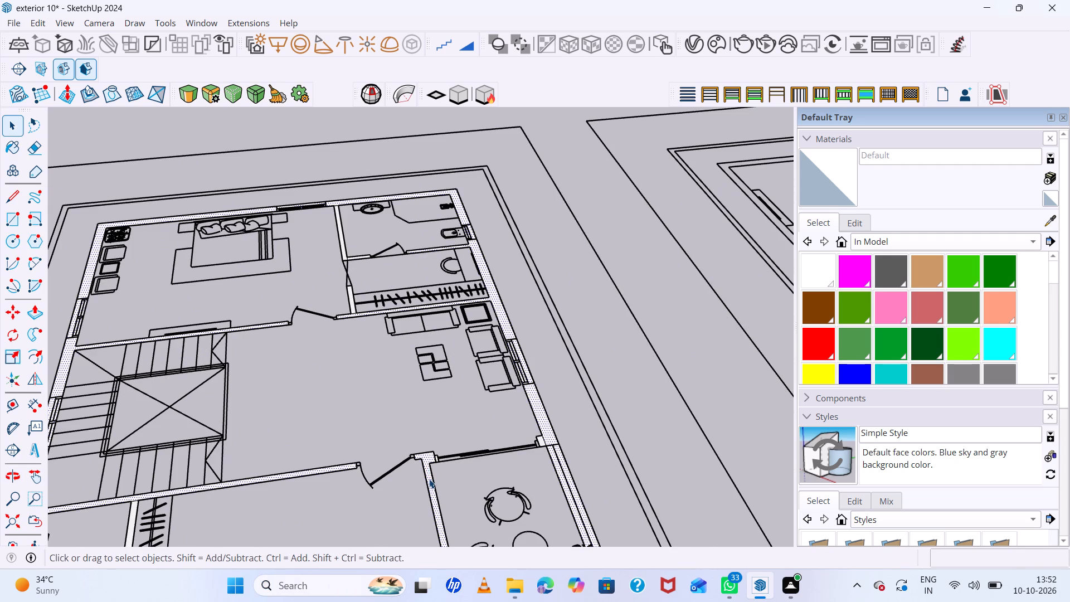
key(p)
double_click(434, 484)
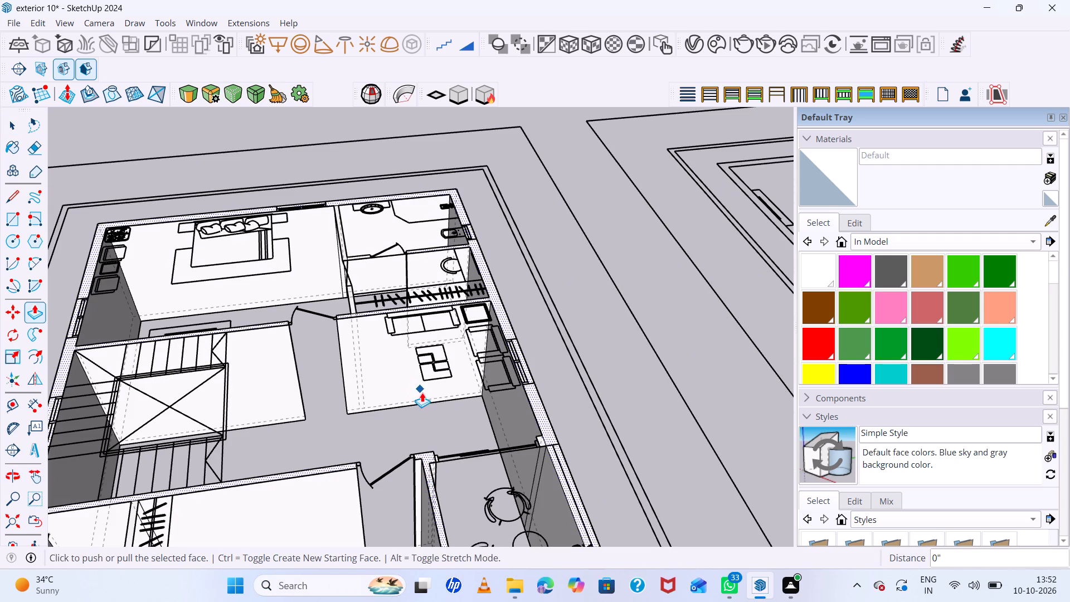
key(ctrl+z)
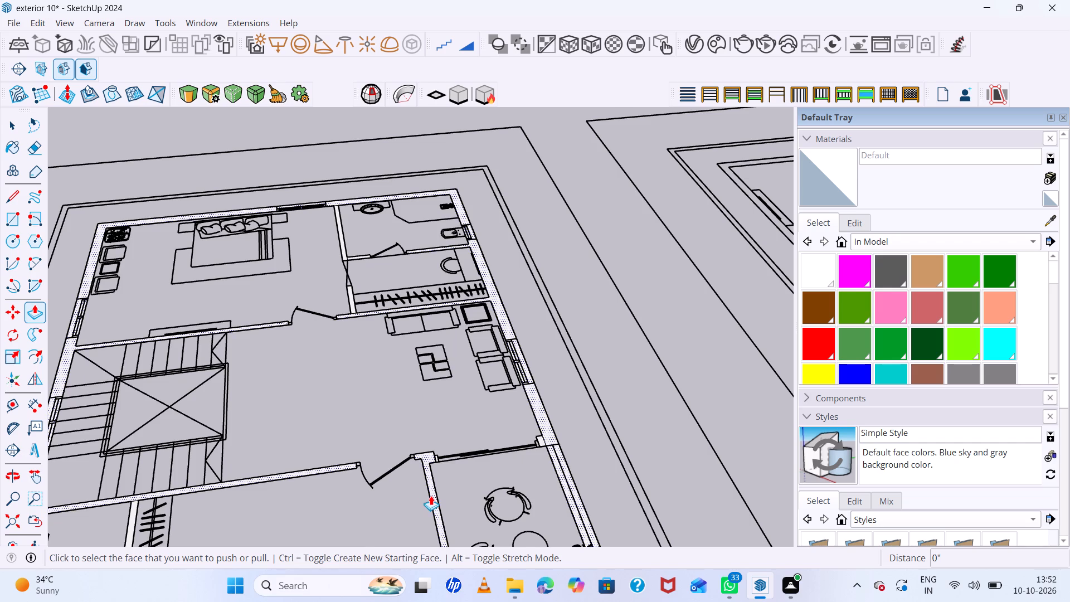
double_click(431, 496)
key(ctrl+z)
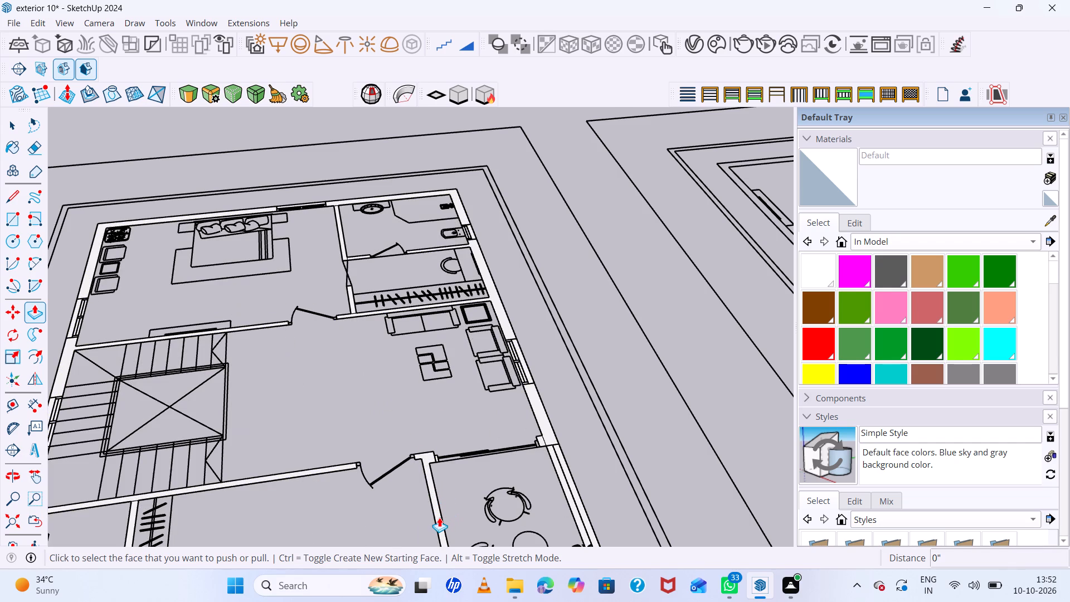
Push/Pull the middle plan's connected wall face up by 10'.
click(439, 517)
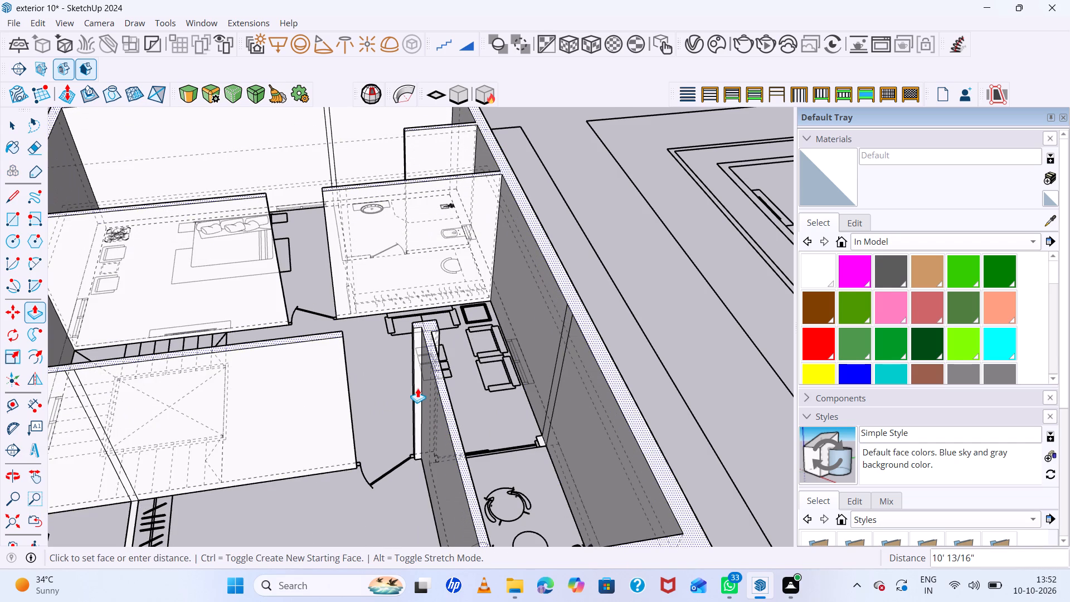
text(10)
key(apostrophe)
key(Return)
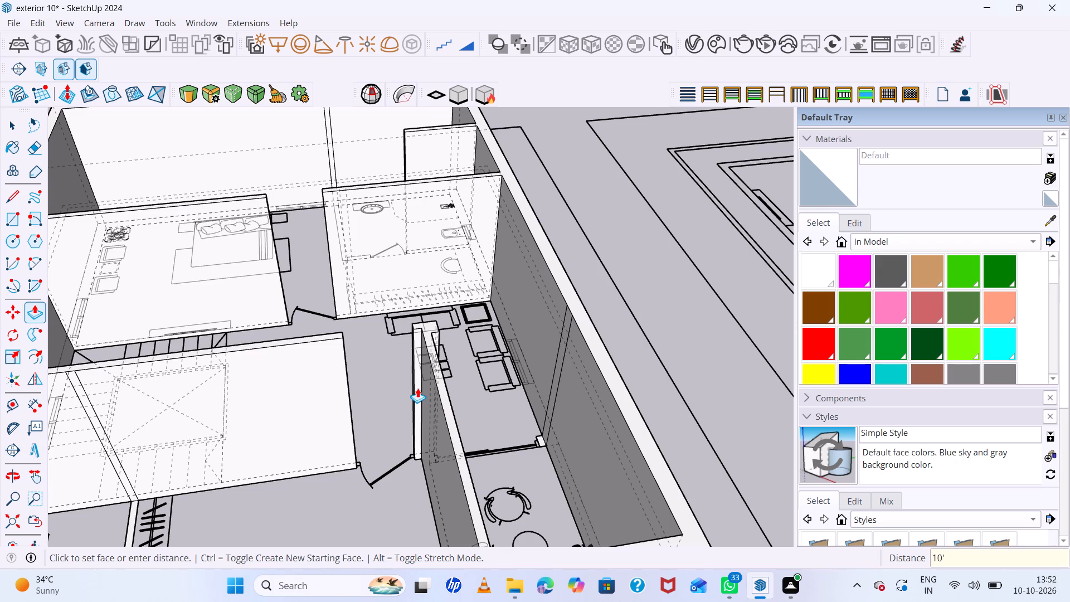
key(Return)
Examine the extruded walls from above and from a low angle, focusing on the balcony corner with the plants.
scroll(414, 395, up, 1)
scroll(414, 385, down, 14)
scroll(404, 433, down, 6)
key(space)
click(521, 426)
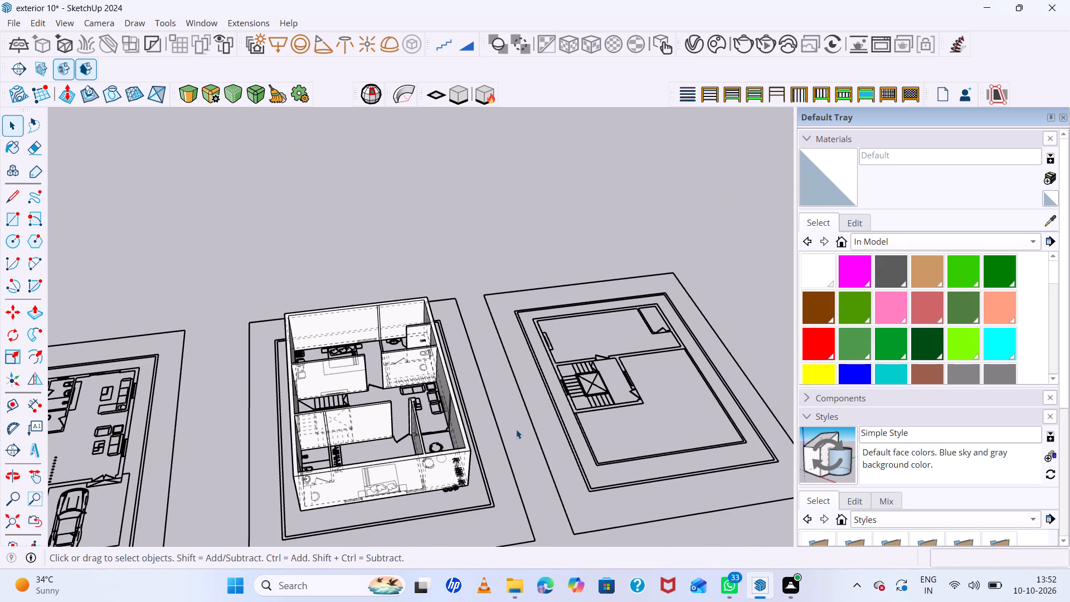
triple_click(408, 478)
double_click(408, 478)
scroll(453, 483, up, 12)
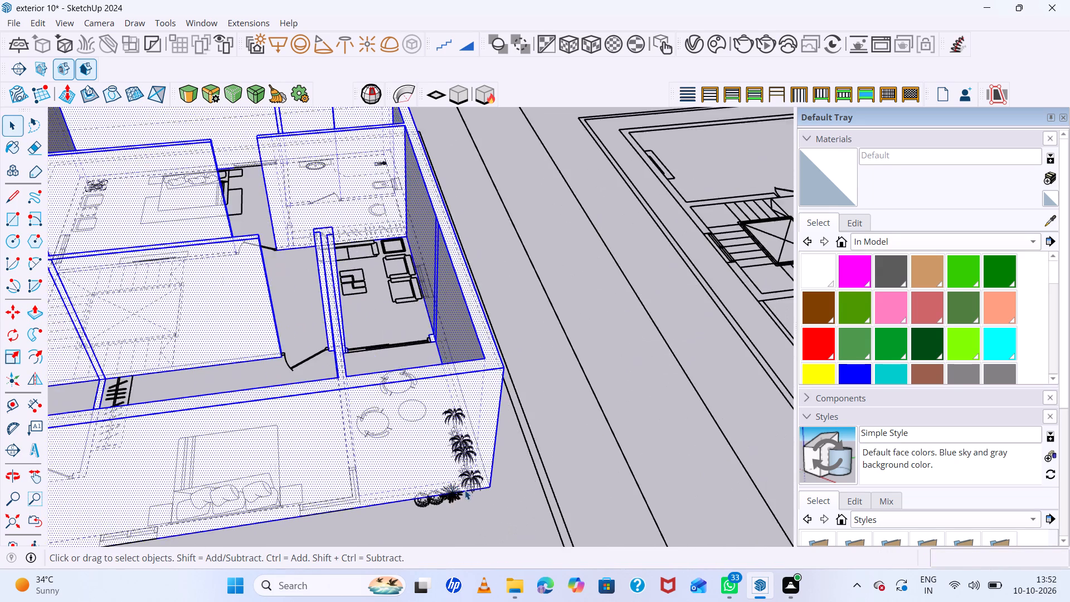
scroll(465, 490, up, 20)
scroll(465, 490, up, 1)
middle_drag(470, 498, 426, 326)
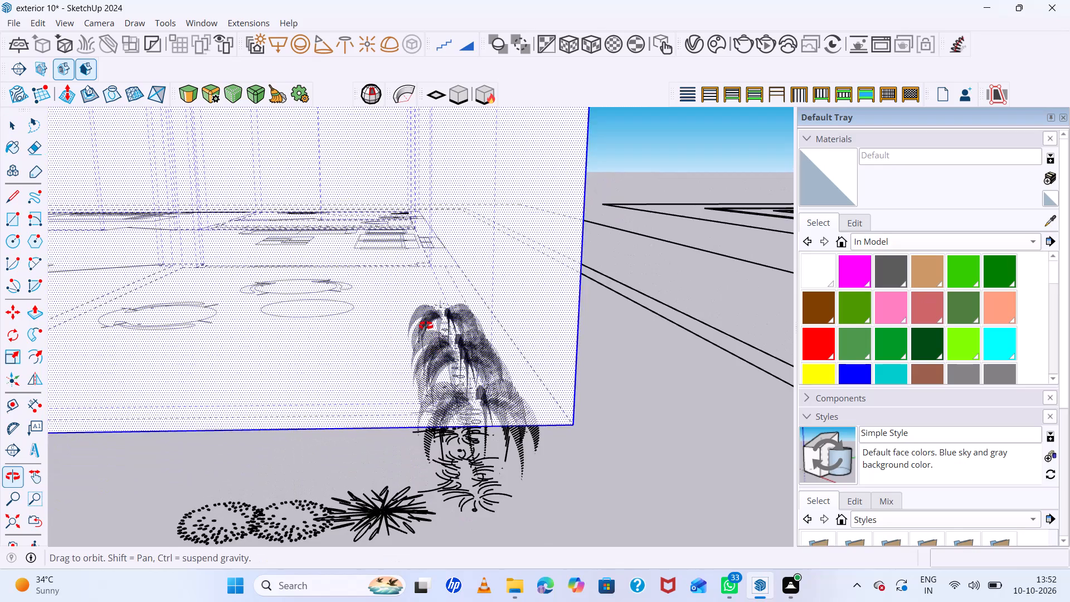
middle_drag(426, 326, 414, 286)
scroll(403, 349, down, 7)
middle_drag(456, 410, 430, 359)
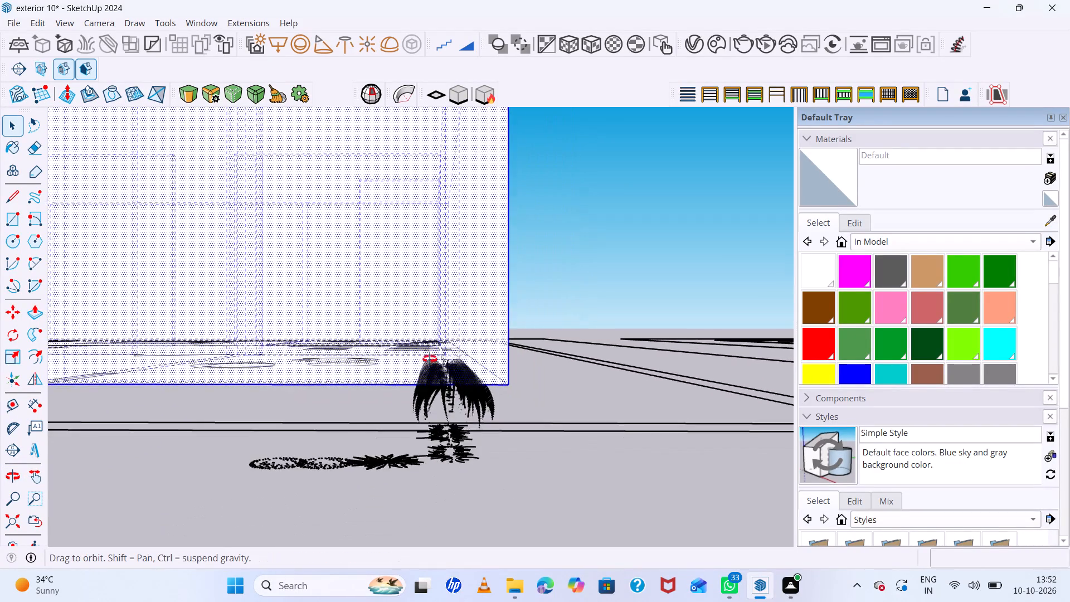
middle_drag(430, 359, 394, 361)
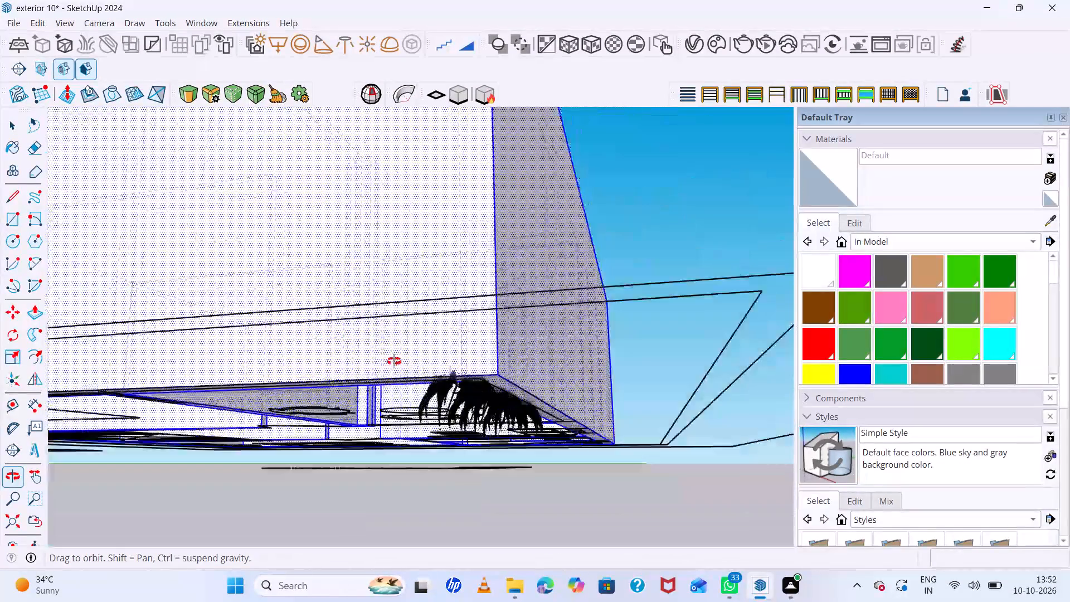
middle_drag(394, 361, 519, 565)
scroll(451, 422, down, 9)
scroll(451, 430, down, 17)
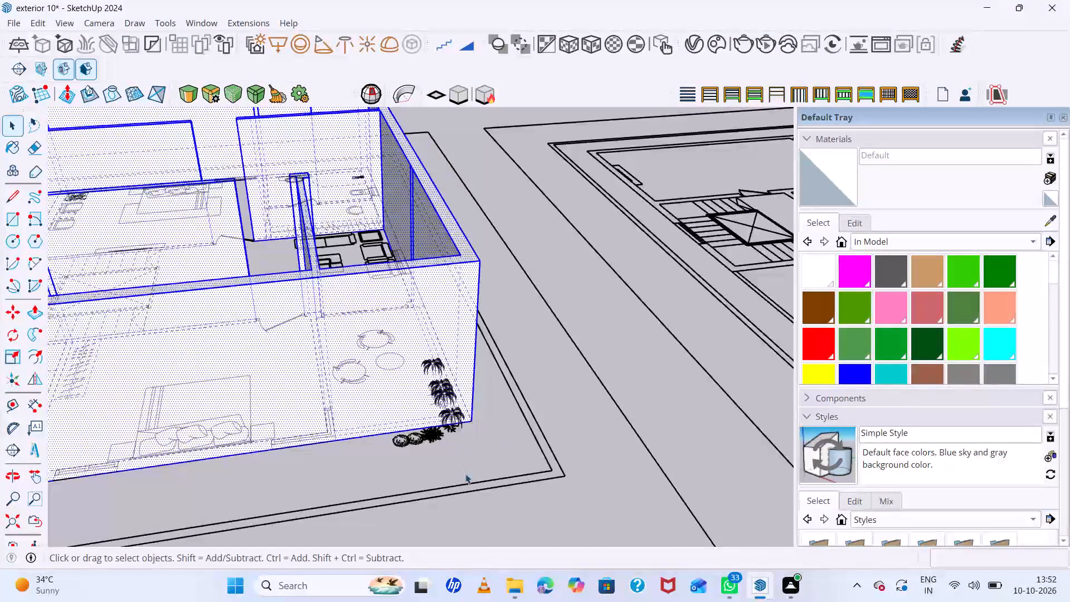
middle_drag(350, 305, 435, 576)
scroll(473, 440, up, 15)
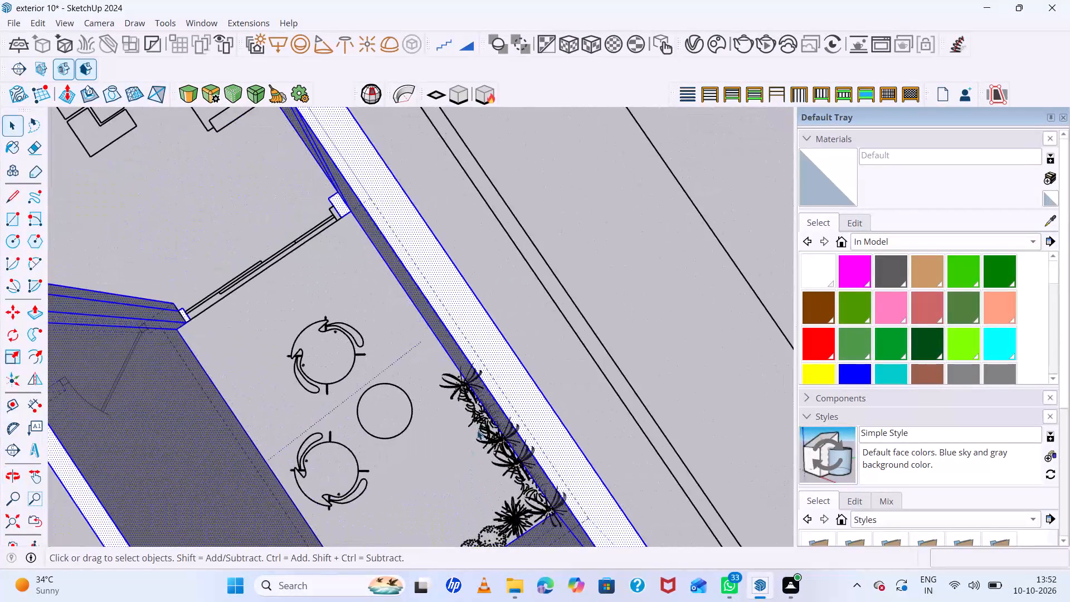
scroll(477, 430, up, 5)
middle_drag(481, 427, 510, 319)
middle_drag(507, 317, 328, 305)
scroll(324, 353, down, 15)
scroll(368, 399, up, 5)
scroll(368, 401, down, 8)
scroll(408, 436, down, 13)
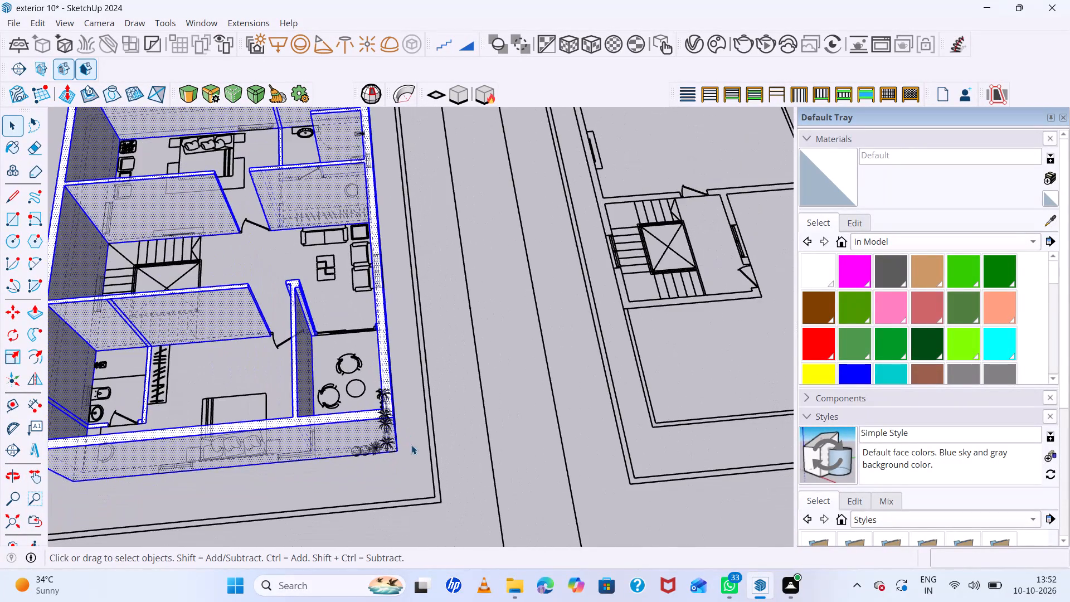
scroll(403, 436, down, 8)
scroll(400, 432, up, 3)
middle_drag(400, 430, 383, 345)
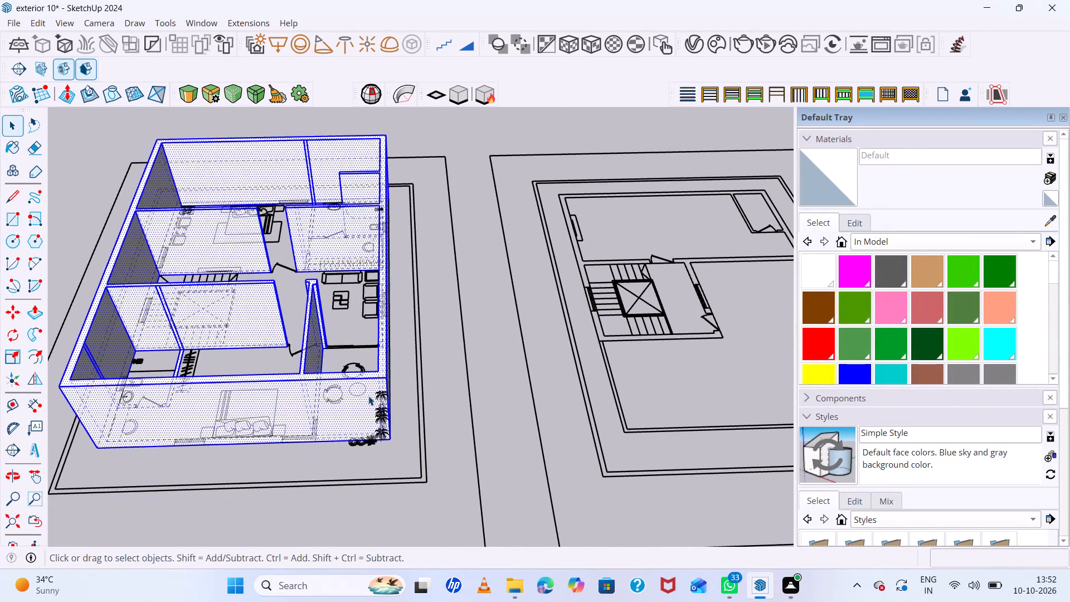
Select all the connected wall geometry of the middle plan and make it a group.
triple_click(368, 396)
double_click(368, 396)
right_click(368, 396)
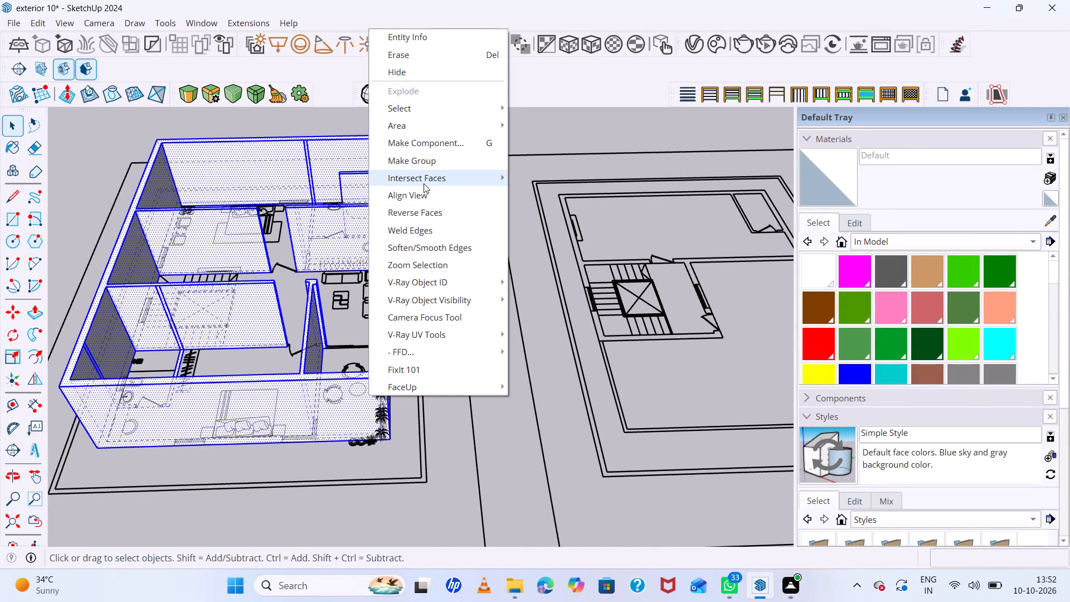
click(428, 163)
Examine the window positions along the bedroom's outer wall and around the balcony corner.
scroll(321, 380, up, 13)
middle_drag(305, 459, 322, 502)
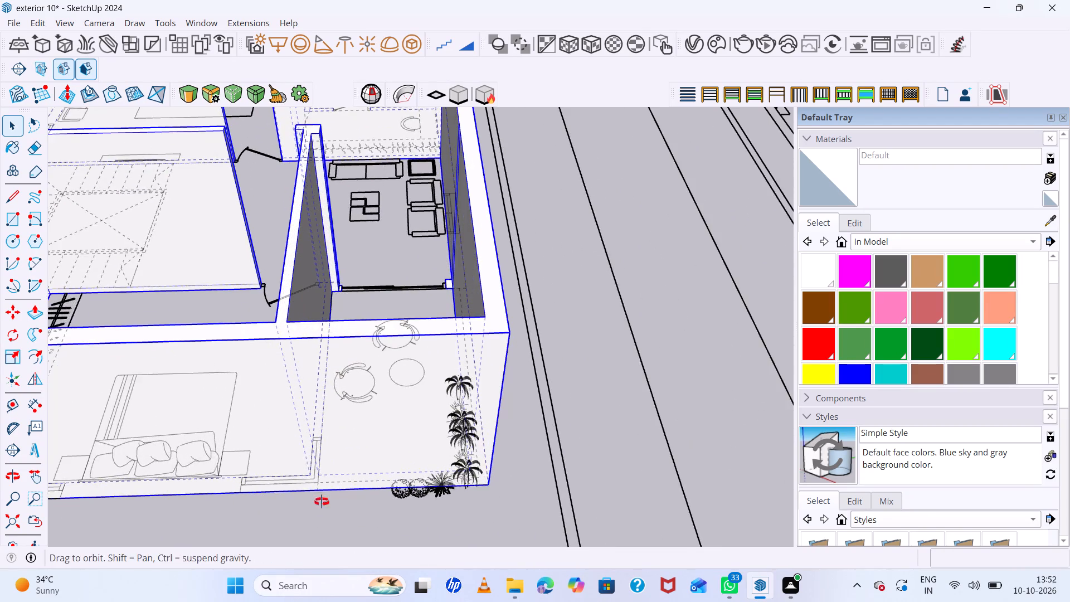
middle_drag(322, 502, 323, 506)
scroll(315, 489, up, 20)
scroll(315, 489, up, 7)
scroll(365, 457, down, 6)
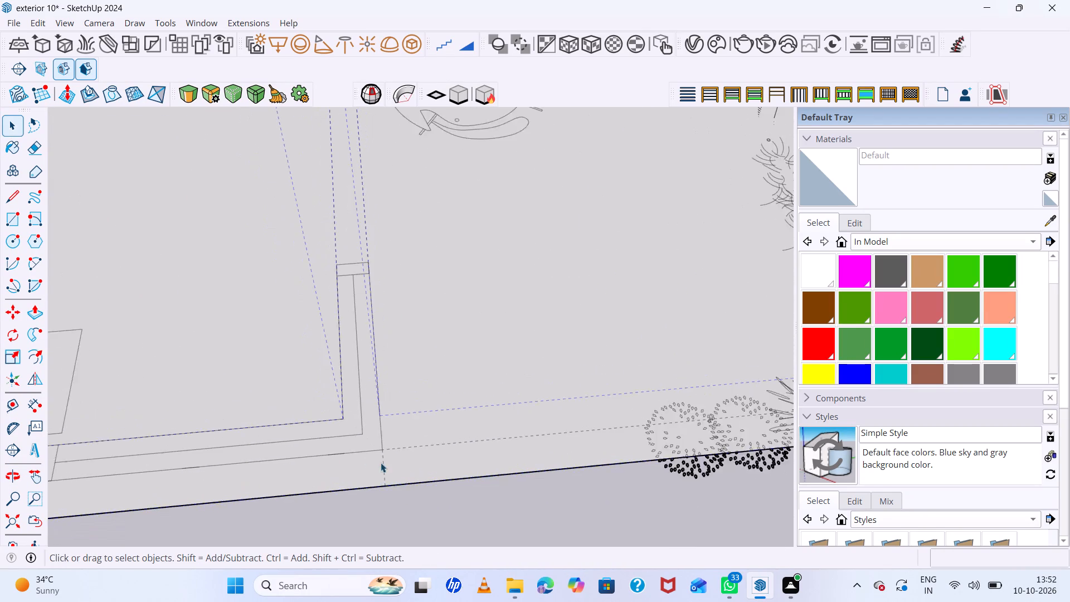
scroll(381, 463, down, 9)
scroll(197, 469, up, 6)
scroll(197, 470, down, 7)
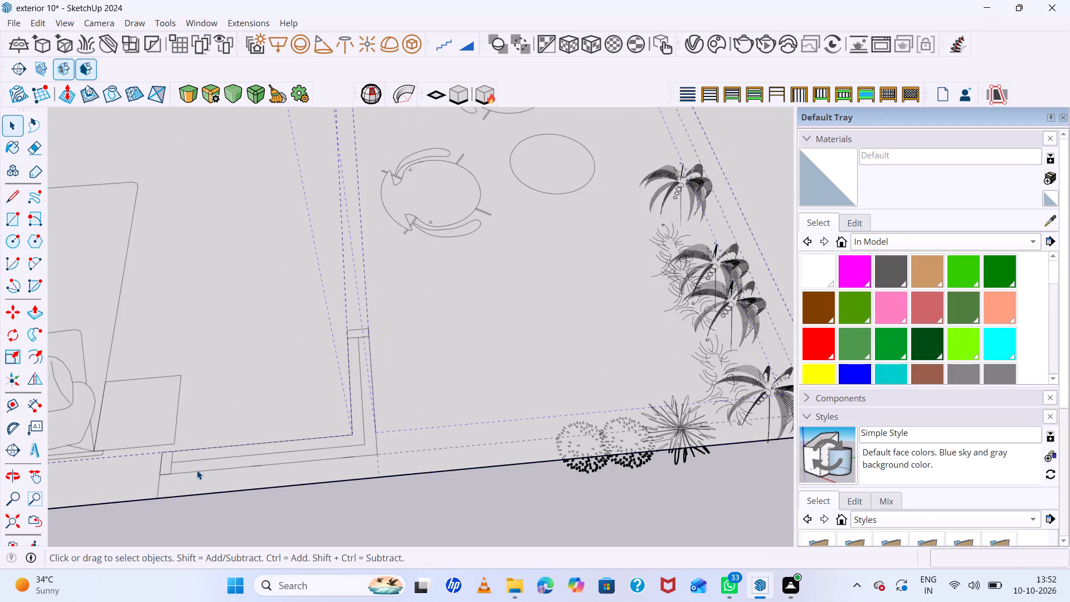
scroll(197, 470, down, 7)
middle_drag(337, 498, 439, 600)
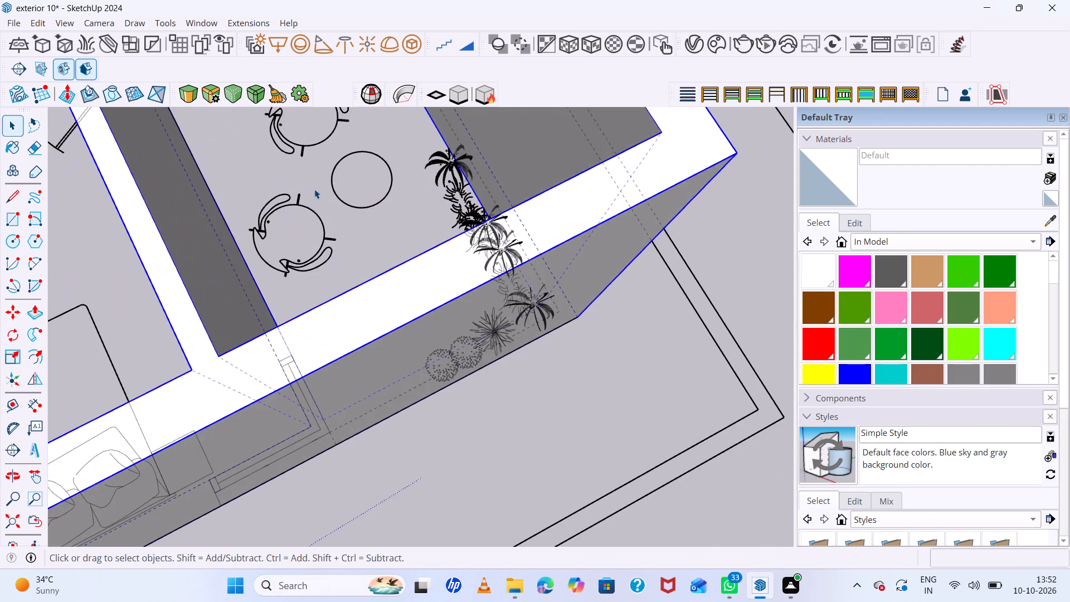
middle_drag(354, 232, 502, 206)
scroll(436, 459, down, 7)
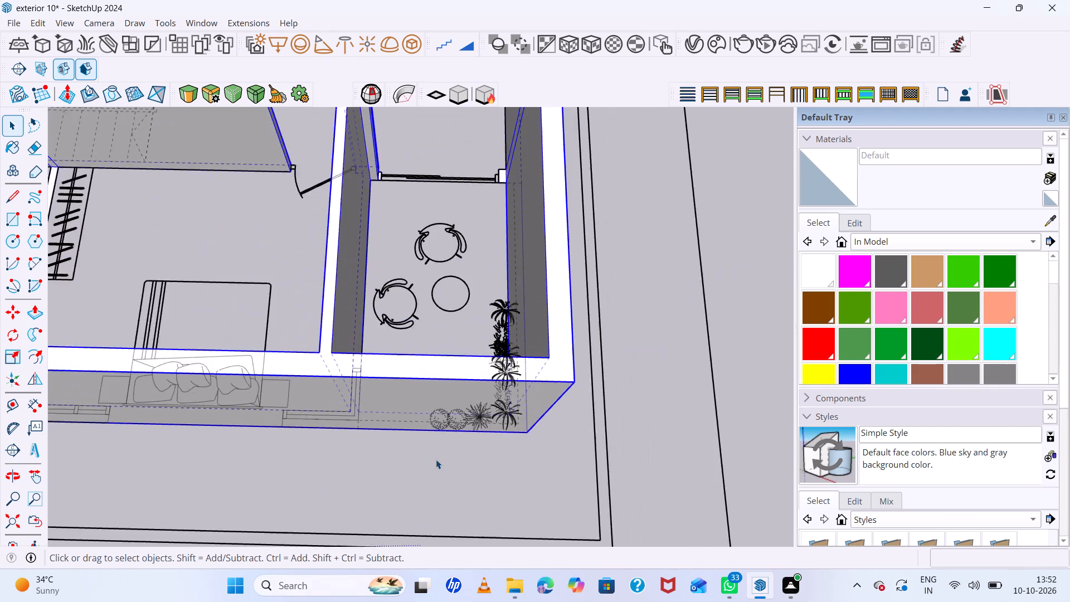
scroll(436, 459, down, 8)
scroll(390, 485, up, 7)
scroll(298, 447, up, 4)
scroll(379, 454, down, 6)
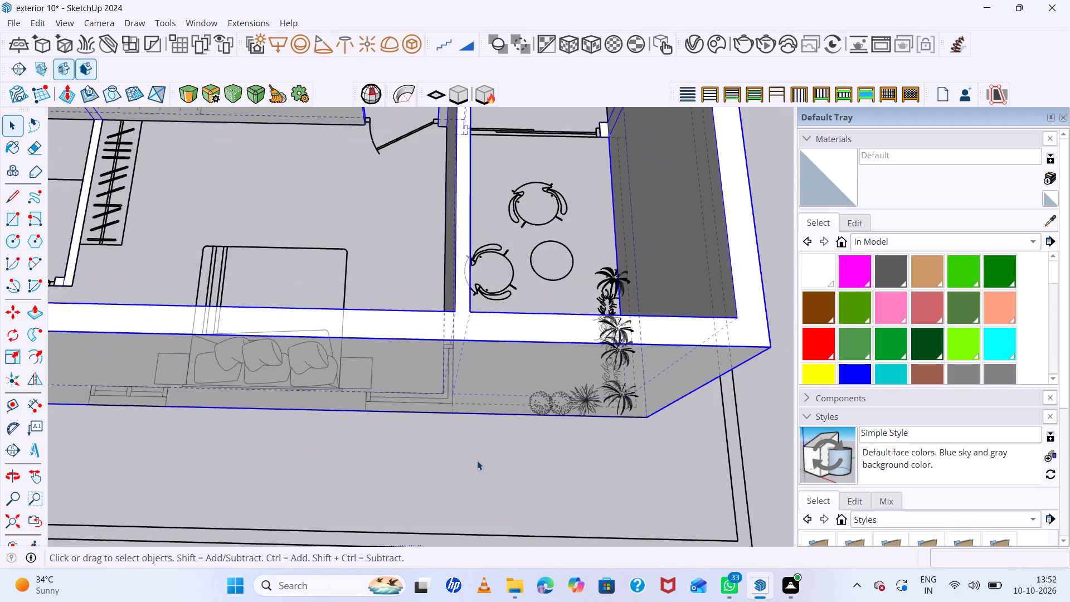
scroll(477, 460, down, 8)
Draw a 3' by 9" rectangle over the bedroom window beside the bed in the outer wall, and Push/Pull it 3' high.
scroll(237, 445, up, 7)
scroll(304, 404, up, 6)
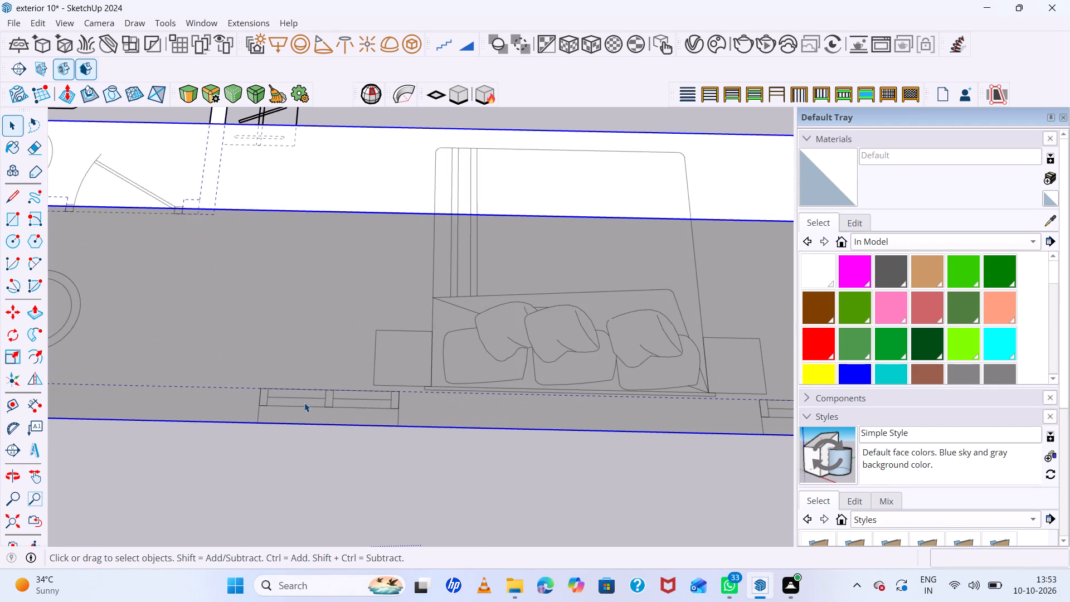
key(r)
click(257, 423)
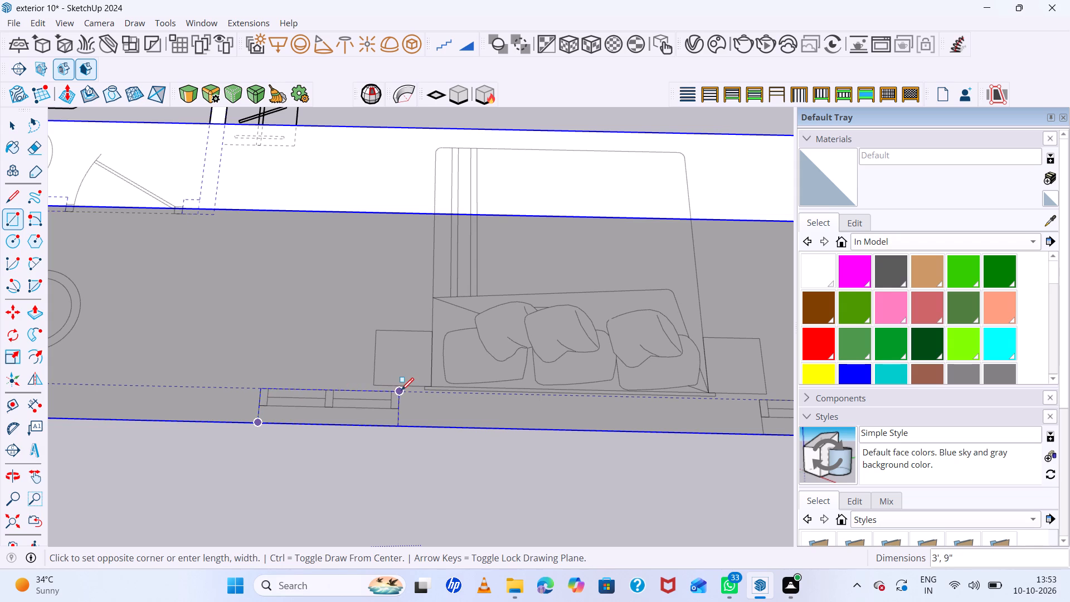
click(401, 390)
key(space)
key(p)
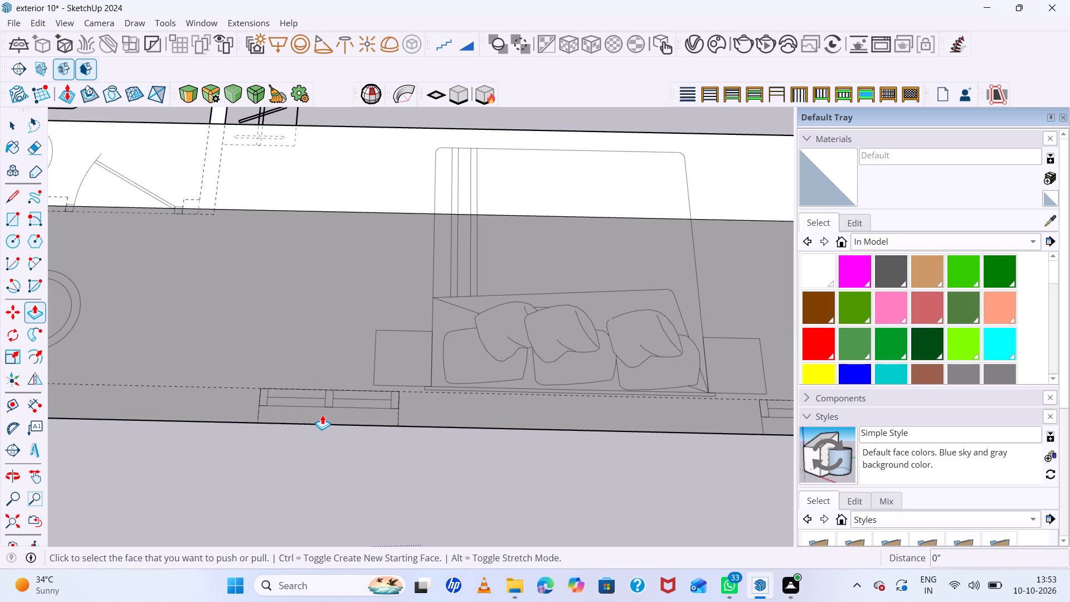
click(322, 415)
text(3')
key(Return)
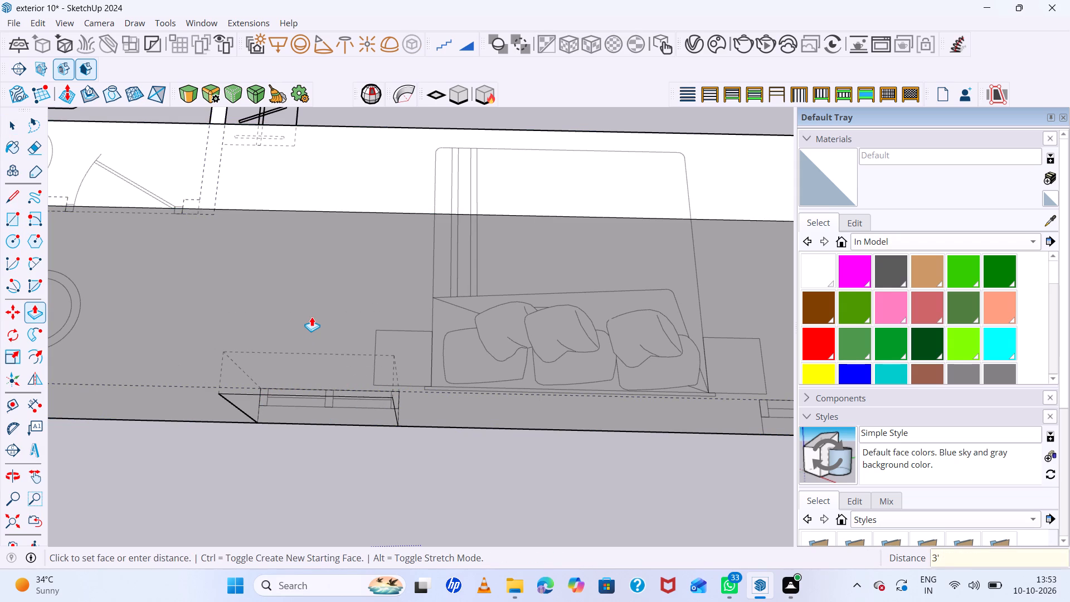
Push/Pull the window block's outer and inner faces freehand so it projects beyond both sides of the wall.
scroll(312, 287, down, 8)
middle_drag(388, 400, 367, 246)
click(322, 364)
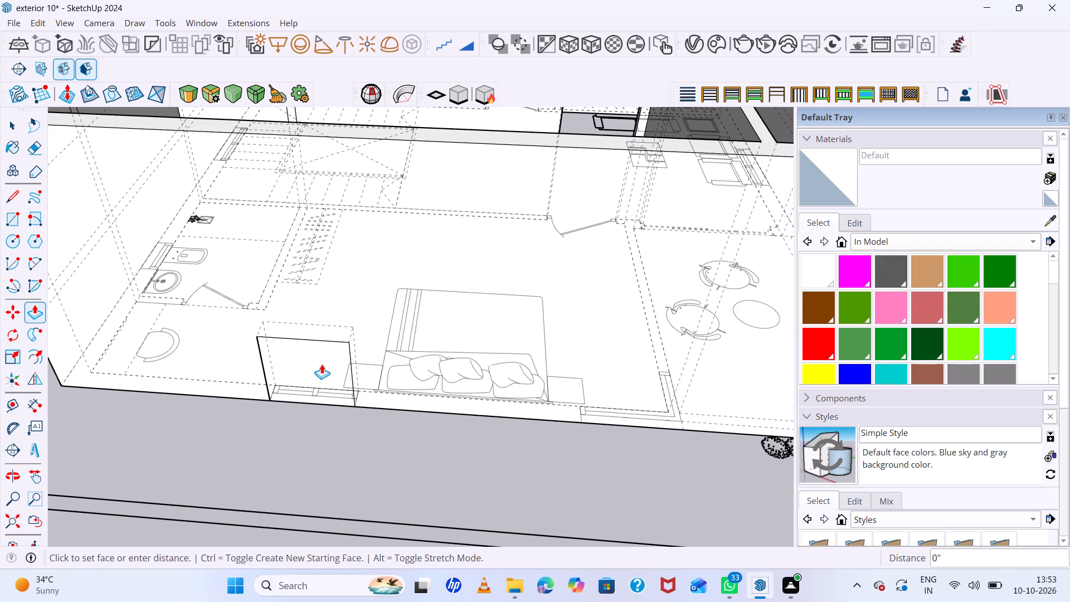
click(320, 378)
middle_drag(343, 349, 366, 587)
middle_drag(328, 241, 341, 464)
click(327, 320)
click(327, 298)
scroll(308, 373, down, 7)
middle_drag(426, 457, 406, 210)
middle_drag(425, 452, 423, 216)
scroll(483, 379, up, 4)
middle_drag(489, 383, 485, 342)
Select the whole window block and make it a group.
key(space)
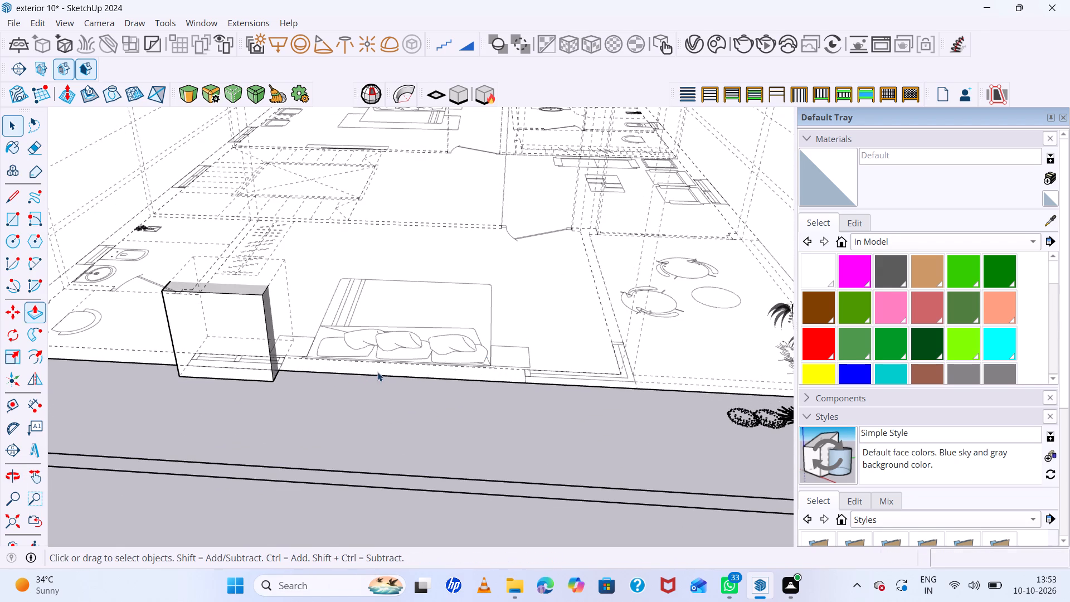
triple_click(246, 350)
right_click(245, 349)
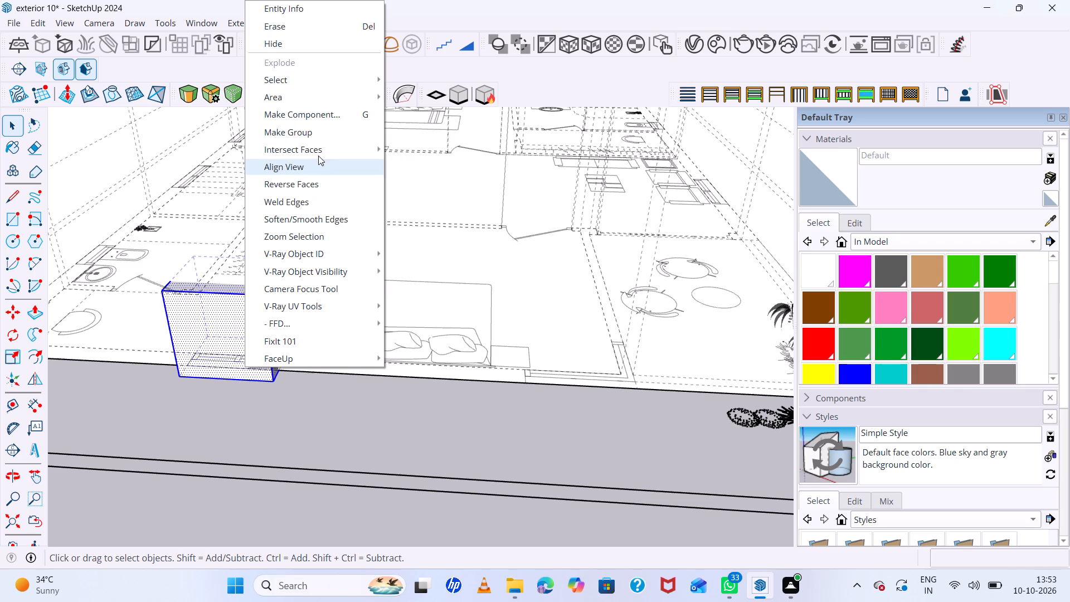
click(319, 139)
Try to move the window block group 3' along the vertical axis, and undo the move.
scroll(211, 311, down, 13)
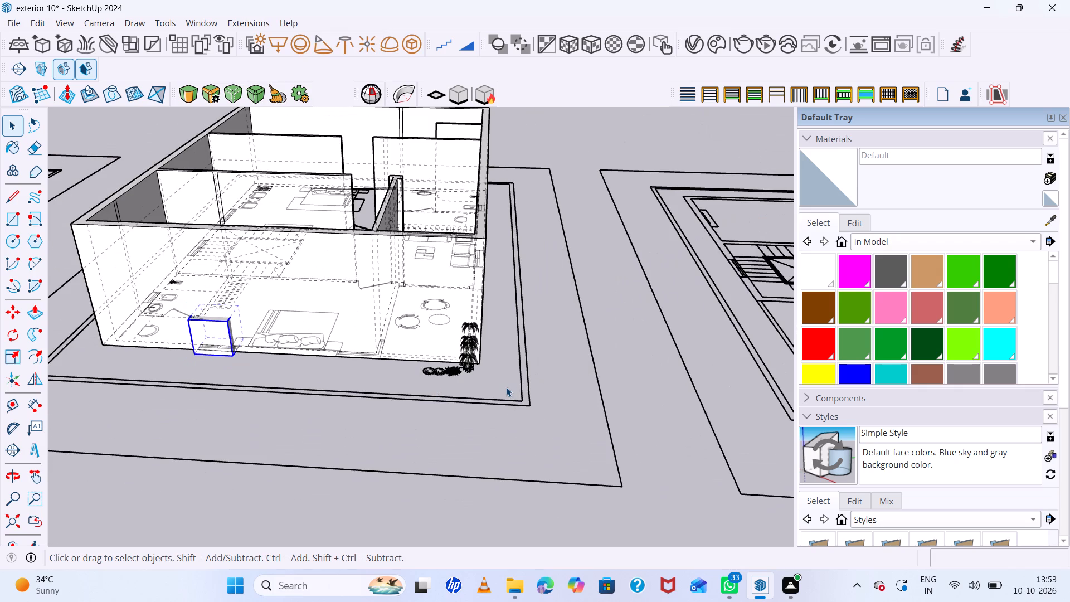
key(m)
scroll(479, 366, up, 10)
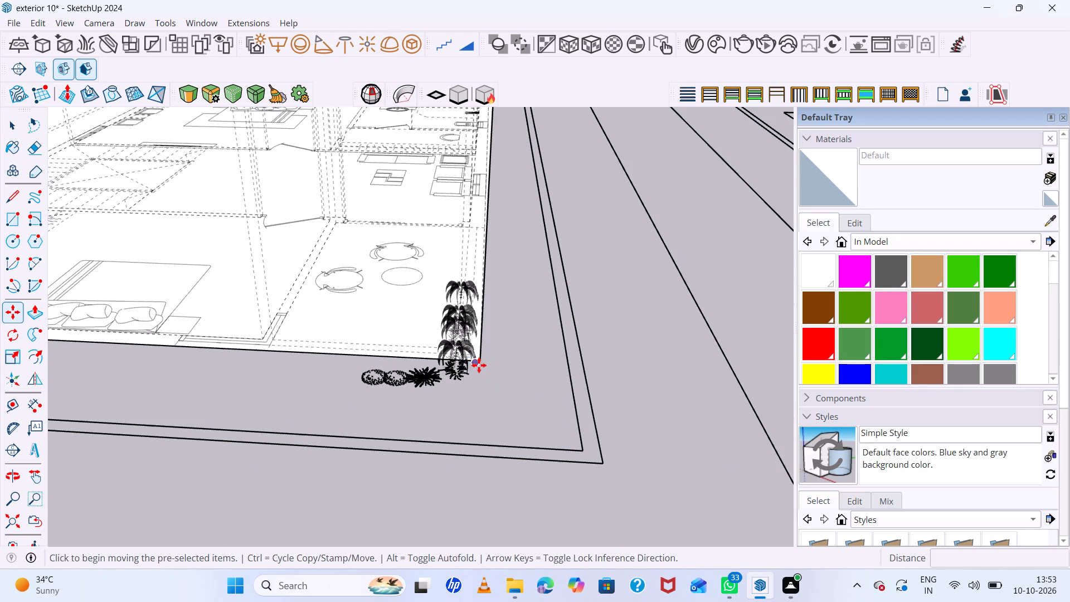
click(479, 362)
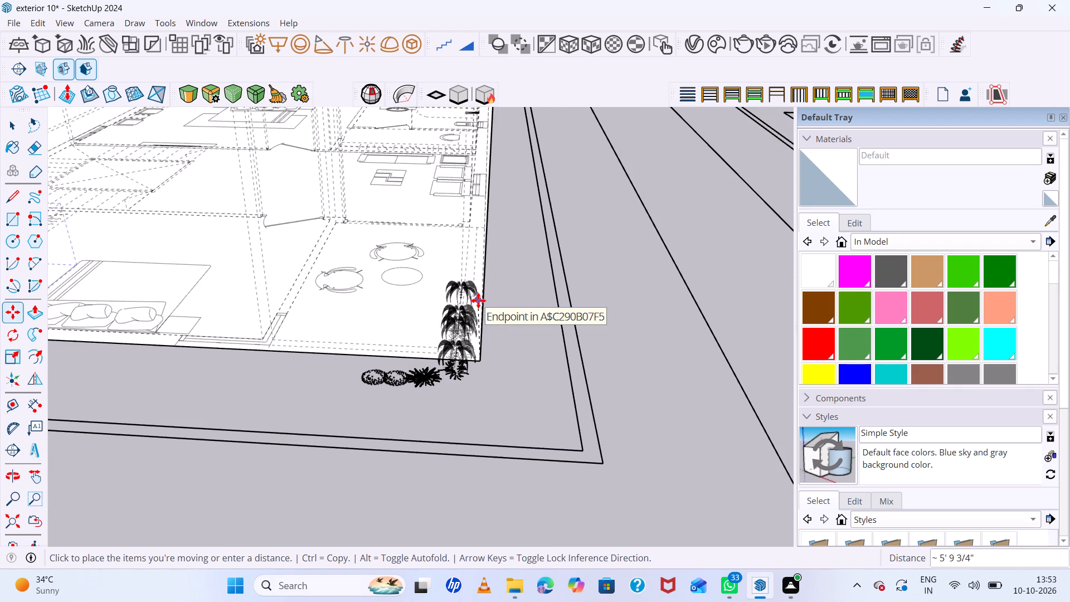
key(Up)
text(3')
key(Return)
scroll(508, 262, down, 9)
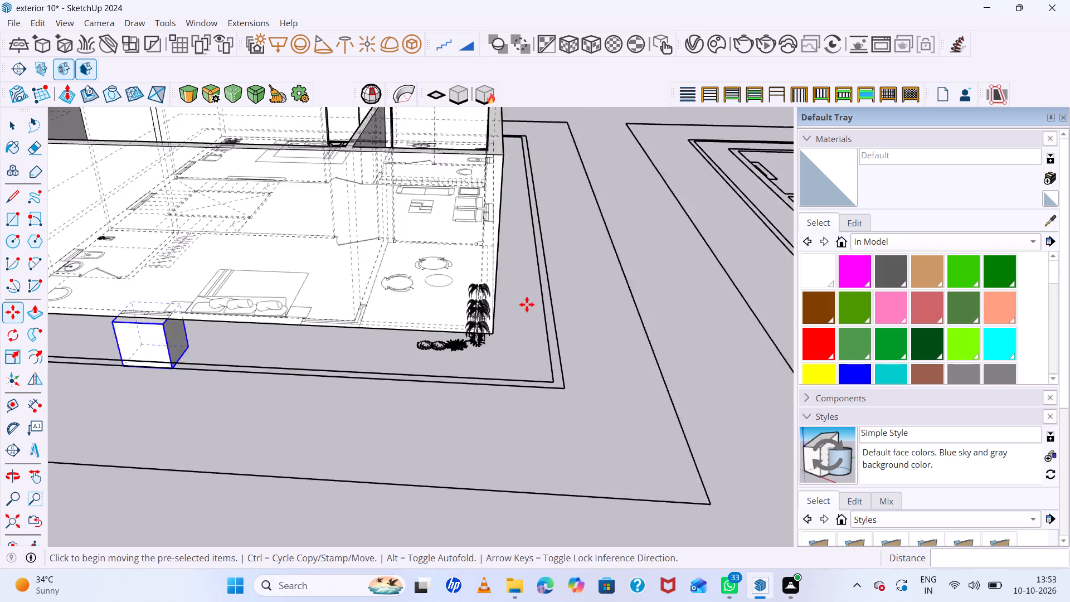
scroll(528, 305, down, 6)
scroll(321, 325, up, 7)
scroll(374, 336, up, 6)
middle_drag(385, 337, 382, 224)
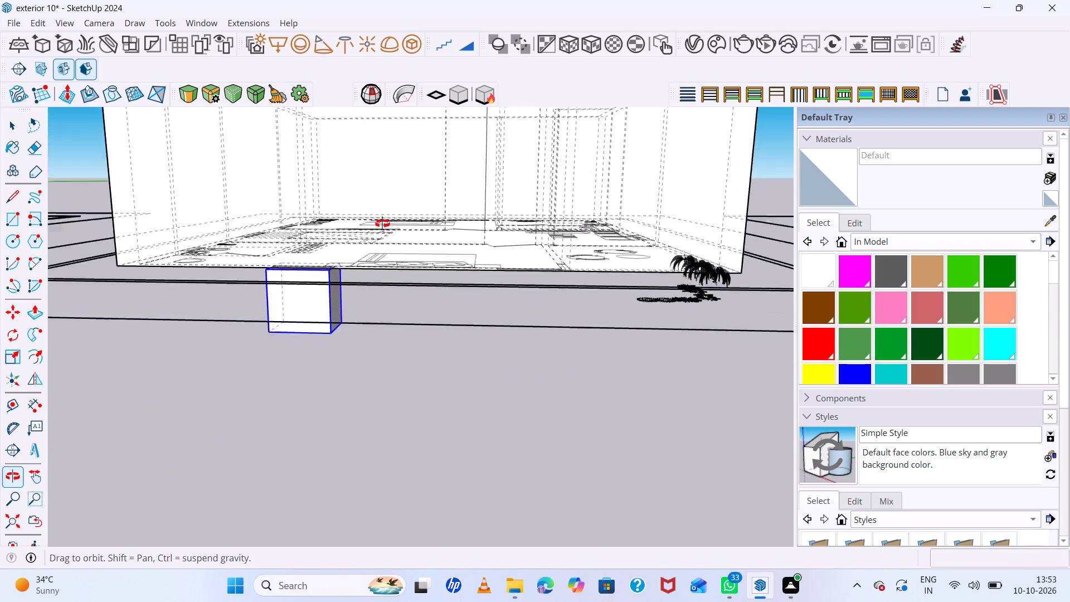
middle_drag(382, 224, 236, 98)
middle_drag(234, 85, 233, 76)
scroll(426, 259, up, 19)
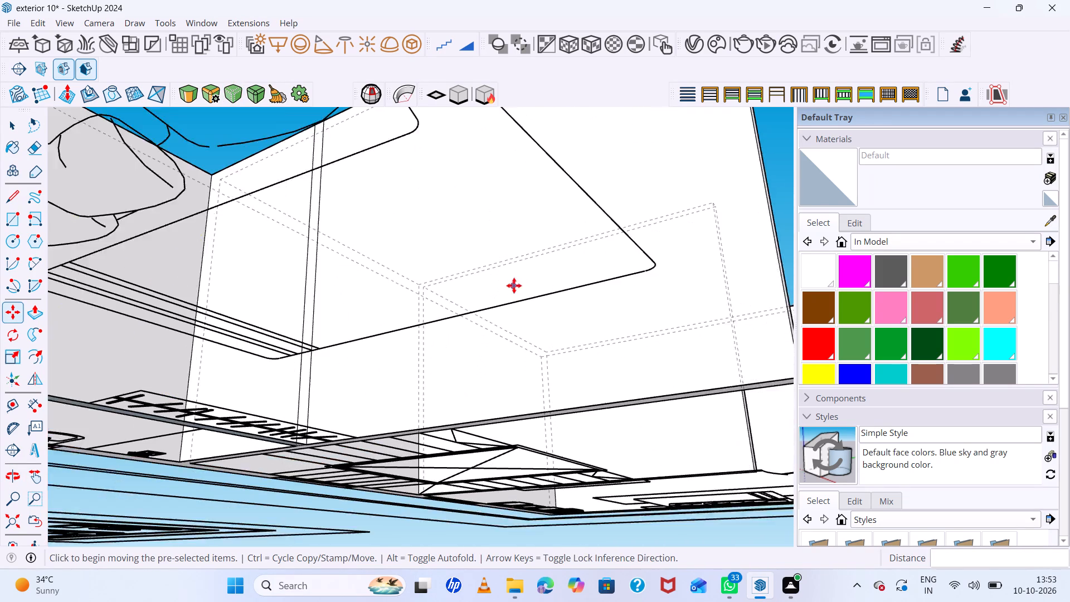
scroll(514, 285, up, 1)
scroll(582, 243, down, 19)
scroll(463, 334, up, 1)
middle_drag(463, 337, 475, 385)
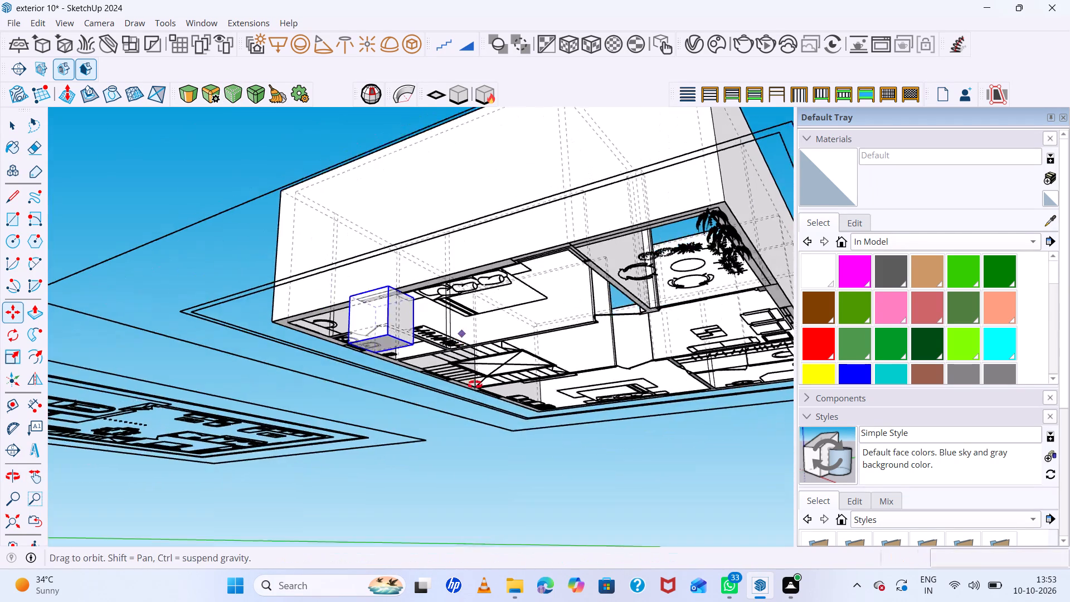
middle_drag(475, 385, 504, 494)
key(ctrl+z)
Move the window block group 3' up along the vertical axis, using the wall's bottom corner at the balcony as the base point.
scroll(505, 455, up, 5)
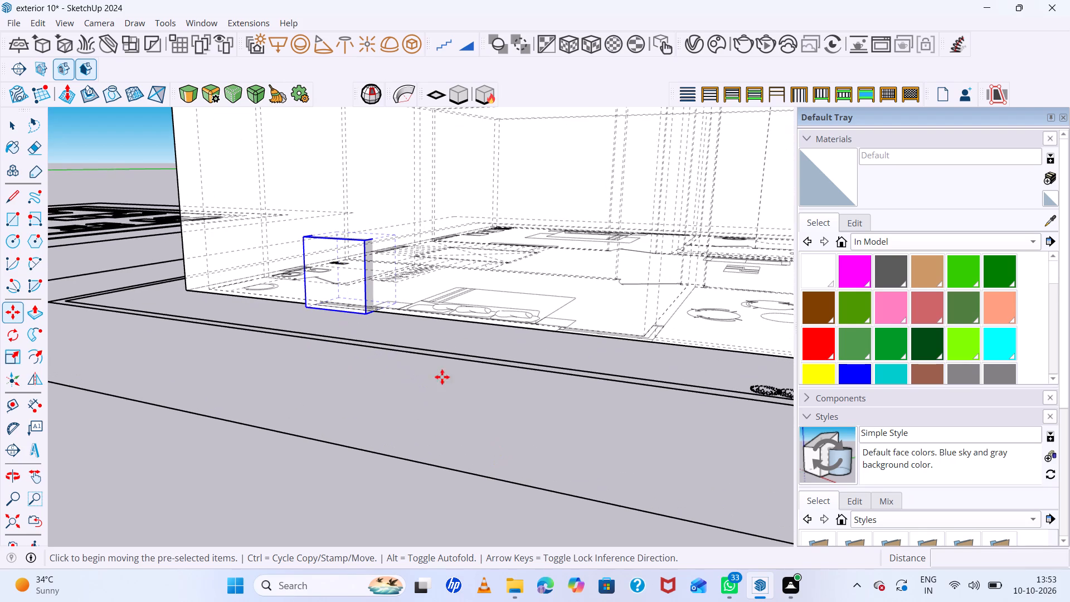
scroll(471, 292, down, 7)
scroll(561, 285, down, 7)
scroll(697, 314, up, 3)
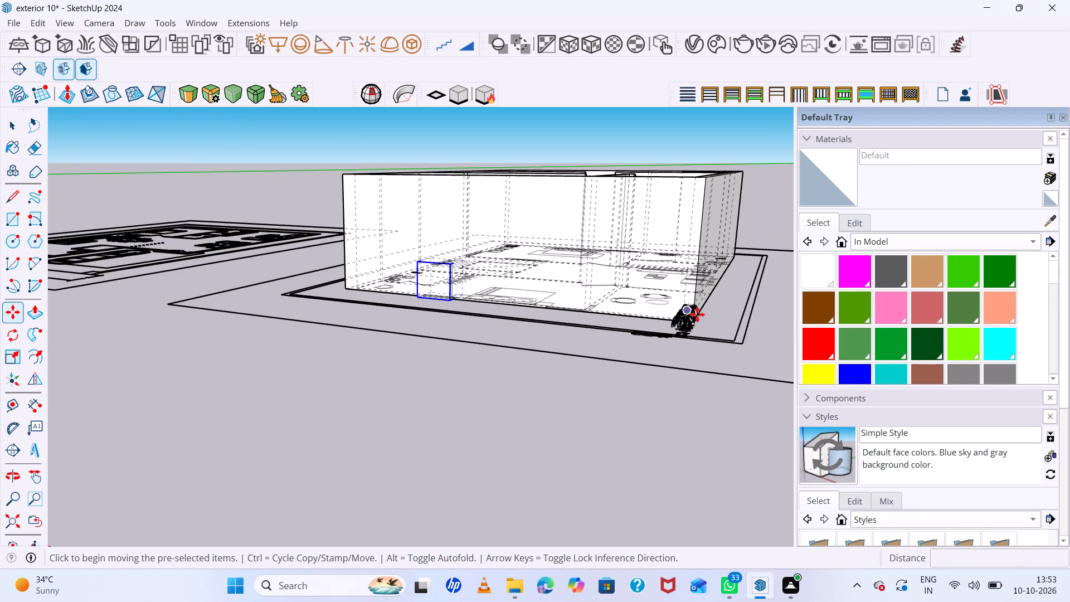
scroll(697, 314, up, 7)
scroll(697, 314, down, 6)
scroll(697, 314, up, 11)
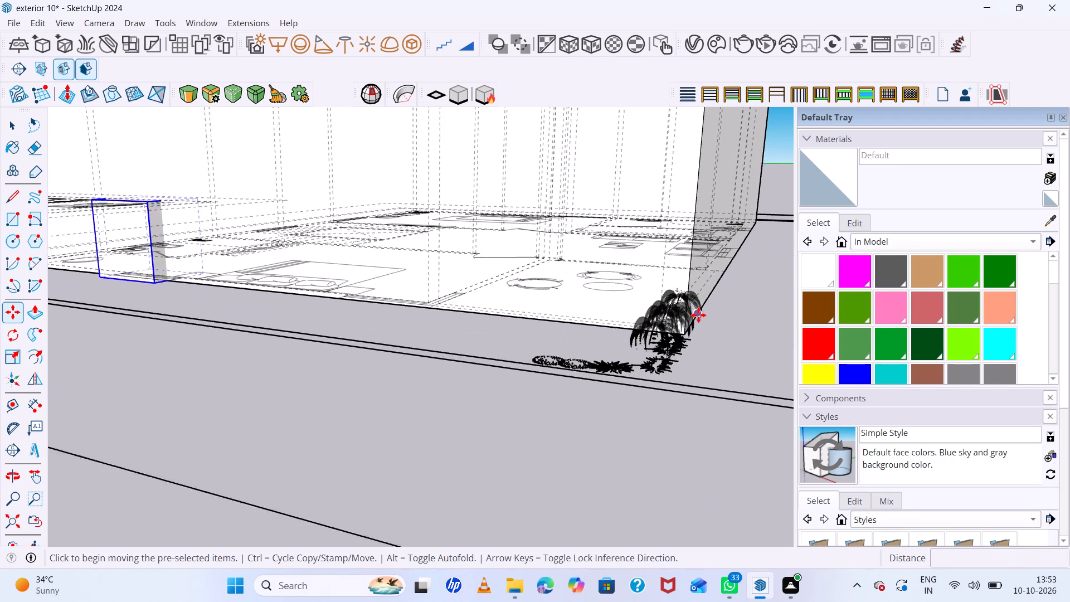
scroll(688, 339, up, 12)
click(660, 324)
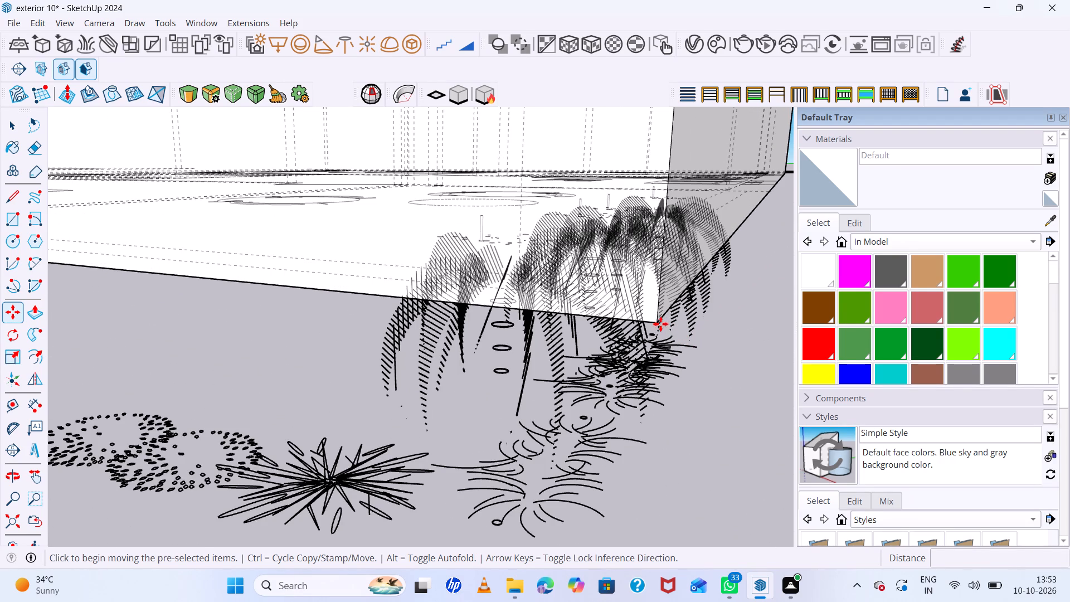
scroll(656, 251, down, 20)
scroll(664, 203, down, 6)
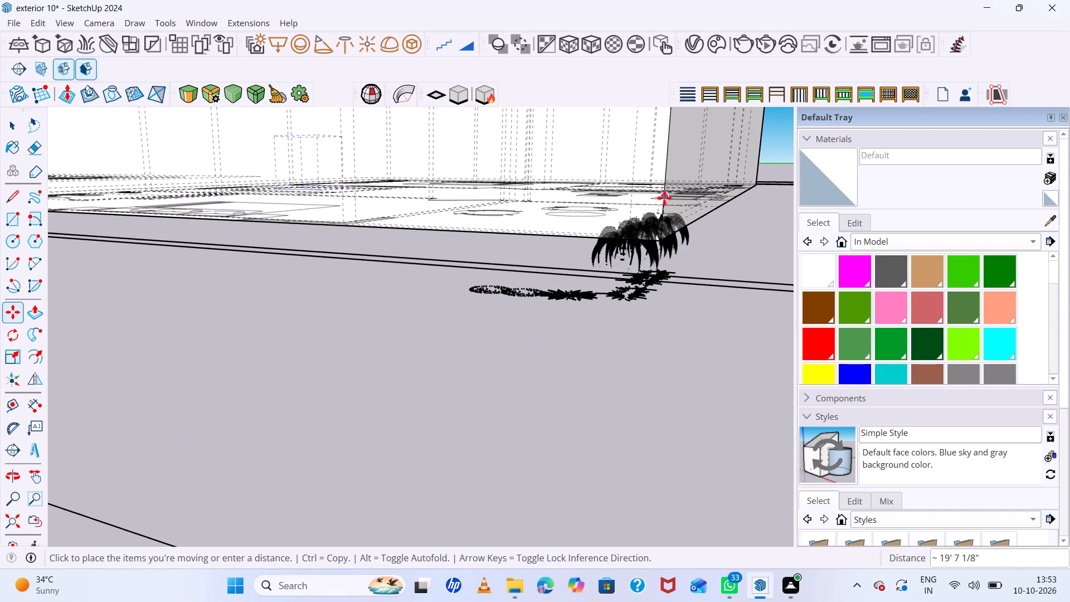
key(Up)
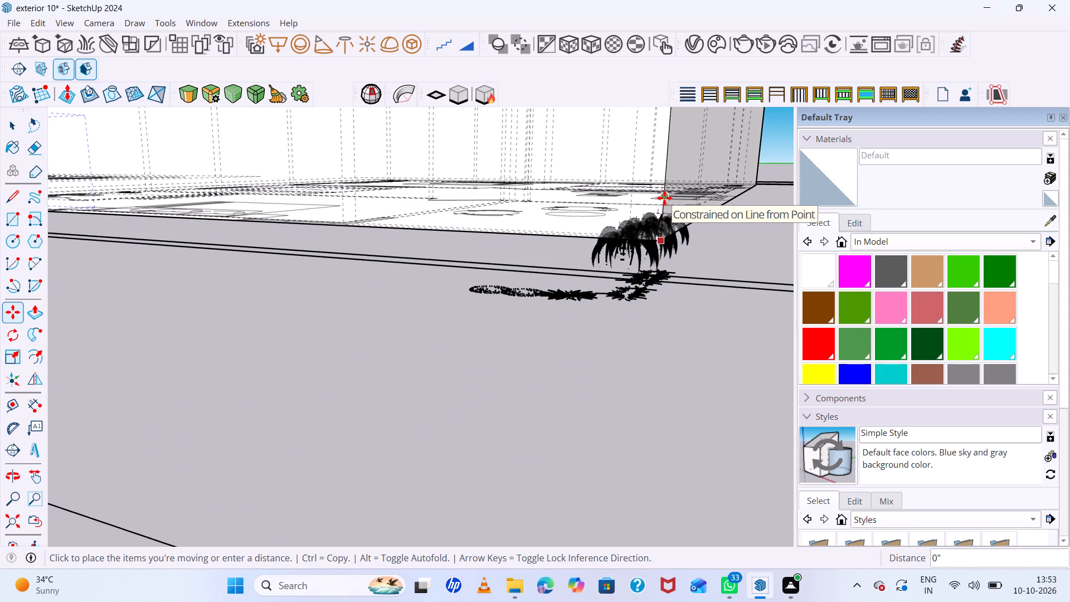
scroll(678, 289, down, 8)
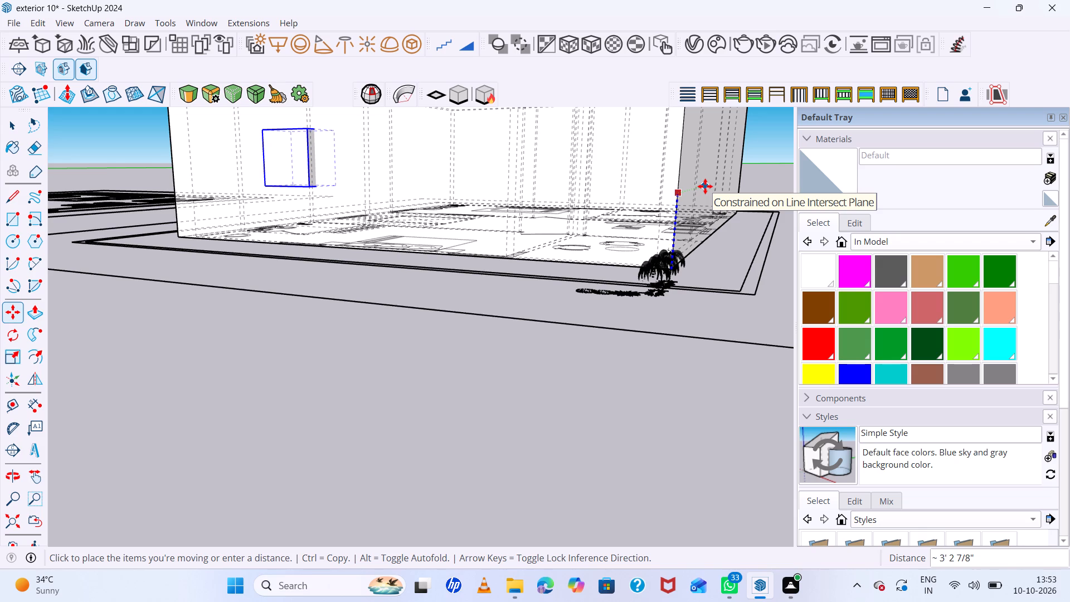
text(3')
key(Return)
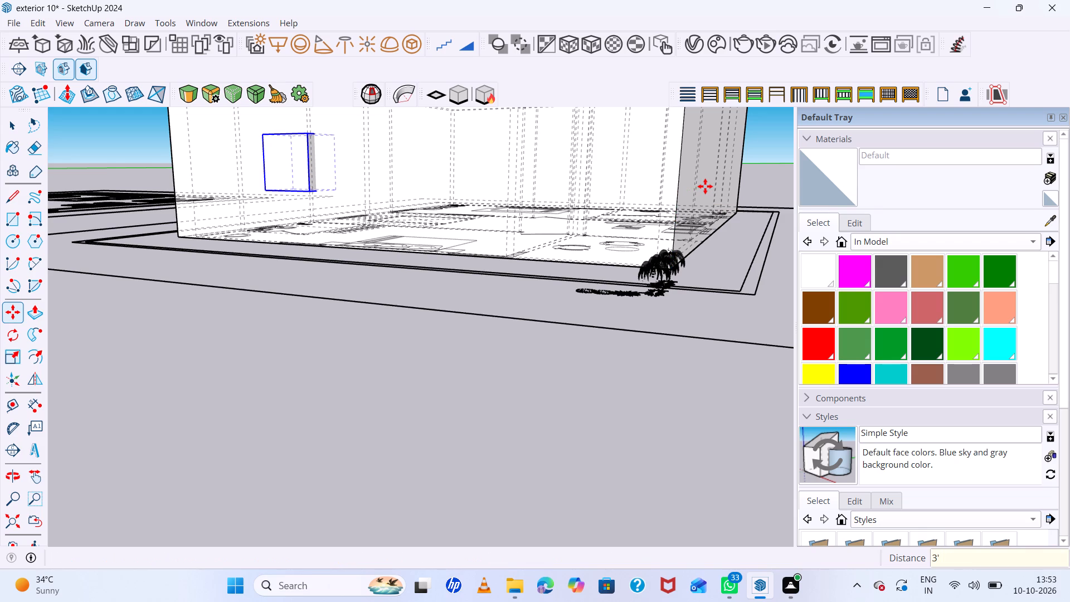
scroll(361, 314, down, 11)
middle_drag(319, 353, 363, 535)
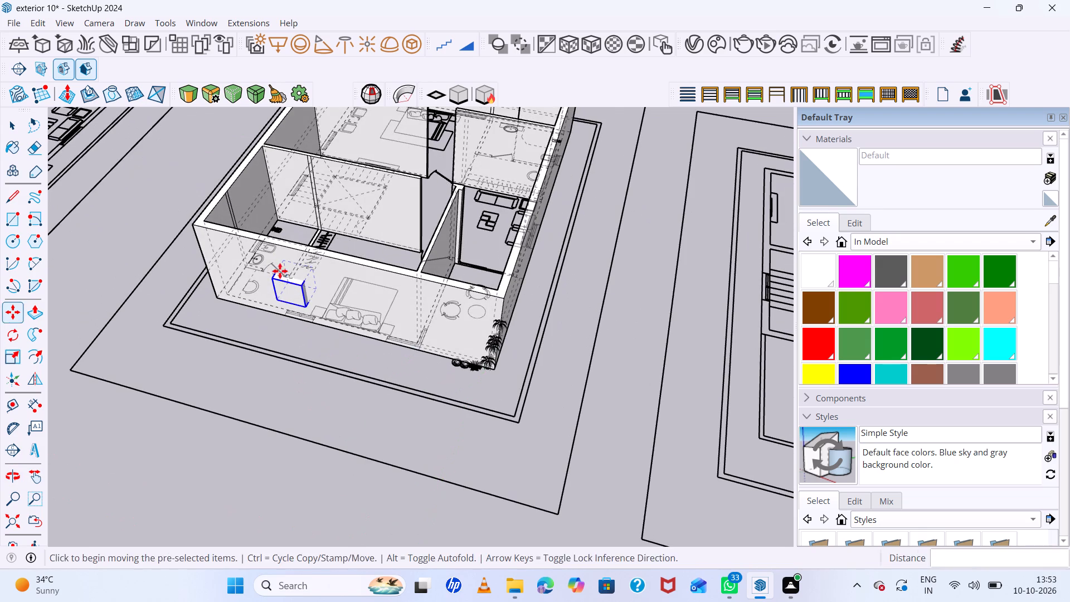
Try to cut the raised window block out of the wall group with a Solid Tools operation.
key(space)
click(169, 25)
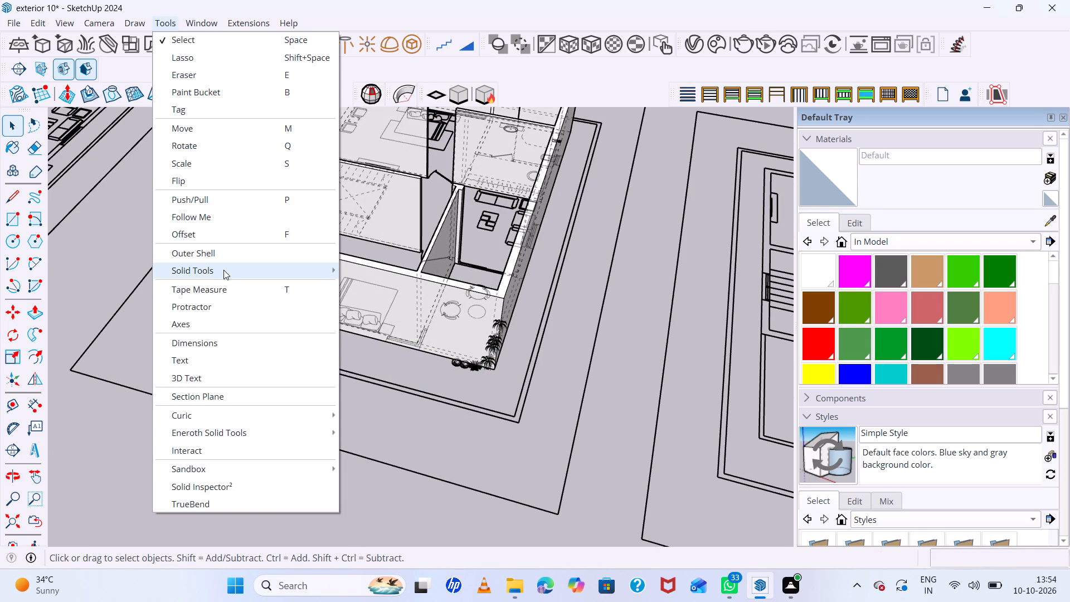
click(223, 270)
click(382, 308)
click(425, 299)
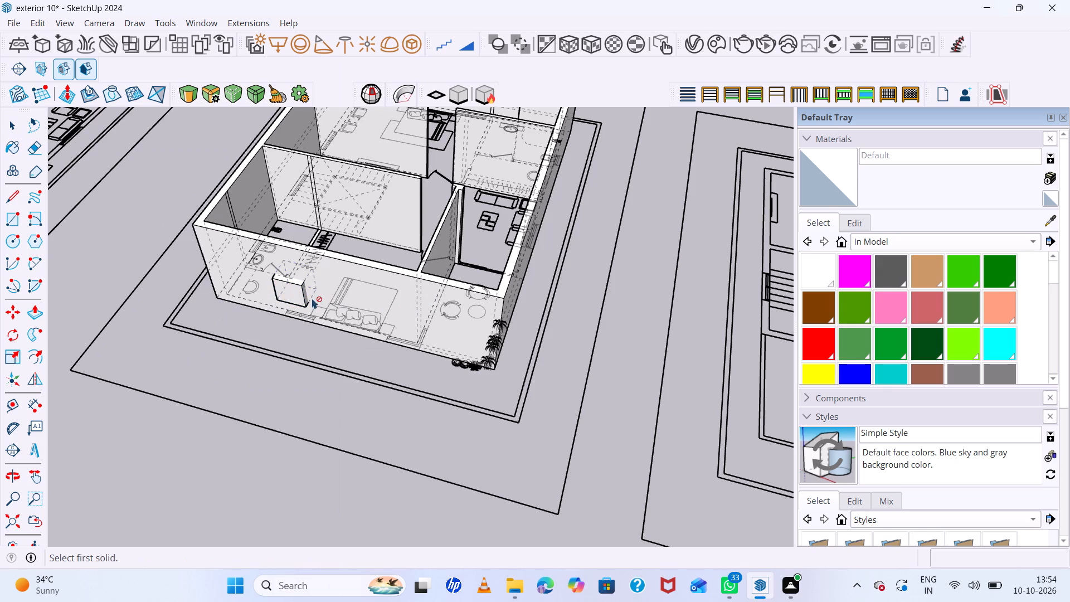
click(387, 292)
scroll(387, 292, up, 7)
Undo all the window, wall and floor plan work back to the empty model before the plans were imported.
key(ctrl+z)
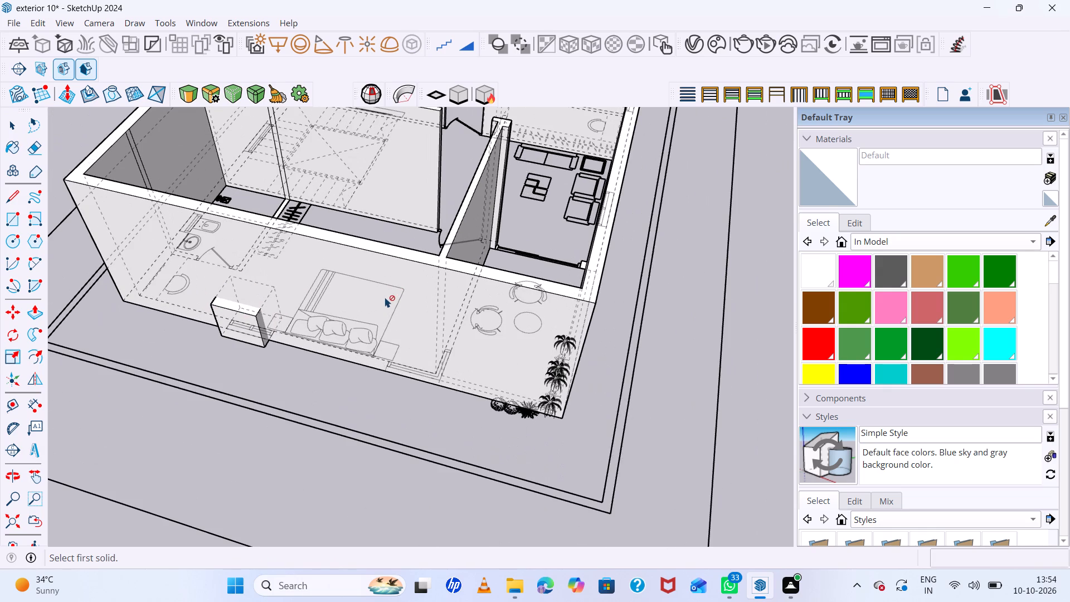
key(ctrl+z)
key(ctrl+z)
key(ctrl+z)
key(ctrl+z)
key(ctrl+z)
key(ctrl+z)
key(ctrl+z)
key(ctrl+z)
key(ctrl+z)
key(ctrl+z)
key(ctrl+z)
key(ctrl+z)
key(ctrl+z)
key(ctrl+z)
key(ctrl+z)
key(ctrl+z)
key(ctrl+z)
key(ctrl+z)
key(ctrl+z)
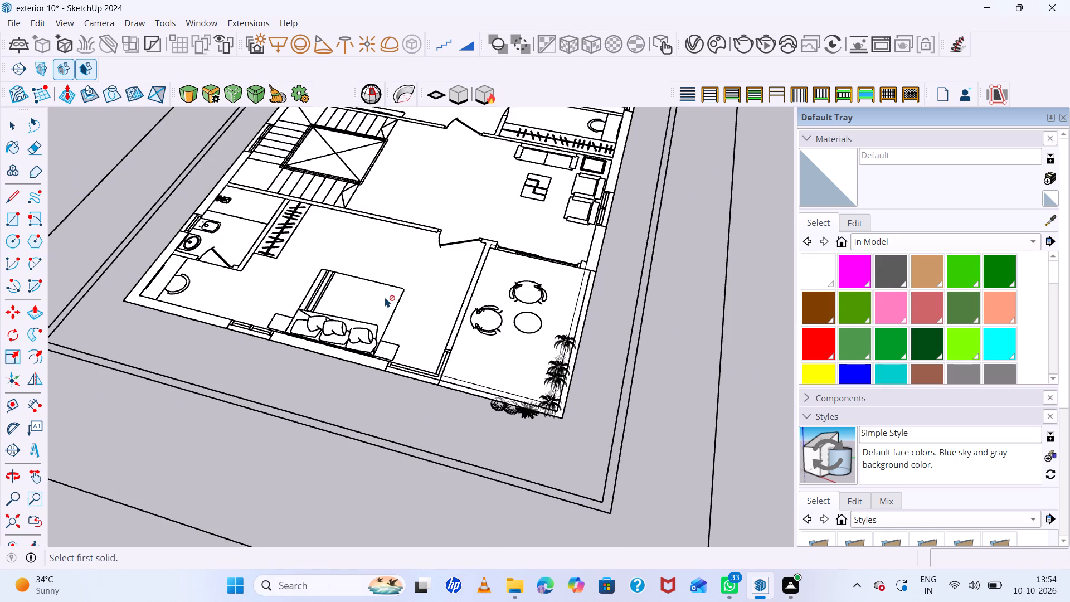
scroll(383, 298, down, 8)
key(ctrl+z)
key(ctrl+z)
key(ctrl+z)
key(ctrl+z)
key(ctrl+z)
key(ctrl+z)
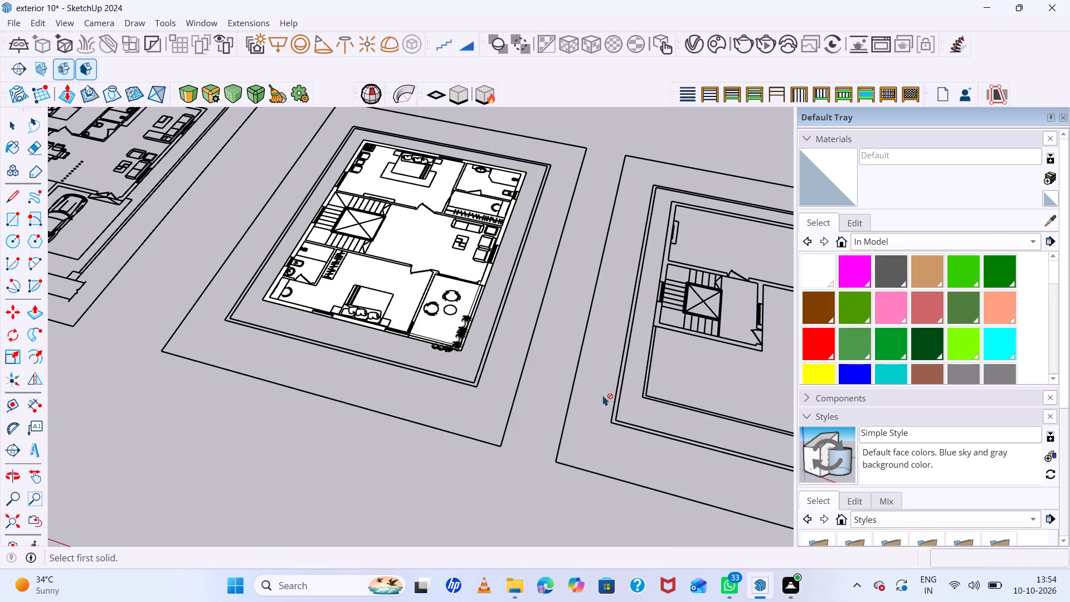
key(ctrl+z)
key(ctrl+z)
key(ctrl+z)
key(ctrl+z)
key(ctrl+z)
key(ctrl+z)
key(ctrl+z)
key(ctrl+z)
key(ctrl+z)
key(ctrl+z)
key(ctrl+z)
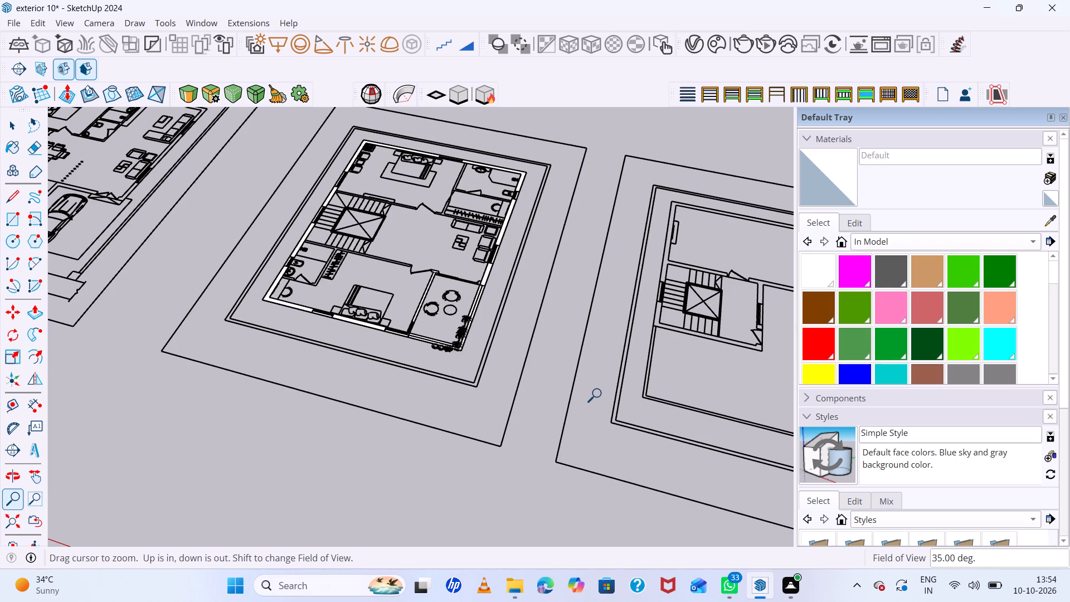
key(ctrl+z)
key(ctrl+z)
key(ctrl+z)
key(ctrl+z)
key(ctrl+z)
key(ctrl+z)
key(ctrl+z)
key(ctrl+z)
key(ctrl+z)
key(ctrl+z)
key(ctrl+z)
key(ctrl+z)
key(ctrl+z)
key(ctrl+z)
key(ctrl+z)
key(ctrl+z)
key(ctrl+z)
key(ctrl+z)
key(ctrl+z)
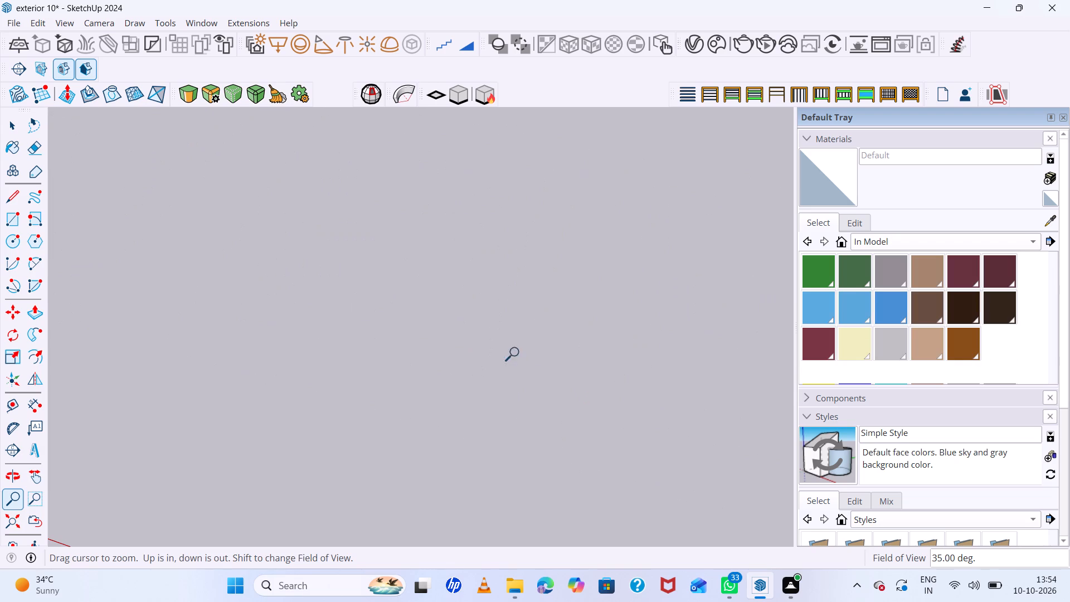
Delete all the materials in the model's material collection.
scroll(504, 350, down, 8)
scroll(500, 353, down, 20)
scroll(500, 353, down, 3)
scroll(380, 351, up, 8)
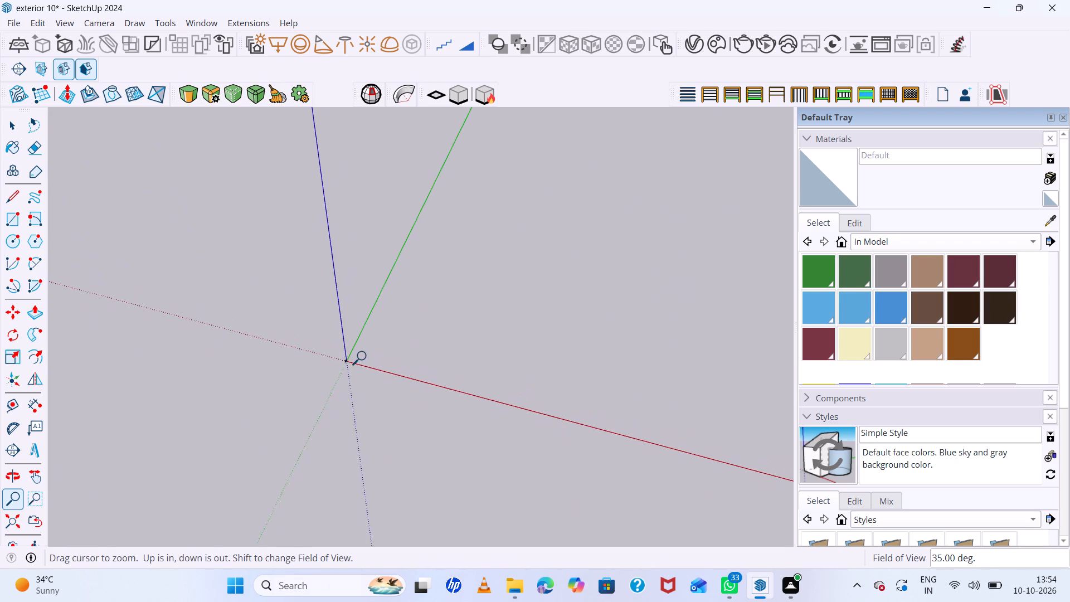
scroll(364, 357, up, 20)
scroll(364, 357, up, 11)
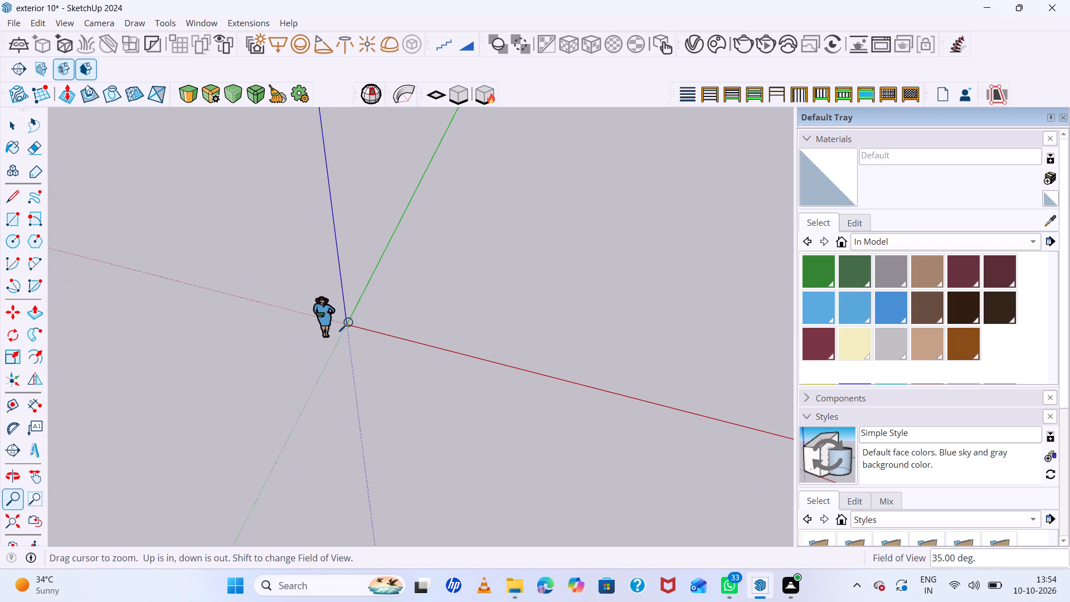
scroll(351, 323, up, 2)
click(1054, 241)
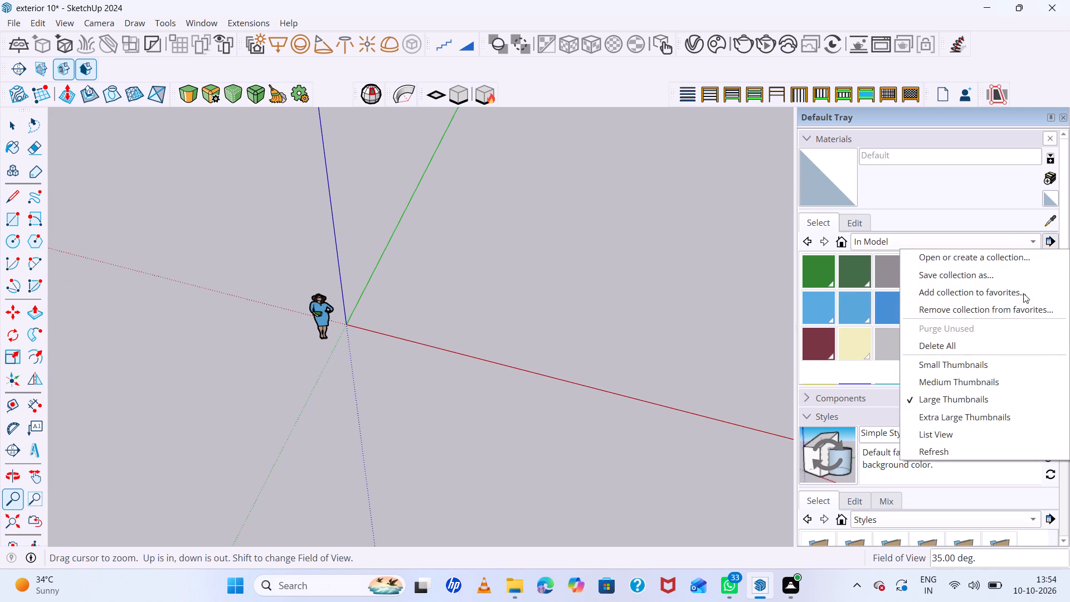
click(976, 348)
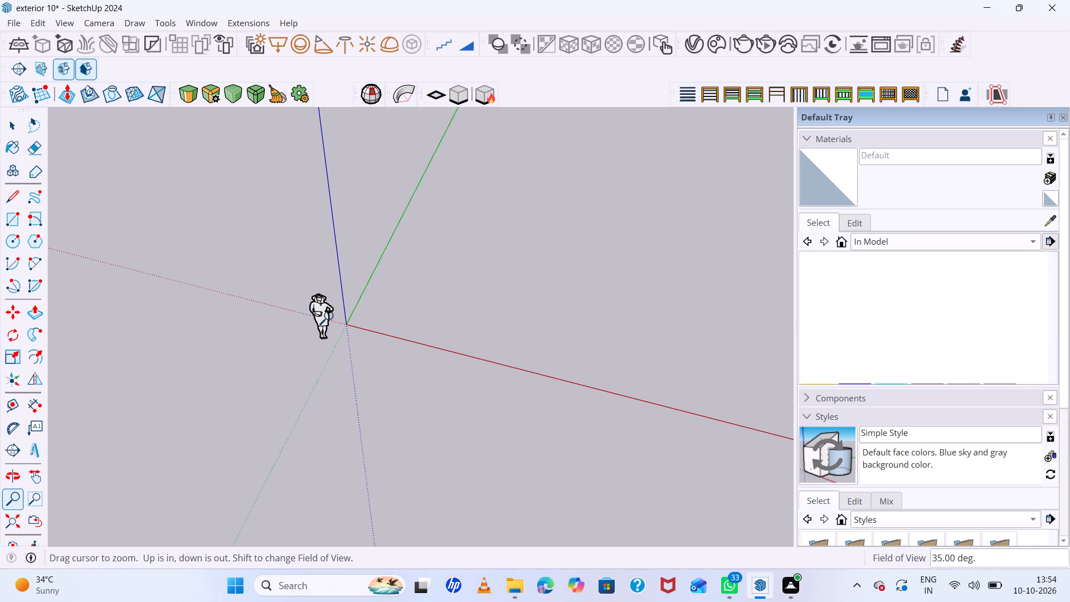
Select the scale figure standing beside the origin and delete it.
key(space)
click(329, 317)
click(318, 309)
drag(337, 285, 287, 384)
scroll(321, 324, up, 13)
key(space)
drag(396, 219, 319, 426)
click(319, 426)
drag(400, 224, 300, 370)
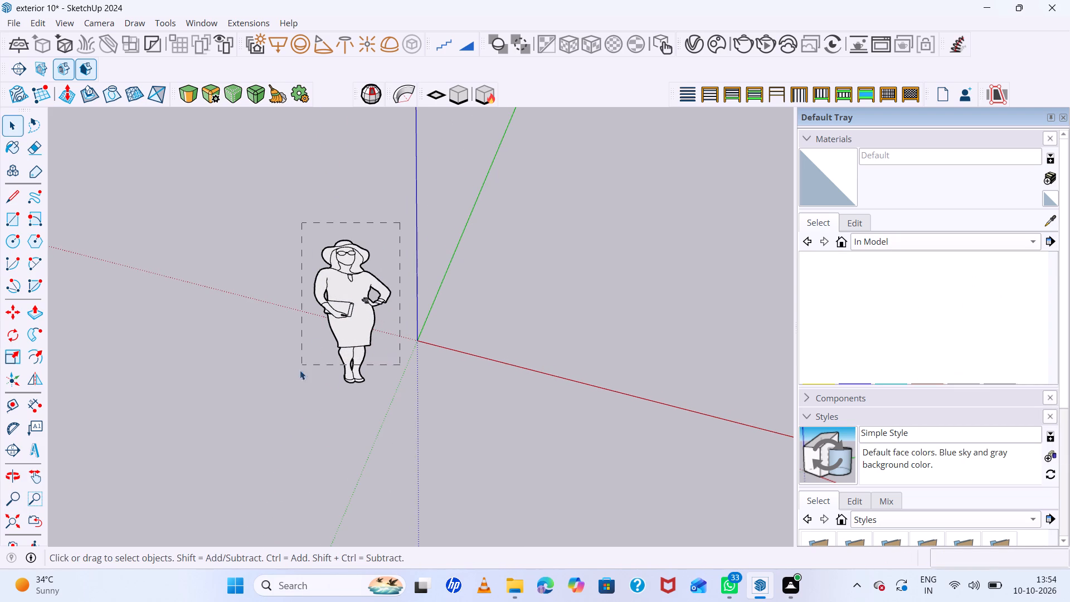
drag(300, 370, 296, 382)
key(Delete)
scroll(315, 332, down, 6)
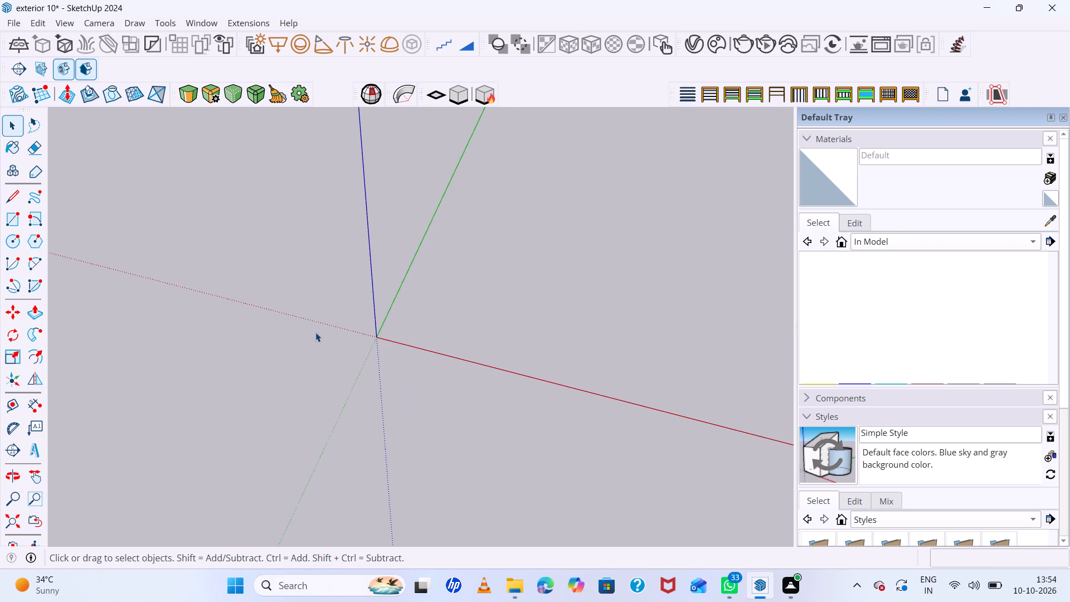
Import the floor plan drawing EXTERIOR2(FOR STUDENTS).dwg from the Desktop folder into the empty model.
click(11, 21)
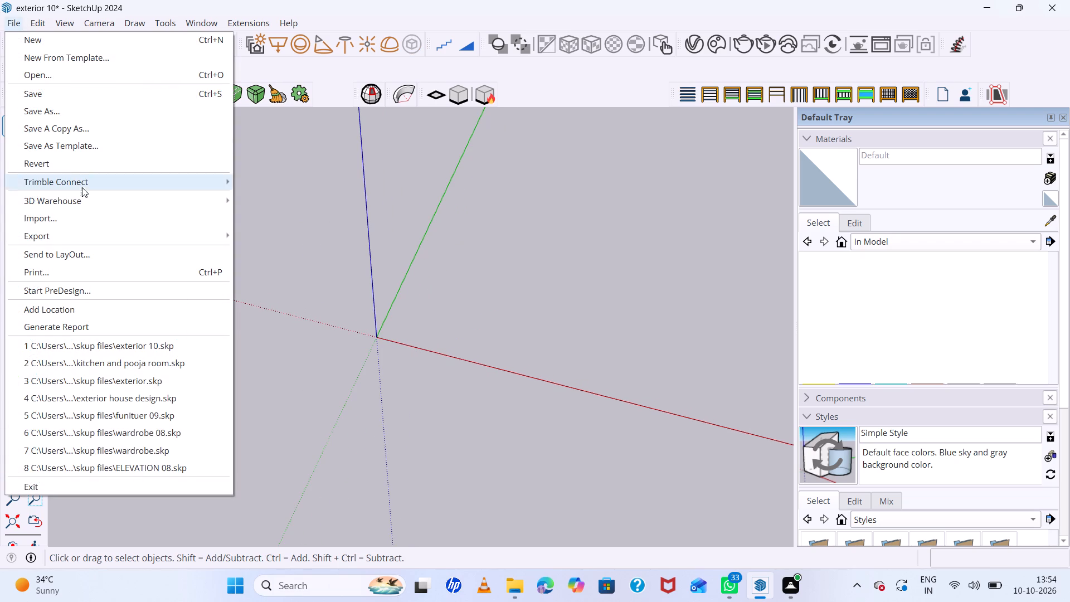
click(80, 216)
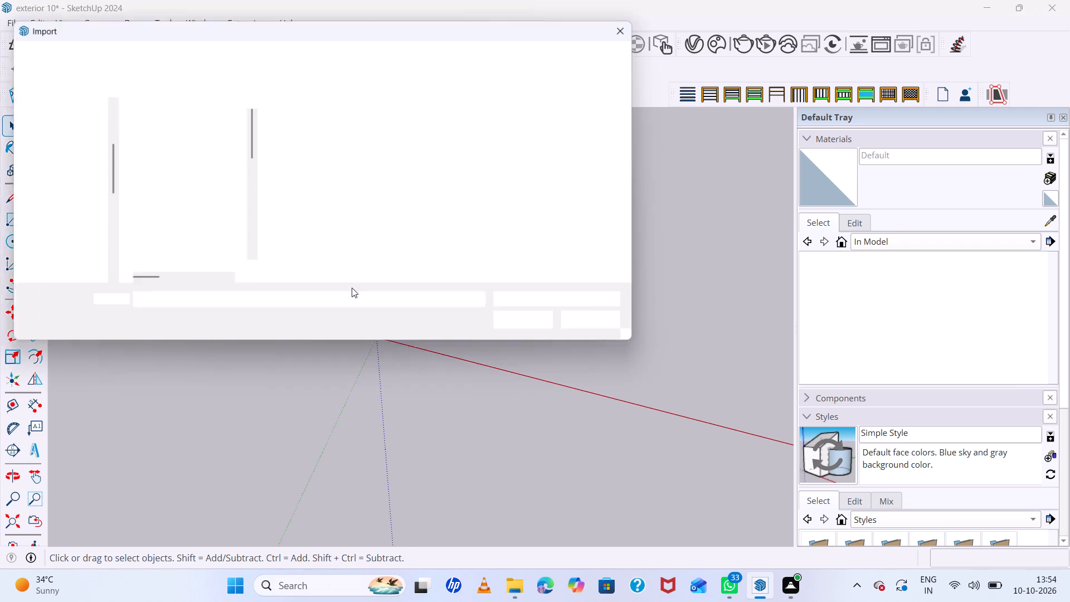
double_click(206, 307)
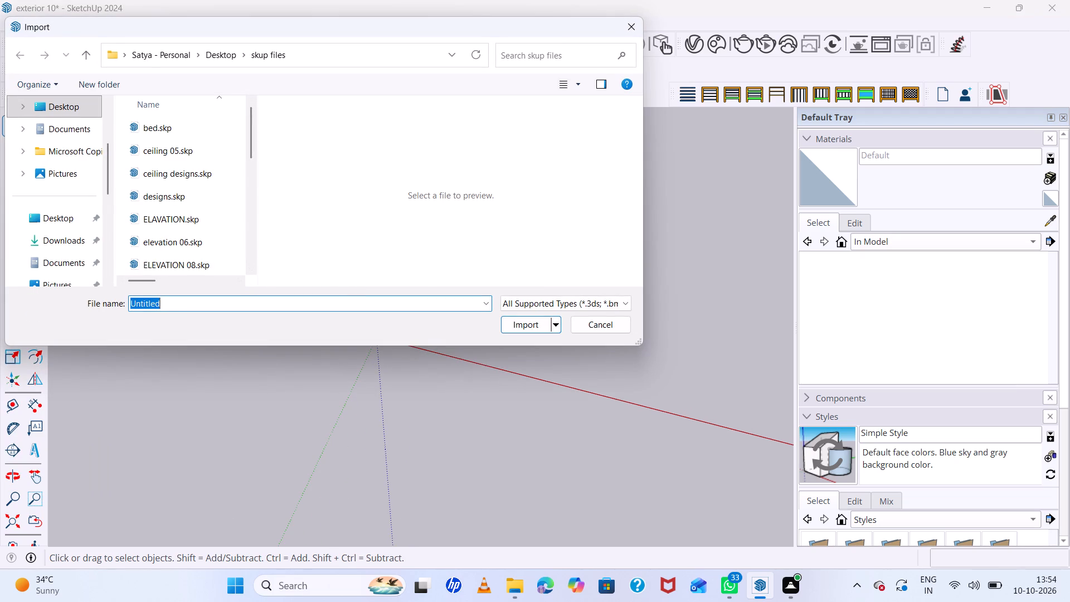
key(BackSpace)
key(BackSpace)
text(ex)
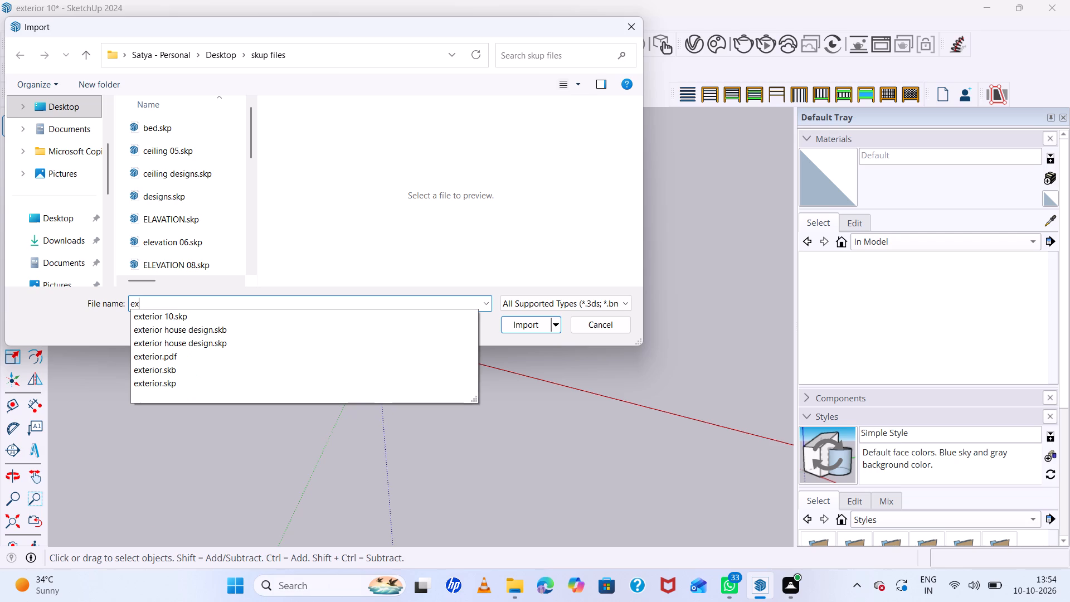
click(77, 224)
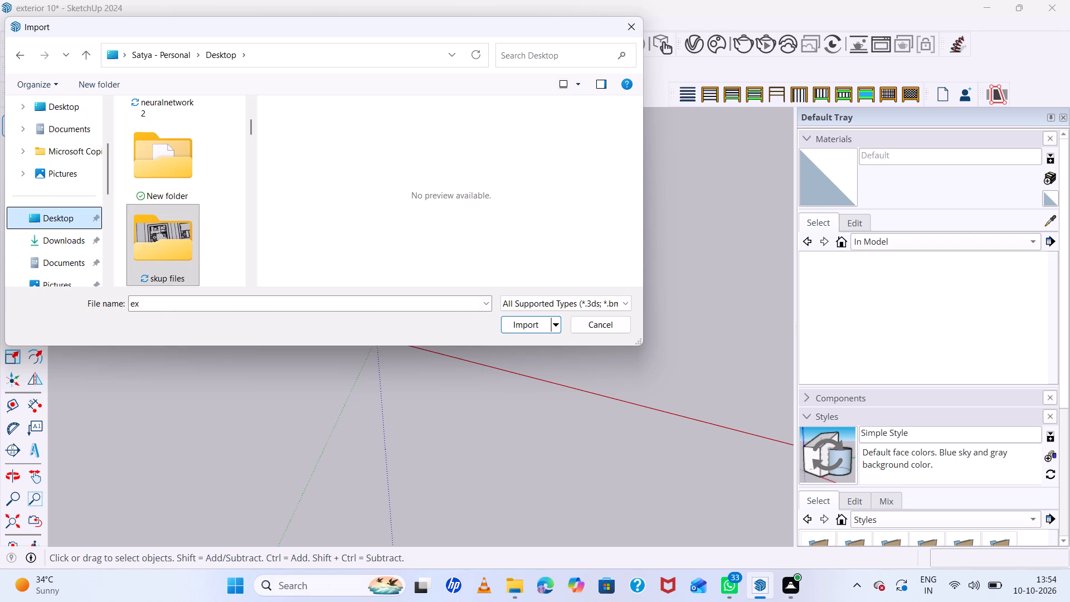
key(BackSpace)
key(BackSpace)
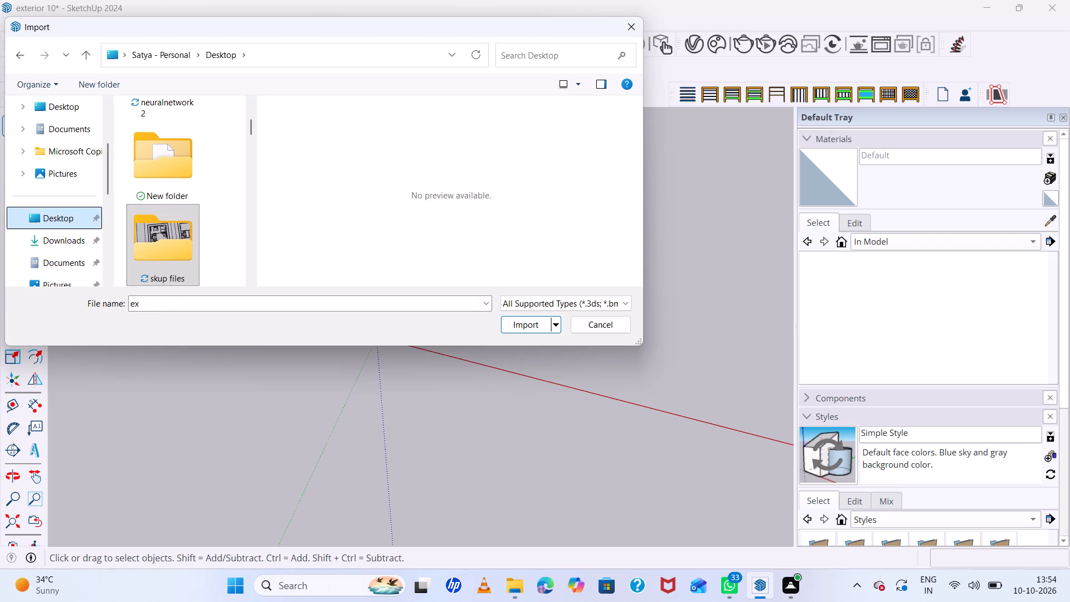
click(166, 305)
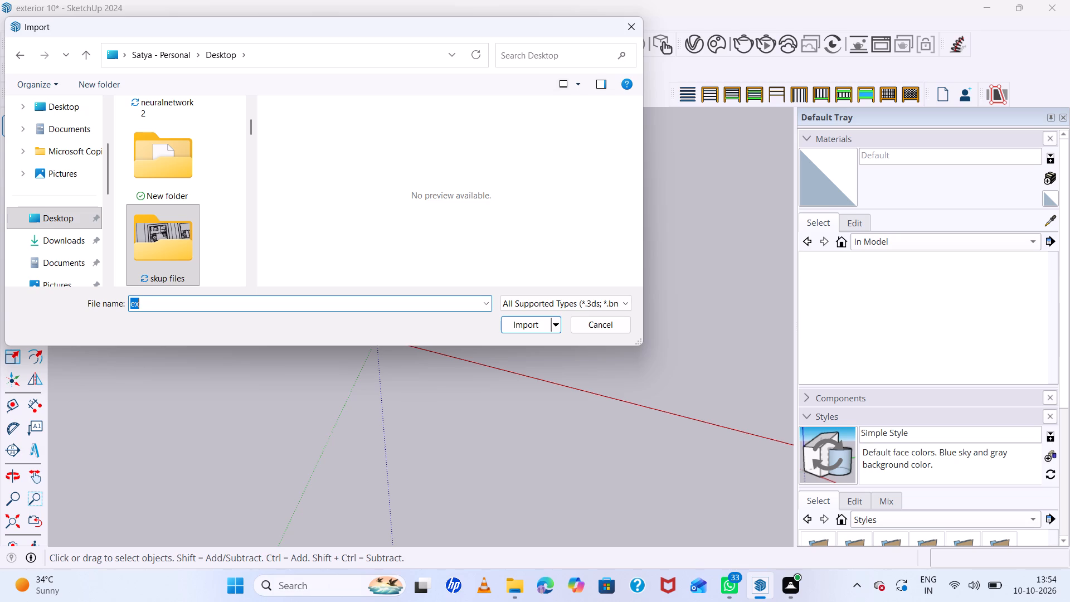
key(BackSpace)
text(ex)
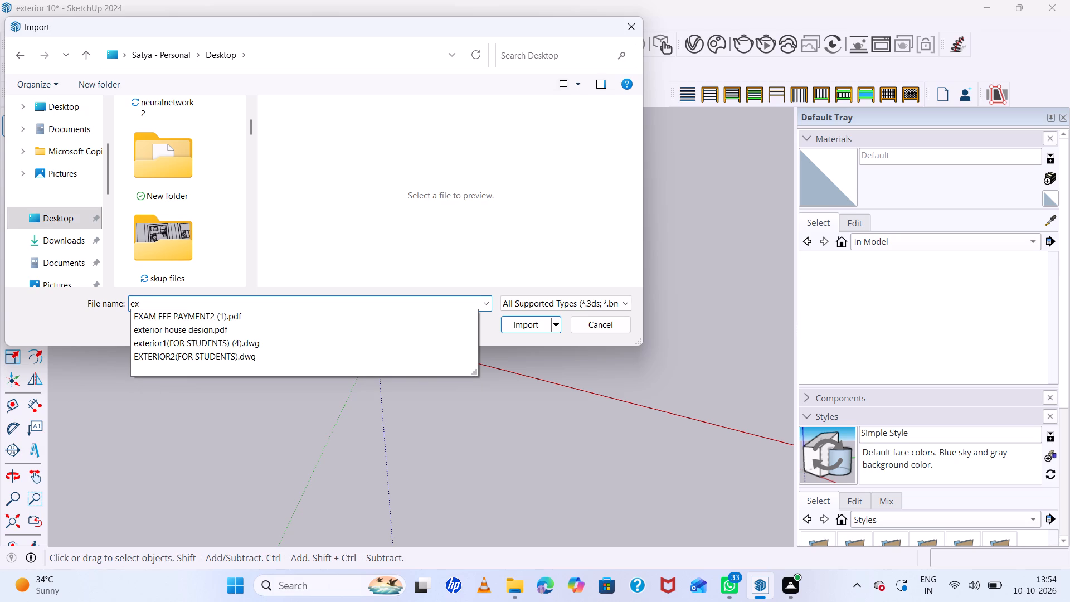
click(188, 356)
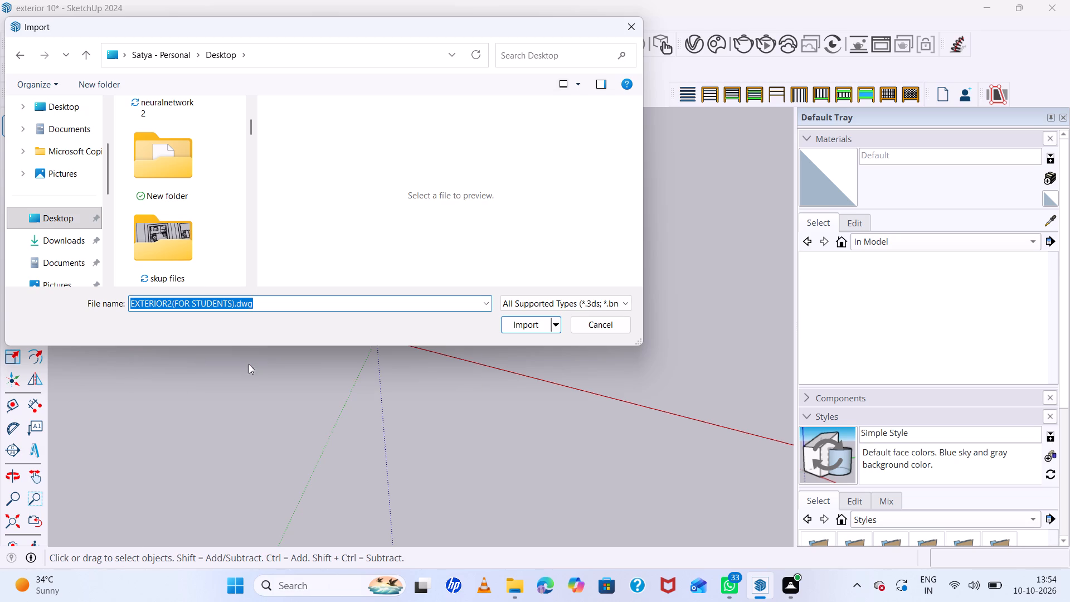
click(513, 327)
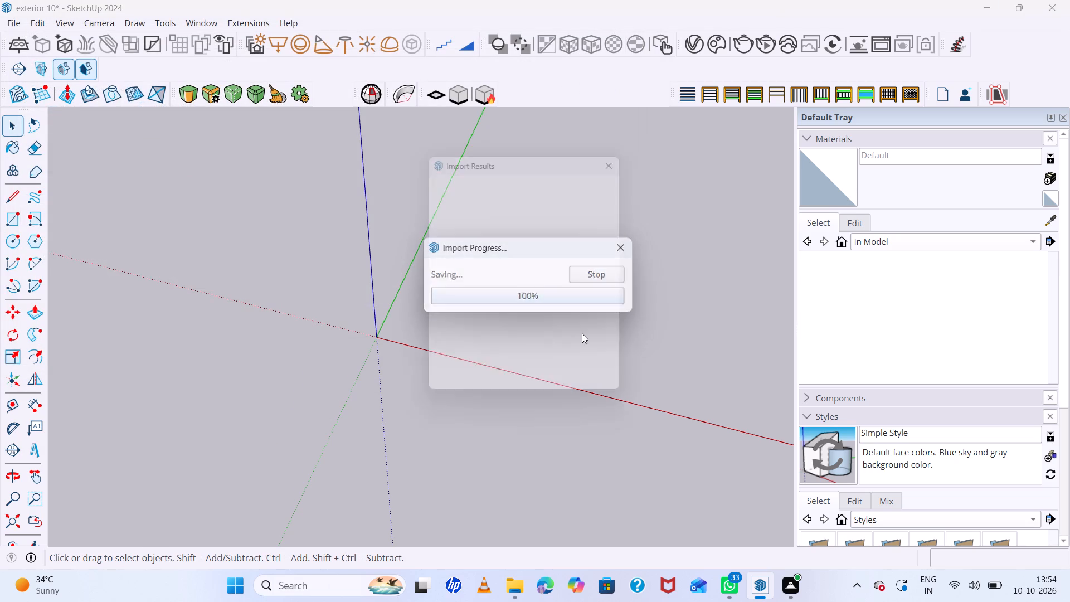
click(587, 382)
Examine the three imported floor plans and compare their room layouts.
scroll(495, 343, down, 6)
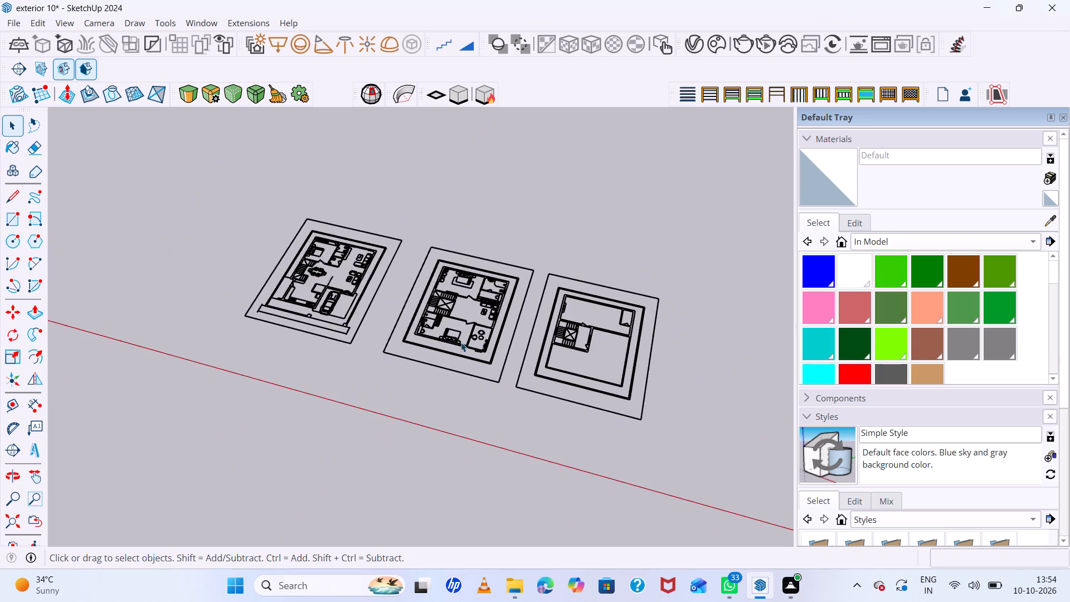
middle_drag(461, 343, 484, 443)
scroll(312, 280, up, 20)
scroll(312, 280, up, 1)
scroll(257, 261, down, 5)
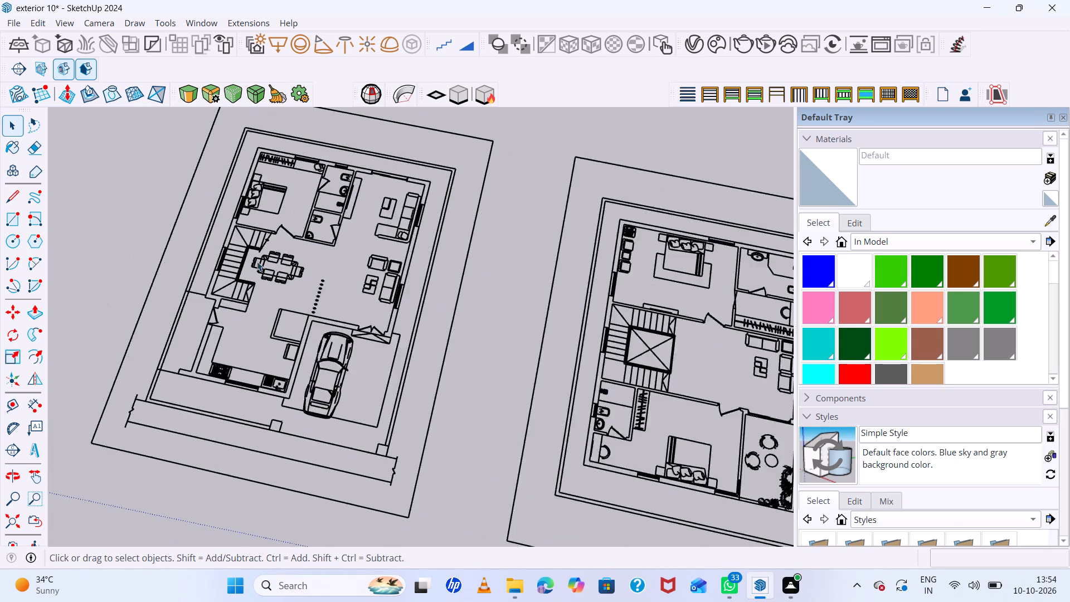
scroll(257, 261, down, 11)
scroll(595, 272, up, 14)
scroll(592, 269, down, 7)
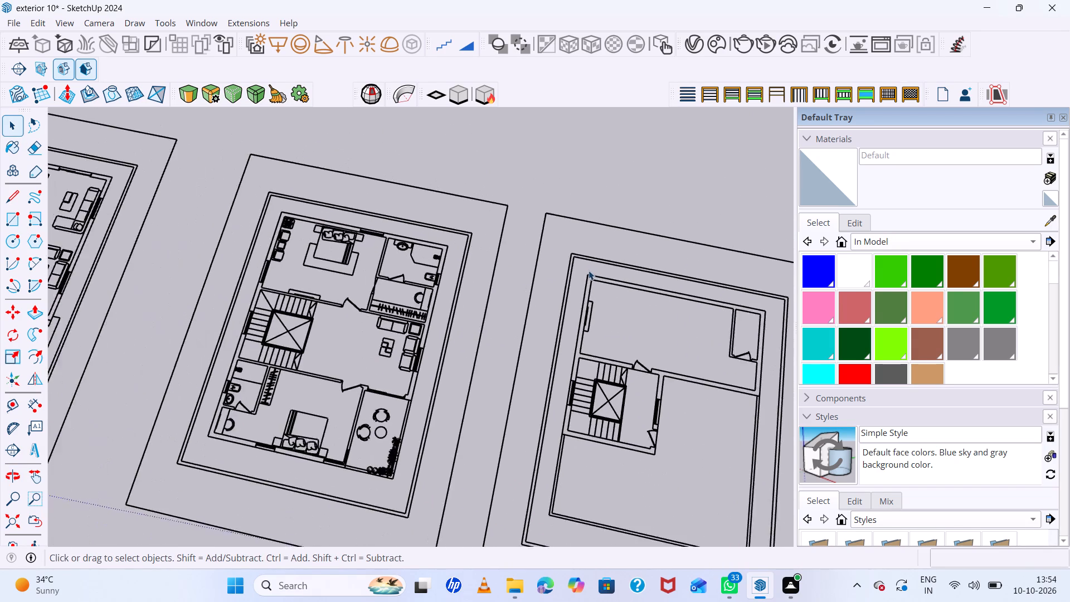
scroll(587, 271, down, 7)
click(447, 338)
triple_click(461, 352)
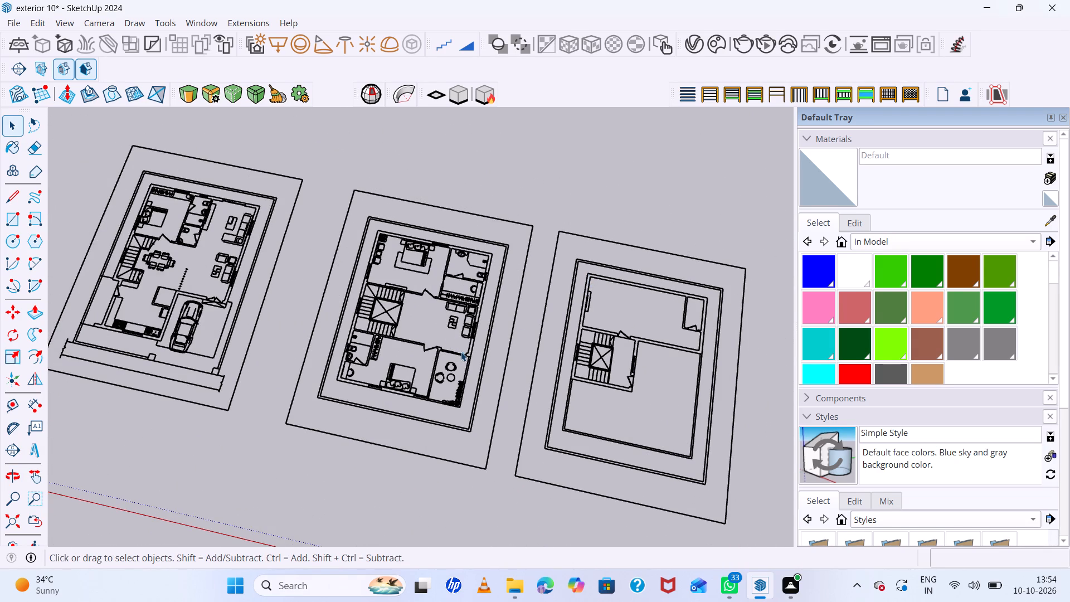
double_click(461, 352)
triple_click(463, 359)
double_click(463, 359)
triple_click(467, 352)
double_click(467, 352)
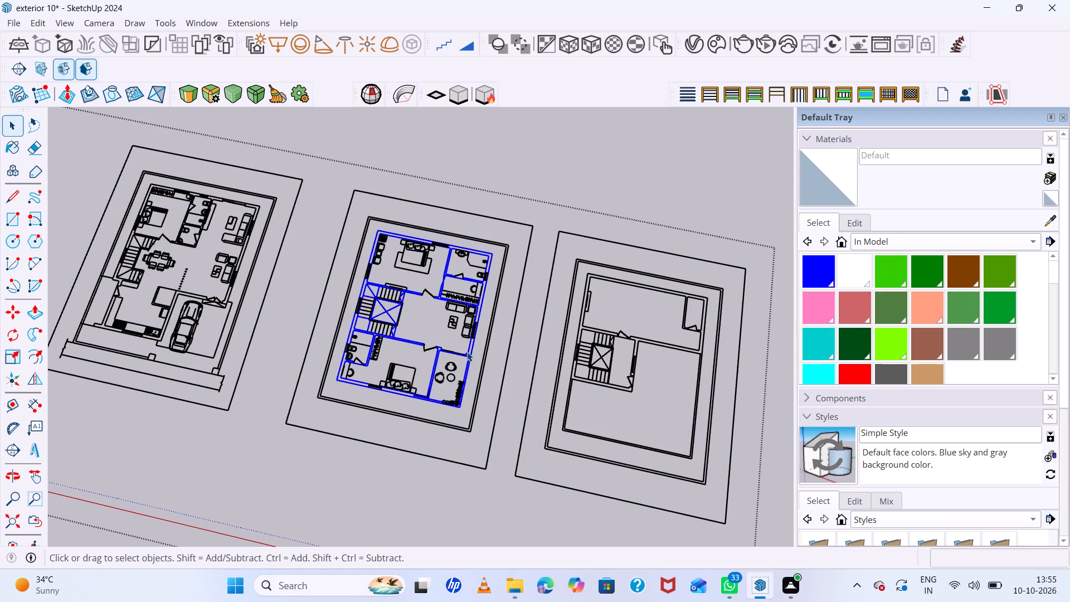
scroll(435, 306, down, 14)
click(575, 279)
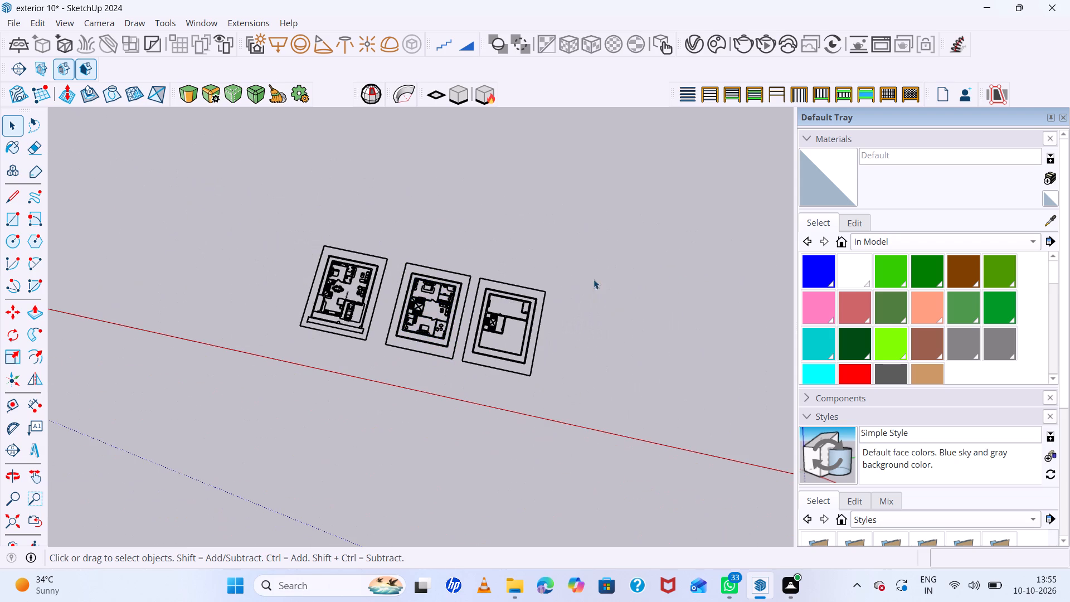
Examine the middle floor plan closely, especially the plants at the outer corner of its balcony.
scroll(425, 302, up, 20)
scroll(425, 302, up, 10)
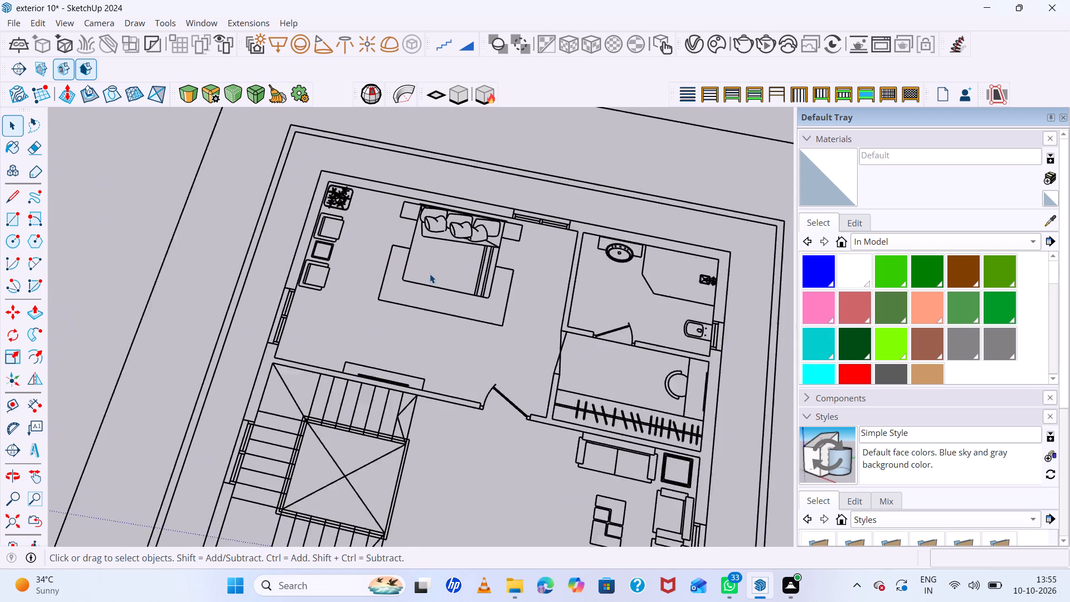
scroll(430, 274, up, 4)
scroll(430, 274, down, 15)
scroll(467, 327, down, 7)
middle_drag(522, 433, 494, 186)
scroll(488, 369, up, 20)
scroll(488, 369, up, 5)
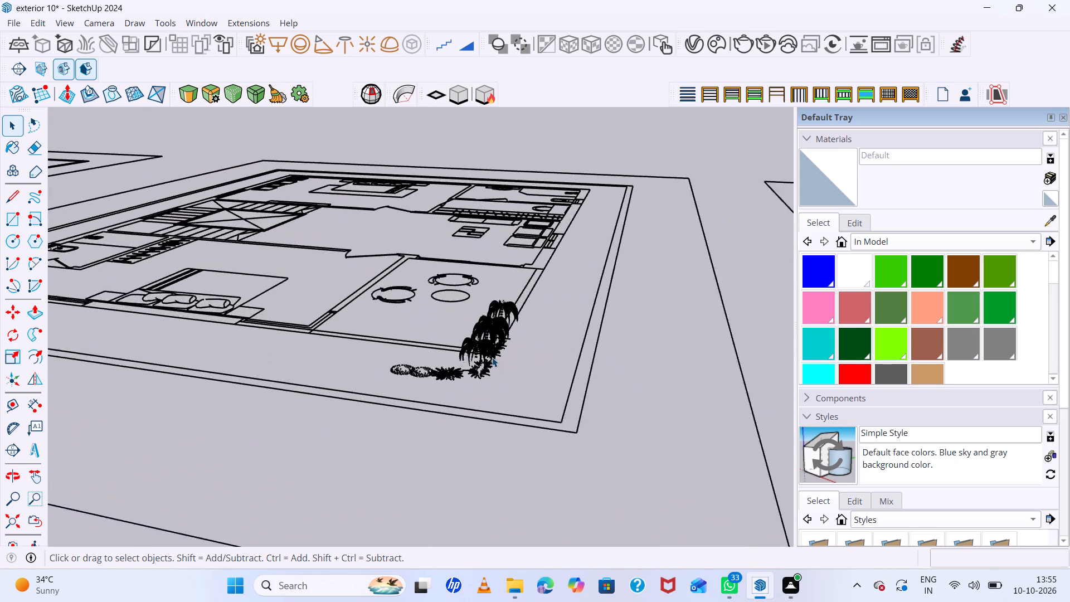
scroll(492, 357, up, 20)
scroll(492, 357, up, 8)
middle_drag(492, 352, 688, 362)
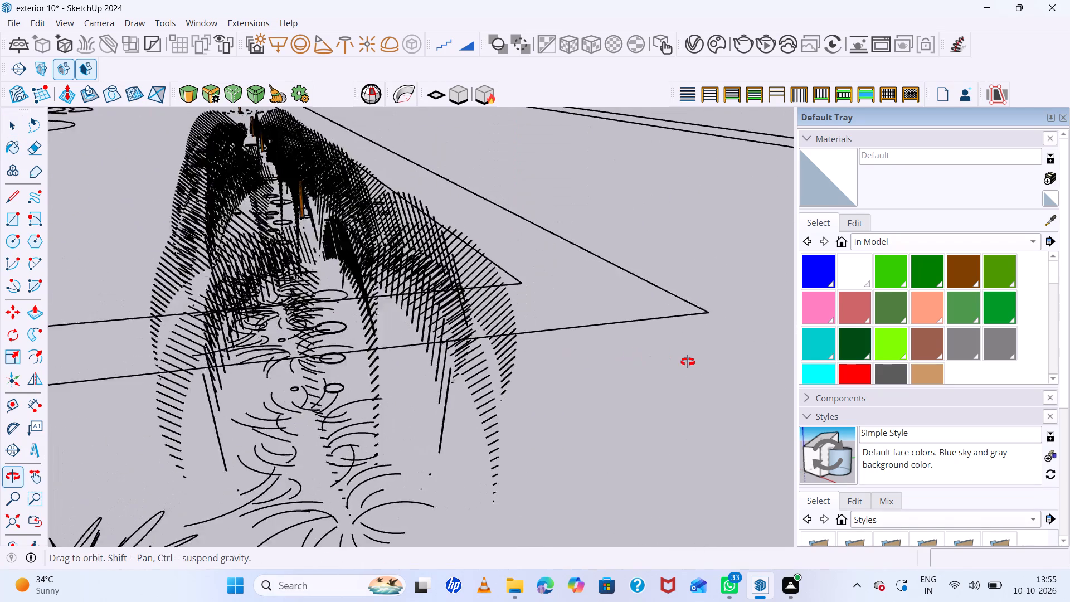
middle_drag(688, 362, 708, 362)
middle_click(708, 362)
scroll(479, 309, down, 20)
scroll(479, 309, down, 12)
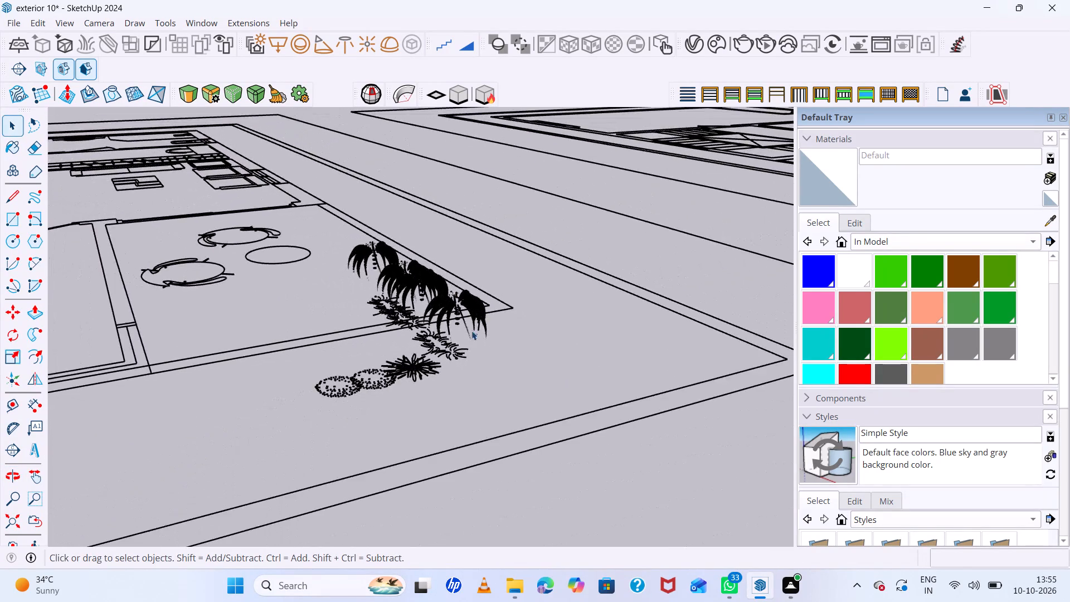
middle_drag(449, 336, 105, 519)
scroll(401, 386, up, 13)
middle_drag(420, 355, 465, 292)
scroll(457, 316, down, 11)
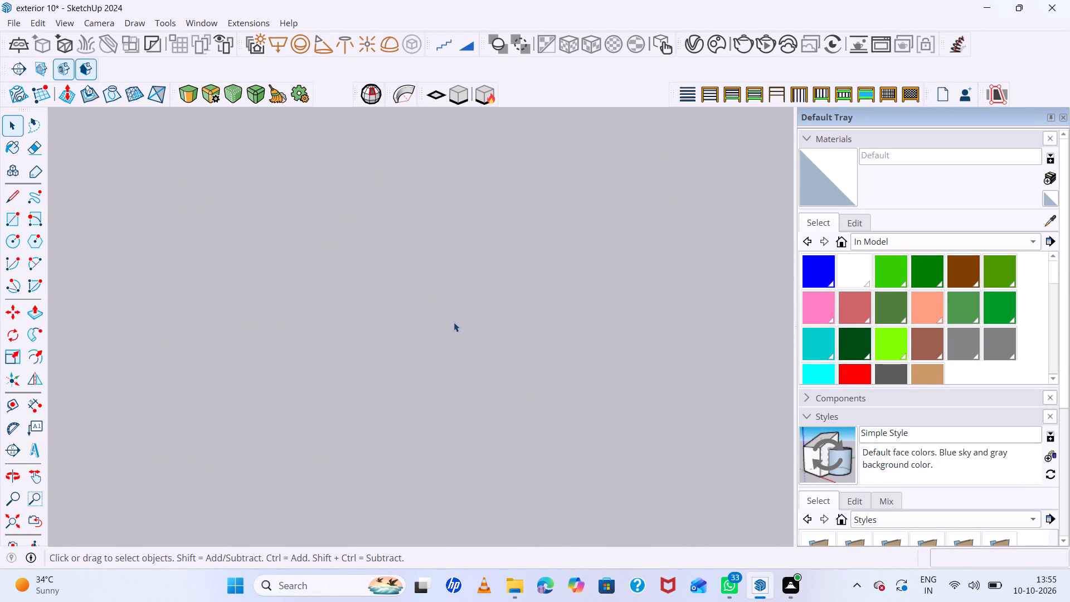
scroll(454, 322, down, 5)
scroll(244, 421, down, 20)
scroll(244, 421, down, 3)
scroll(444, 244, up, 8)
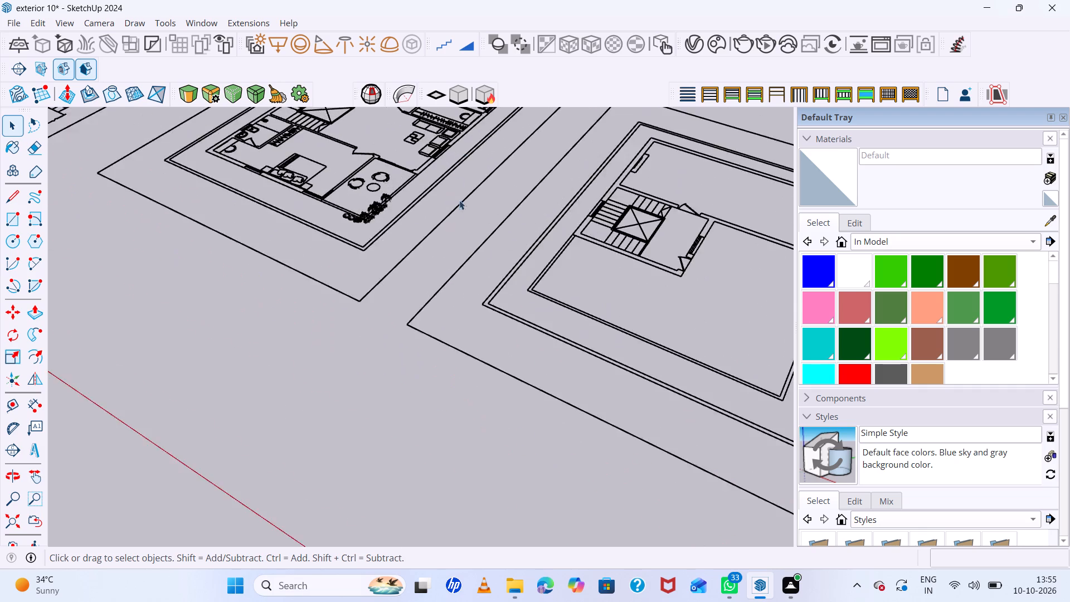
scroll(463, 209, down, 8)
middle_drag(309, 281, 525, 209)
scroll(302, 270, up, 17)
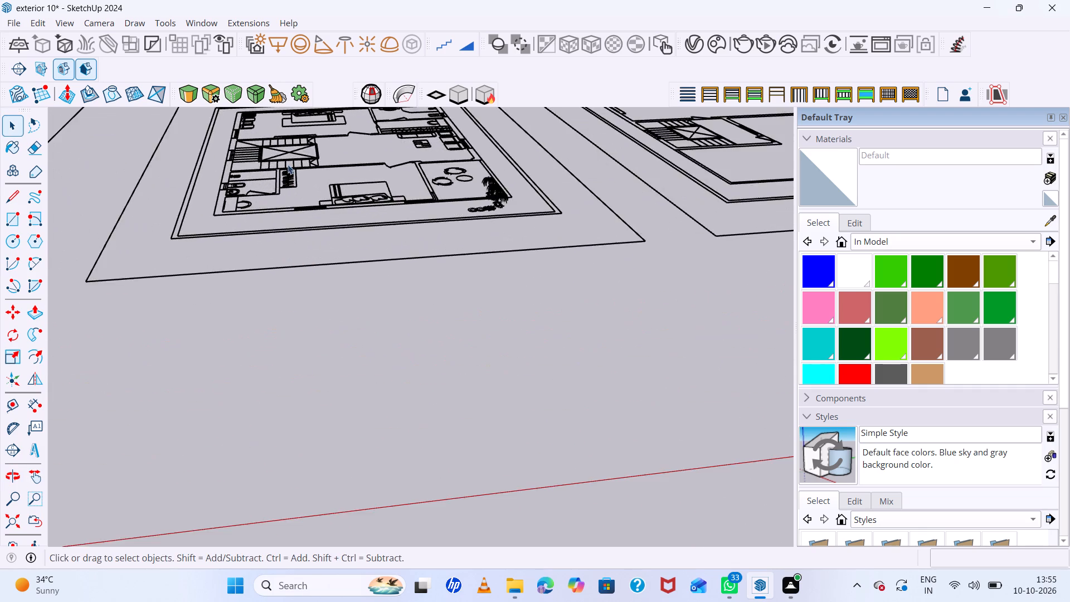
scroll(288, 164, up, 11)
middle_drag(469, 224, 432, 108)
scroll(614, 259, up, 8)
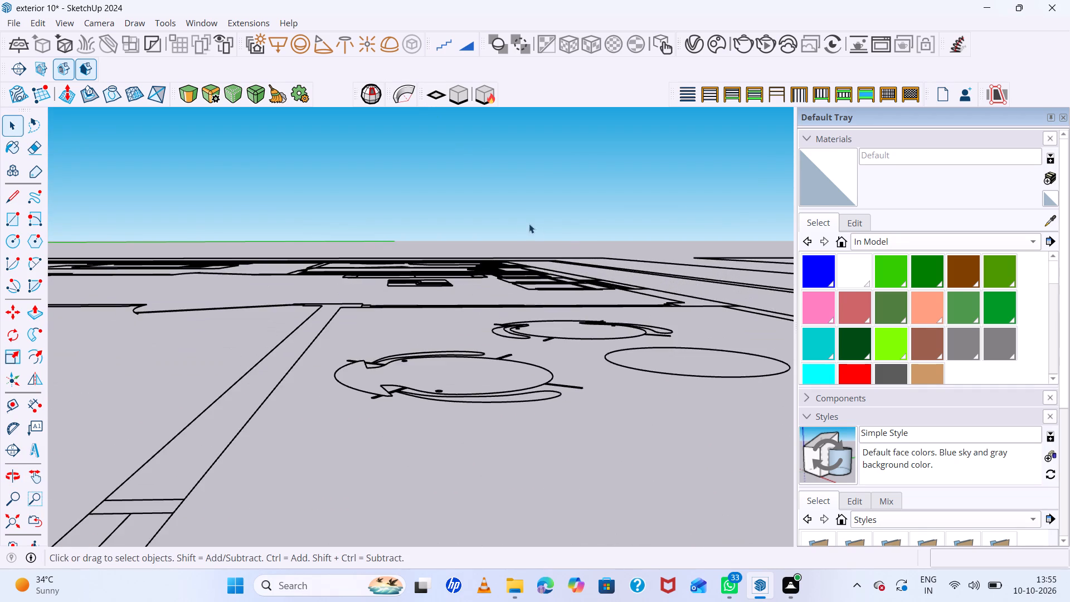
scroll(518, 223, down, 12)
scroll(559, 241, up, 13)
scroll(502, 258, up, 14)
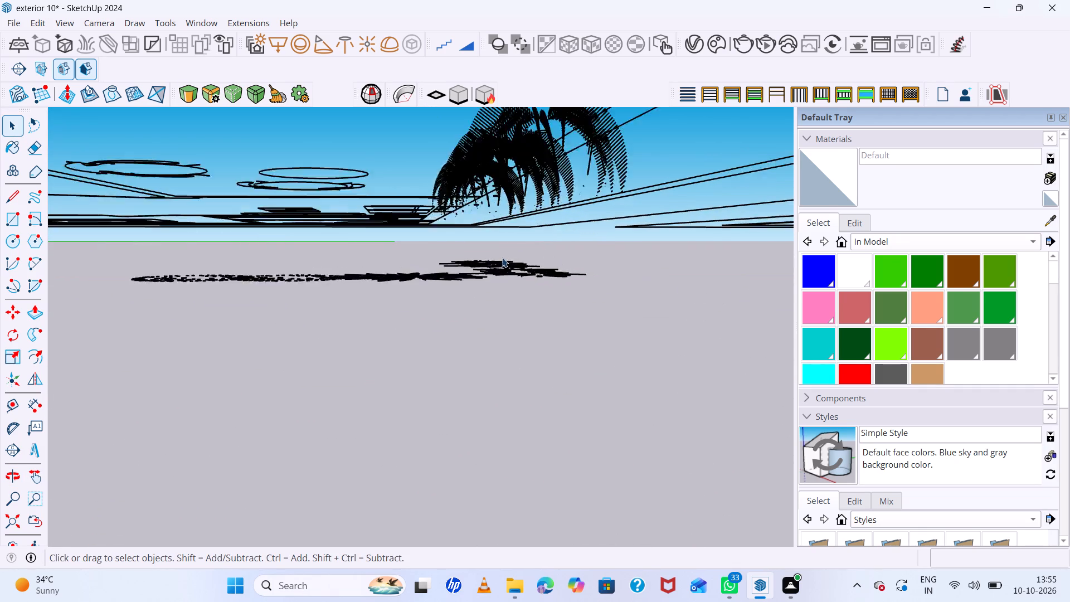
middle_drag(510, 299, 505, 283)
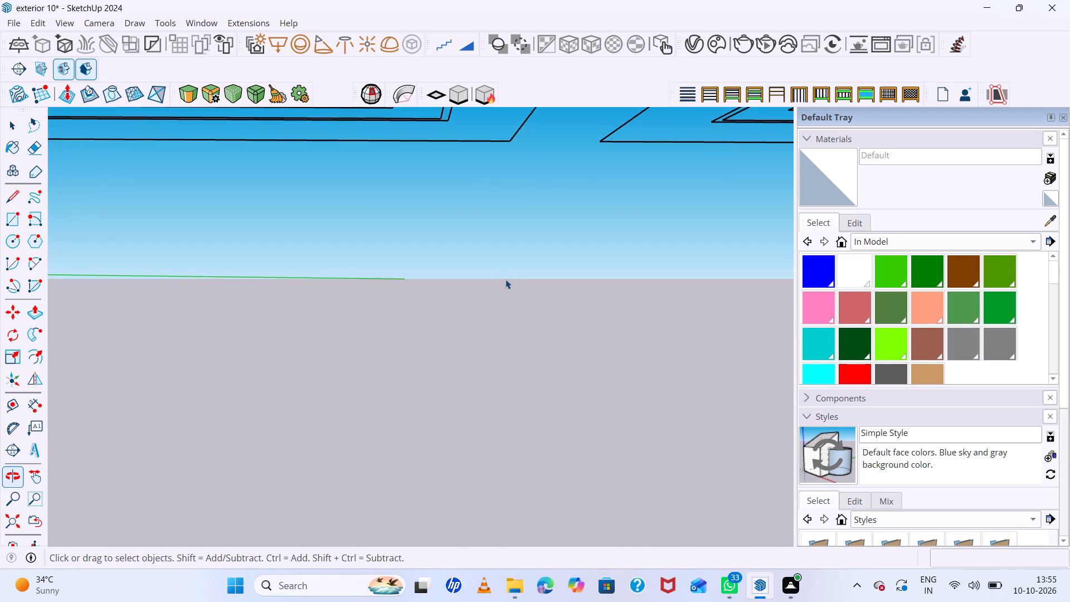
scroll(505, 279, down, 8)
middle_drag(470, 212, 486, 300)
scroll(400, 259, down, 15)
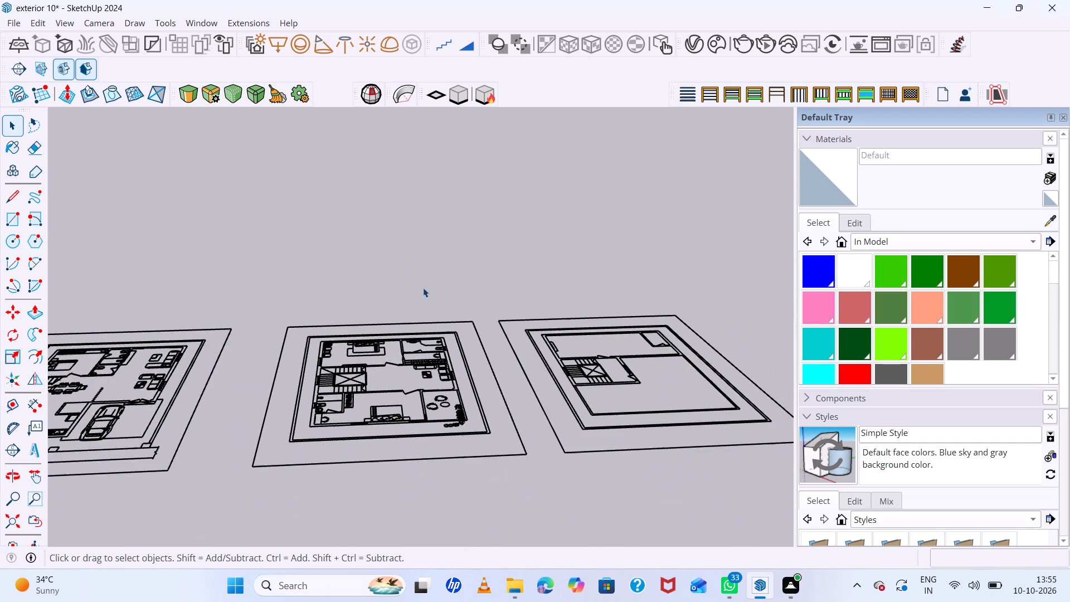
scroll(431, 318, up, 14)
scroll(511, 449, up, 20)
scroll(511, 449, up, 1)
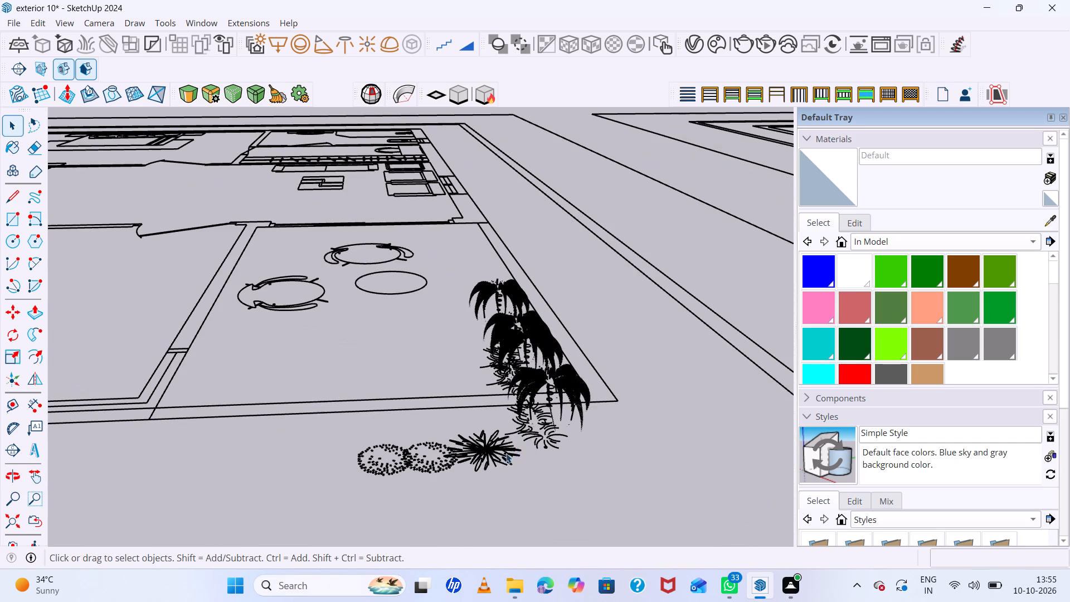
Open the imported plan group and delete the spiky plant and the two round shrubs outside the middle plan's balcony.
click(464, 456)
triple_click(464, 456)
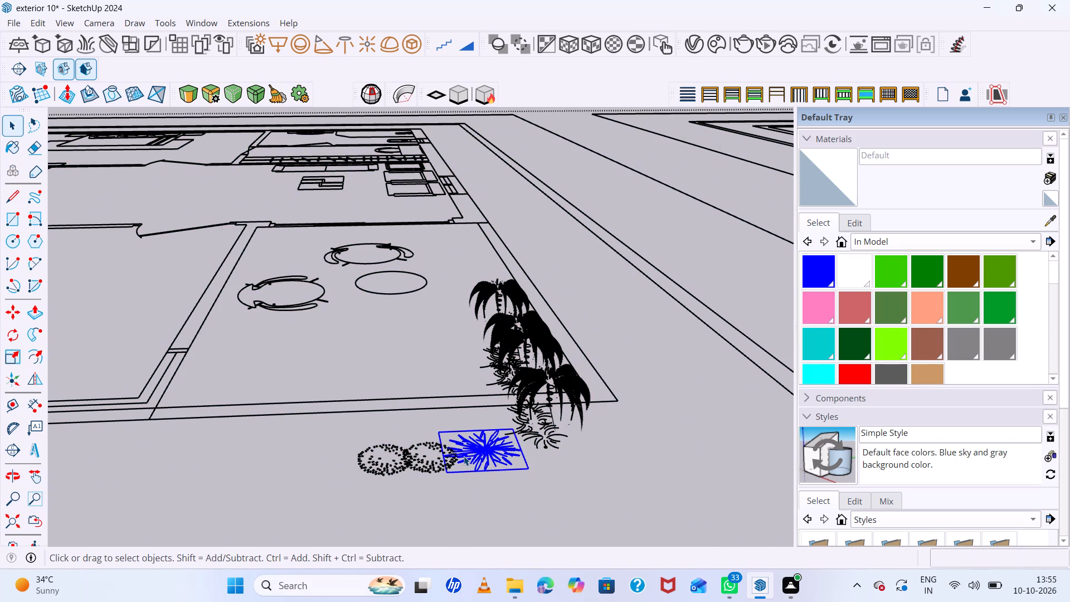
key(Delete)
click(444, 457)
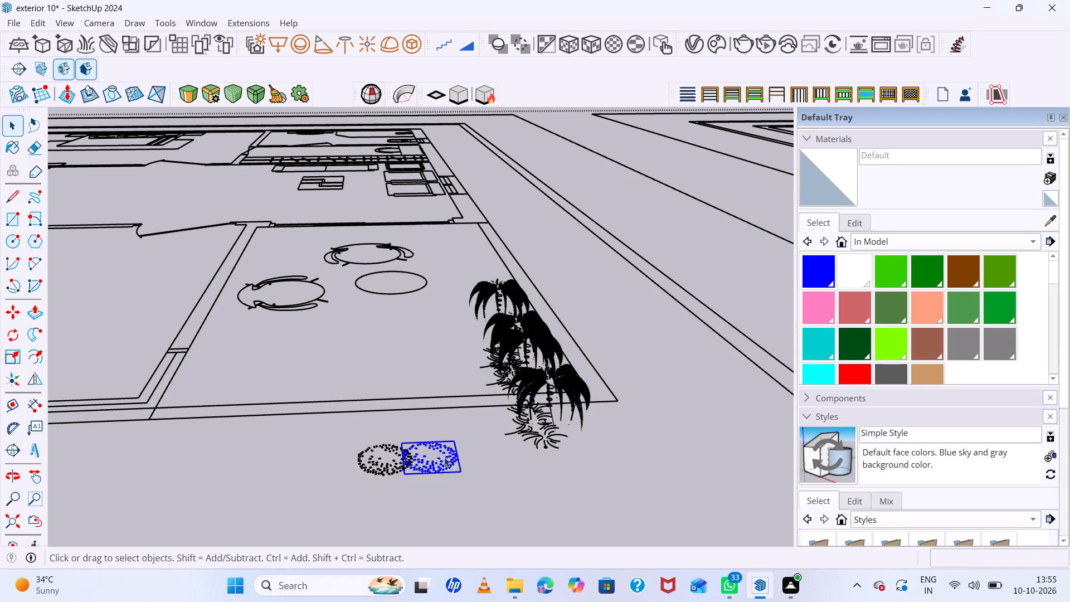
key(Delete)
double_click(406, 459)
key(Delete)
click(478, 462)
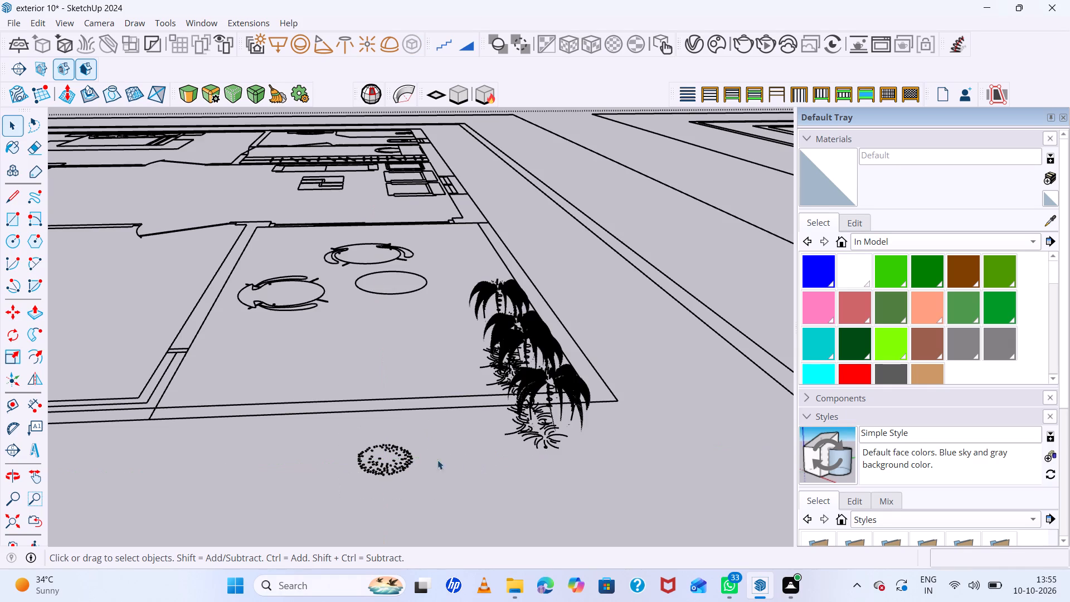
click(396, 457)
click(412, 457)
key(Delete)
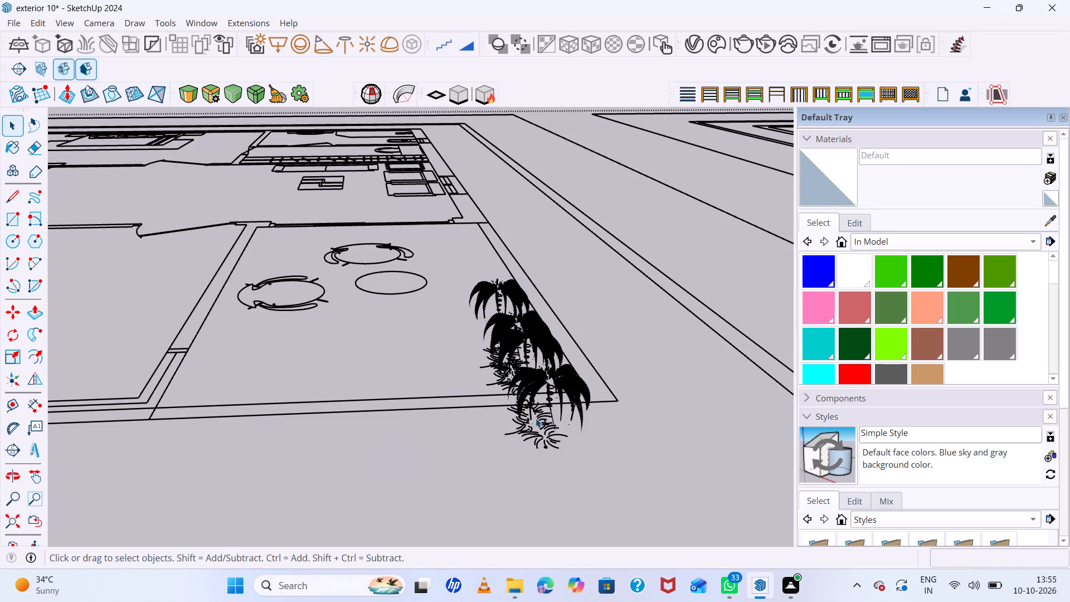
Delete the outermost spiky shrub and all the palms at the outer corner of the middle plan's balcony.
click(553, 434)
key(Delete)
click(557, 386)
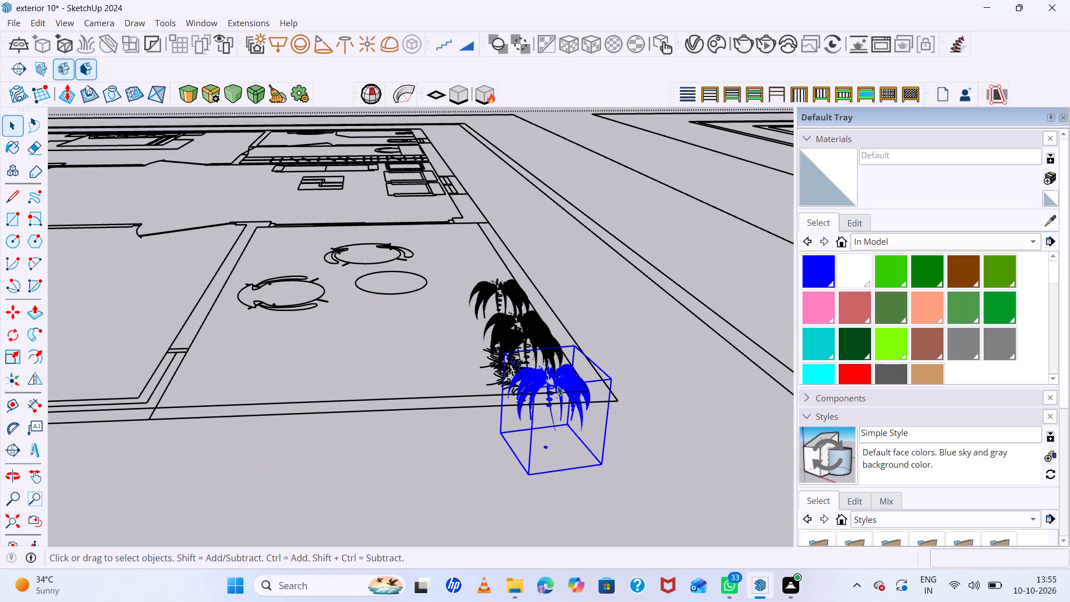
key(Delete)
click(532, 352)
key(Delete)
click(514, 334)
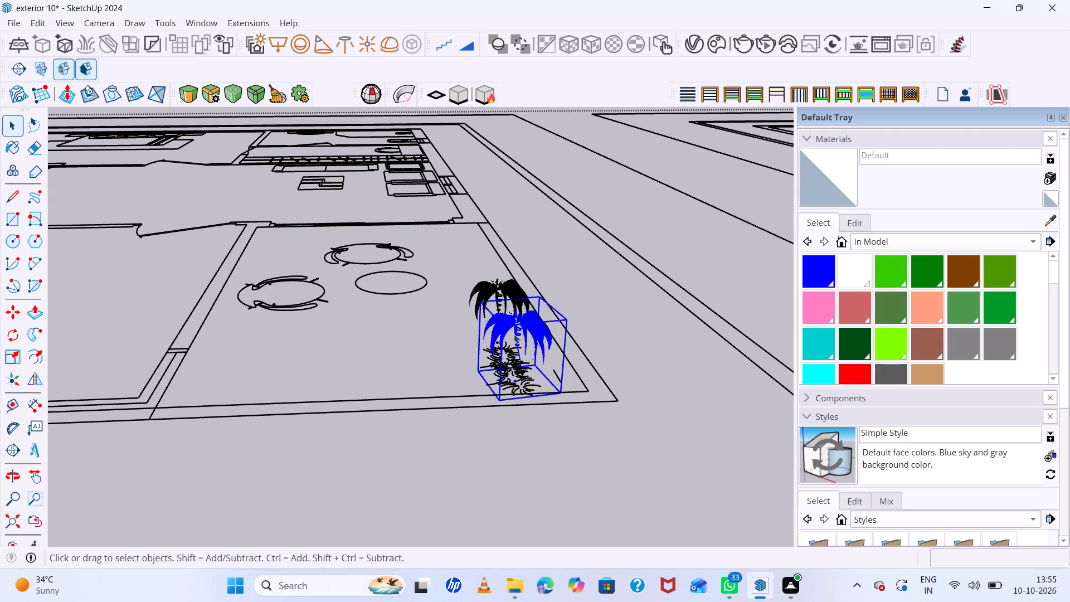
key(Delete)
click(509, 292)
key(Delete)
Delete the remaining spiky shrubs and the short stray line in the balcony corner, and close the plan group.
double_click(522, 371)
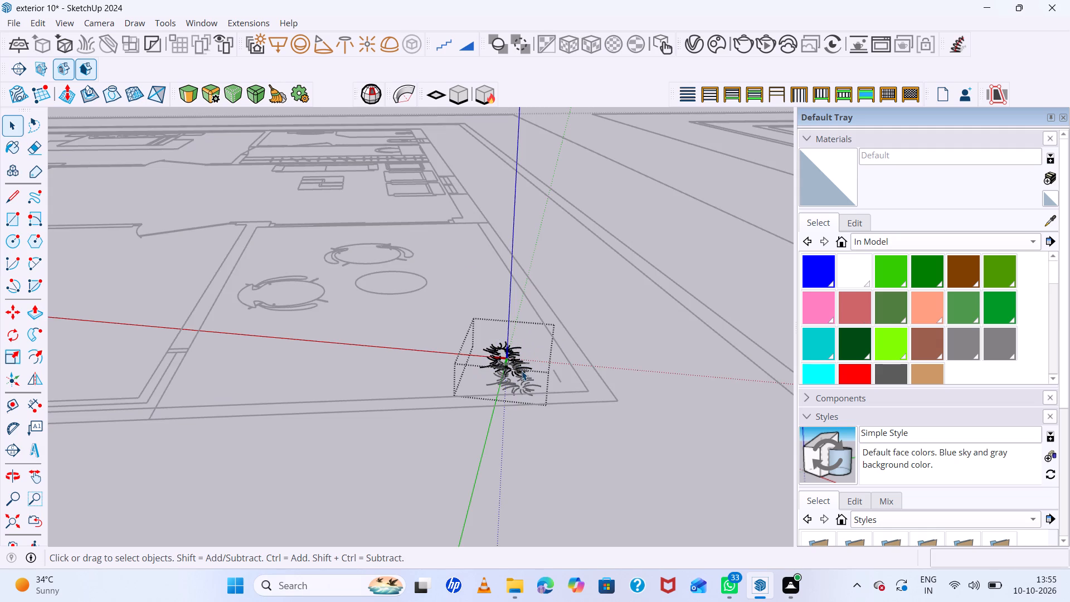
key(Delete)
double_click(586, 334)
click(498, 352)
key(Delete)
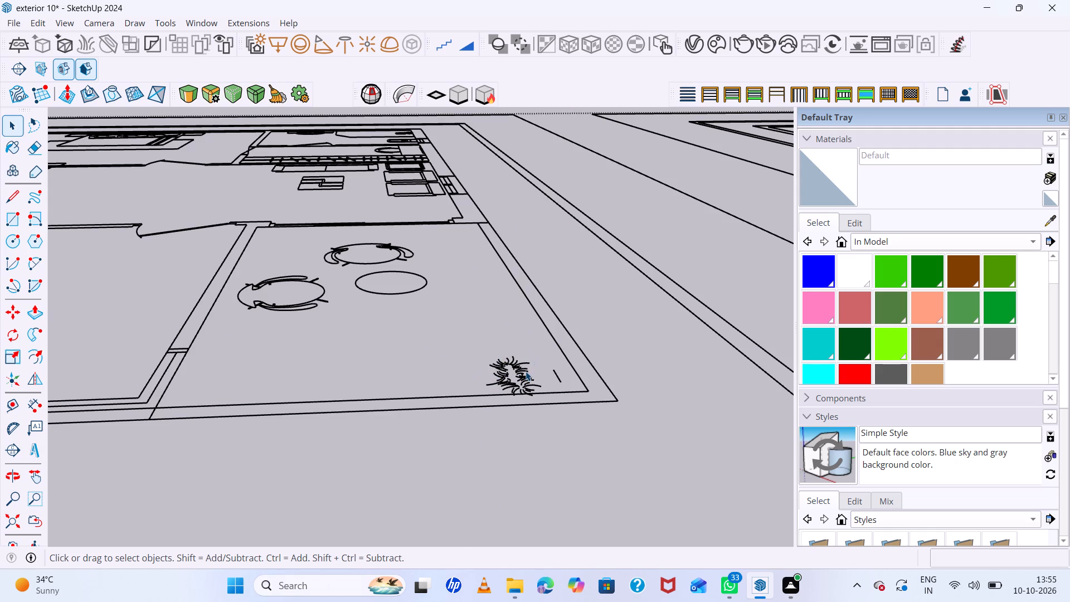
click(526, 371)
key(Delete)
click(555, 371)
key(Delete)
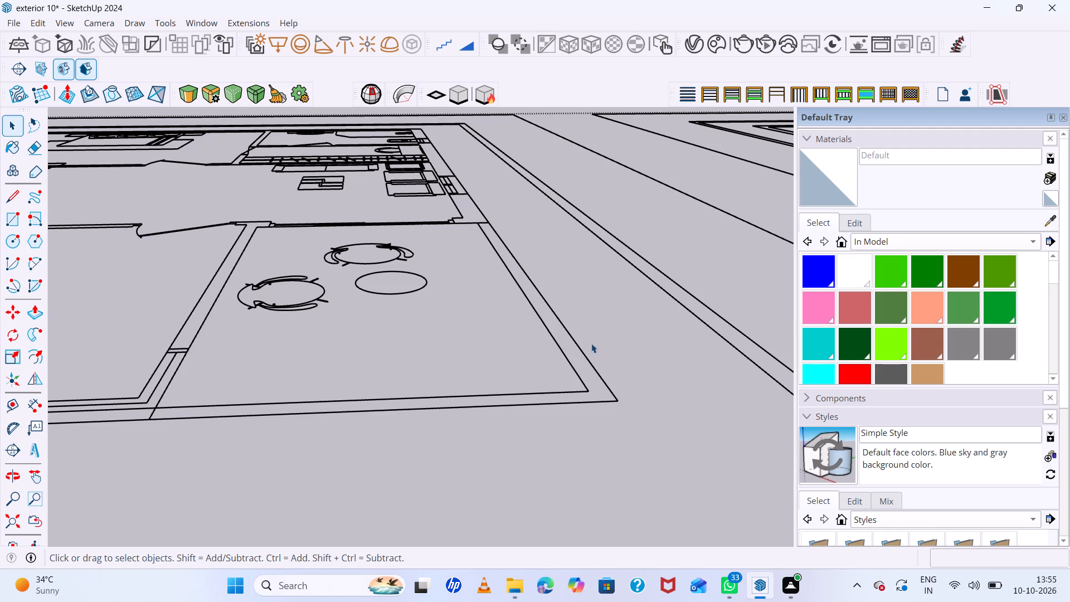
scroll(582, 354, down, 15)
scroll(404, 335, down, 7)
middle_drag(425, 356, 455, 576)
scroll(394, 371, down, 6)
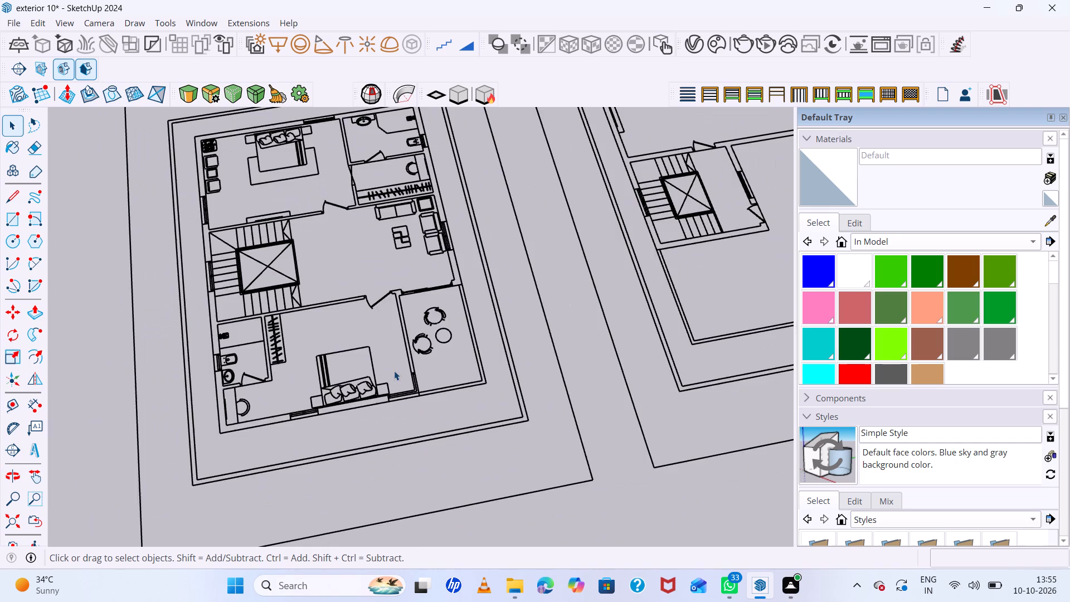
scroll(394, 371, down, 18)
middle_drag(449, 403, 426, 286)
click(691, 287)
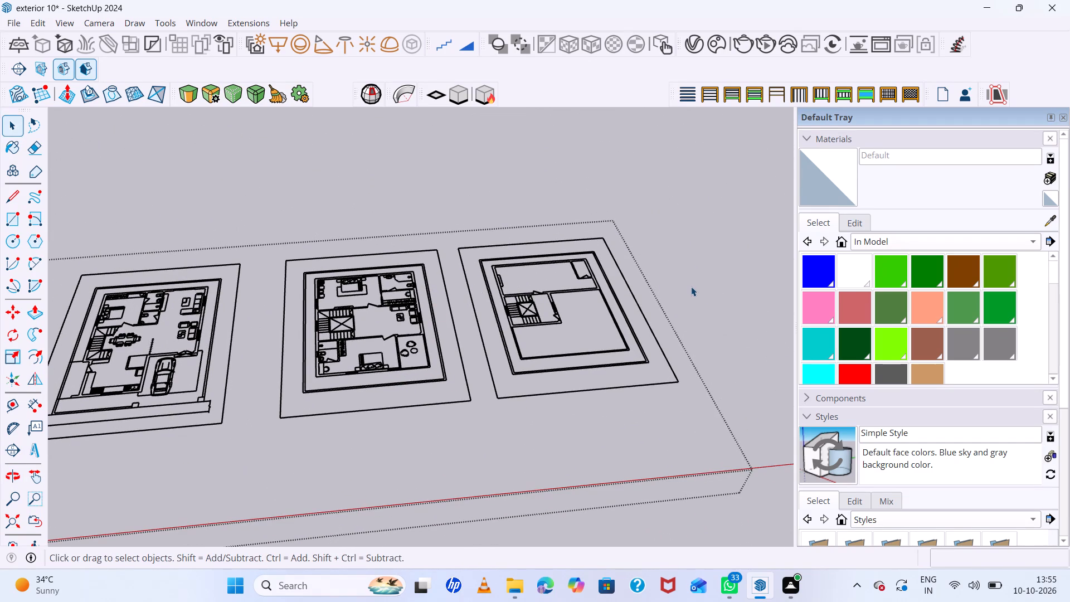
Examine the three floor plans from several angles, checking the middle plan's outline and its cleared balcony corner.
scroll(384, 288, up, 14)
scroll(383, 287, down, 7)
middle_drag(484, 397, 474, 357)
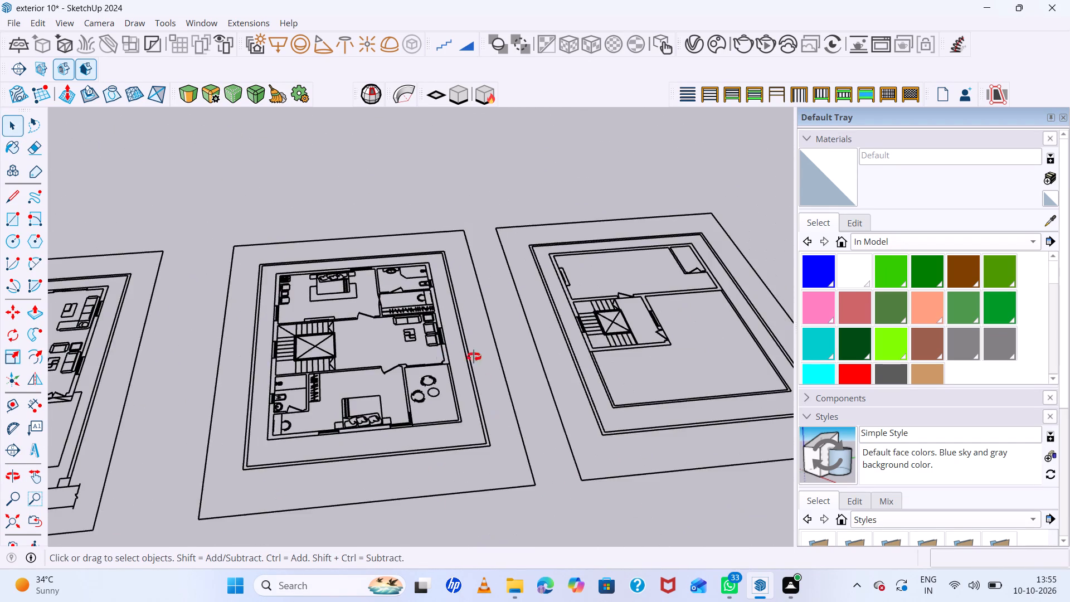
middle_drag(474, 357, 422, 157)
scroll(393, 216, up, 17)
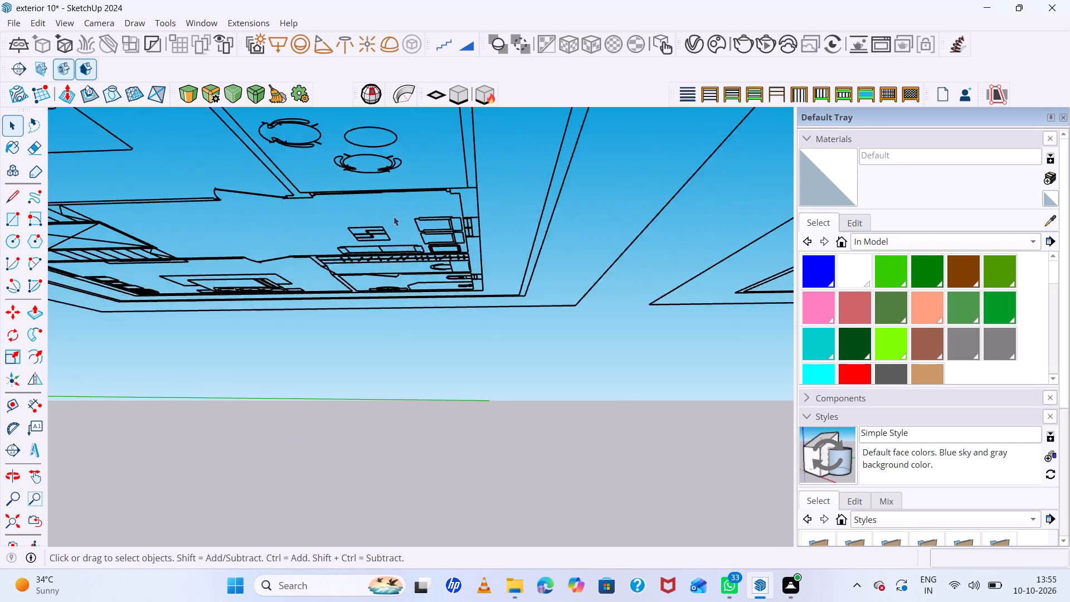
scroll(393, 216, up, 2)
scroll(393, 216, down, 14)
scroll(400, 254, down, 12)
middle_drag(408, 291, 451, 439)
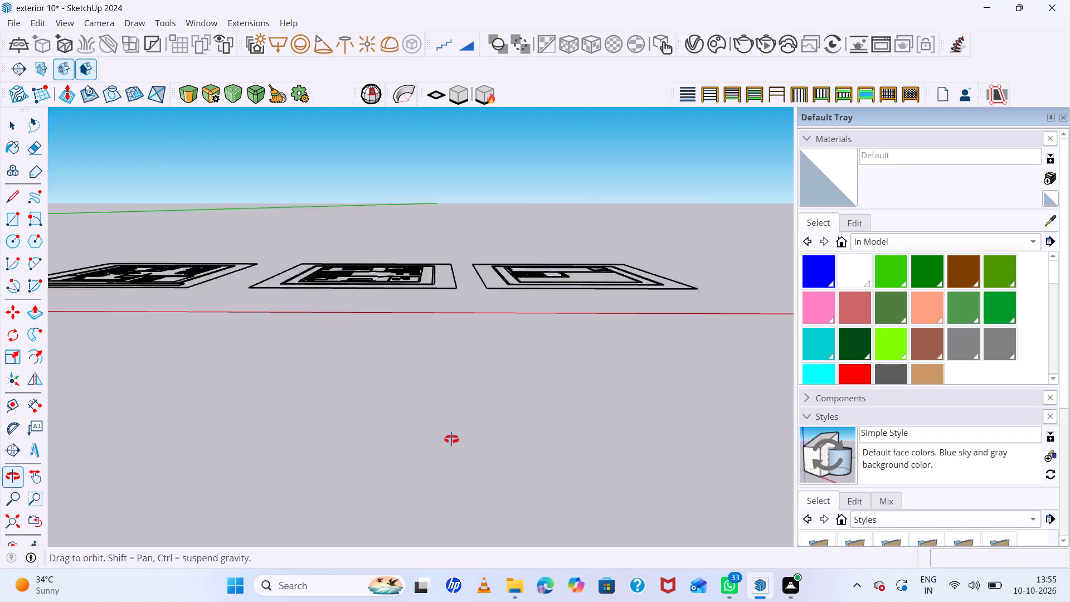
middle_drag(451, 439, 454, 446)
scroll(453, 445, down, 16)
middle_drag(483, 343, 497, 492)
click(541, 300)
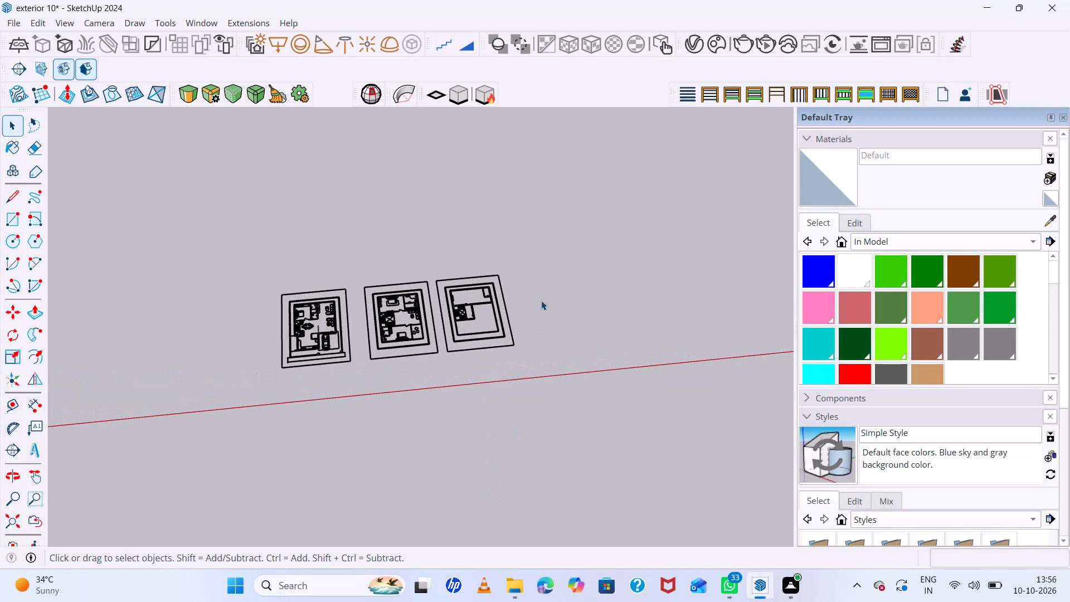
scroll(433, 312, up, 5)
triple_click(418, 320)
click(418, 320)
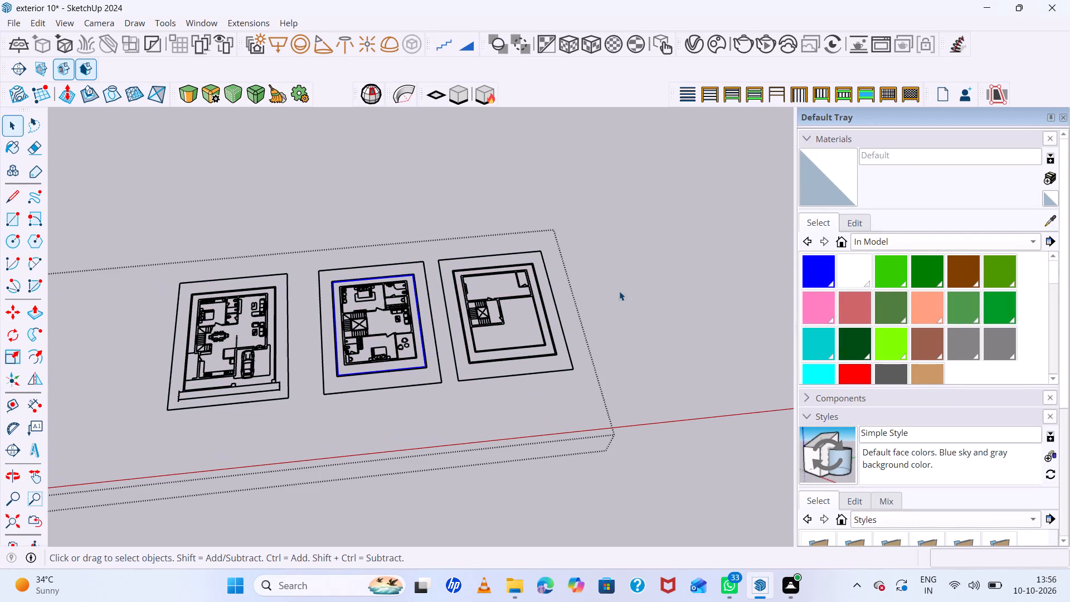
click(624, 289)
scroll(624, 290, up, 13)
scroll(505, 299, down, 15)
scroll(405, 332, up, 3)
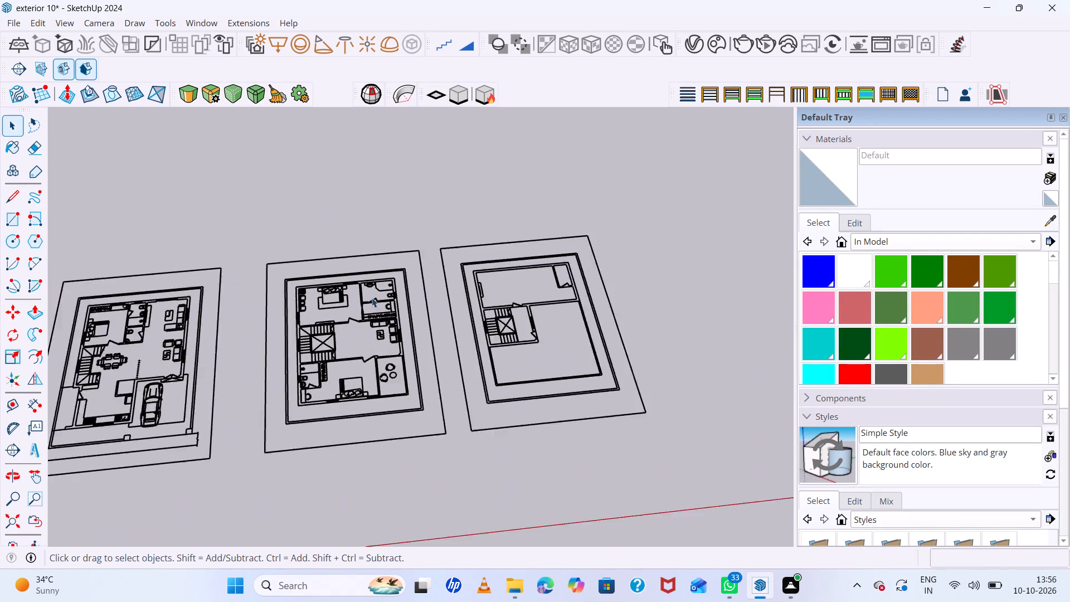
scroll(372, 298, up, 20)
scroll(372, 298, up, 1)
scroll(256, 269, down, 20)
scroll(256, 269, down, 4)
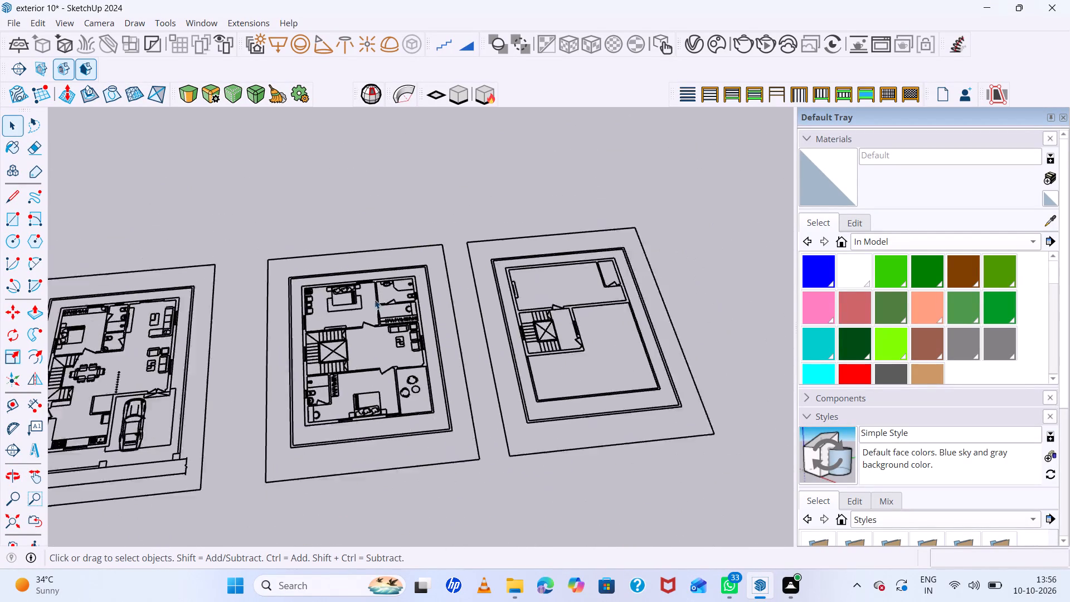
scroll(547, 353, up, 1)
middle_drag(546, 353, 446, 308)
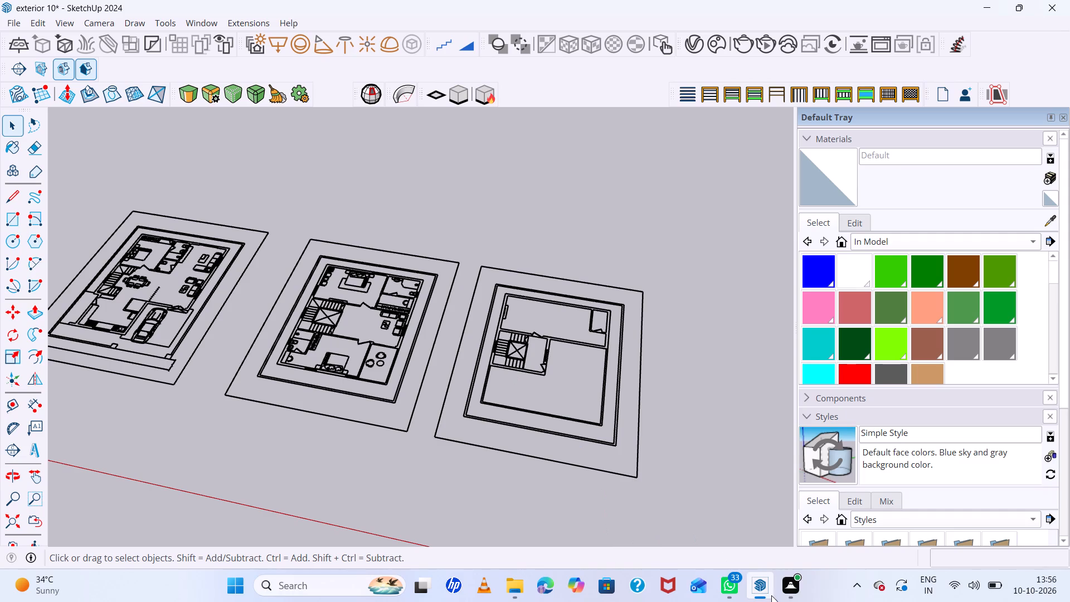
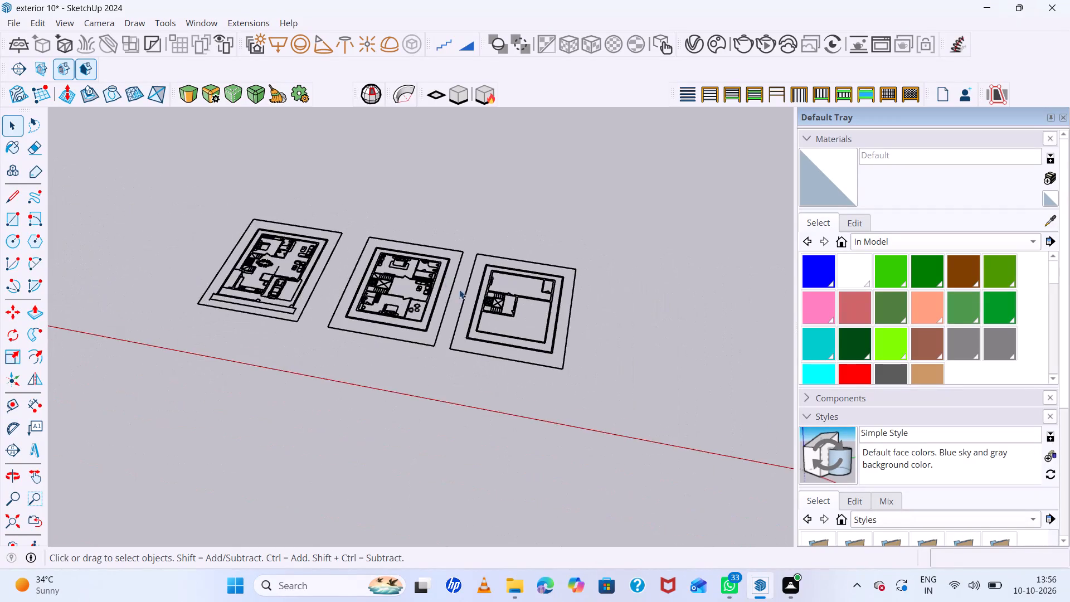
Examine the three floor plans, focusing on the middle plan's balcony, staircase and bedroom layout.
scroll(529, 309, up, 6)
middle_drag(518, 307, 622, 355)
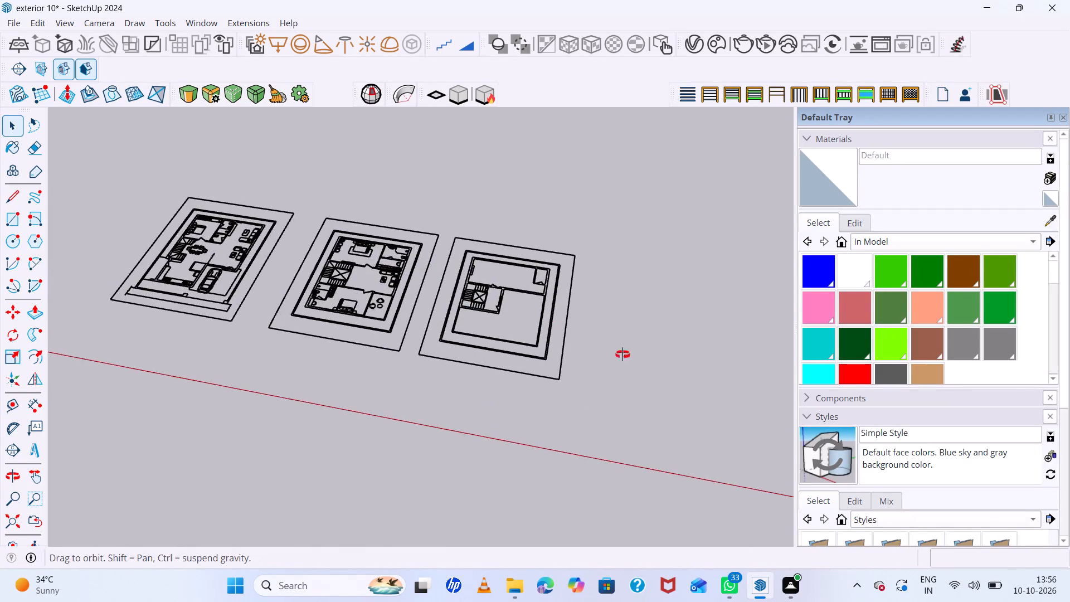
middle_drag(622, 355, 660, 371)
scroll(293, 313, up, 13)
middle_drag(521, 422, 414, 429)
scroll(436, 337, up, 6)
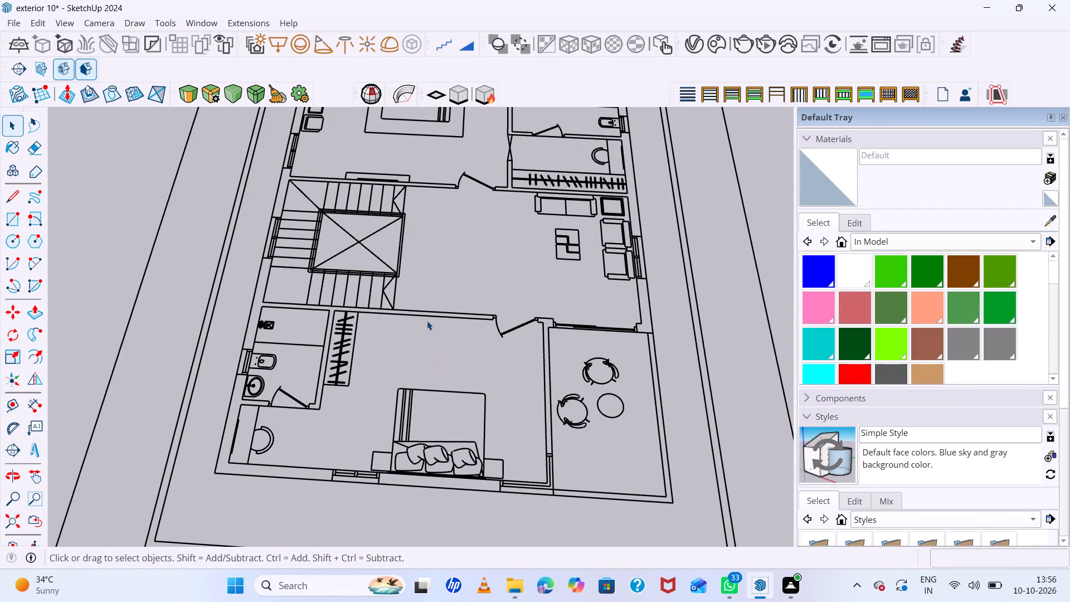
scroll(419, 313, down, 20)
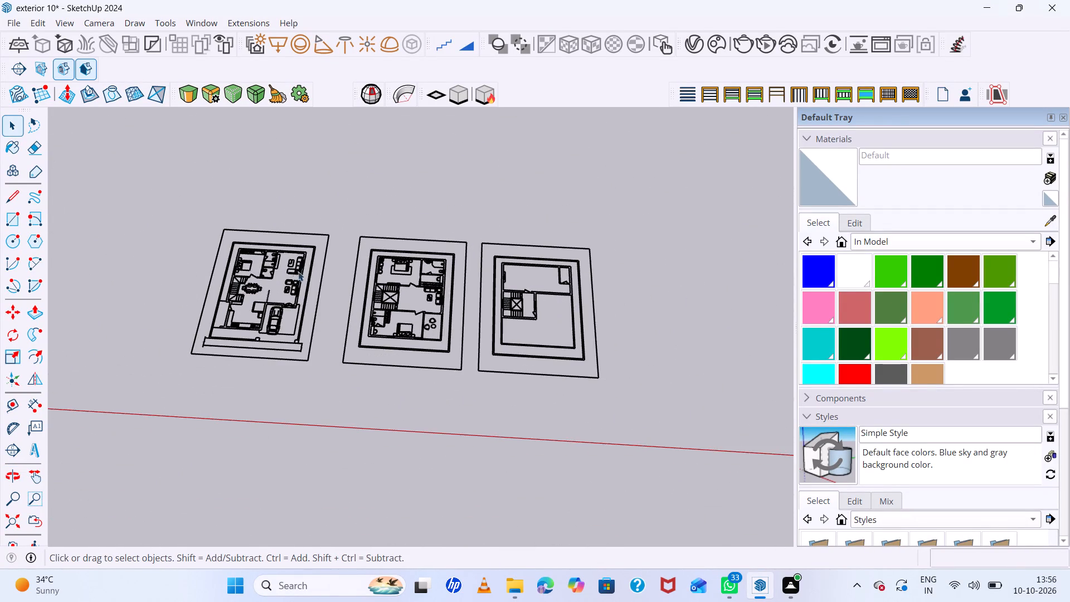
scroll(332, 256, up, 12)
scroll(543, 261, up, 6)
scroll(553, 245, down, 15)
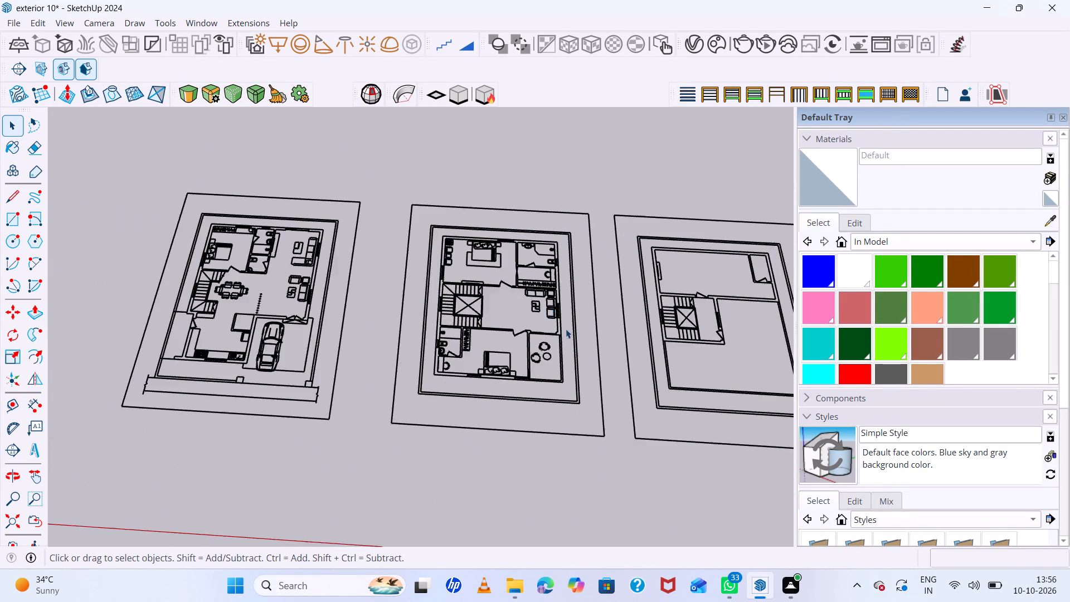
Trace the middle plan's outer wall outline with lines from corner to corner, about 29' 3" by 39' 9", closing it into a face.
scroll(568, 334, up, 13)
key(l)
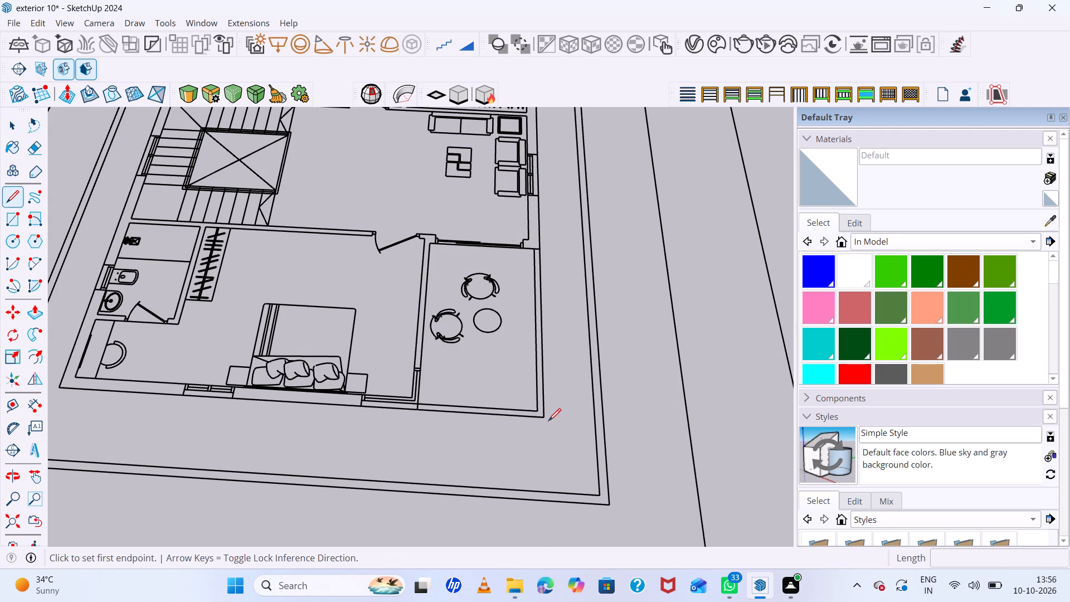
scroll(548, 421, up, 5)
click(542, 412)
scroll(674, 397, down, 13)
scroll(314, 405, up, 3)
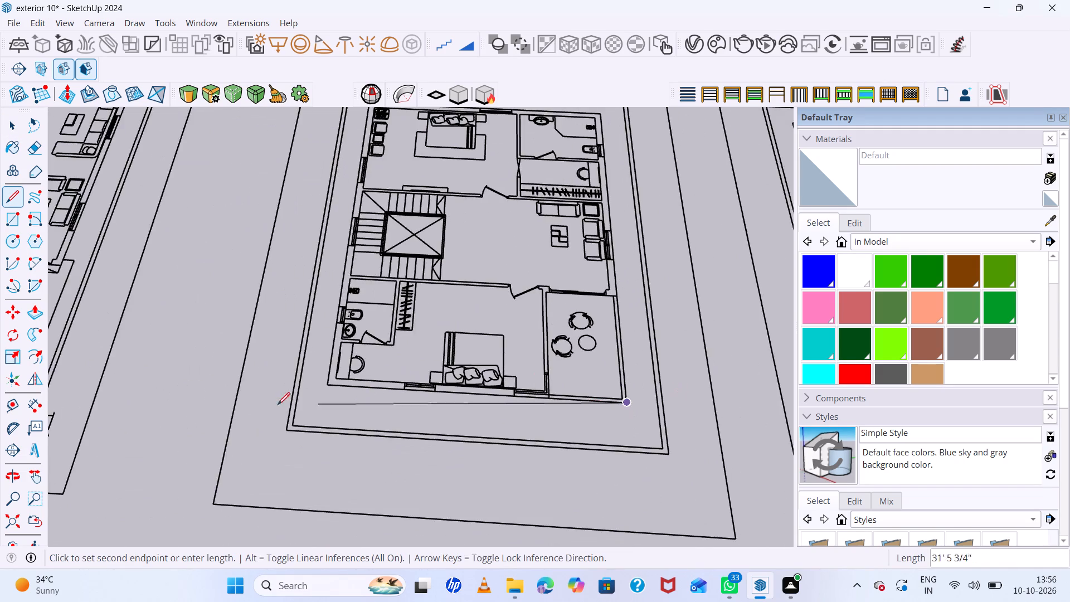
scroll(278, 405, up, 11)
click(341, 362)
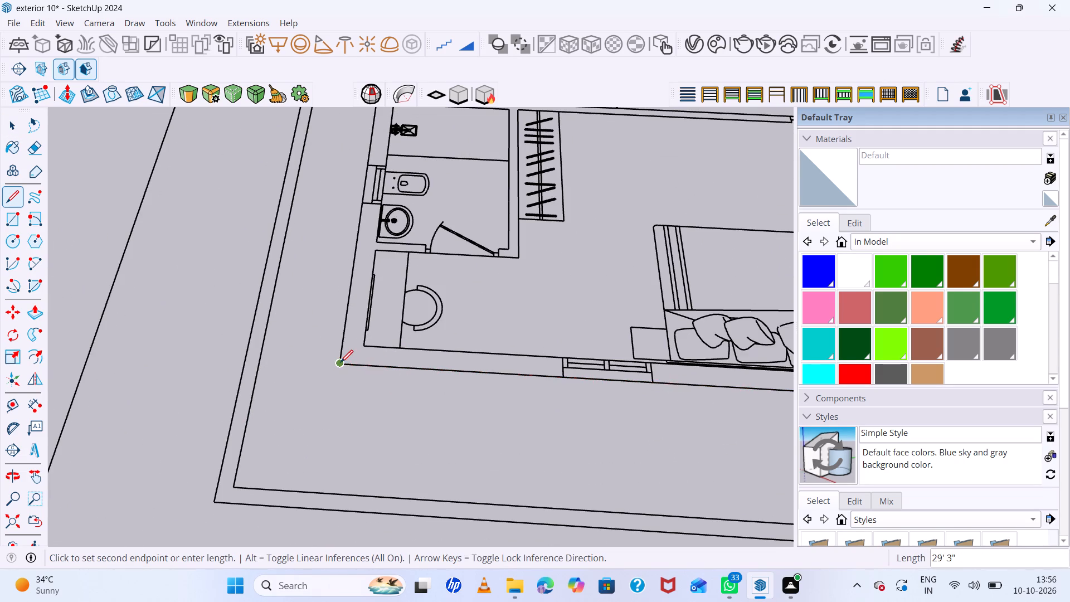
scroll(341, 404, down, 20)
scroll(341, 404, down, 4)
scroll(347, 208, up, 7)
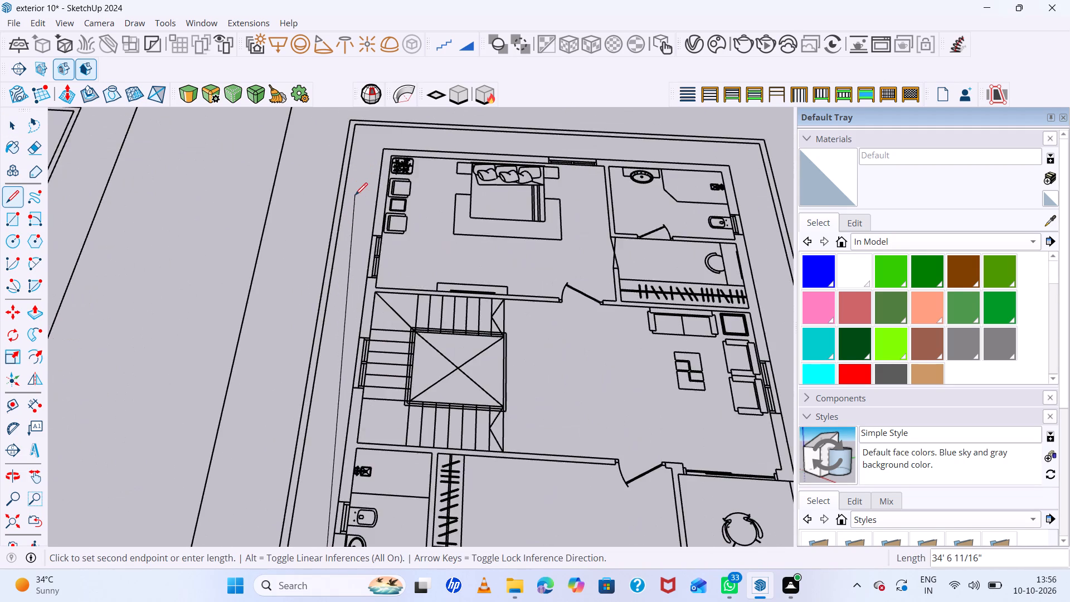
scroll(355, 195, up, 5)
click(403, 120)
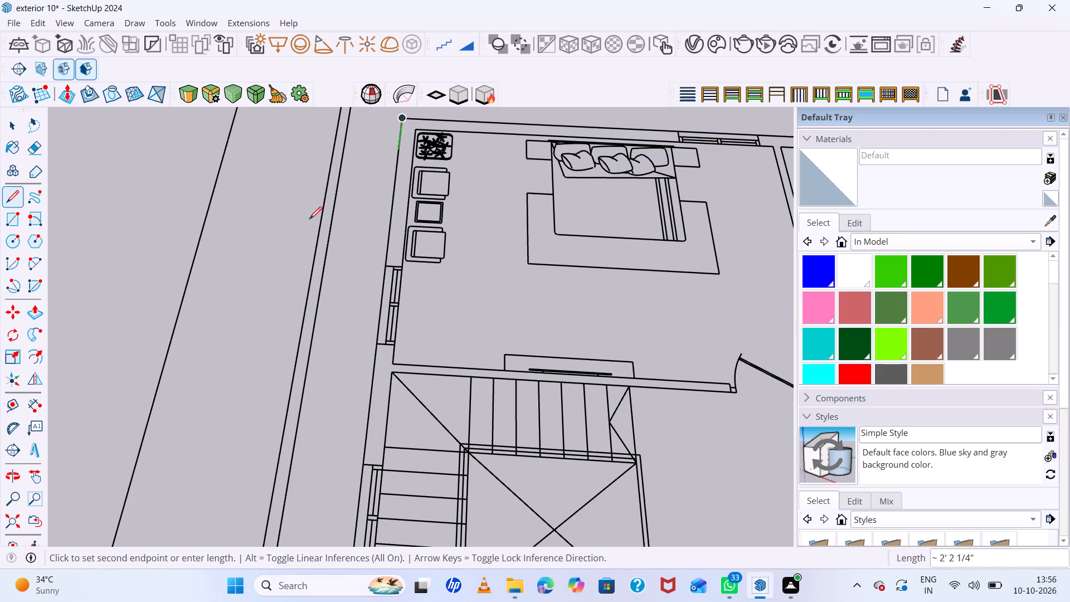
scroll(265, 251, down, 15)
scroll(449, 187, up, 11)
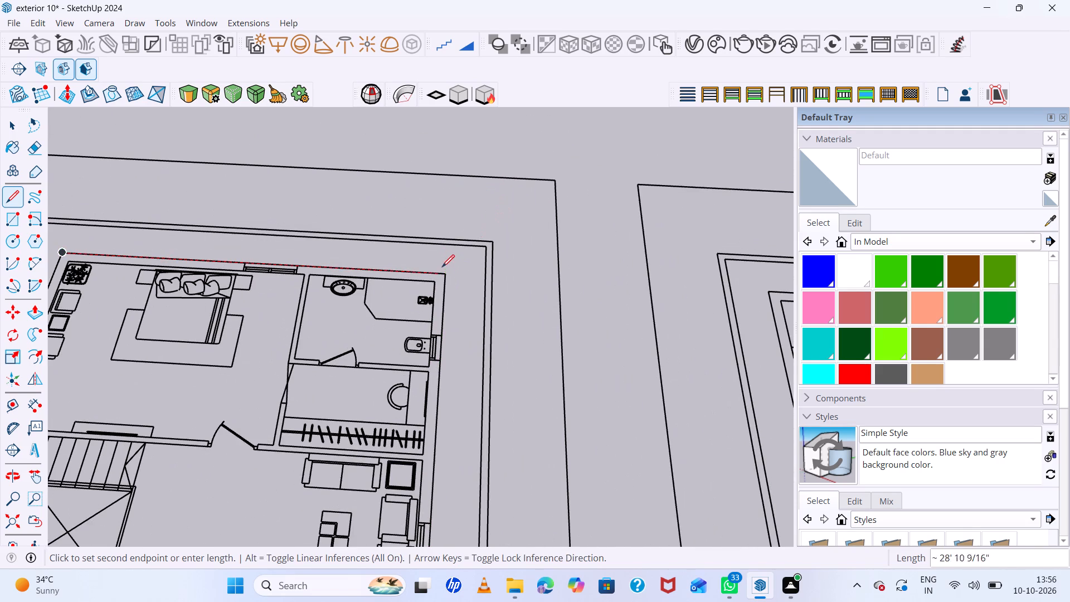
click(444, 274)
scroll(469, 231, down, 16)
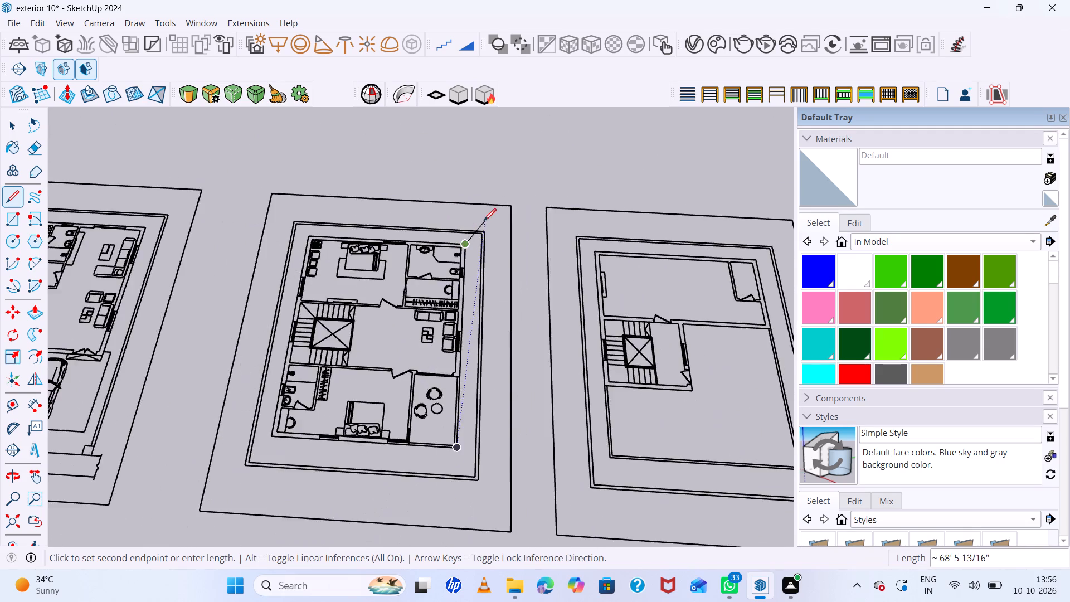
scroll(484, 221, down, 8)
scroll(489, 375, up, 15)
scroll(429, 324, up, 6)
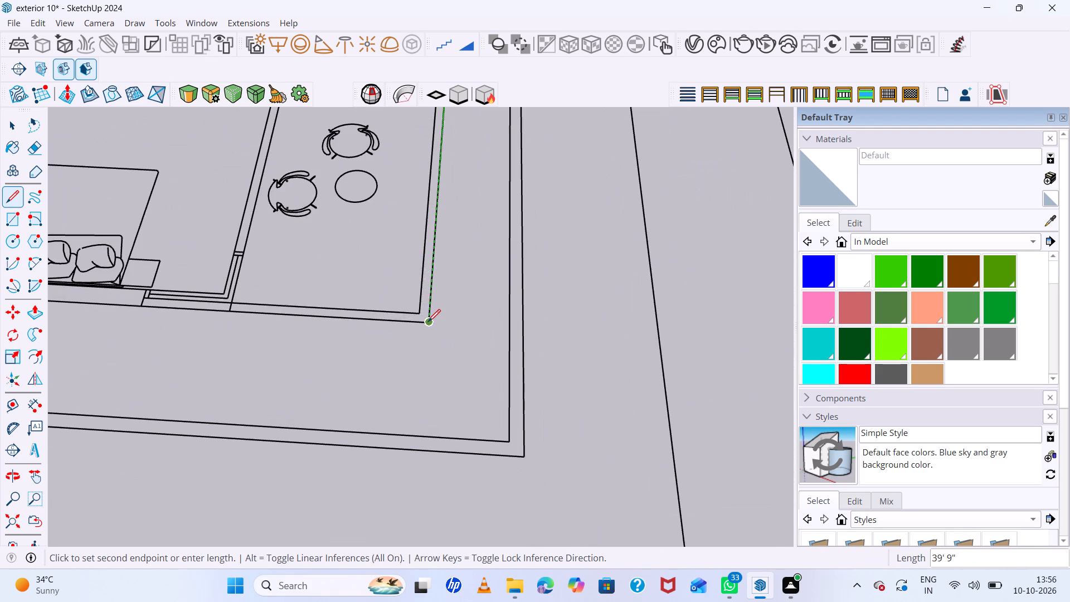
click(428, 322)
scroll(498, 337, down, 15)
Offset the middle plan's outline face inward to the inner face of the outer walls.
key(space)
click(373, 270)
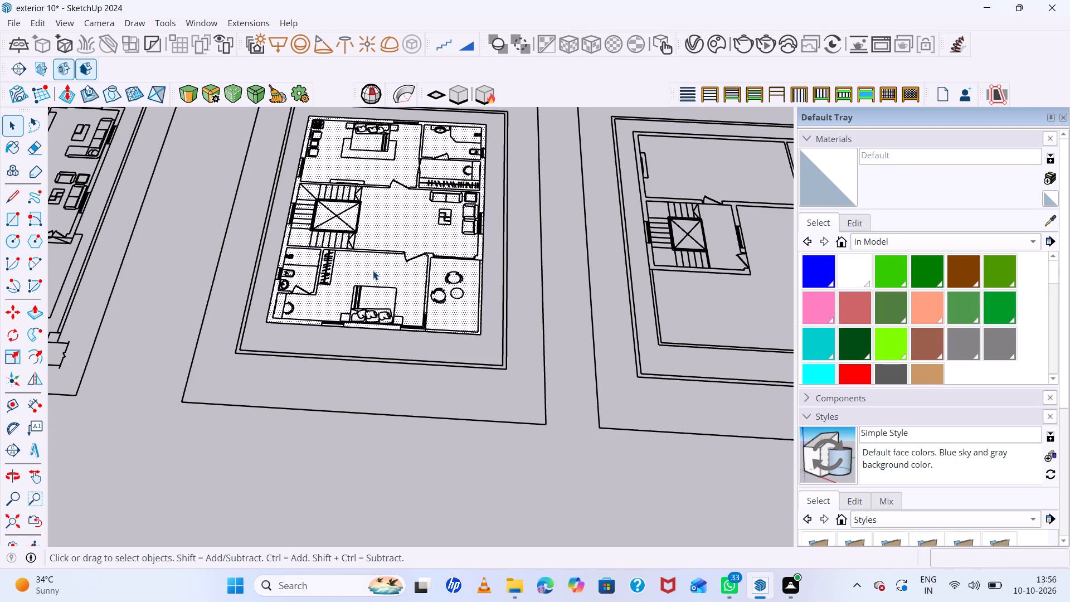
key(f)
scroll(261, 264, up, 11)
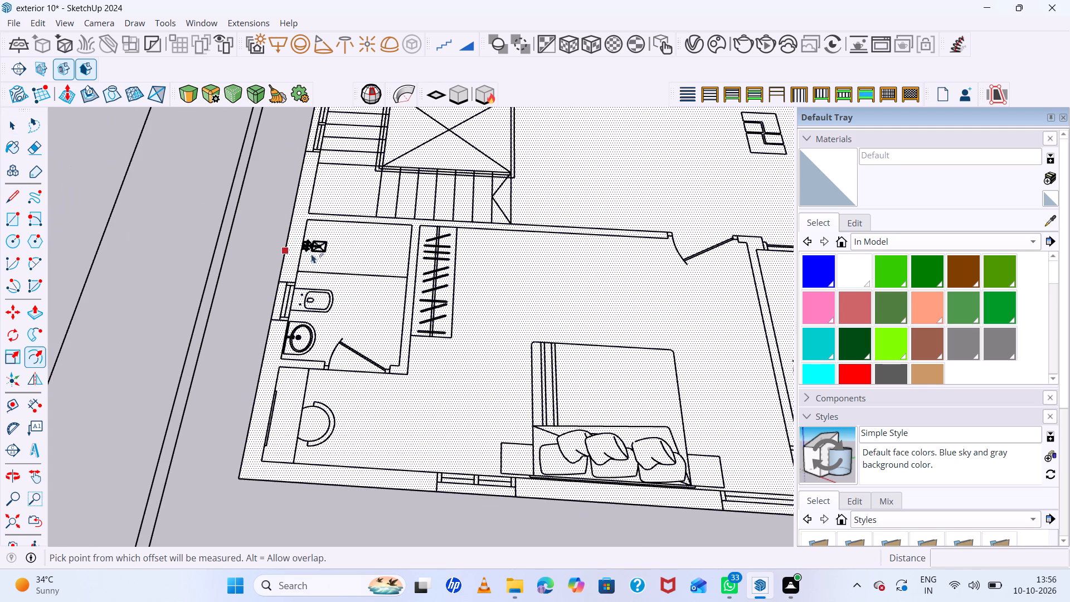
click(294, 246)
click(301, 249)
Cut out the inner face of the middle plan, leaving only the outer wall band.
scroll(288, 277, down, 11)
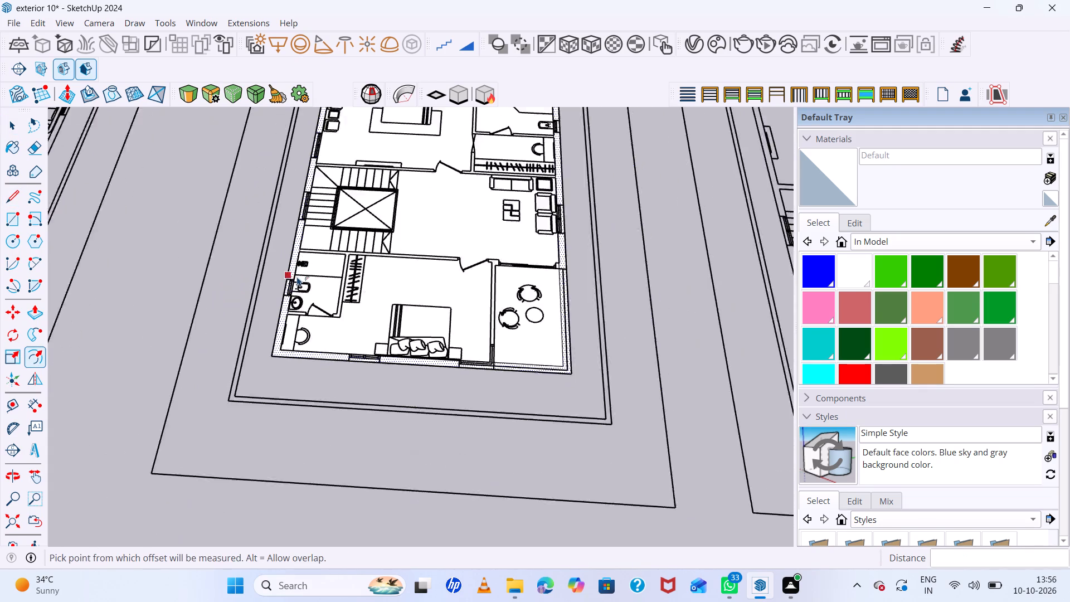
scroll(297, 276, down, 18)
scroll(315, 286, down, 6)
scroll(328, 288, up, 6)
key(space)
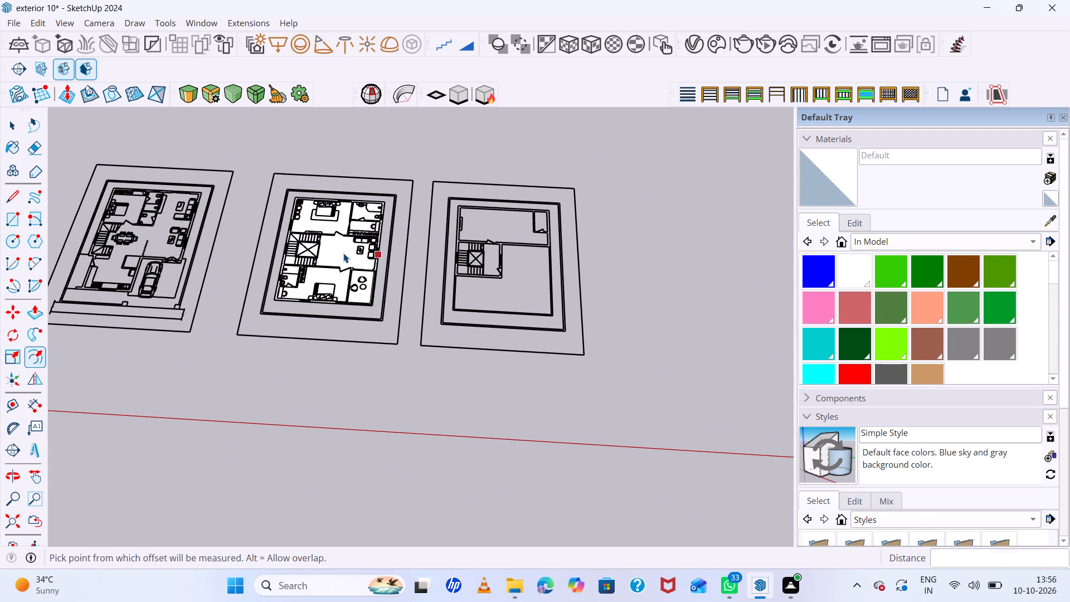
click(343, 253)
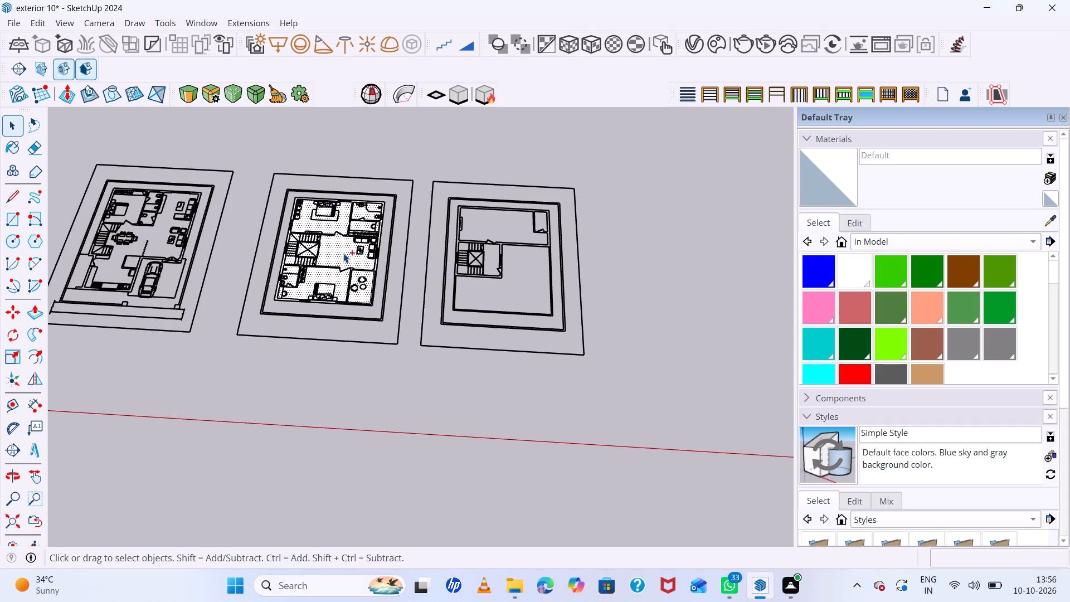
key(ctrl+x)
Draw a rectangle over the upper part of the wall junction between the bedroom door and the balcony's sliding door.
scroll(340, 285, up, 20)
scroll(340, 285, up, 6)
middle_drag(364, 313, 385, 354)
scroll(387, 348, down, 13)
scroll(377, 220, up, 11)
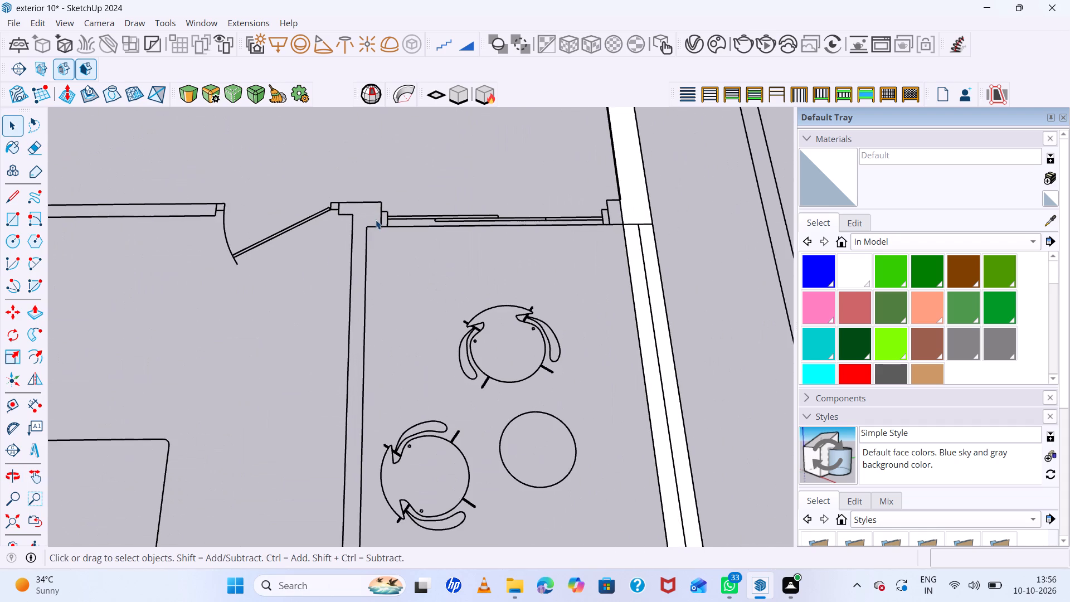
key(r)
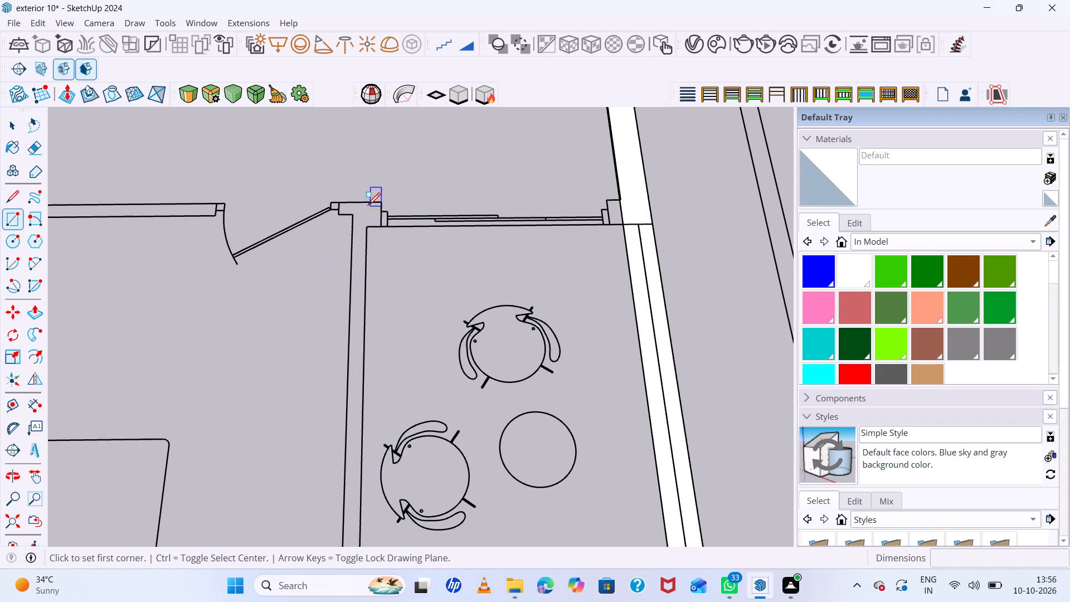
click(350, 216)
click(340, 213)
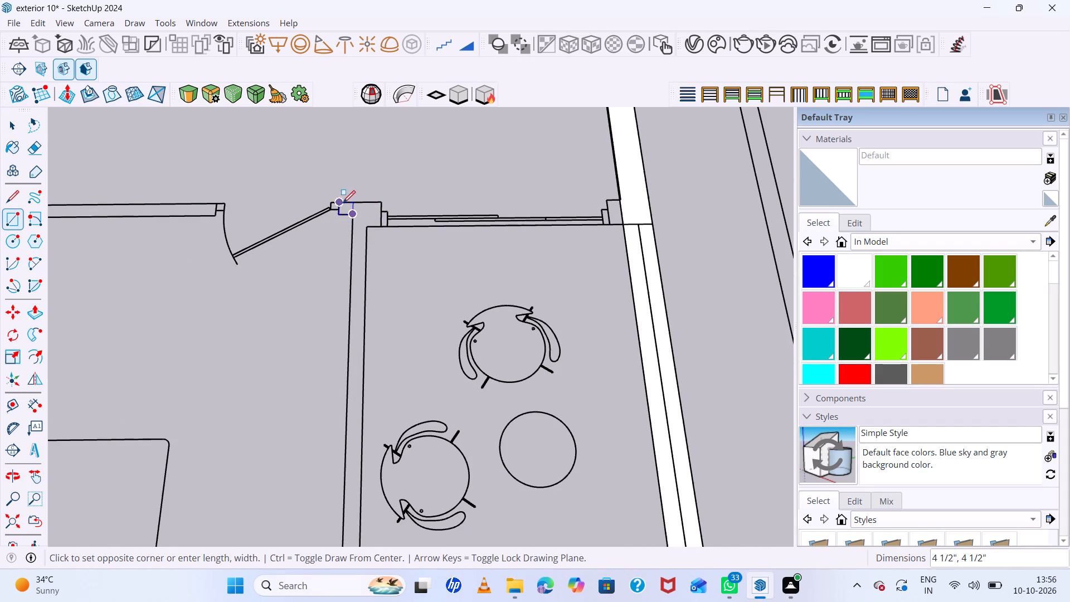
click(378, 203)
key(space)
Complete the wall junction with a rectangle about 4 1/2" square beside the bedroom door and a 4 1/2" by 9" rectangle below.
scroll(356, 211, up, 3)
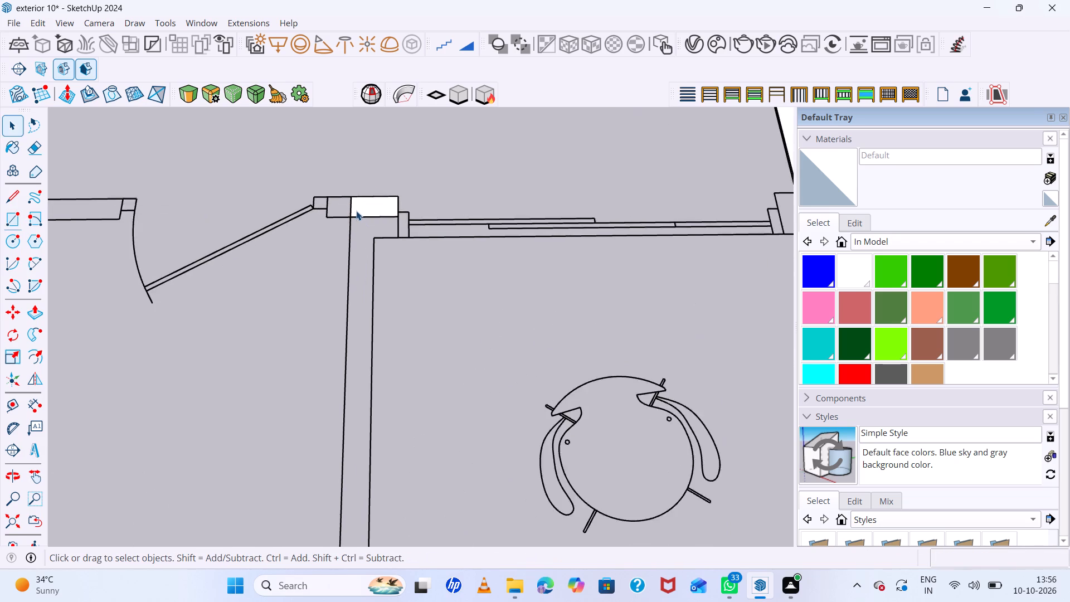
scroll(356, 211, up, 8)
key(r)
scroll(349, 210, up, 5)
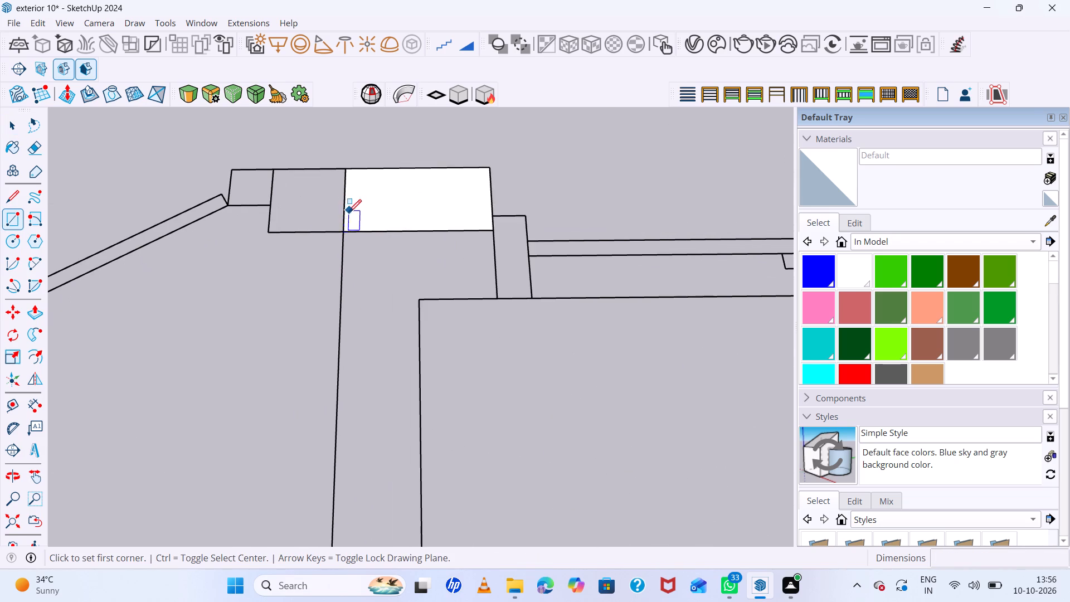
click(343, 230)
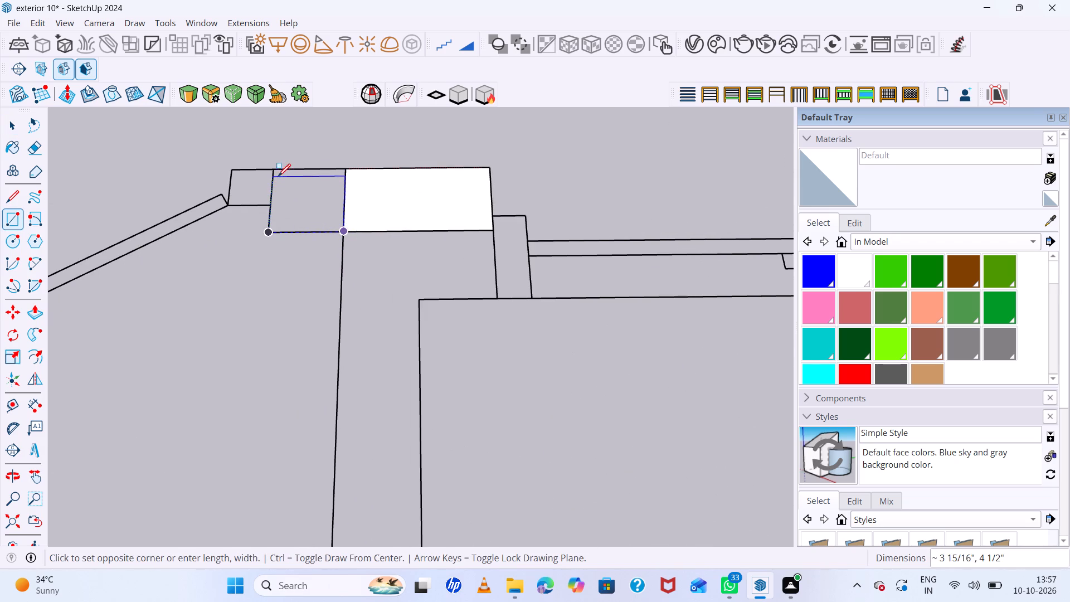
click(278, 172)
click(342, 227)
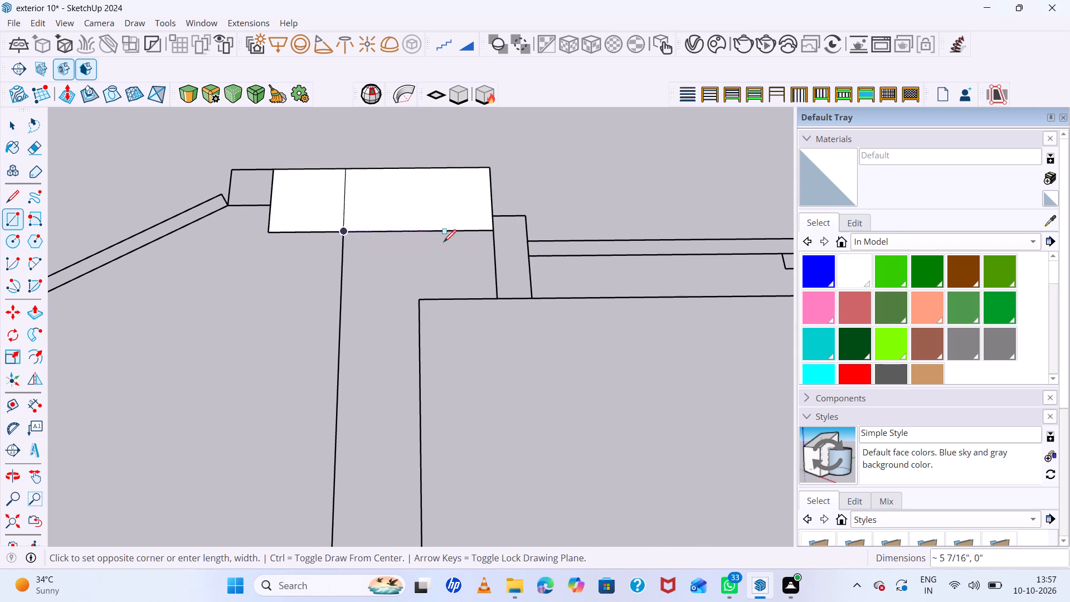
double_click(495, 294)
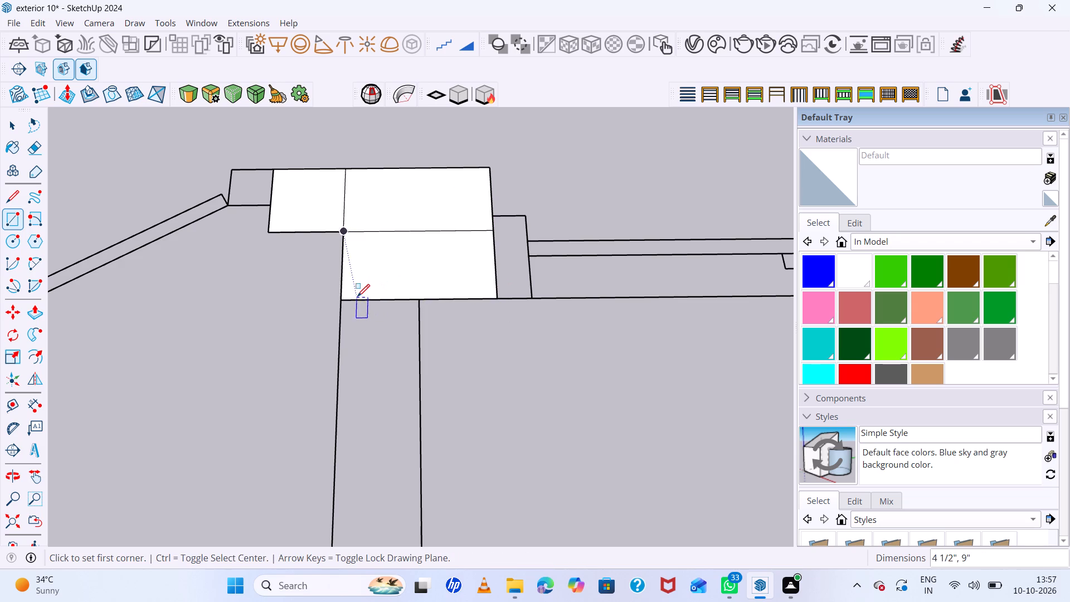
Draw a rectangle about 4 1/2" by 11' 7" over the wall between the bedroom and balcony, from the junction to the outer wall.
click(344, 297)
scroll(409, 316, down, 20)
scroll(409, 316, down, 6)
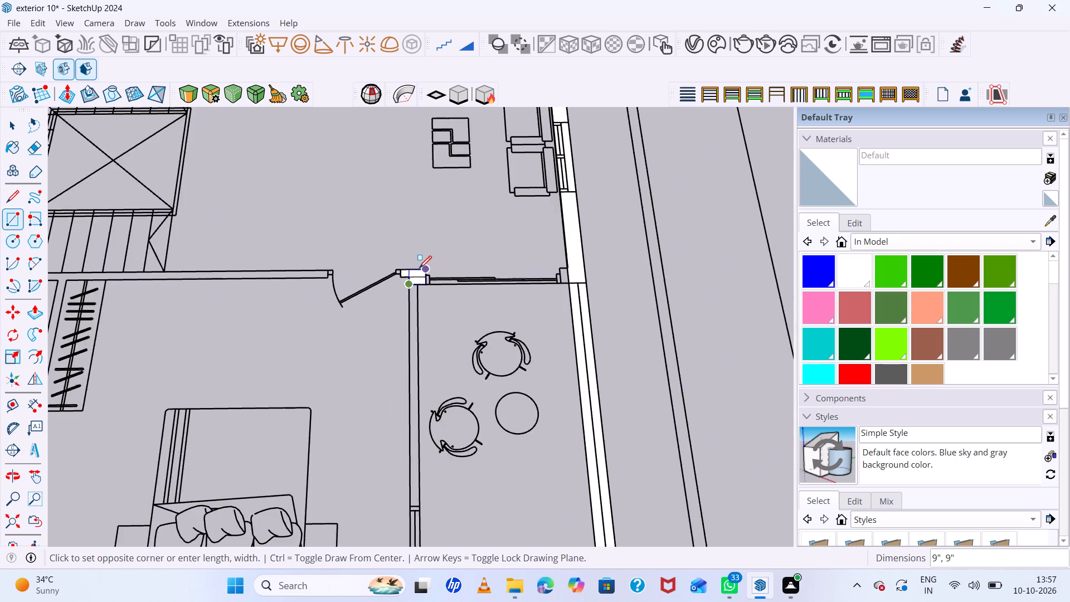
scroll(419, 268, down, 4)
scroll(458, 436, up, 18)
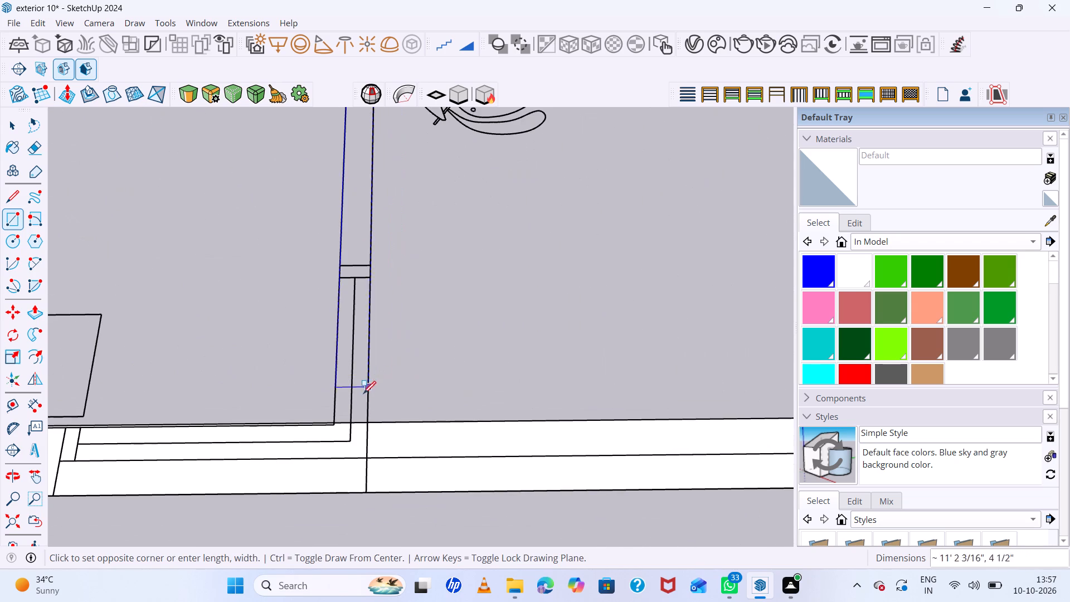
click(367, 421)
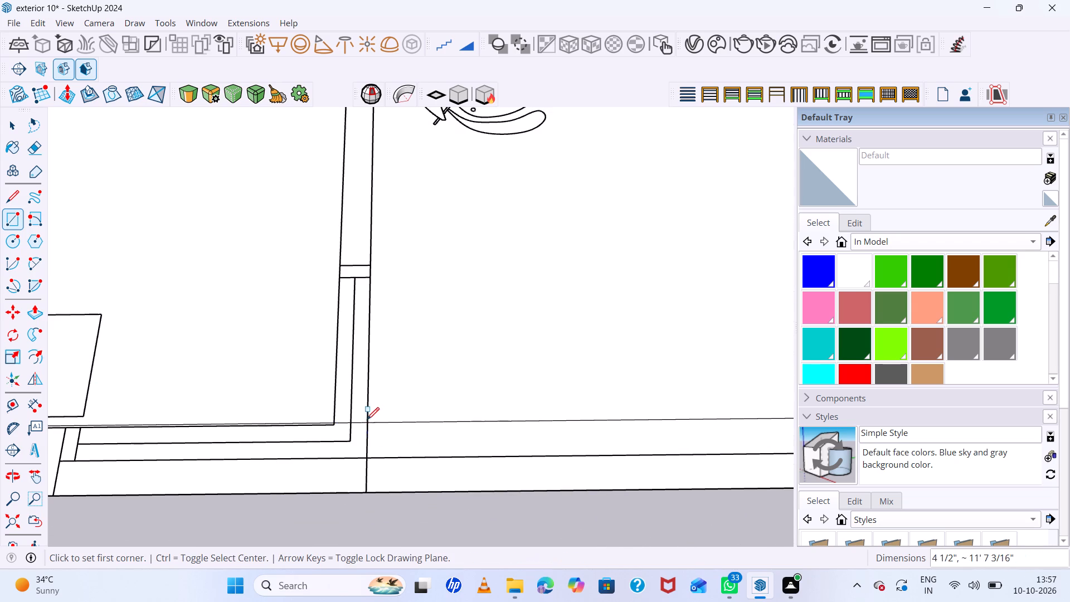
Cut out the face covering the rooms and balcony, leaving only the wall faces.
scroll(366, 417, down, 14)
key(space)
double_click(427, 372)
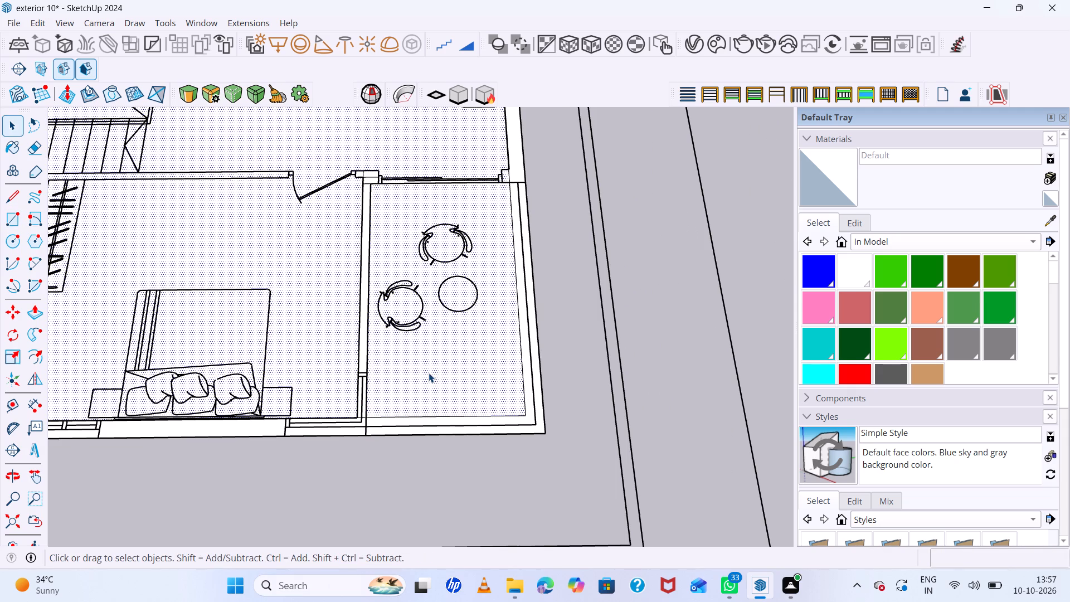
key(ctrl+x)
Erase the dividing lines between the rectangles at the wall junction beside the balcony door, merging them into one wall face.
scroll(410, 216, up, 5)
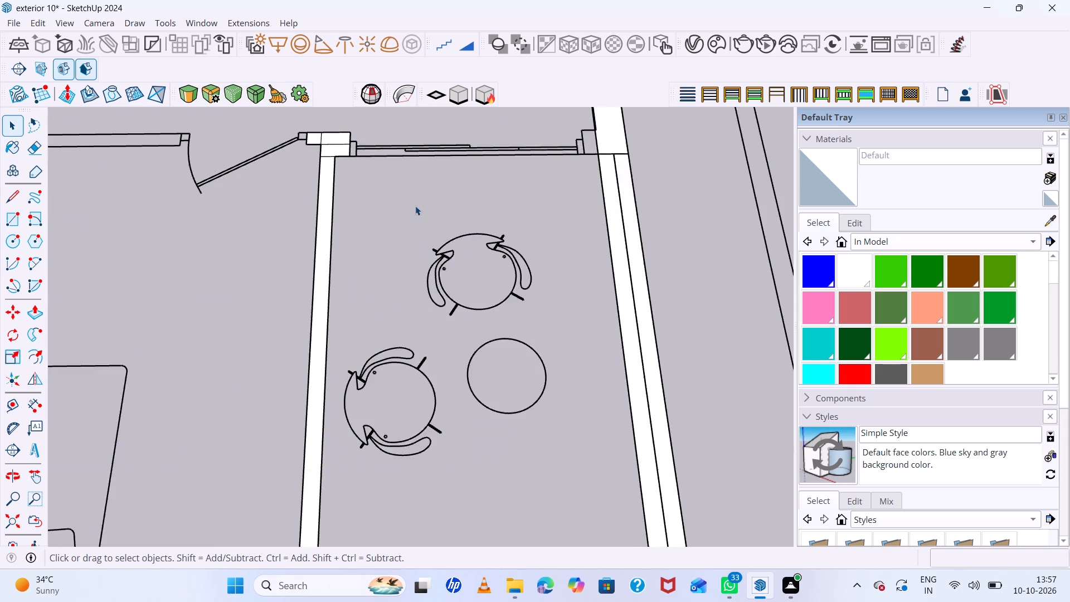
scroll(415, 206, up, 7)
scroll(361, 183, down, 14)
key(e)
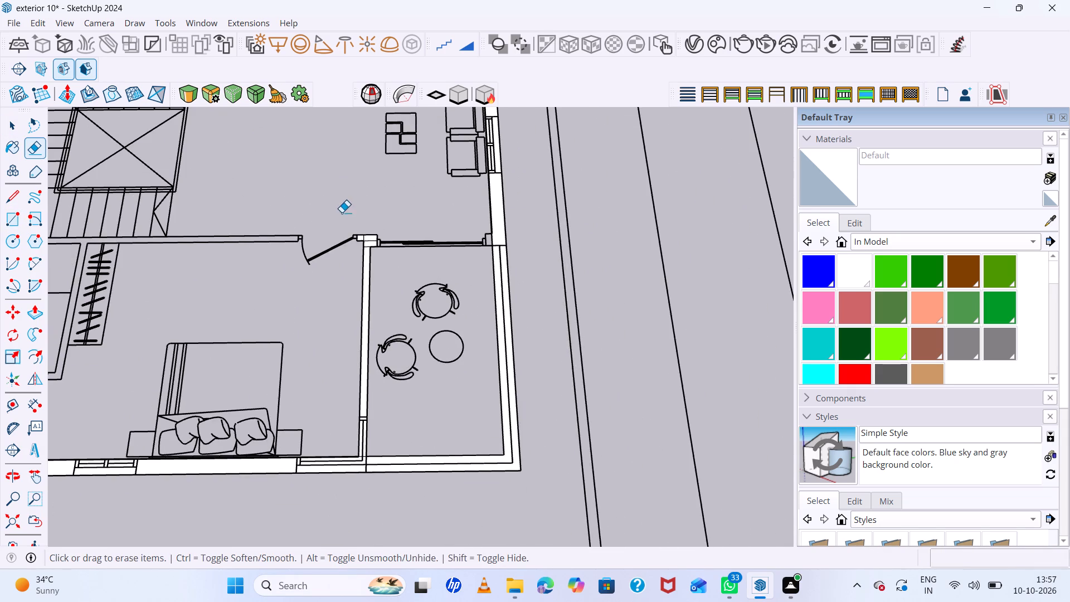
scroll(342, 212, up, 19)
drag(406, 303, 409, 320)
click(359, 268)
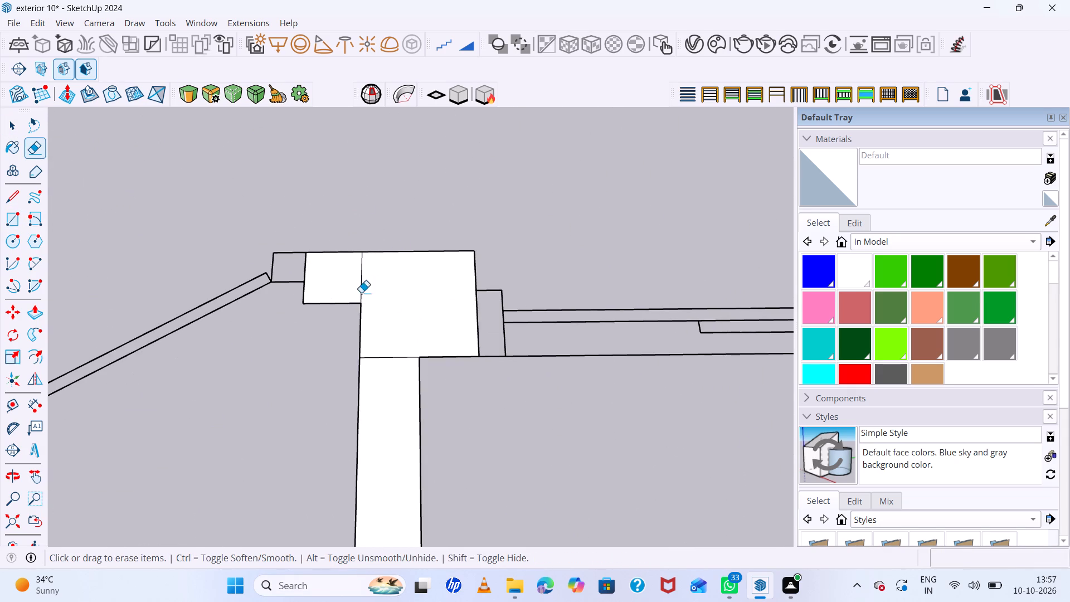
click(396, 358)
click(361, 277)
scroll(437, 331, down, 11)
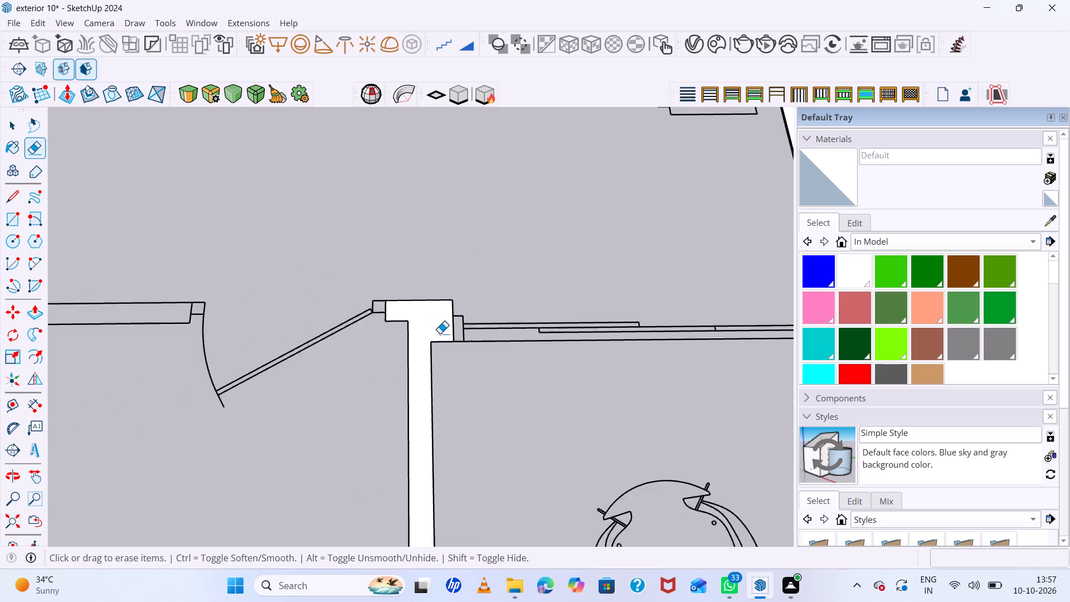
scroll(440, 333, down, 3)
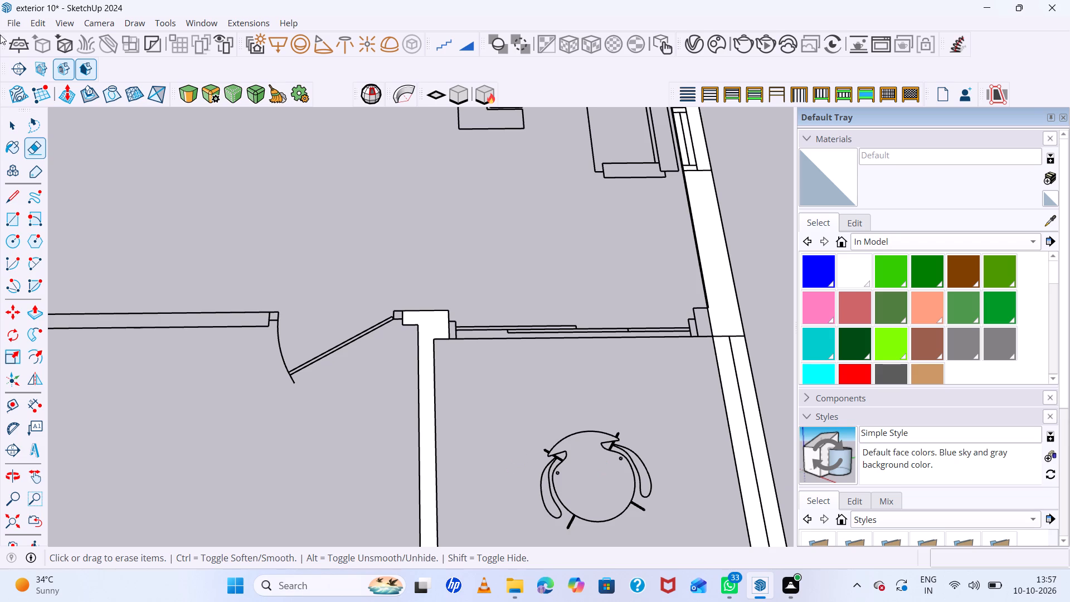
scroll(463, 312, down, 14)
scroll(325, 406, up, 3)
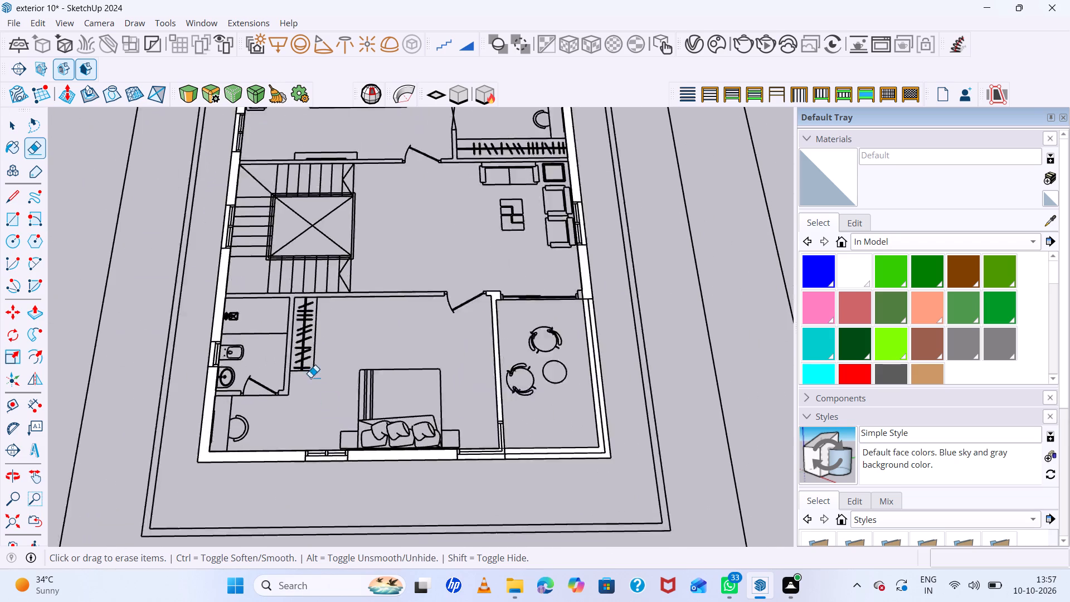
Draw a rectangle about 17' 3/4" by 4 1/2" over the wall between the stair hall and the balcony-side bedroom, up to the bedroom door.
scroll(310, 377, up, 4)
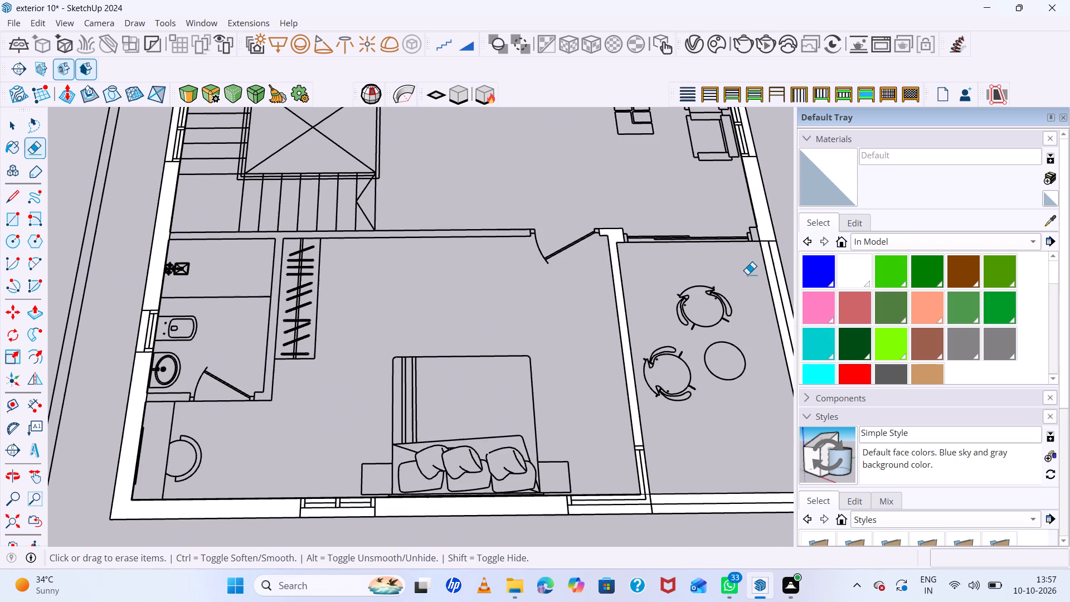
key(r)
scroll(173, 242, up, 7)
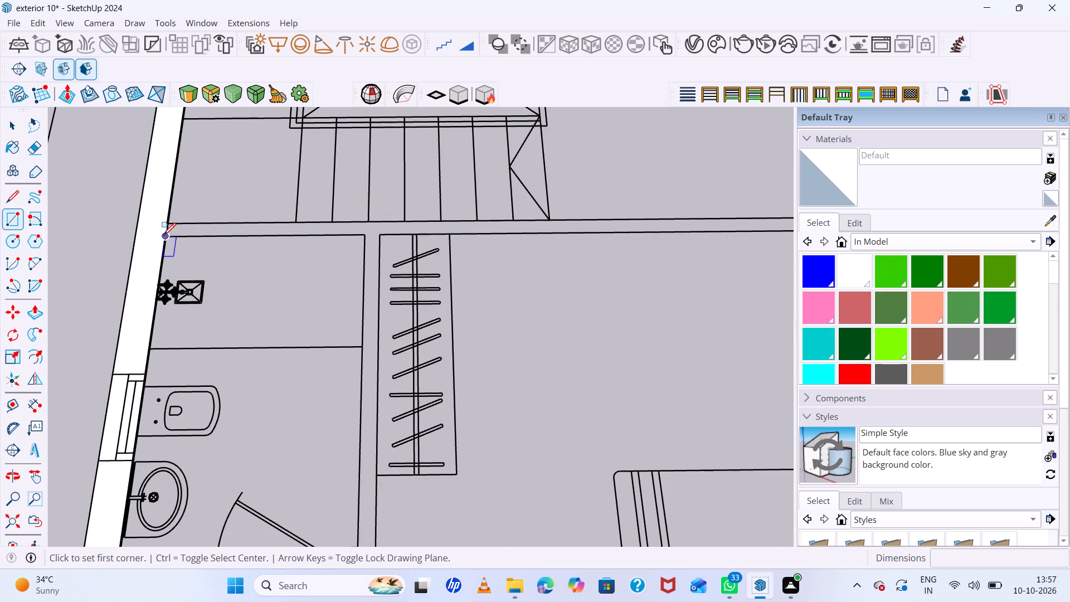
scroll(162, 235, up, 18)
scroll(174, 230, up, 6)
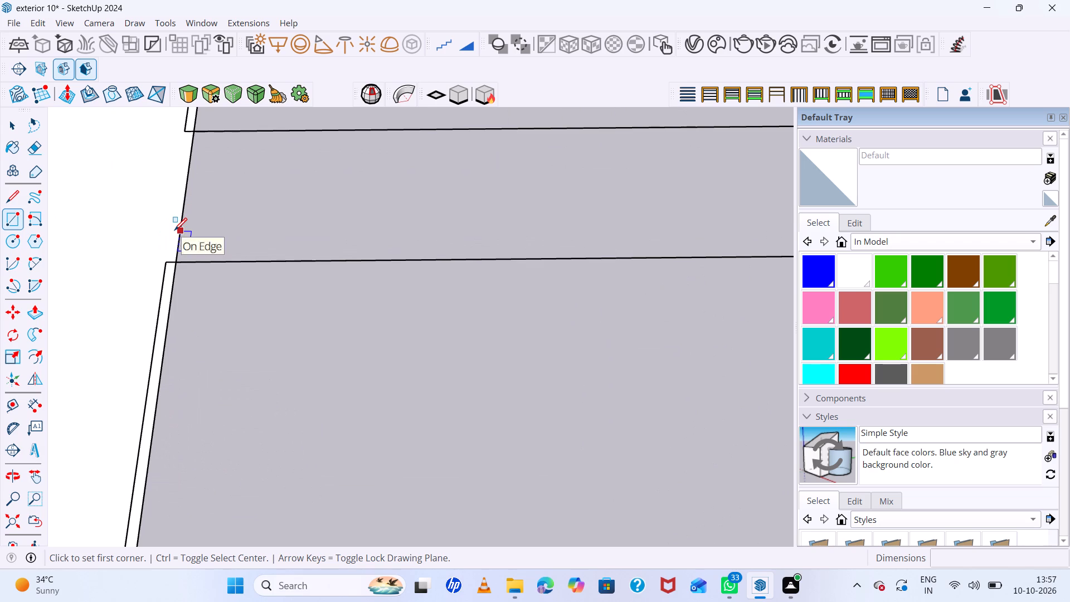
click(175, 260)
scroll(322, 241, down, 16)
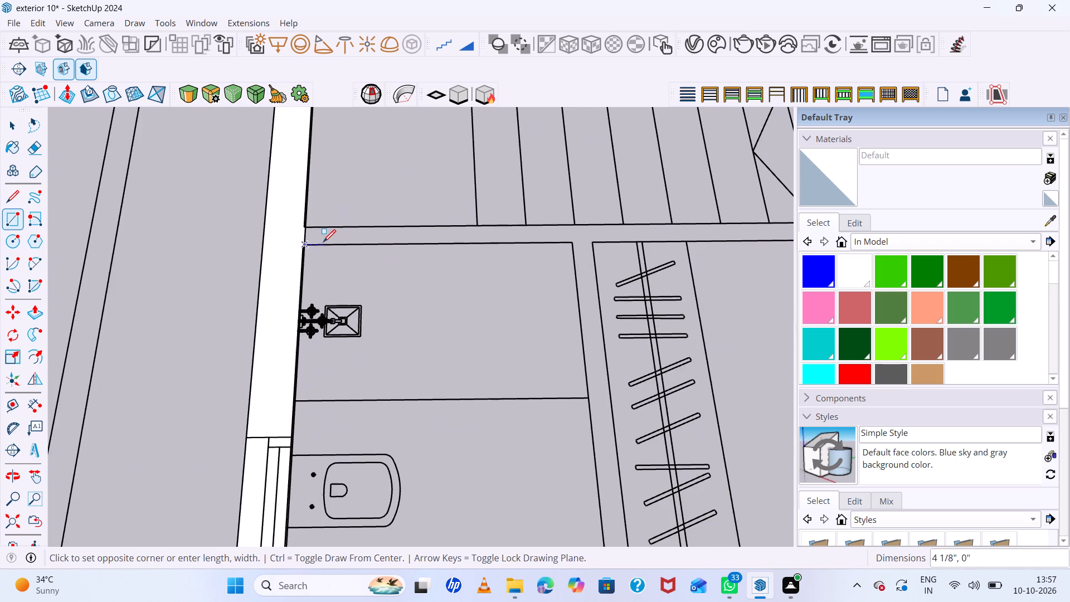
scroll(323, 242, down, 7)
scroll(478, 241, up, 13)
scroll(453, 239, down, 12)
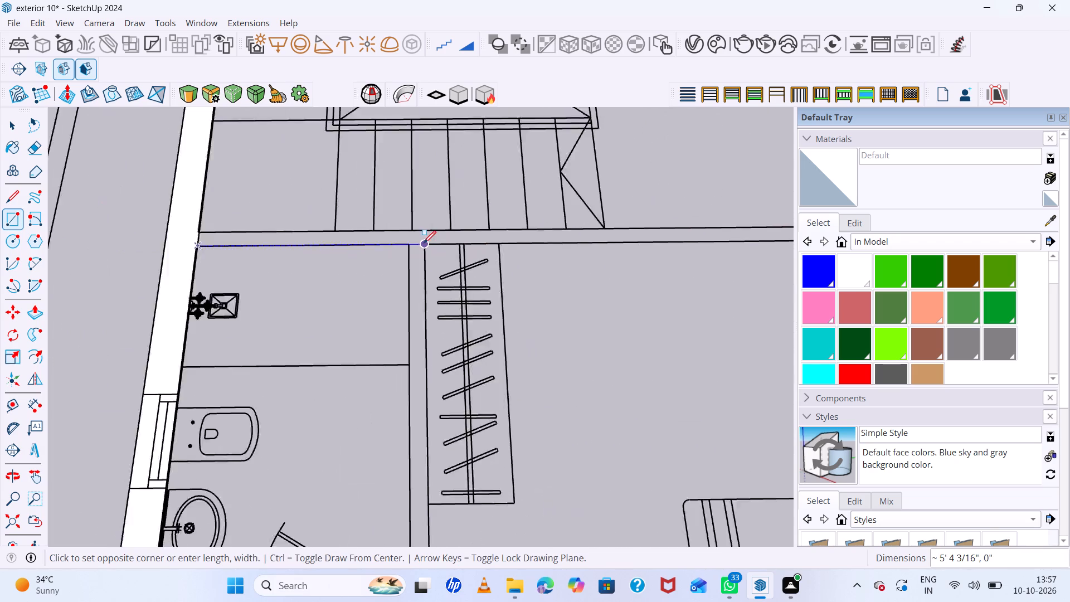
scroll(424, 243, down, 11)
scroll(607, 221, up, 12)
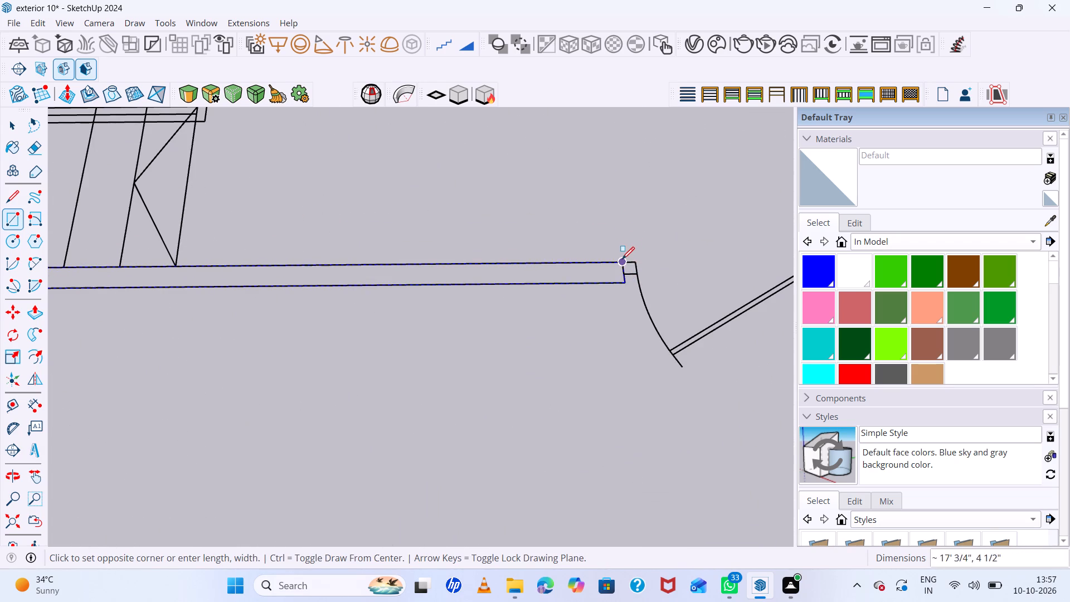
click(622, 259)
Cut out the face covering the rooms and balcony, leaving only the wall faces.
scroll(541, 246, down, 15)
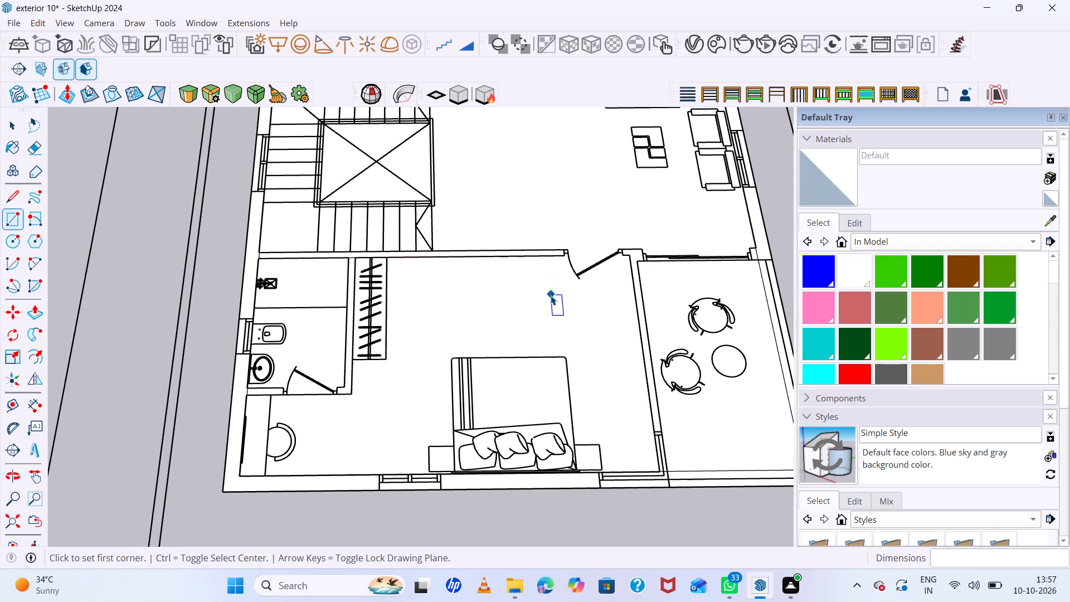
key(space)
click(551, 295)
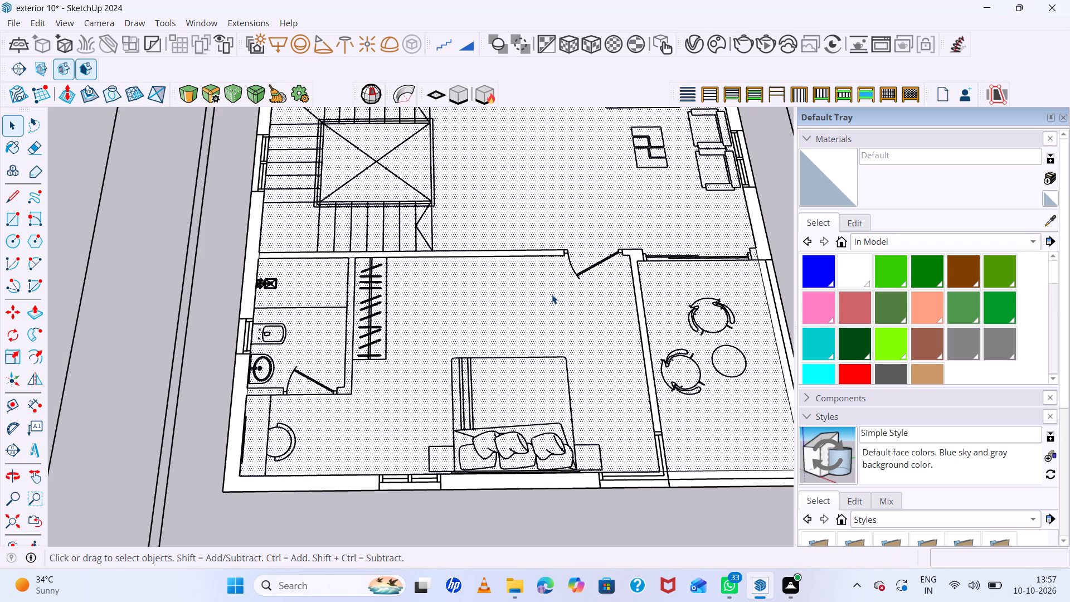
key(ctrl+x)
Draw a rectangle about 4 1/2" wide over the wall between the far bedroom and its bathroom, starting at the outer wall.
scroll(521, 275, down, 8)
scroll(385, 410, down, 15)
scroll(494, 362, up, 3)
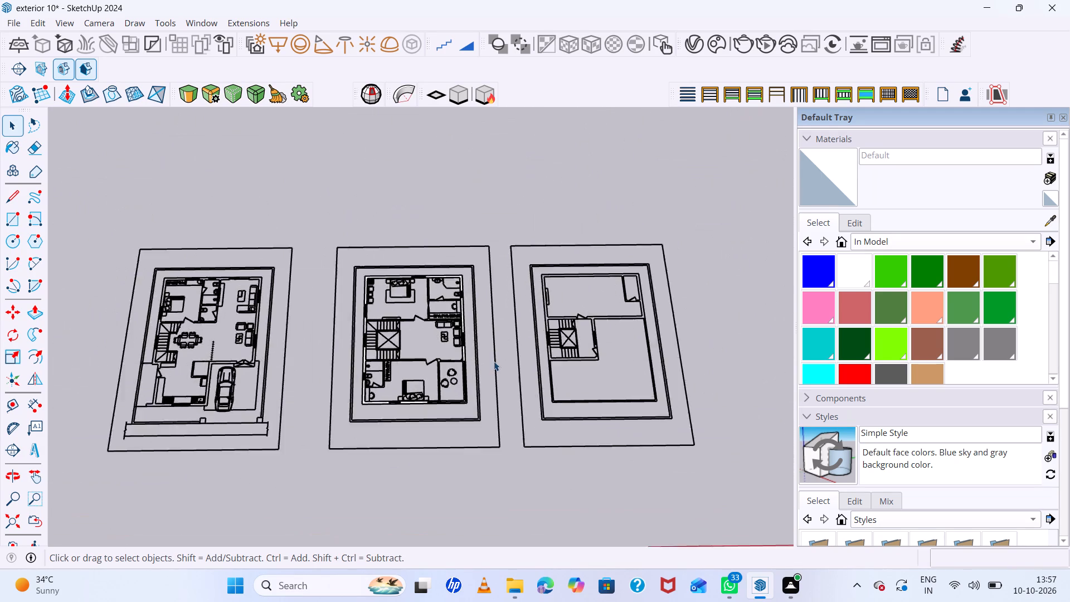
scroll(494, 361, up, 4)
scroll(393, 248, up, 13)
scroll(373, 188, up, 2)
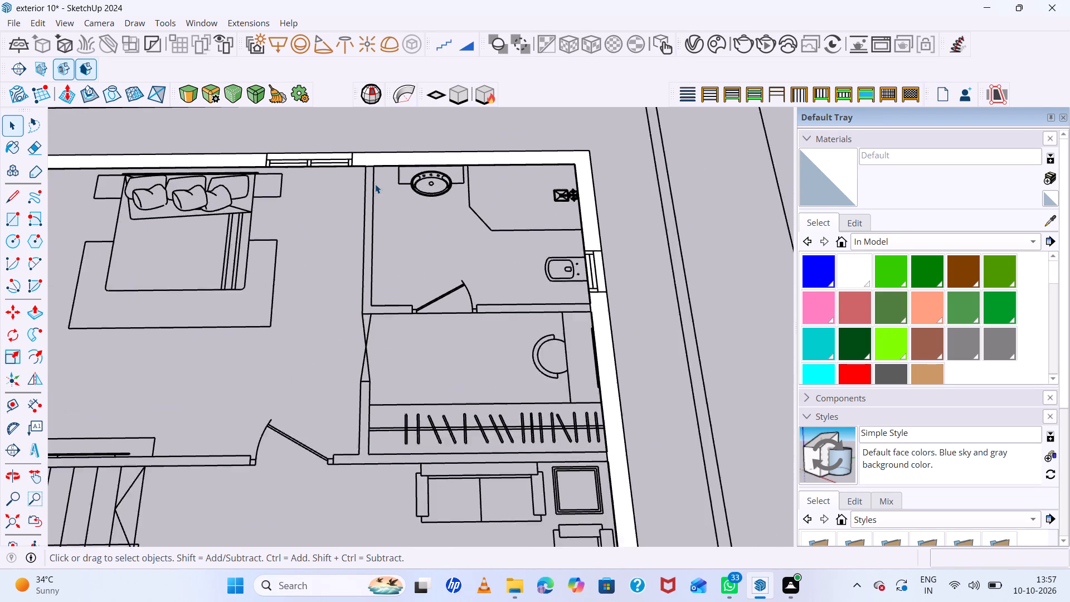
scroll(375, 184, up, 2)
key(r)
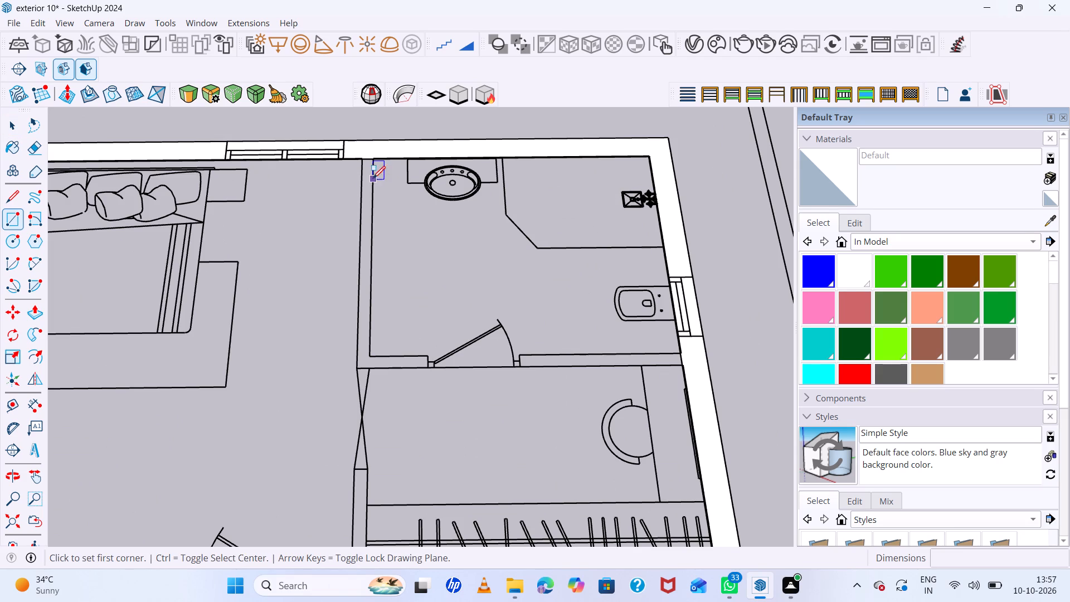
click(363, 159)
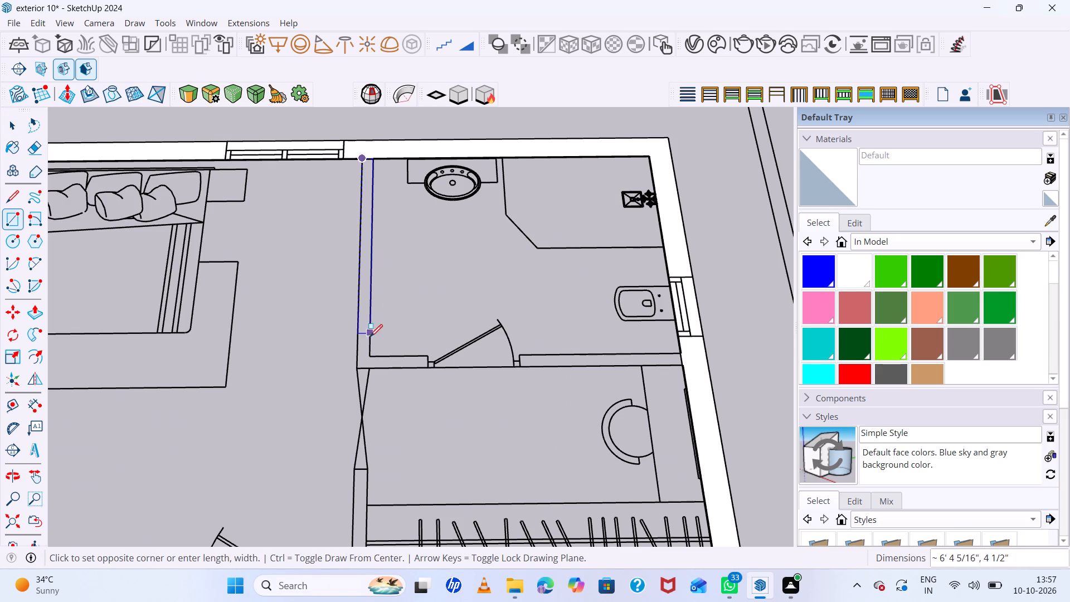
click(376, 365)
Extend that wall face to the bathroom door with a rectangle about 1' 9" by 4 1/2", erasing the dividing line between them.
scroll(374, 362, up, 7)
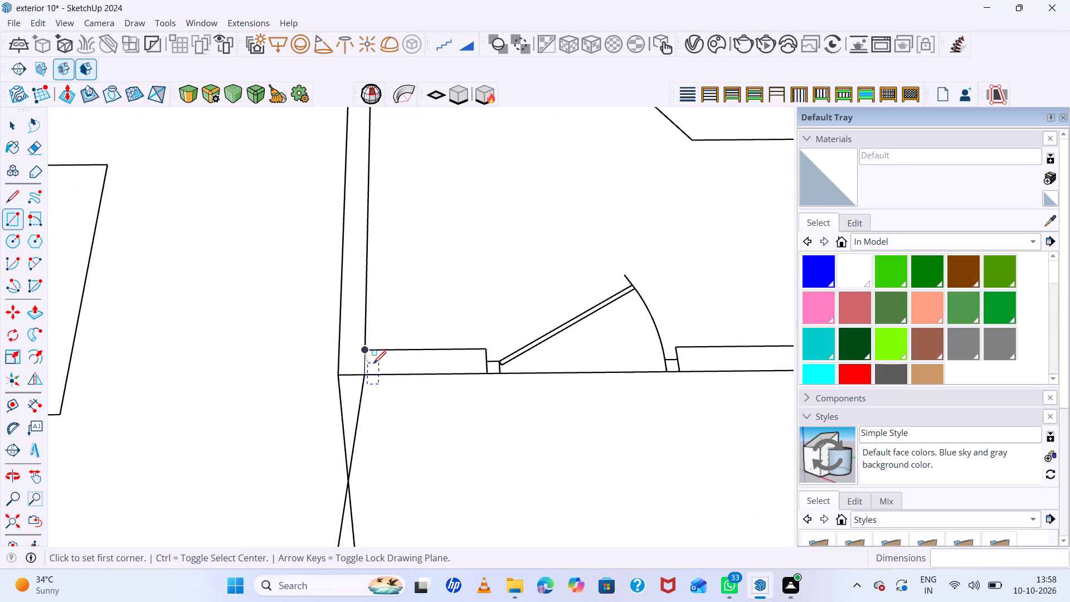
click(367, 373)
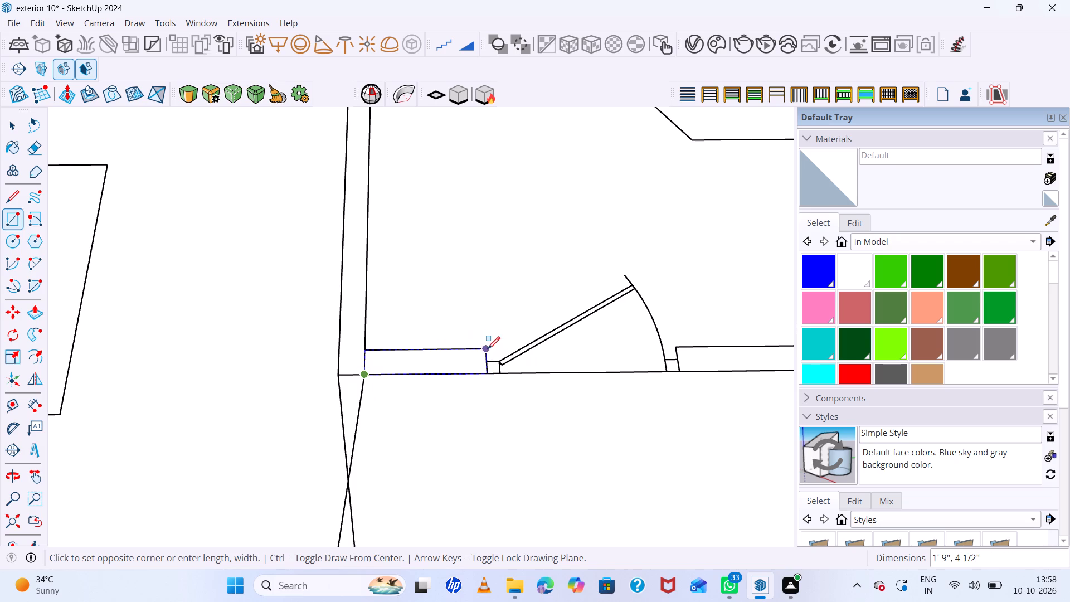
click(487, 349)
key(e)
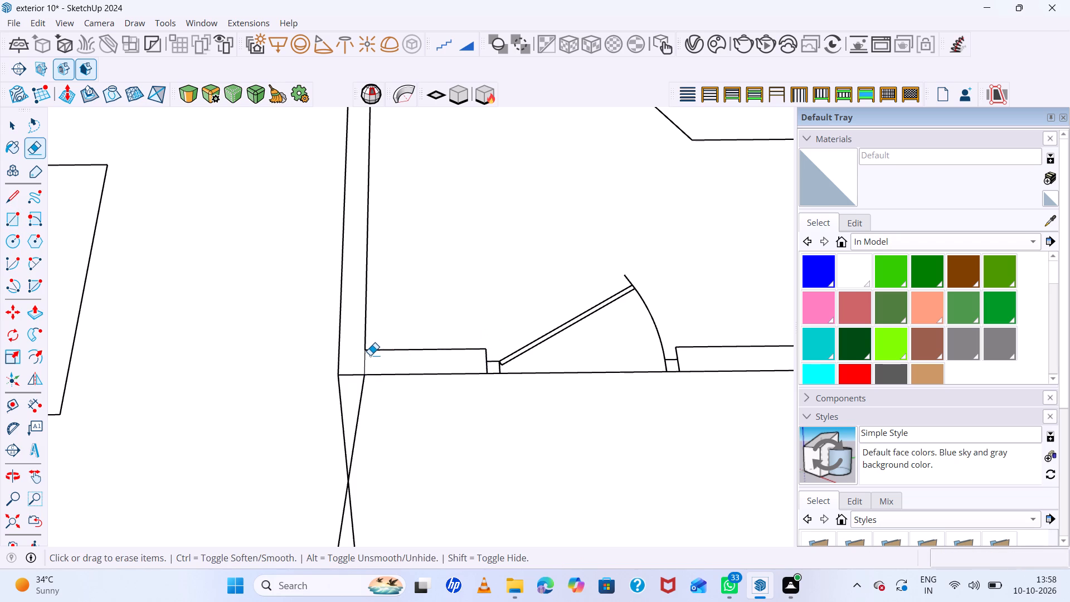
drag(369, 355, 362, 360)
Cut out the face filling the rooms of the middle plan, keeping only the wall faces.
scroll(346, 357, down, 16)
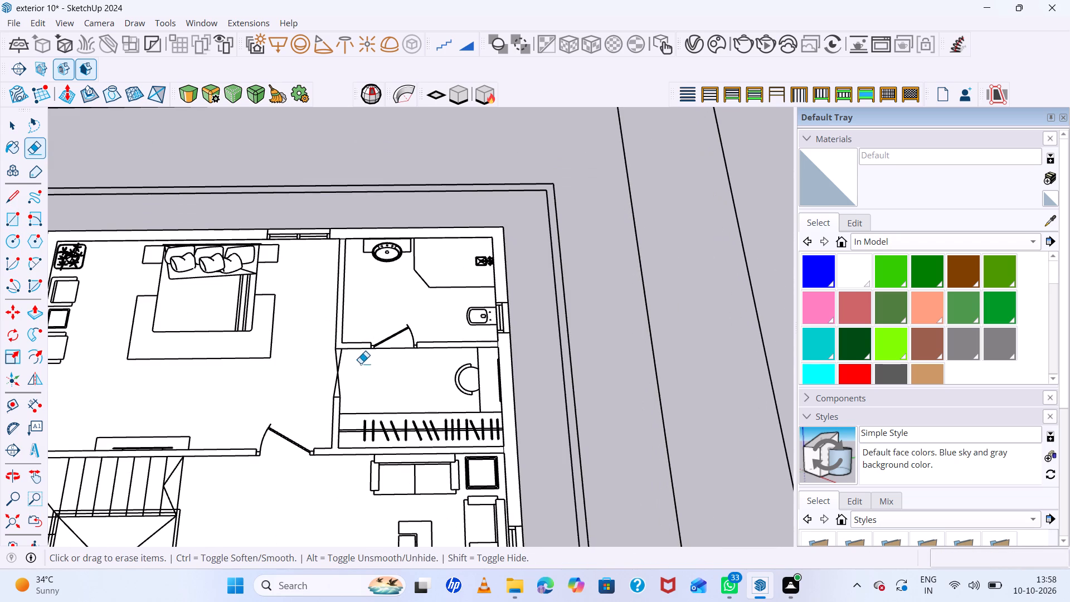
key(space)
click(280, 347)
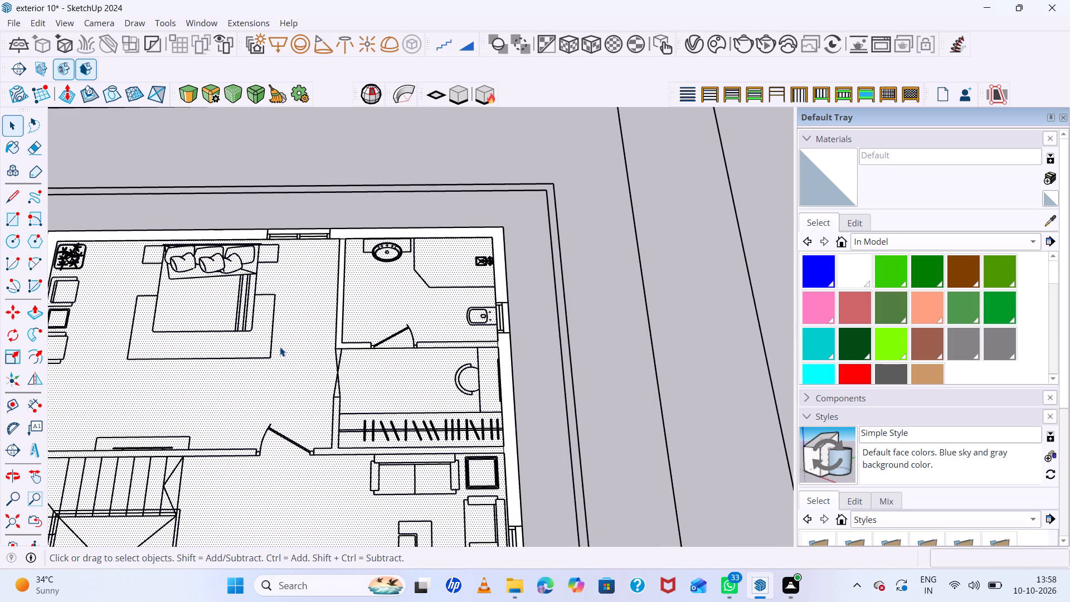
key(ctrl+x)
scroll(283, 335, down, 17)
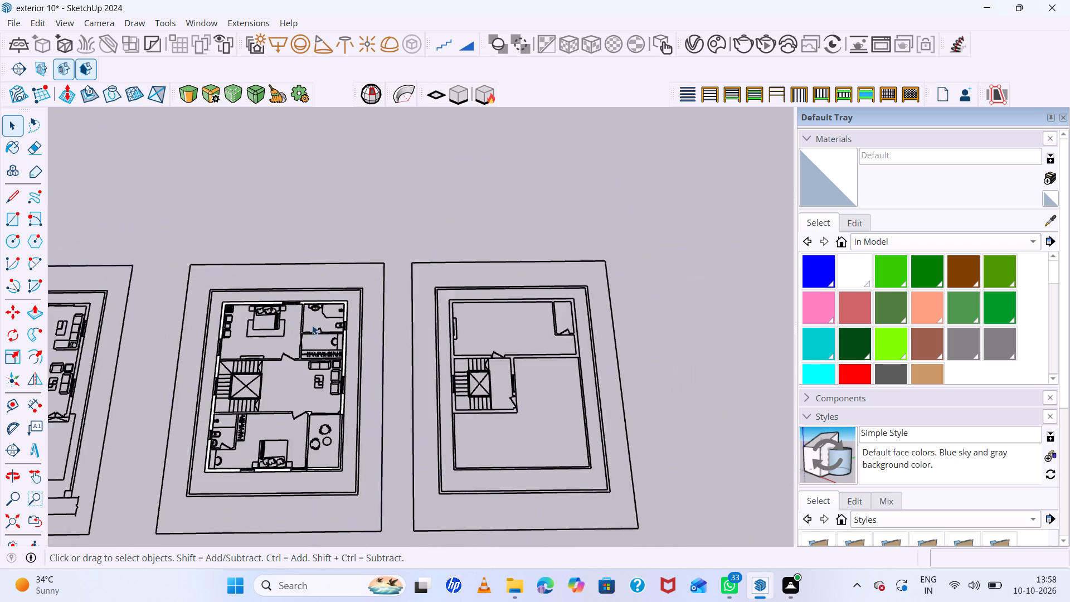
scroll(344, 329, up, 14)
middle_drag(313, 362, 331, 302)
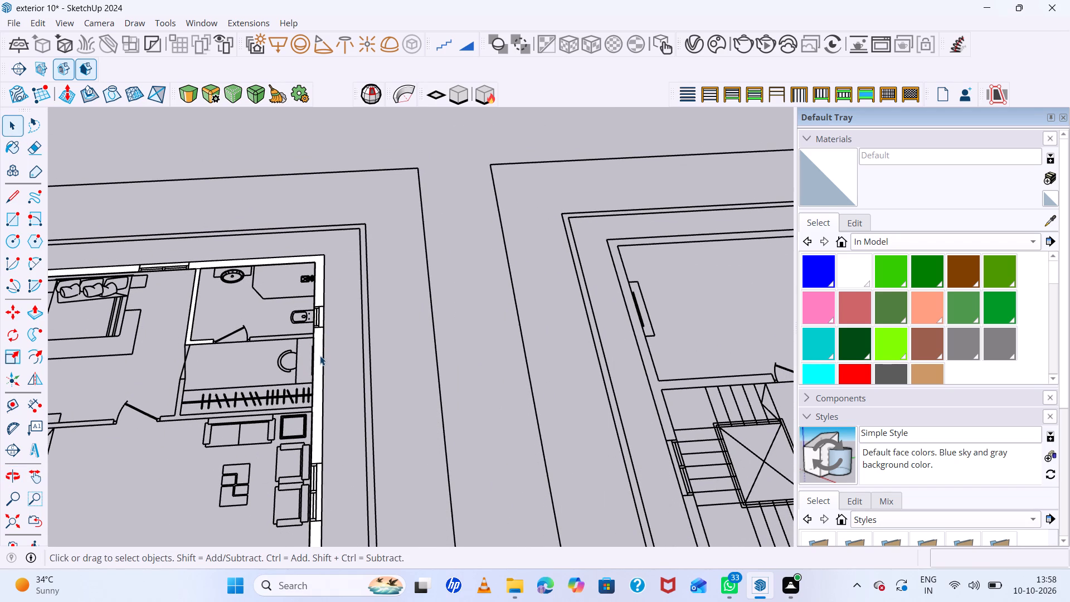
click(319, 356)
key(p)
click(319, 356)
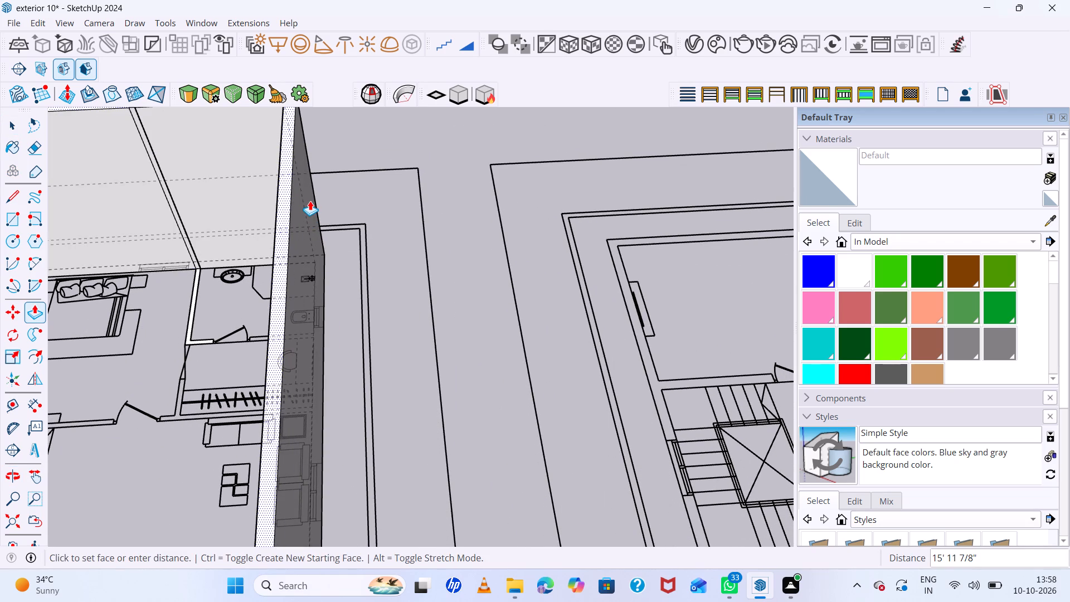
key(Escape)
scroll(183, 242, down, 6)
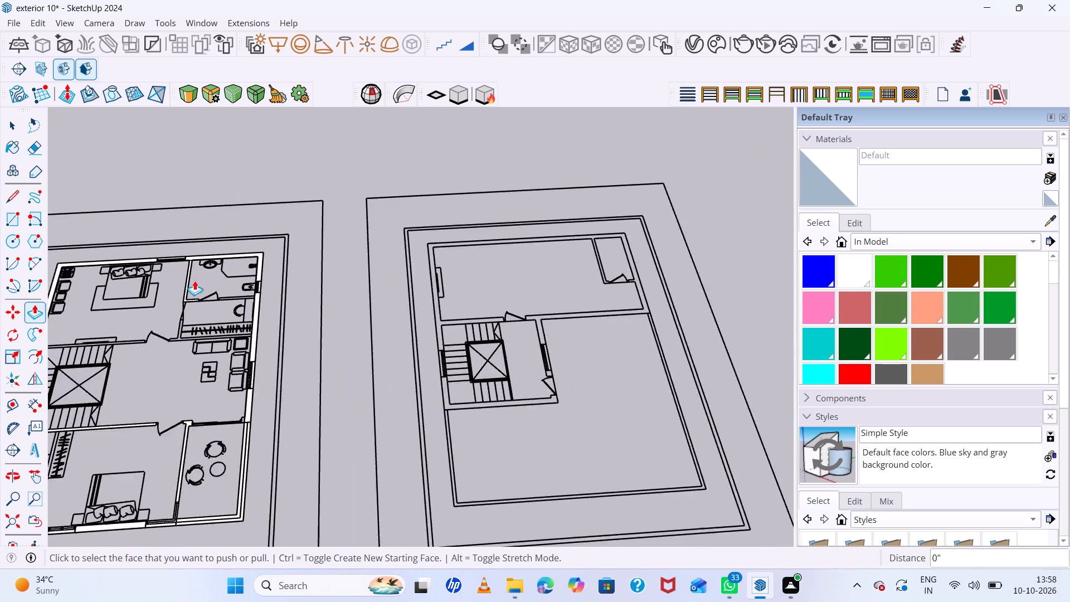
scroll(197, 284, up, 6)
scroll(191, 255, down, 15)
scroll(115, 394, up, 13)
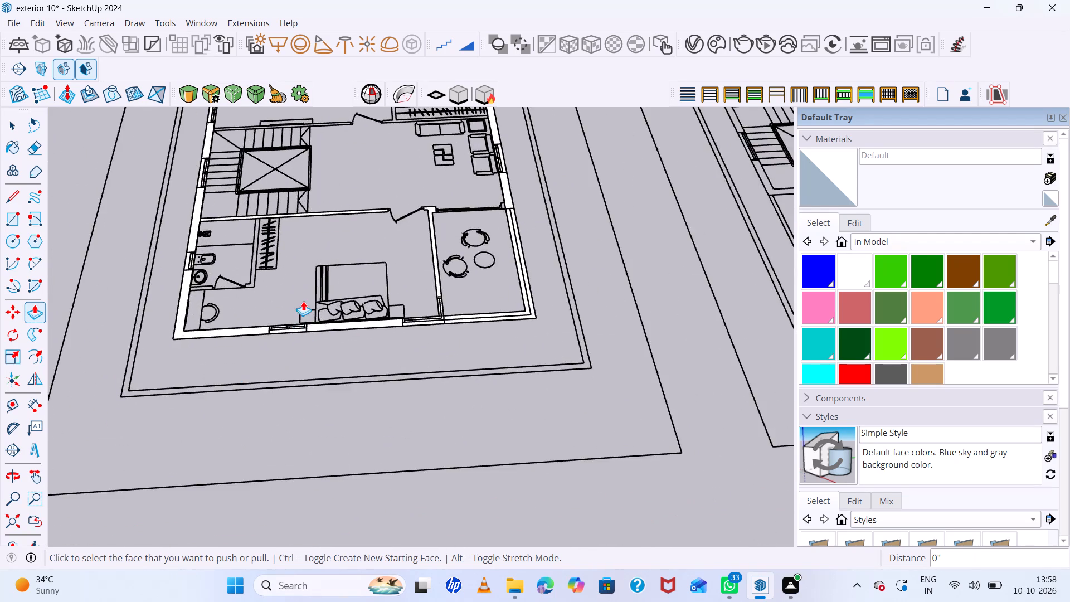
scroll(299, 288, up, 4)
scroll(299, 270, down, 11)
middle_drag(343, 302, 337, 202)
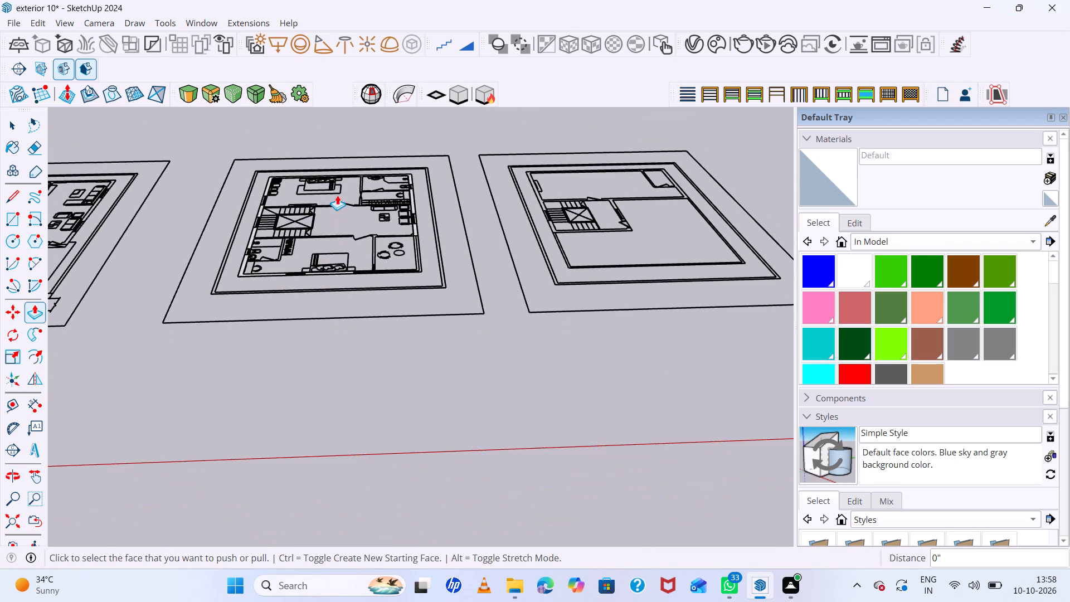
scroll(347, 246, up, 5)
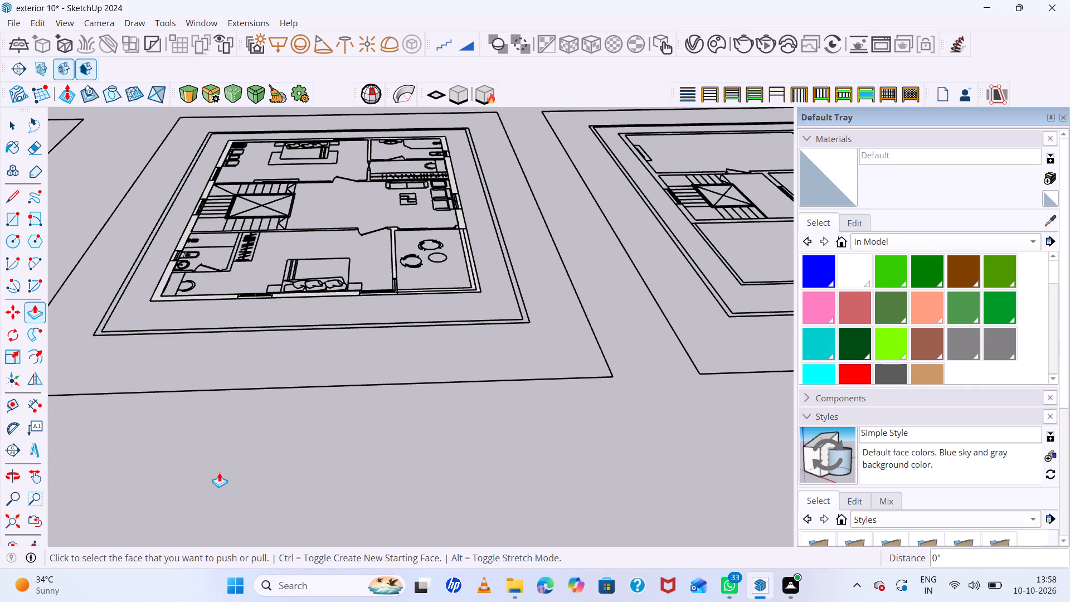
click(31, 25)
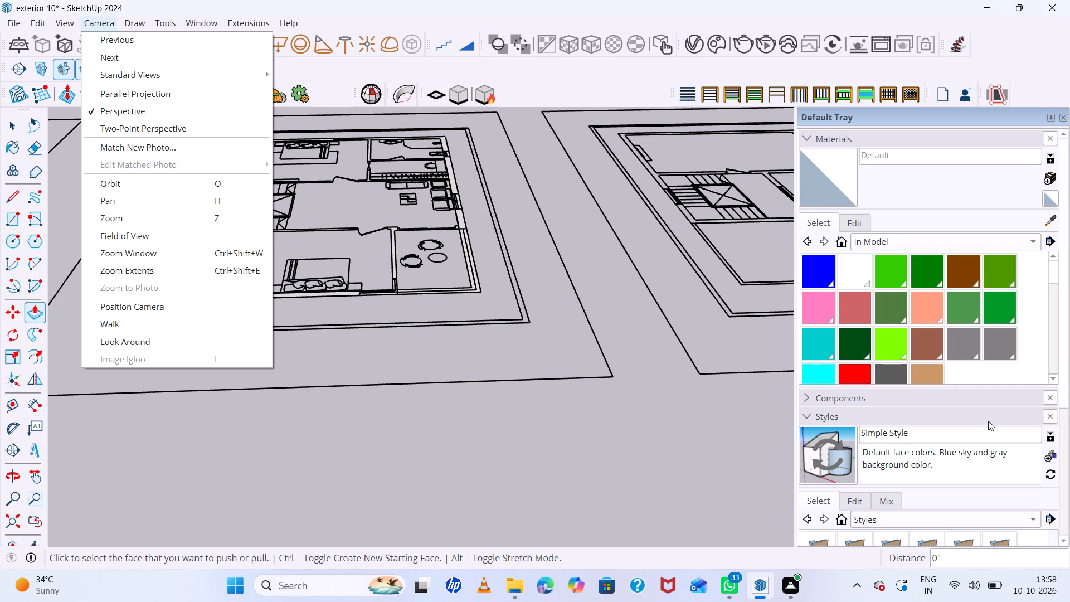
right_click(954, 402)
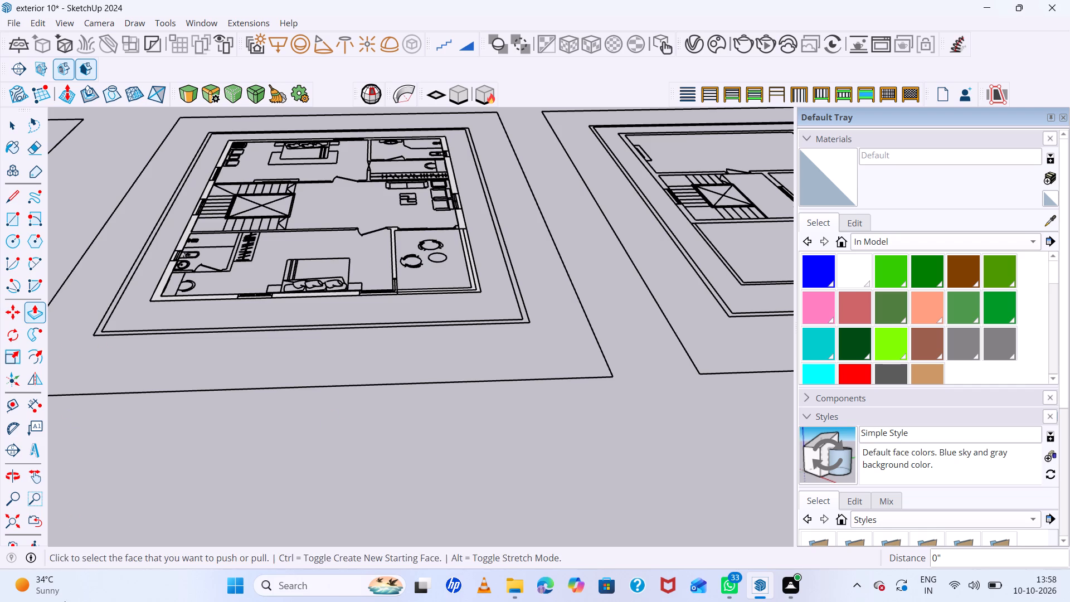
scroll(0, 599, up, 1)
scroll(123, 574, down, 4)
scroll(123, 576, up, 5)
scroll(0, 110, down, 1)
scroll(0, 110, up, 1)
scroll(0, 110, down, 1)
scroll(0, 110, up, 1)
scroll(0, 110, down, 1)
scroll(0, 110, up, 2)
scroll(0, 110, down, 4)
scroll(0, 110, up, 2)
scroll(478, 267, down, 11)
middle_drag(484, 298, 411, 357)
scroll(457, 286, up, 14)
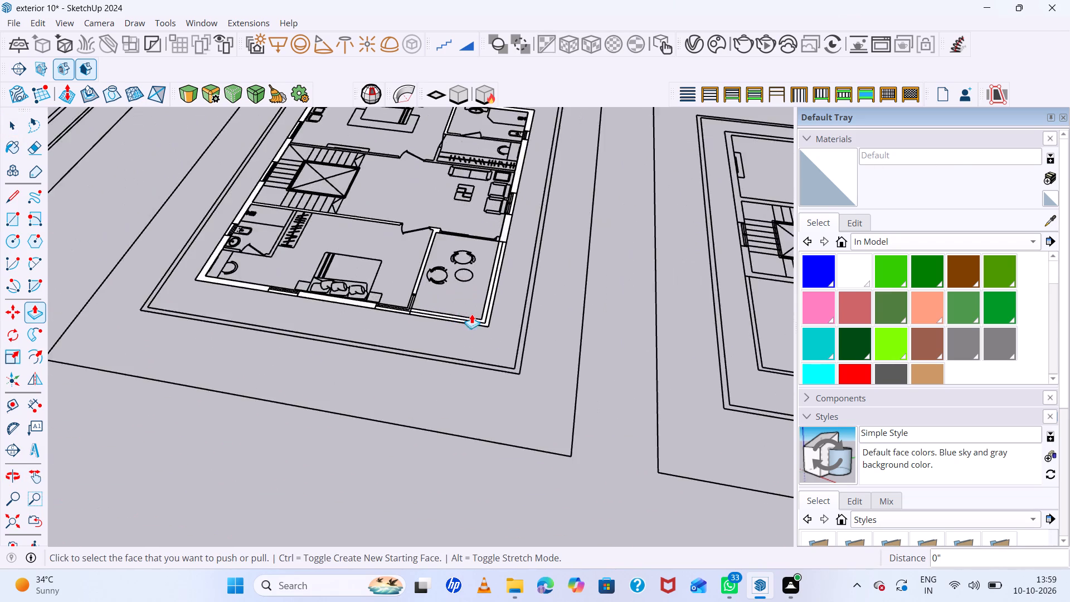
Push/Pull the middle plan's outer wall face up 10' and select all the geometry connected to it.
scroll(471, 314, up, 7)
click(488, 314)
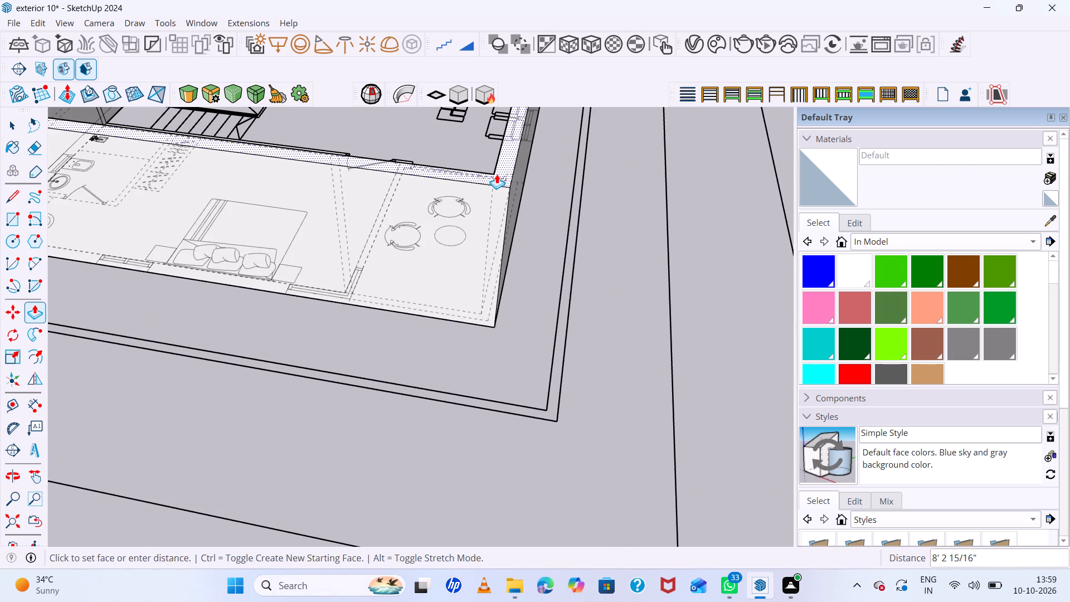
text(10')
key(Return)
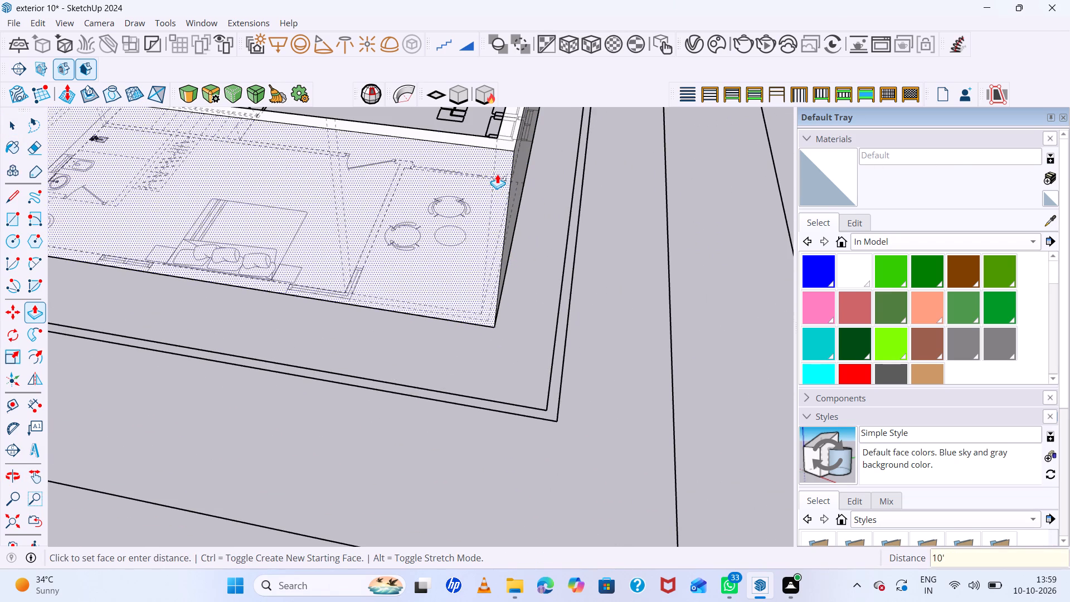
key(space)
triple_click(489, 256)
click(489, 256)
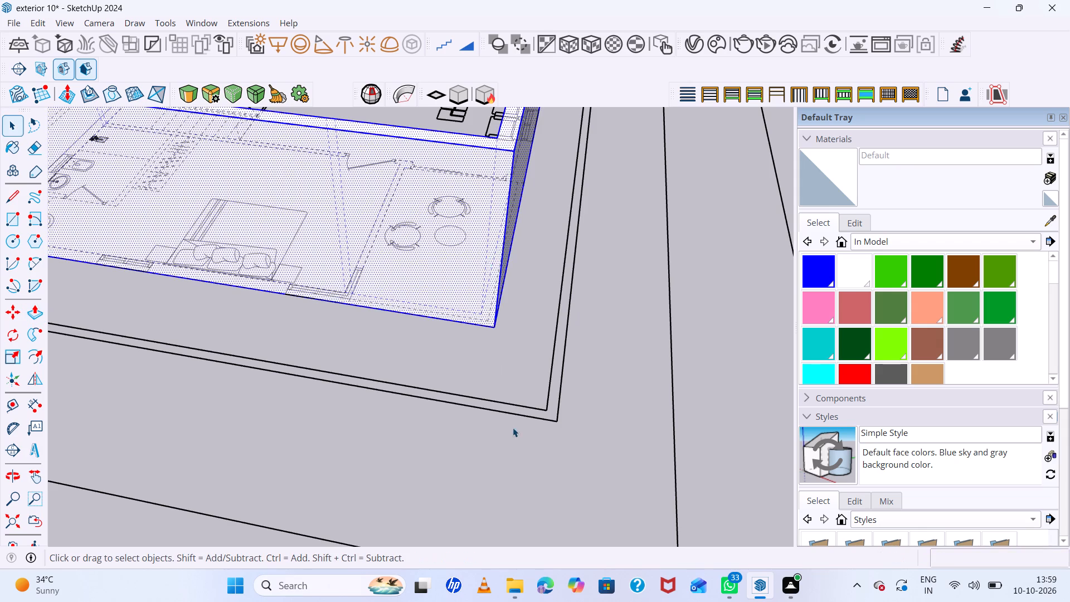
Examine the raised outer walls and the inner wall faces of the middle plan from below and from above.
middle_drag(513, 428, 537, 89)
scroll(578, 273, up, 4)
middle_drag(572, 297, 604, 128)
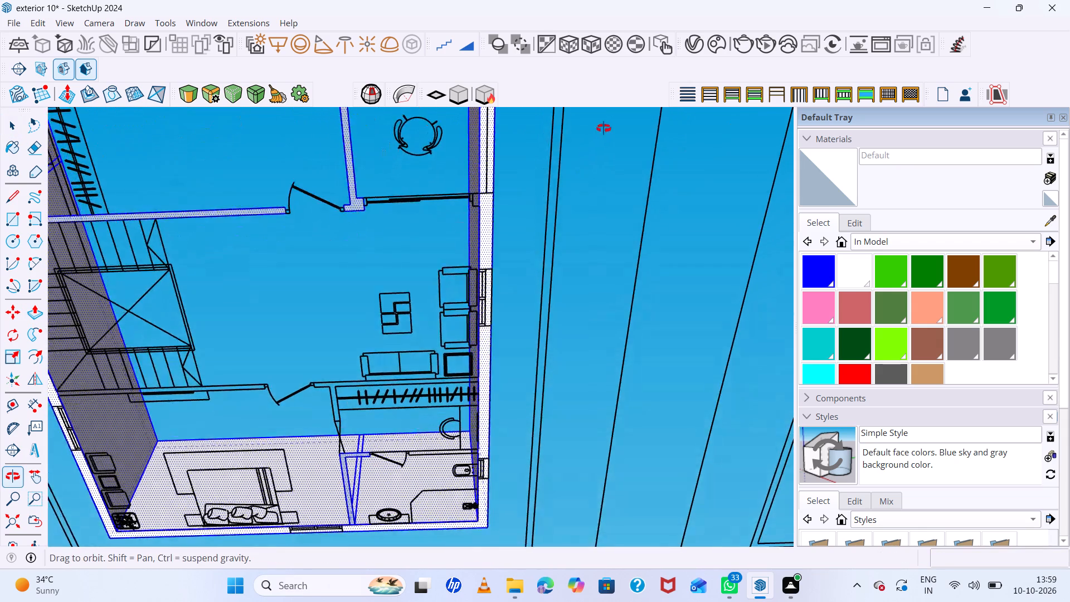
middle_drag(604, 128, 796, 114)
middle_click(796, 114)
middle_click(796, 114)
middle_click(796, 114)
middle_click(796, 114)
middle_click(796, 114)
middle_click(796, 114)
middle_click(796, 114)
middle_click(796, 114)
middle_drag(796, 114, 641, 254)
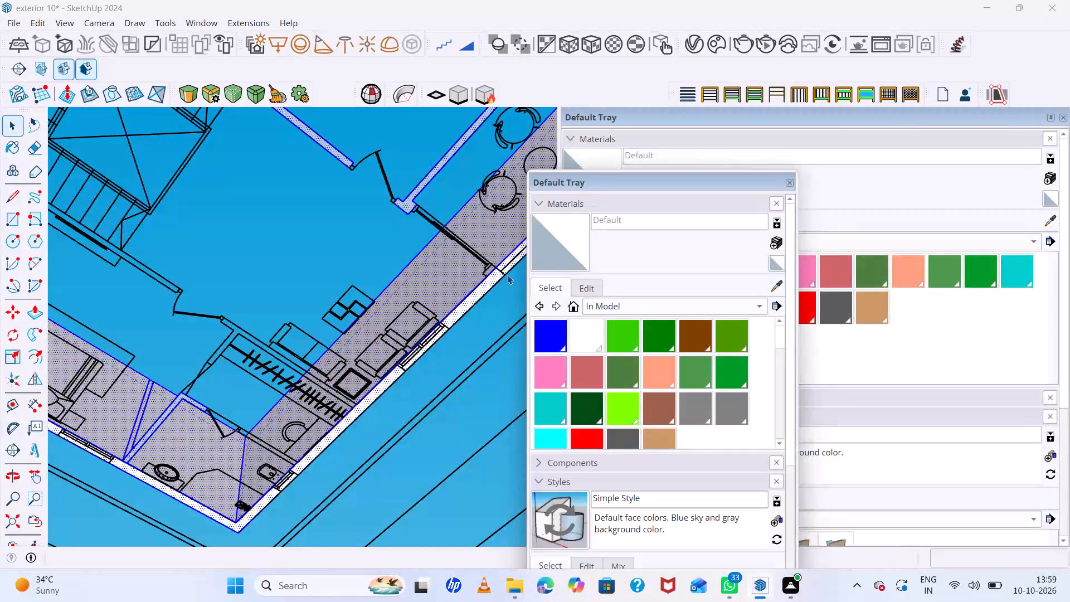
scroll(507, 275, down, 13)
middle_drag(385, 294, 358, 357)
middle_click(358, 357)
scroll(466, 235, up, 6)
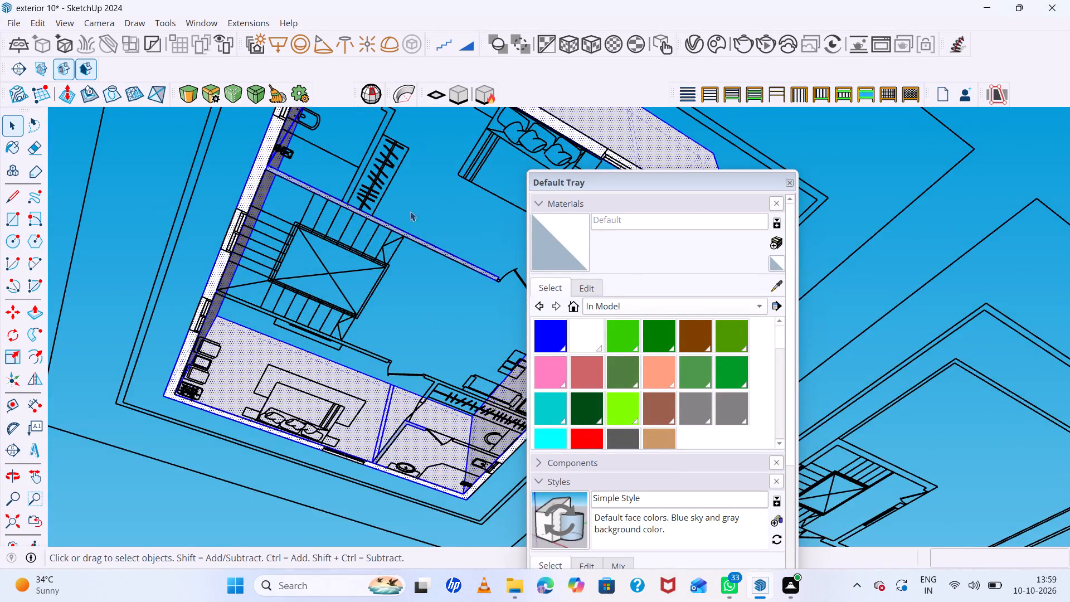
scroll(390, 217, down, 5)
middle_drag(398, 231, 324, 381)
scroll(467, 260, up, 11)
scroll(393, 225, down, 6)
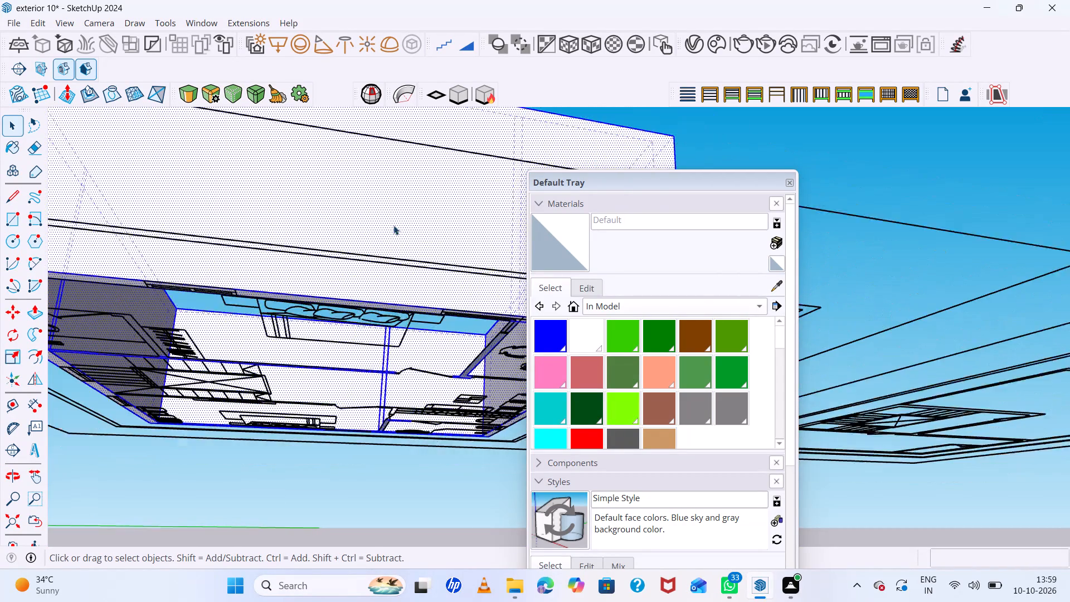
middle_drag(391, 234, 358, 478)
middle_drag(357, 324, 364, 453)
middle_drag(364, 453, 366, 411)
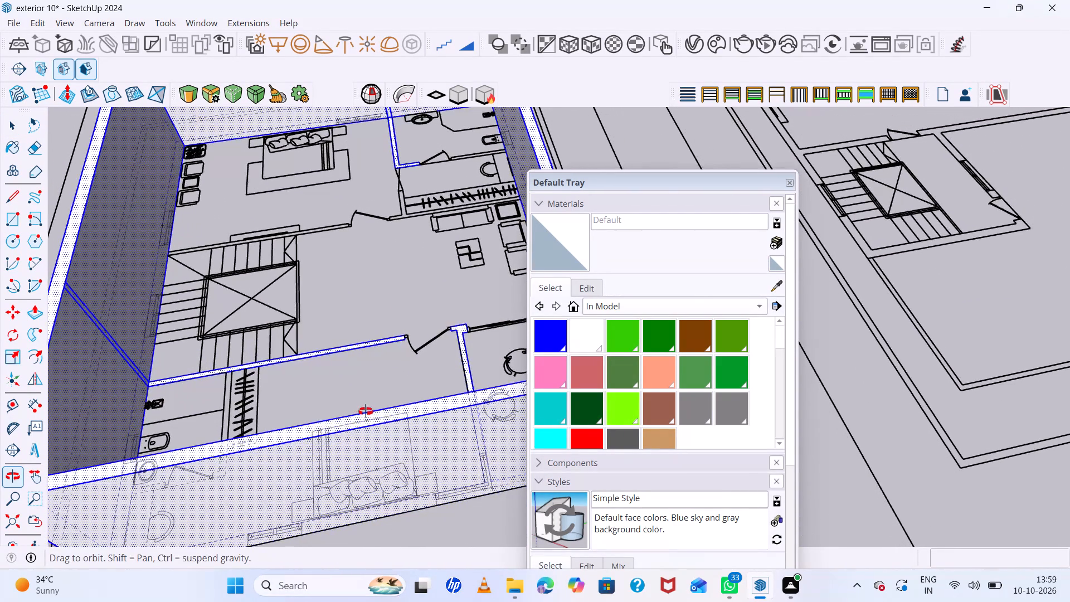
middle_drag(366, 411, 373, 391)
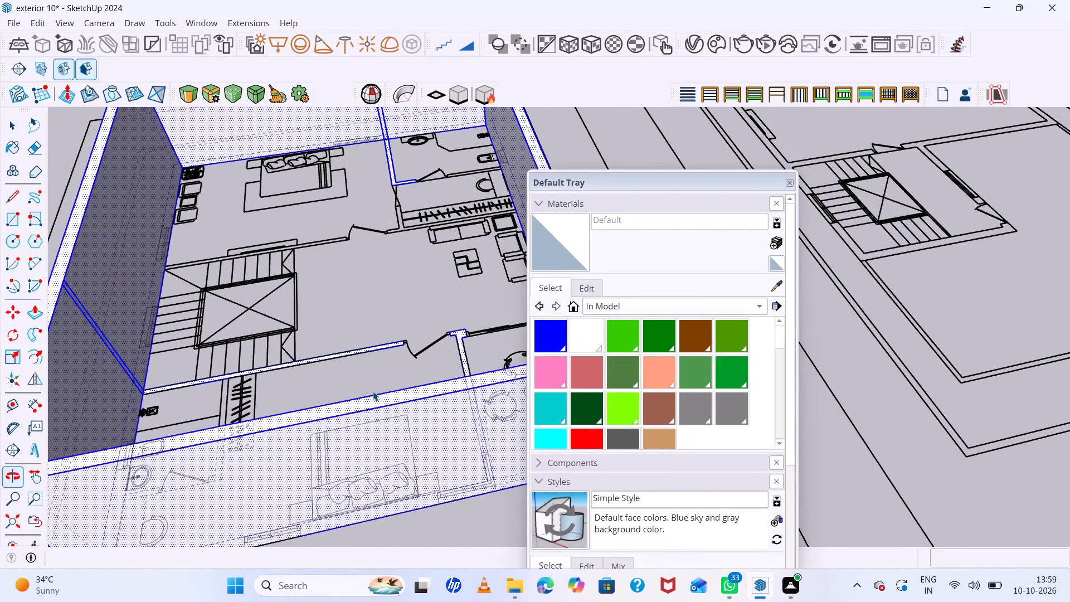
middle_click(373, 391)
middle_click(373, 391)
scroll(373, 391, up, 5)
scroll(374, 387, down, 14)
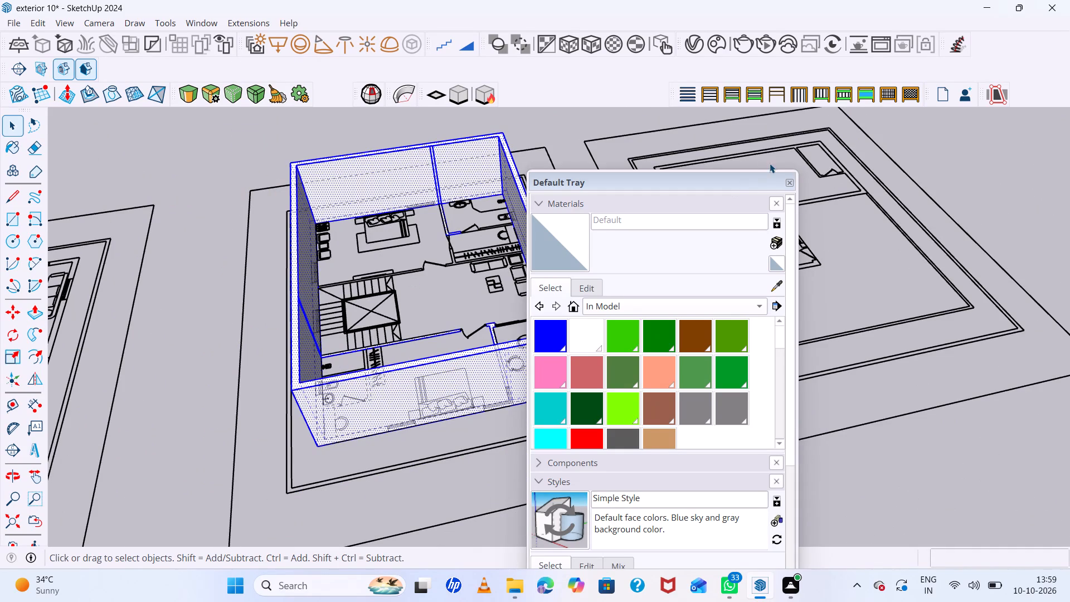
click(786, 181)
scroll(544, 267, up, 6)
middle_drag(555, 288, 527, 192)
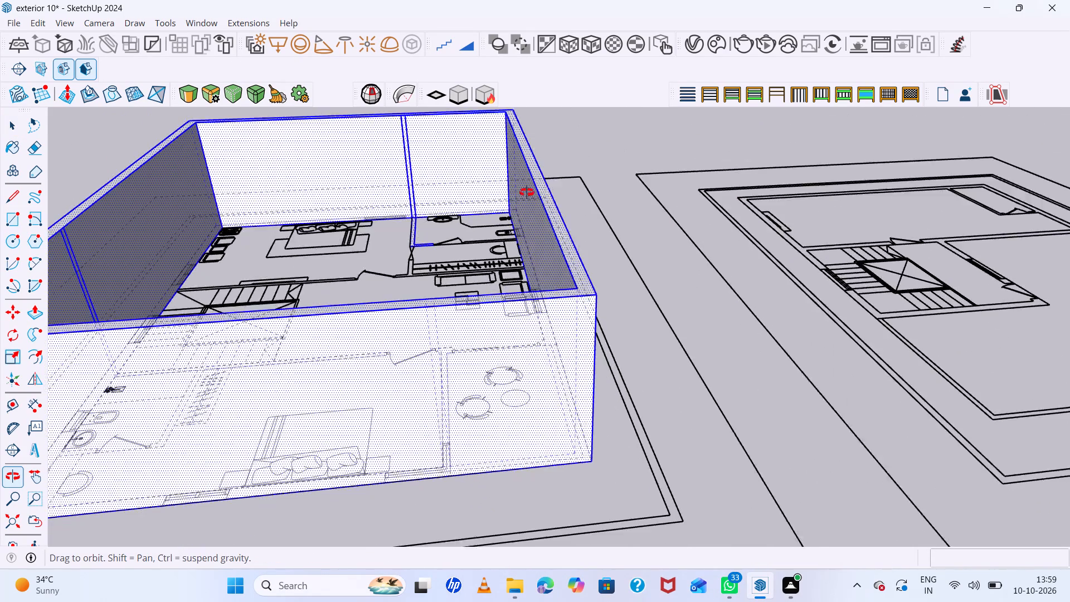
middle_drag(527, 192, 525, 189)
middle_drag(525, 189, 182, 208)
middle_click(182, 208)
middle_drag(189, 216, 578, 265)
middle_drag(614, 268, 628, 271)
middle_drag(630, 271, 650, 277)
middle_drag(653, 279, 653, 307)
scroll(653, 307, up, 1)
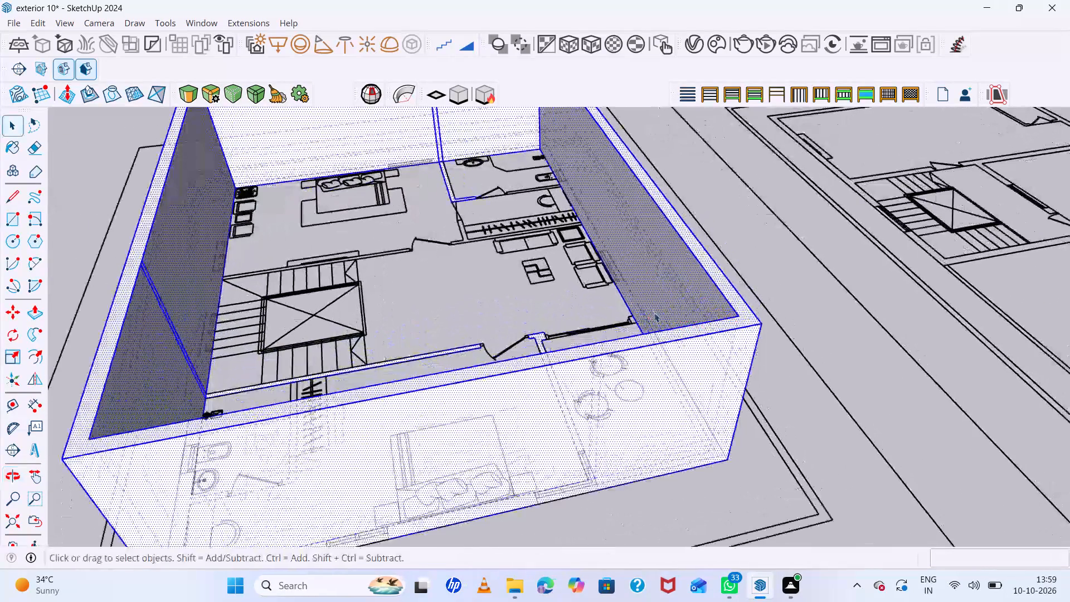
Undo the wall extrusion, the traced wall faces and the floor-plan import, going back to the file's last saved state.
key(ctrl+z)
key(ctrl+z)
key(ctrl+z)
key(ctrl+z)
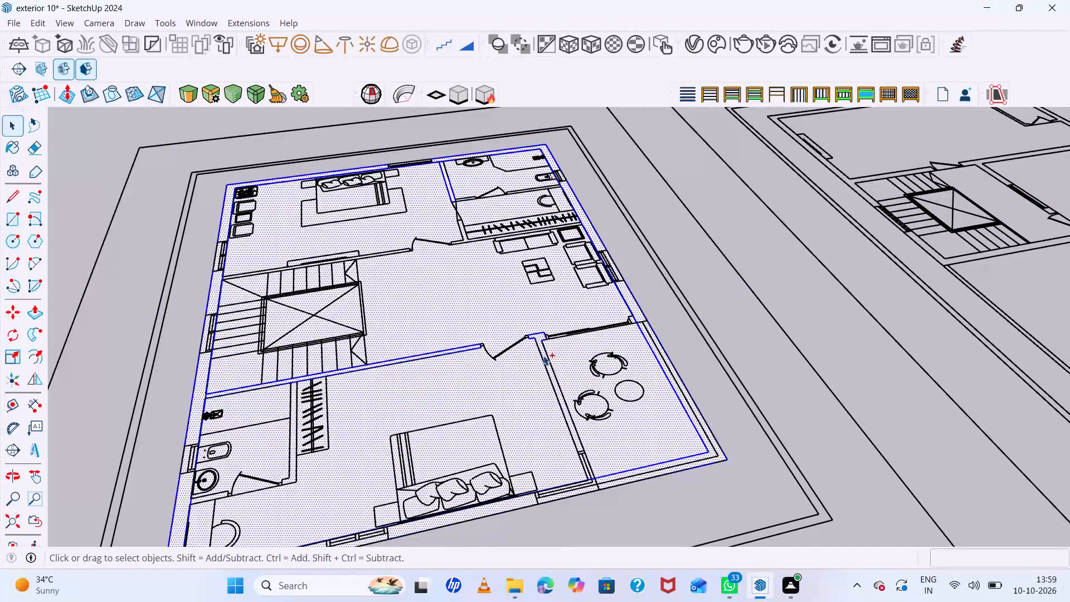
key(ctrl+z)
key(ctrl+z)
key(ctrl+z)
key(ctrl+z)
key(ctrl+z)
key(ctrl+z)
key(ctrl+z)
key(ctrl+z)
key(ctrl+z)
key(ctrl+z)
key(ctrl+z)
key(ctrl+z)
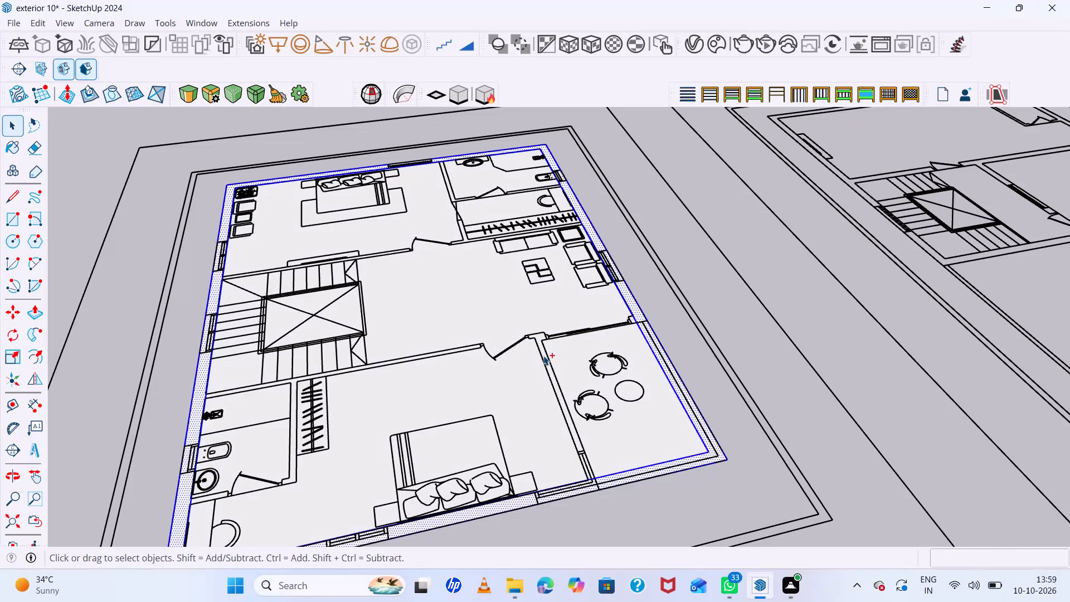
key(ctrl+z)
key(ctrl+z)
key(ctrl+z)
key(ctrl+z)
key(ctrl+z)
key(ctrl+z)
key(ctrl+z)
key(ctrl+z)
key(ctrl+z)
key(ctrl+z)
key(ctrl+z)
key(ctrl+z)
key(ctrl+z)
key(ctrl+z)
key(ctrl+z)
key(ctrl+z)
key(ctrl+z)
key(ctrl+z)
key(ctrl+z)
key(ctrl+z)
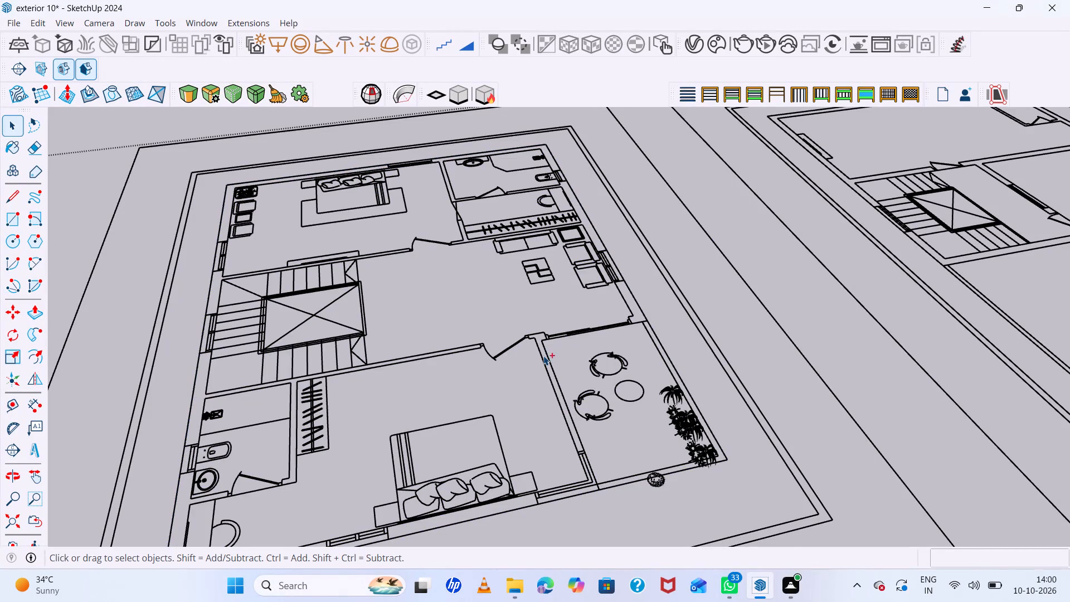
key(ctrl+z)
key(ctrl+z)
key(ctrl+z)
key(ctrl+z)
key(ctrl+z)
key(ctrl+z)
key(ctrl+z)
key(ctrl+z)
key(ctrl+z)
key(ctrl+z)
key(ctrl+z)
key(ctrl+z)
key(ctrl+z)
key(ctrl+z)
key(ctrl+z)
key(ctrl+z)
key(ctrl+z)
key(ctrl+z)
key(ctrl+z)
key(ctrl+z)
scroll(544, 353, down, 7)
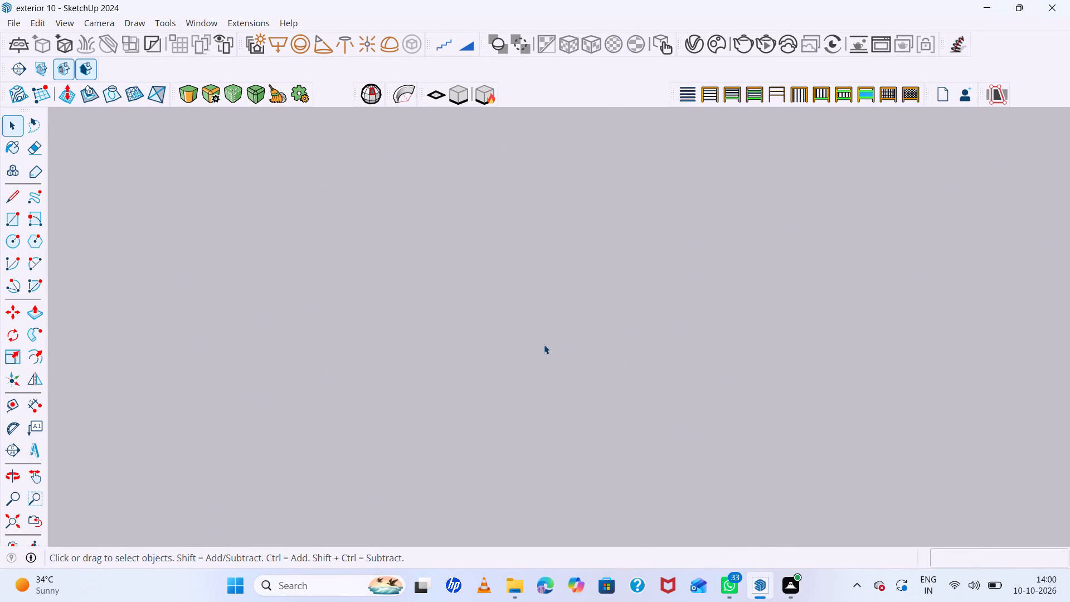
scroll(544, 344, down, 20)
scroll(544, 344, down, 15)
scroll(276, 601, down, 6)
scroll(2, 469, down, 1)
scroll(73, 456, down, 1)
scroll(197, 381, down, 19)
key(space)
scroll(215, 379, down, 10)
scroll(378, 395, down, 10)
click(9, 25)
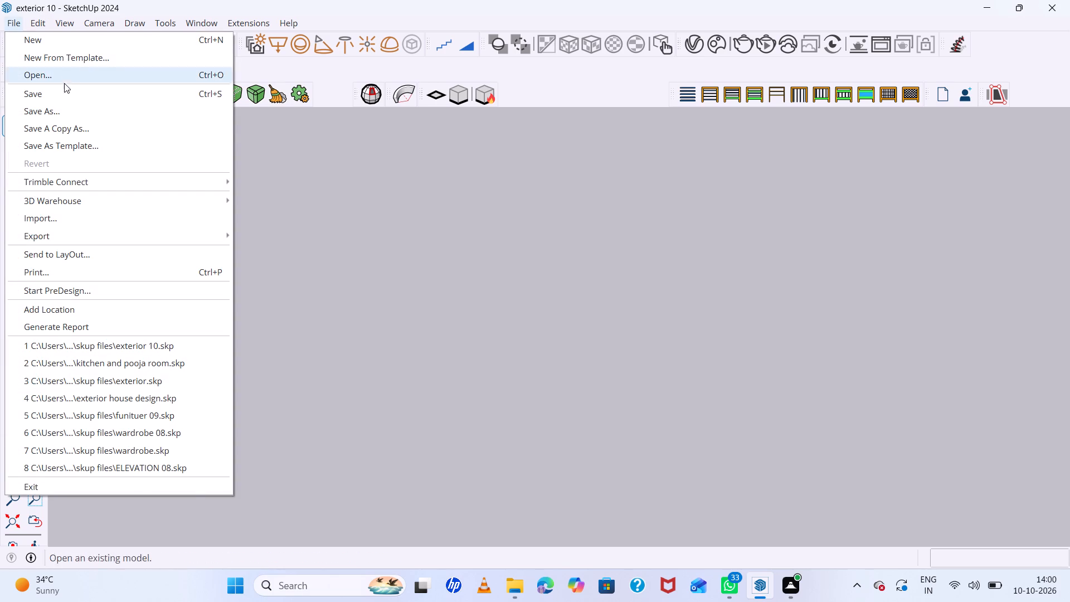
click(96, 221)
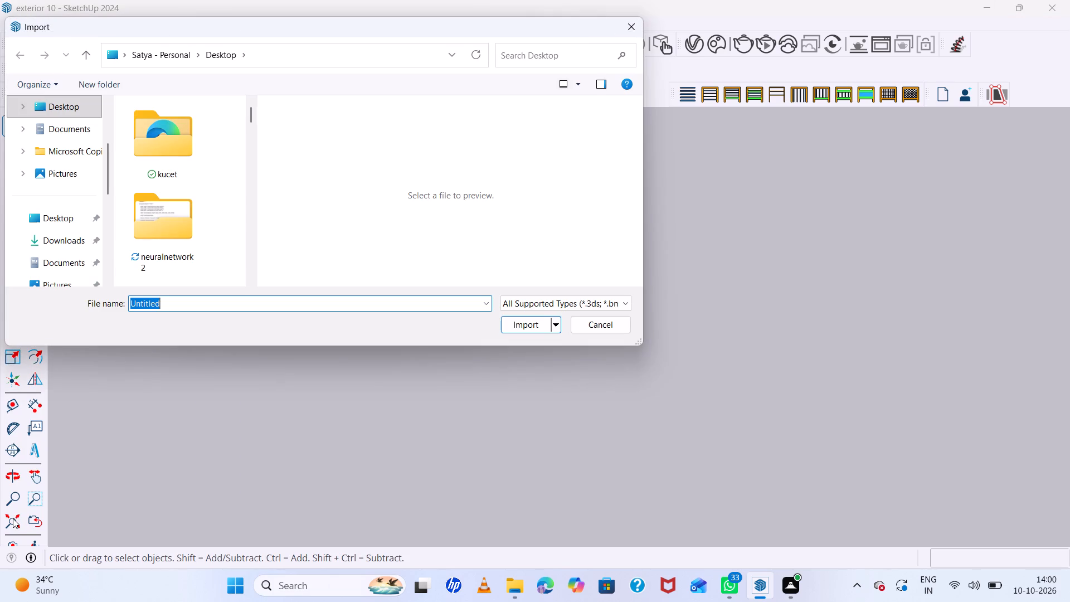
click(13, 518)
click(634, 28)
Delete all the materials stored in the model.
click(15, 524)
scroll(377, 388, down, 8)
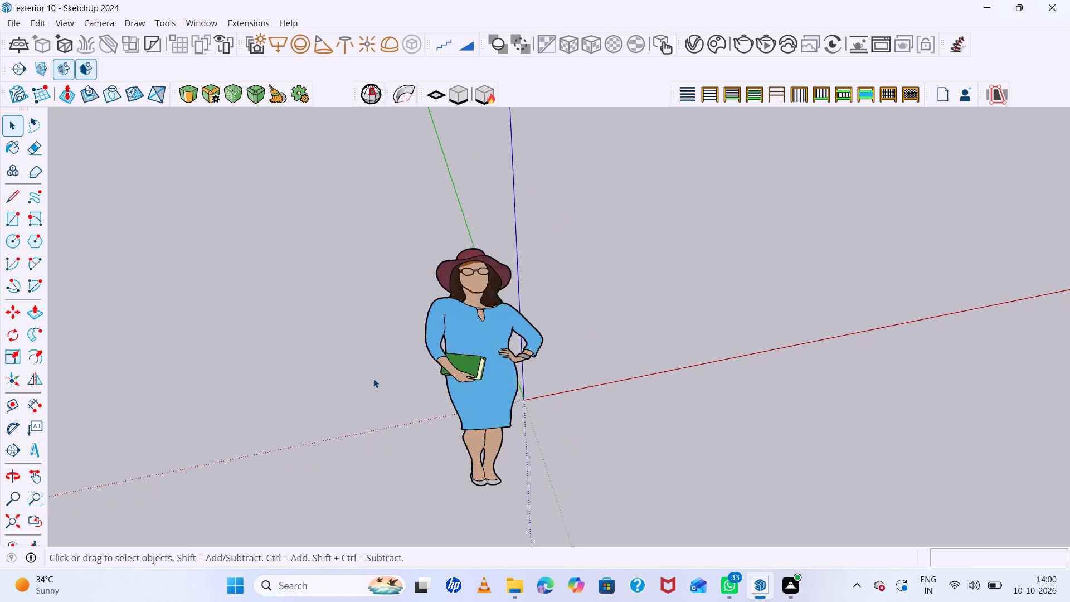
scroll(373, 378, down, 6)
click(429, 385)
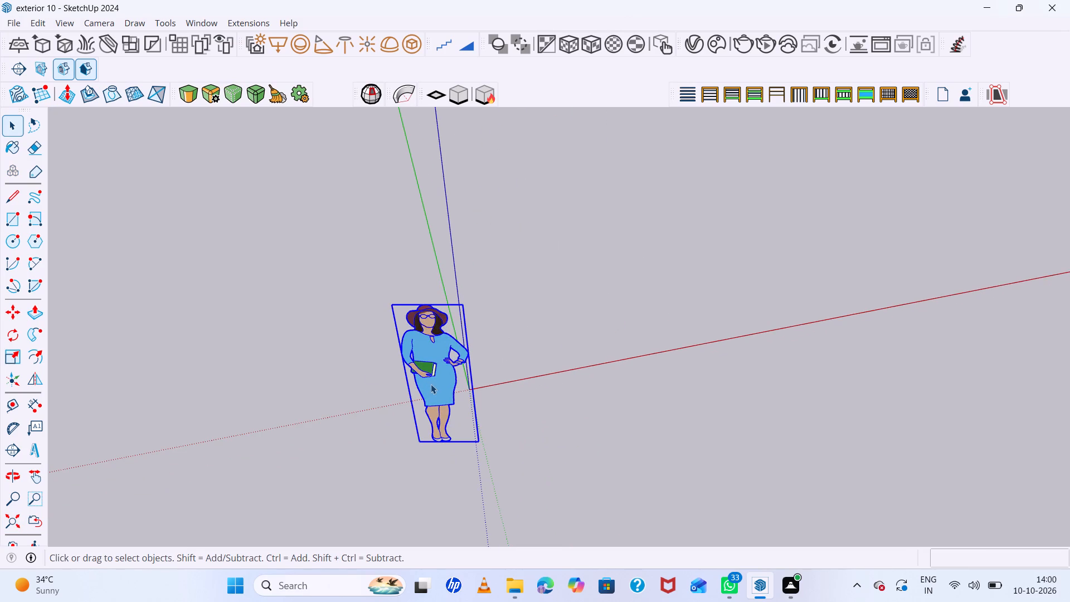
right_click(431, 384)
click(611, 363)
key(b)
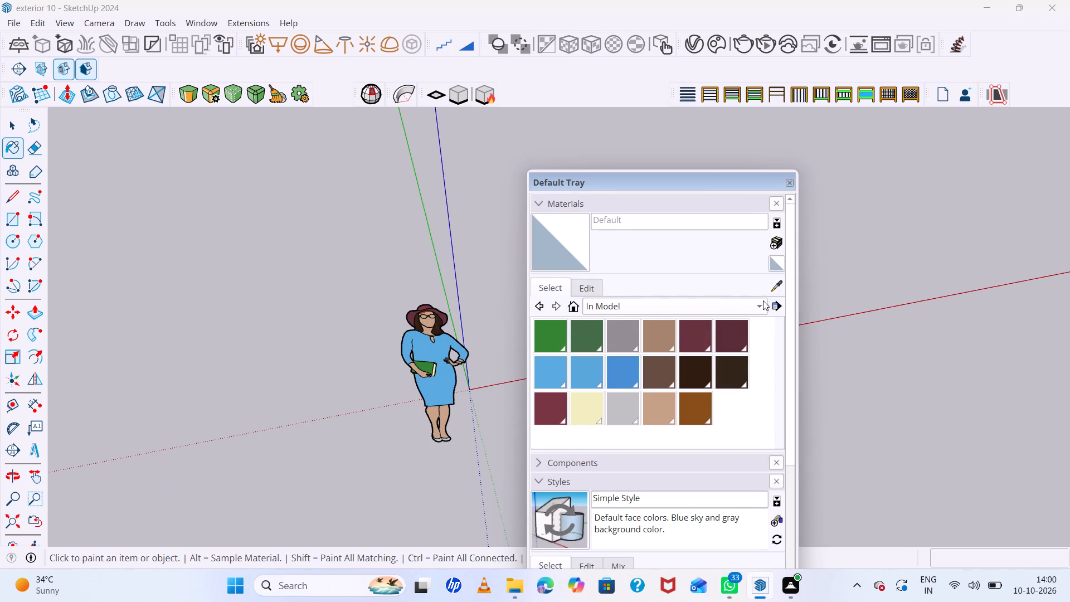
click(771, 304)
click(818, 417)
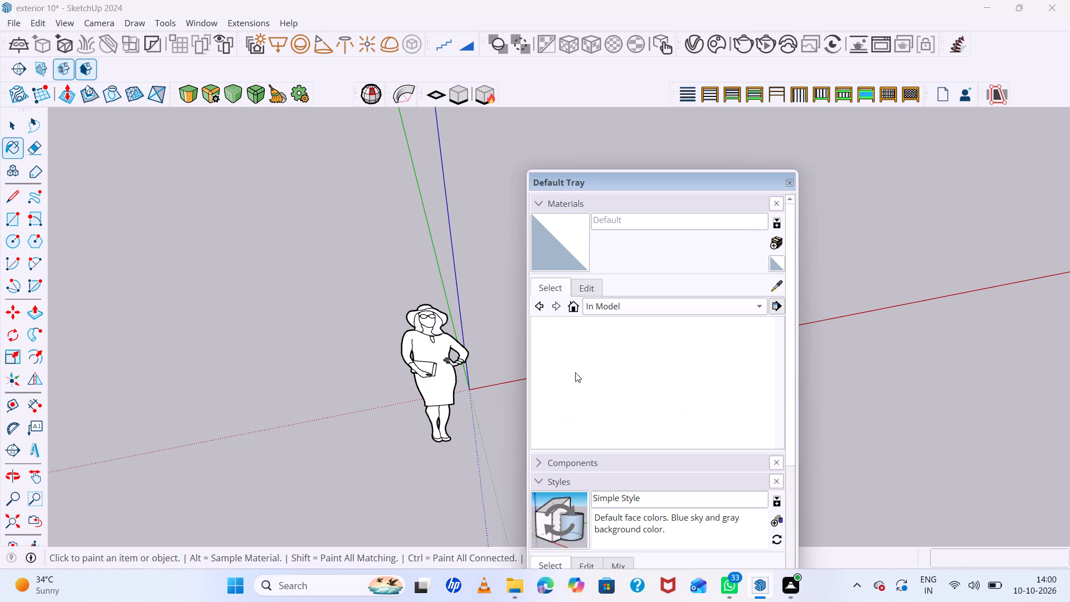
Delete the standing woman scale figure beside the origin.
click(440, 370)
key(space)
click(437, 369)
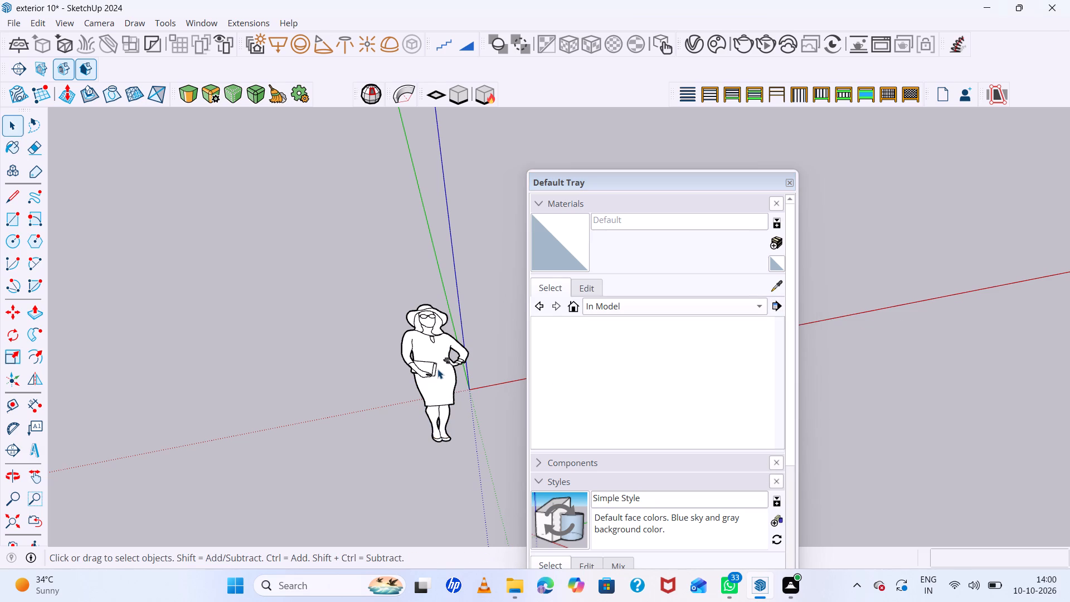
key(Delete)
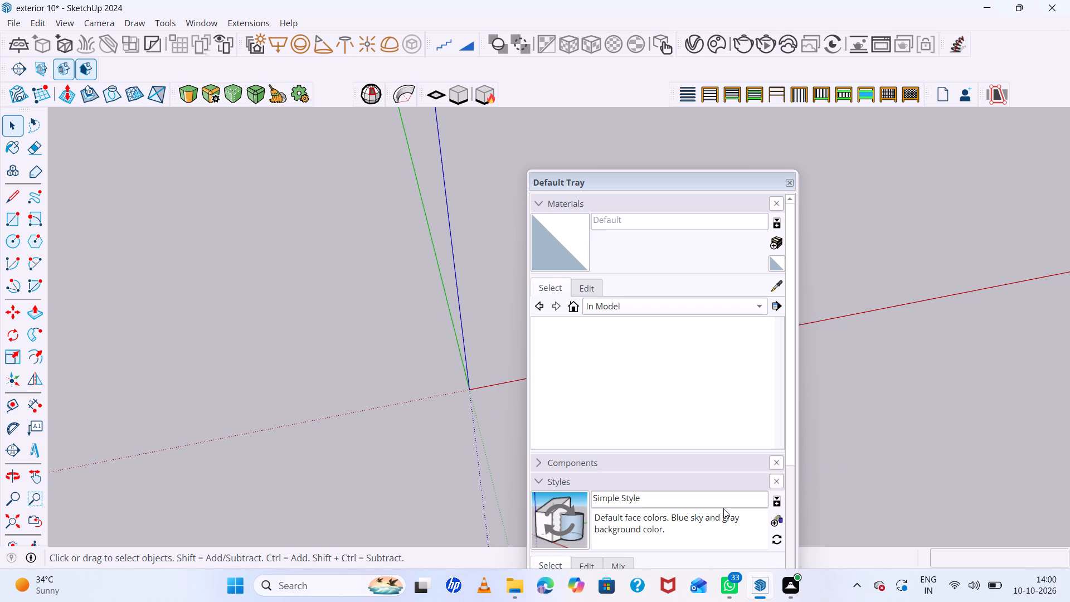
click(791, 180)
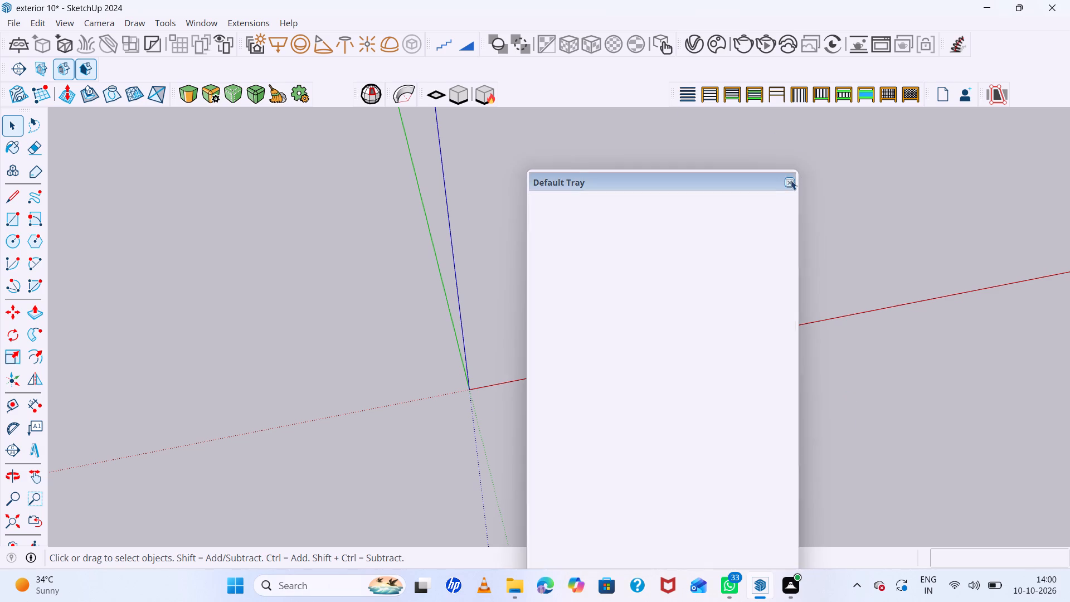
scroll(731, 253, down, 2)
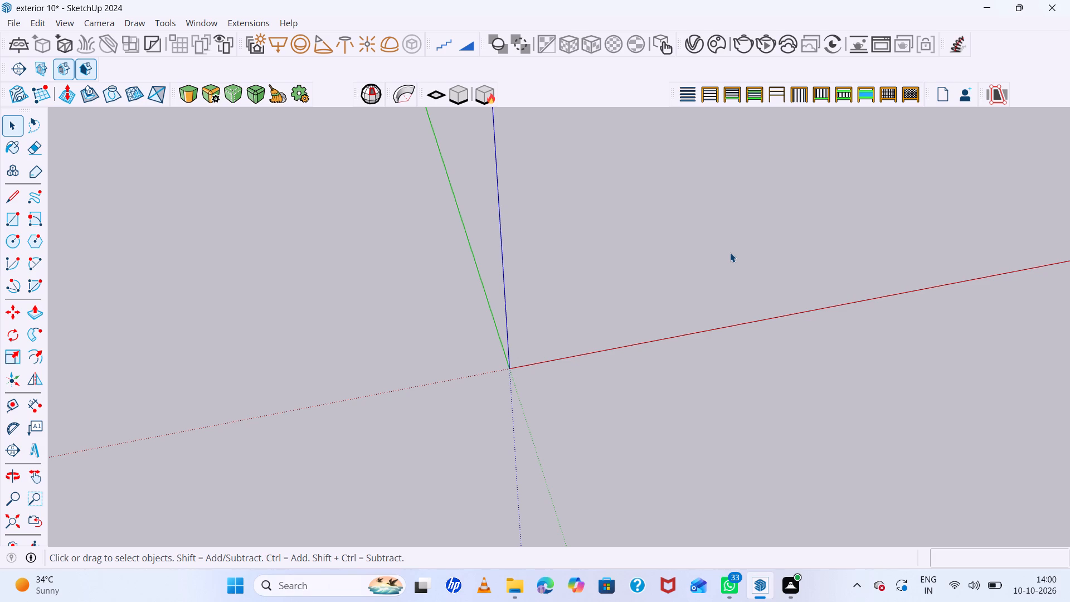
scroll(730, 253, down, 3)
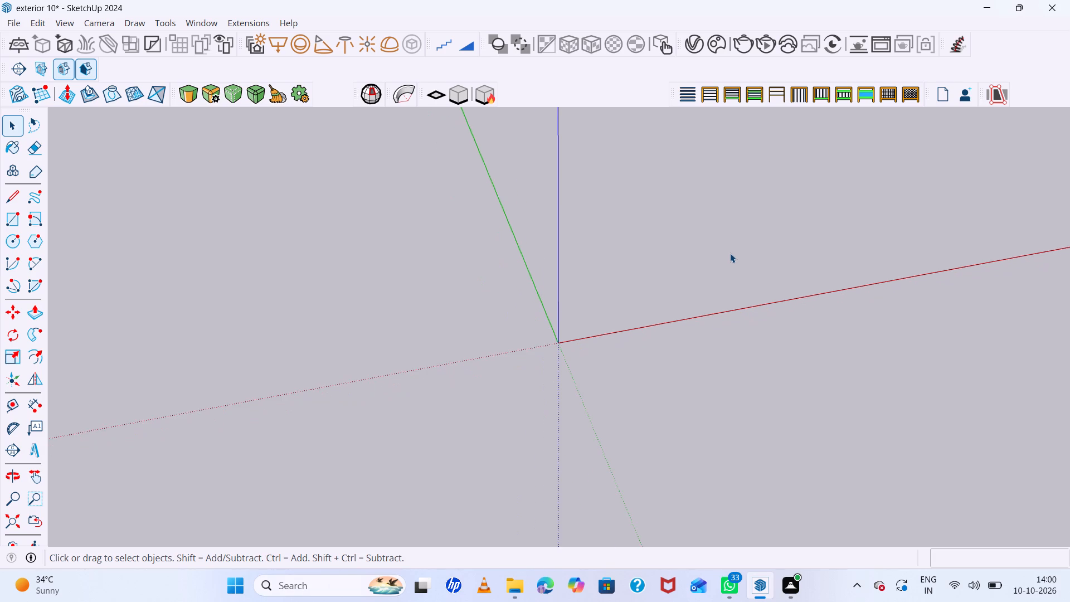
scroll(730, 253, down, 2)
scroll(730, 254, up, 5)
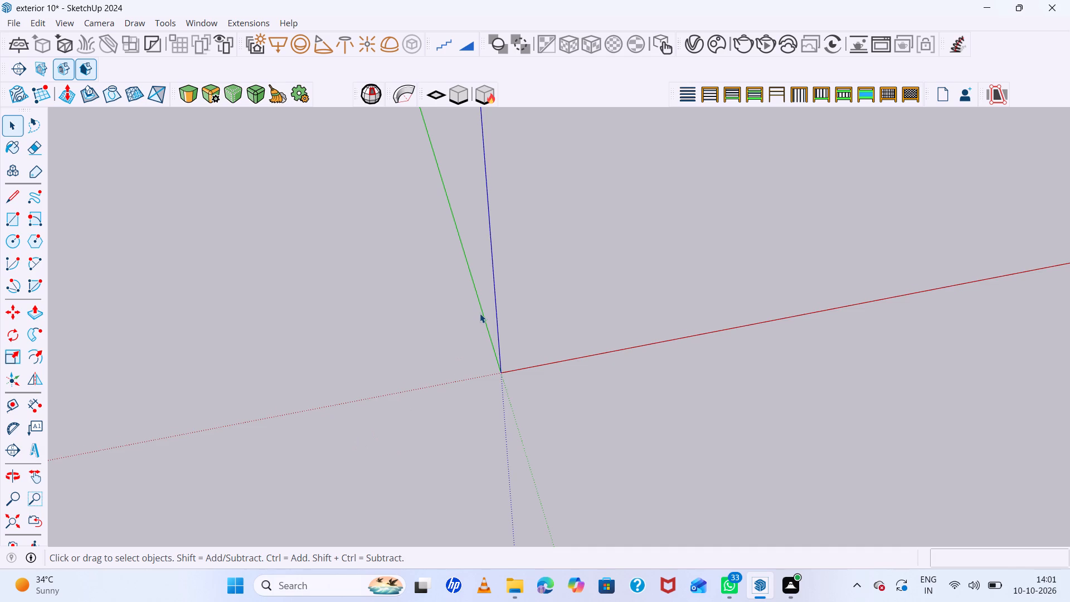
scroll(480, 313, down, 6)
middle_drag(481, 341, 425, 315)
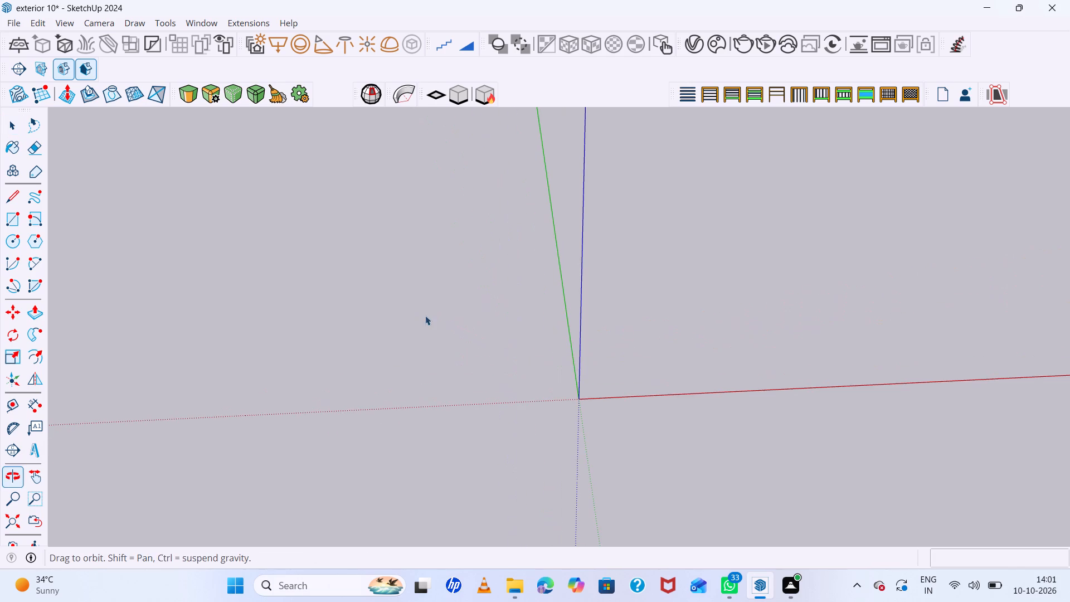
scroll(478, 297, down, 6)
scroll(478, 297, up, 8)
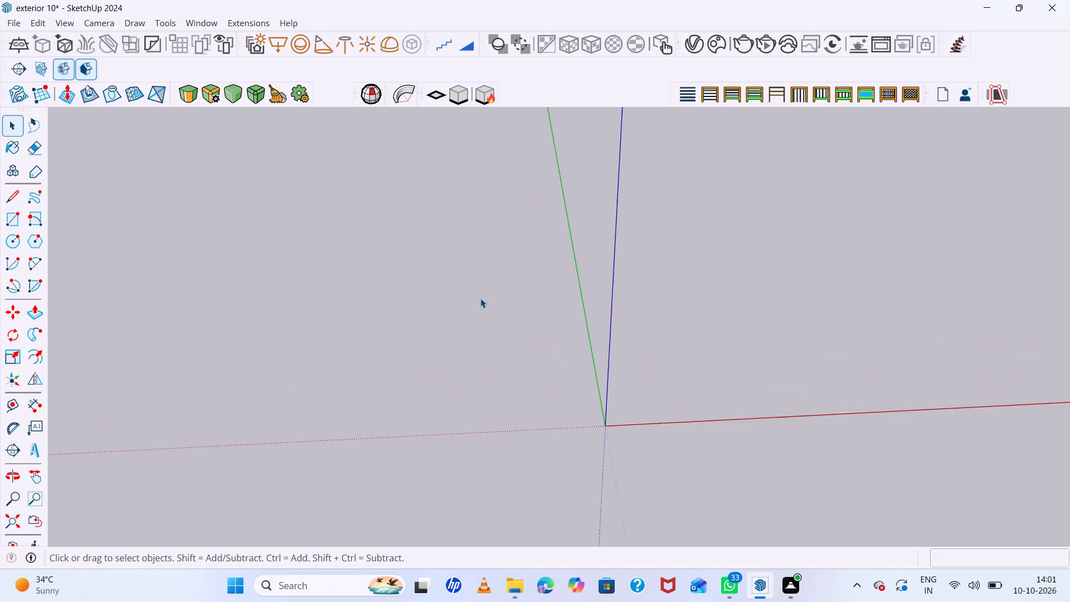
Import the floor-plan drawing EXTERIOR2(FOR STUDENTS).dwg from the Desktop into the empty model.
scroll(480, 298, up, 1)
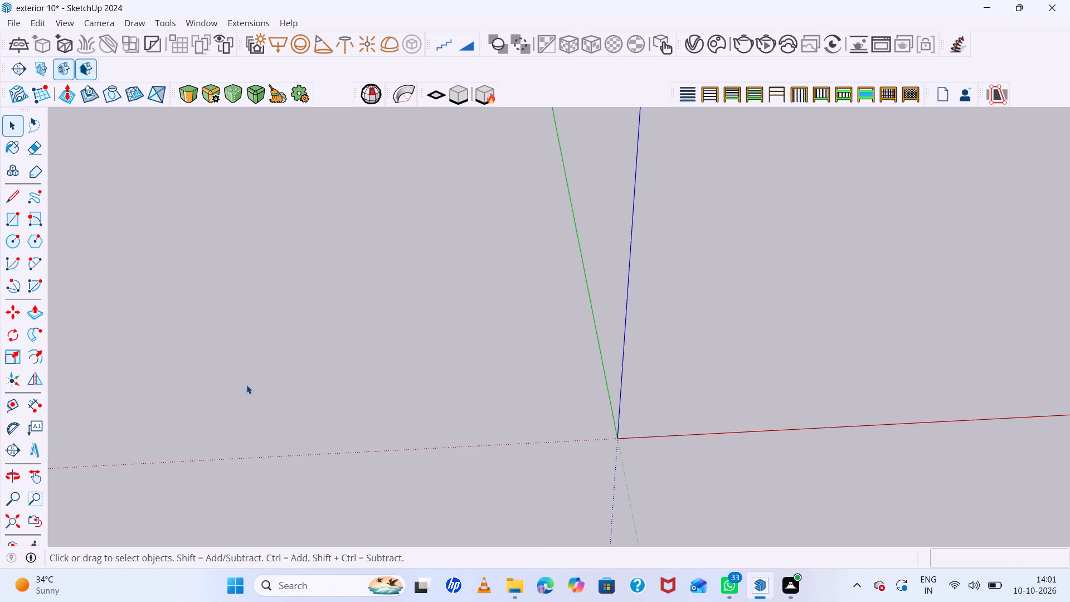
click(10, 24)
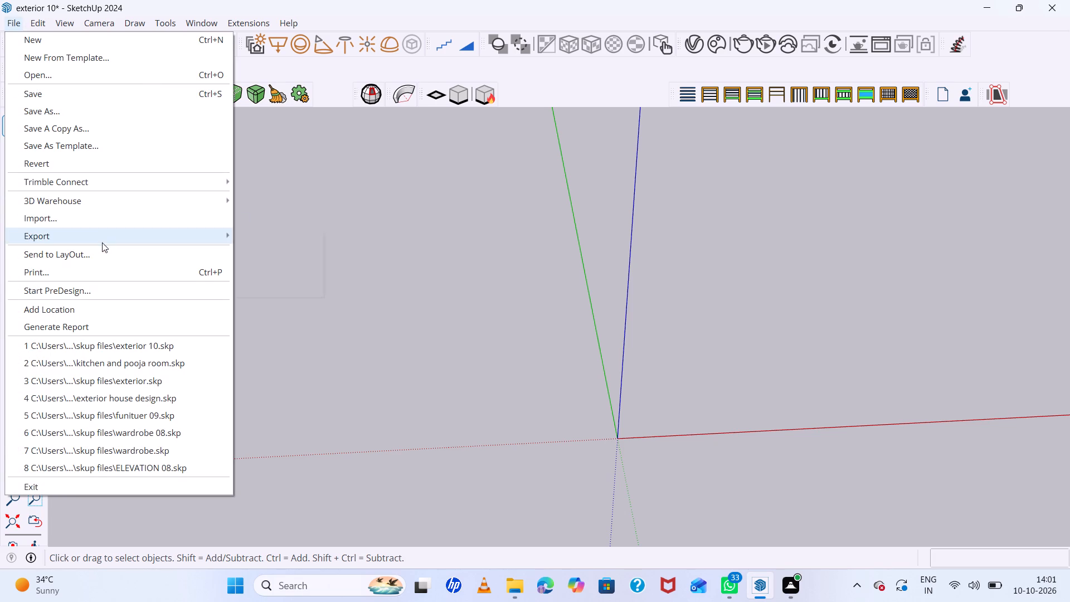
click(106, 222)
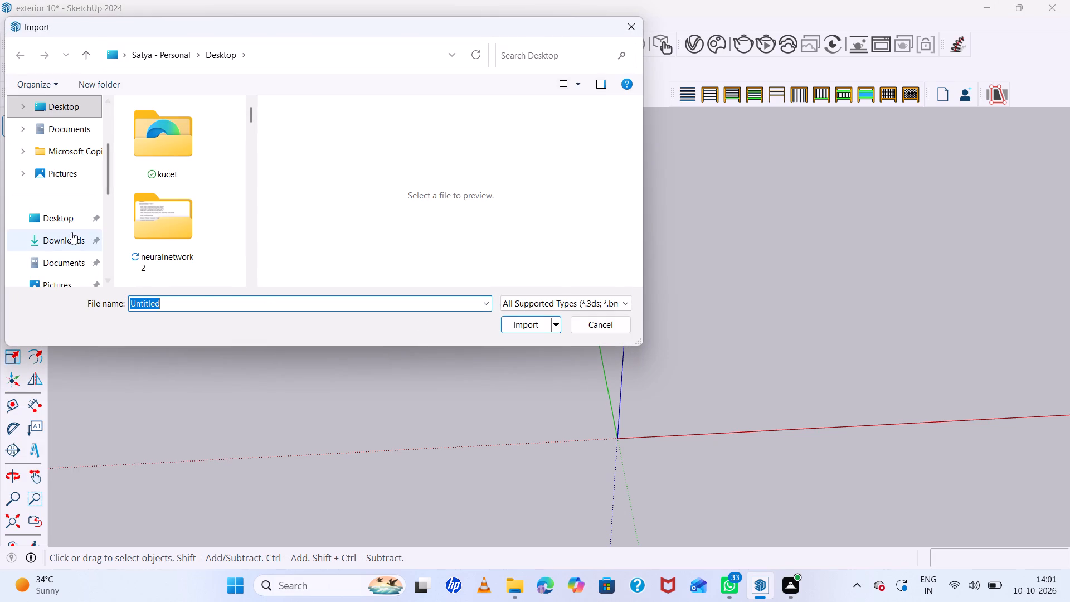
click(73, 218)
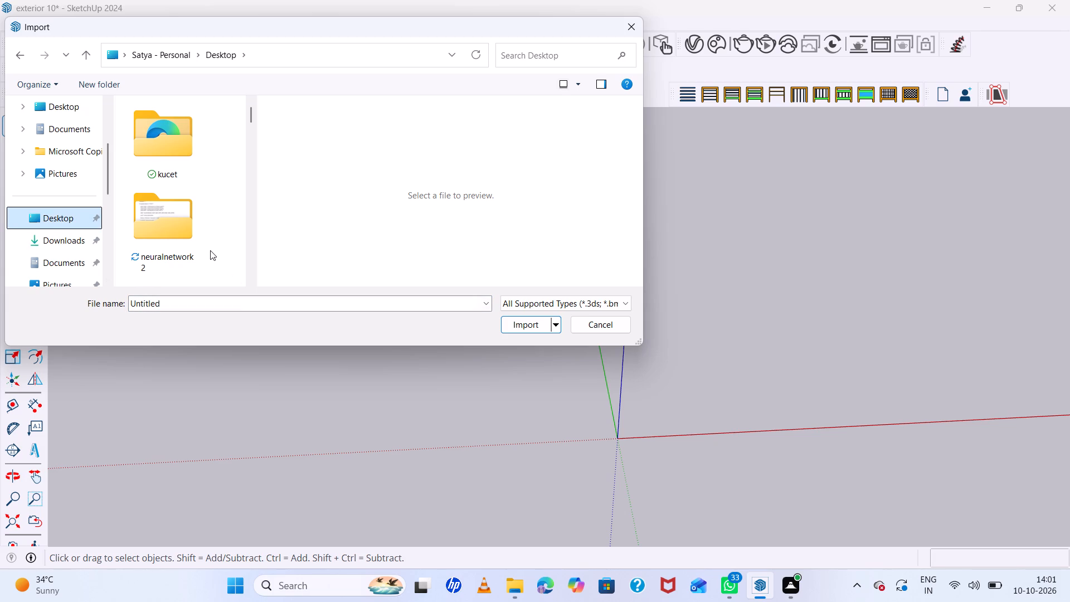
scroll(210, 250, down, 16)
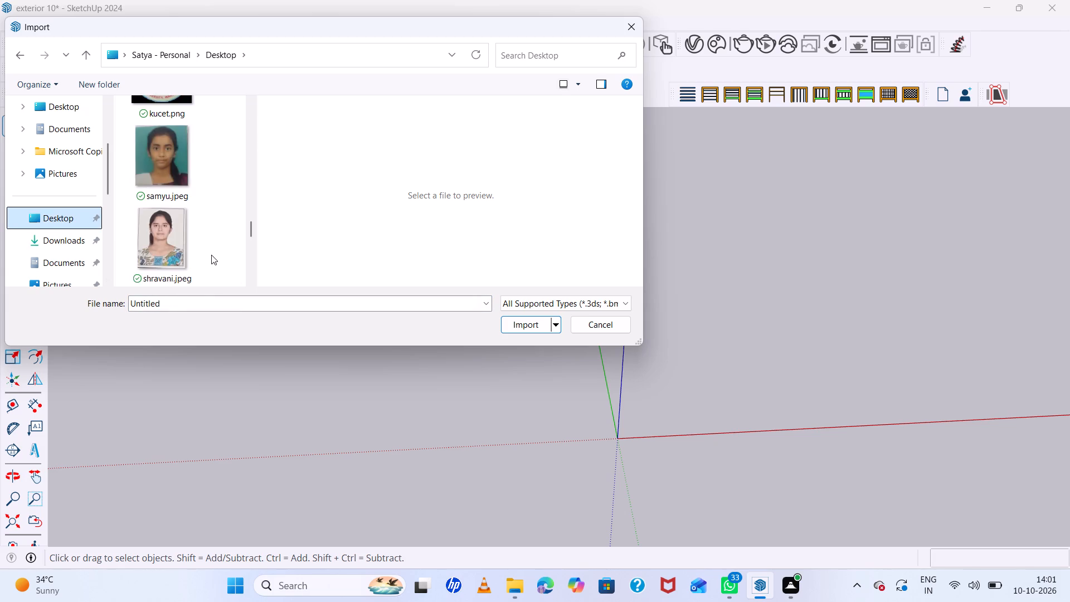
scroll(211, 255, down, 11)
scroll(211, 255, up, 3)
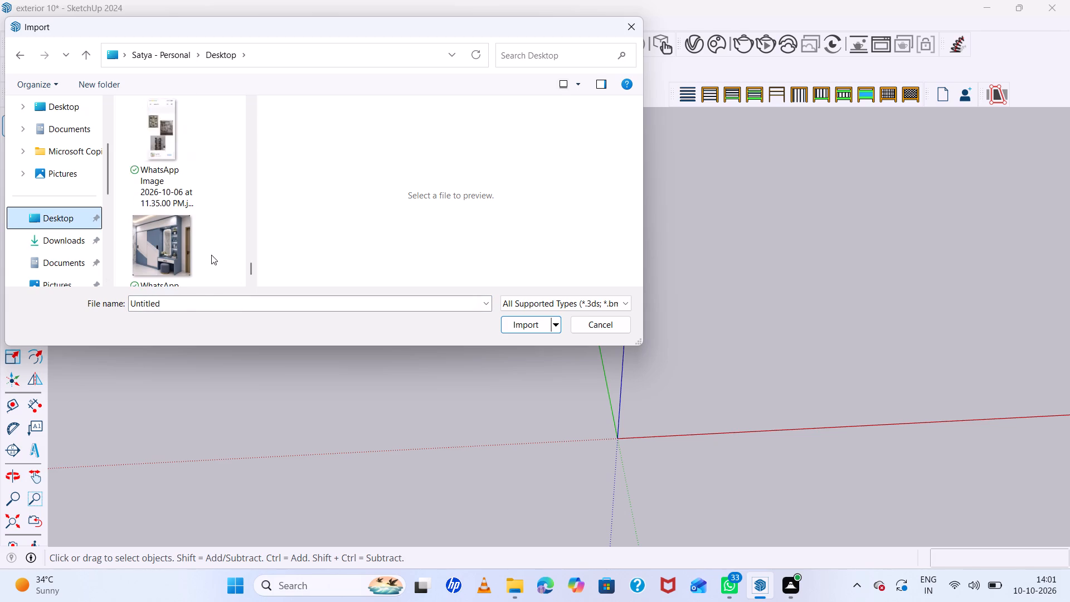
scroll(211, 255, up, 7)
scroll(211, 255, down, 15)
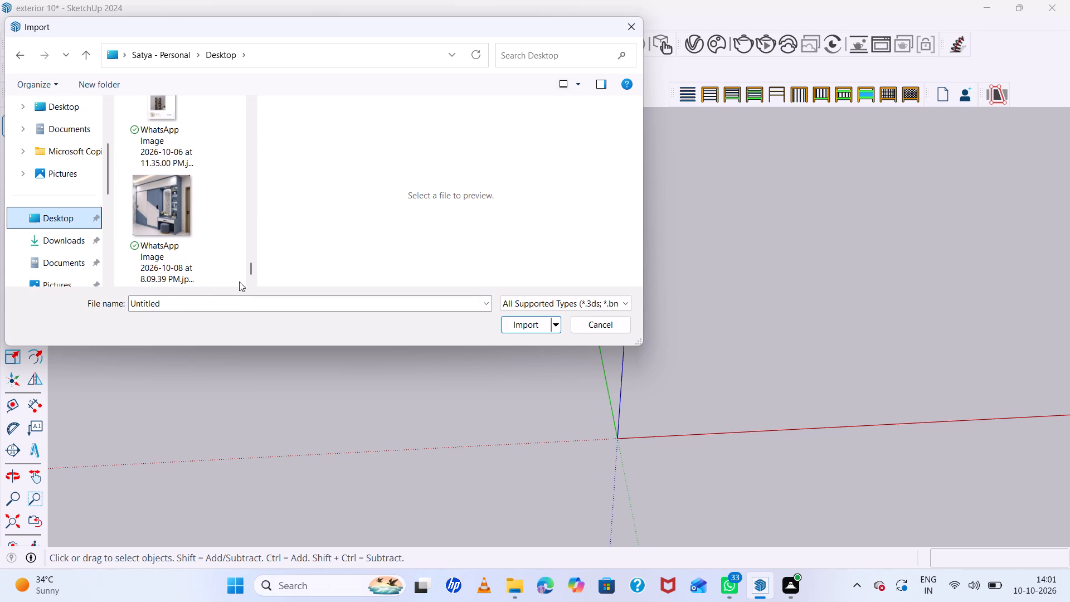
scroll(239, 281, down, 3)
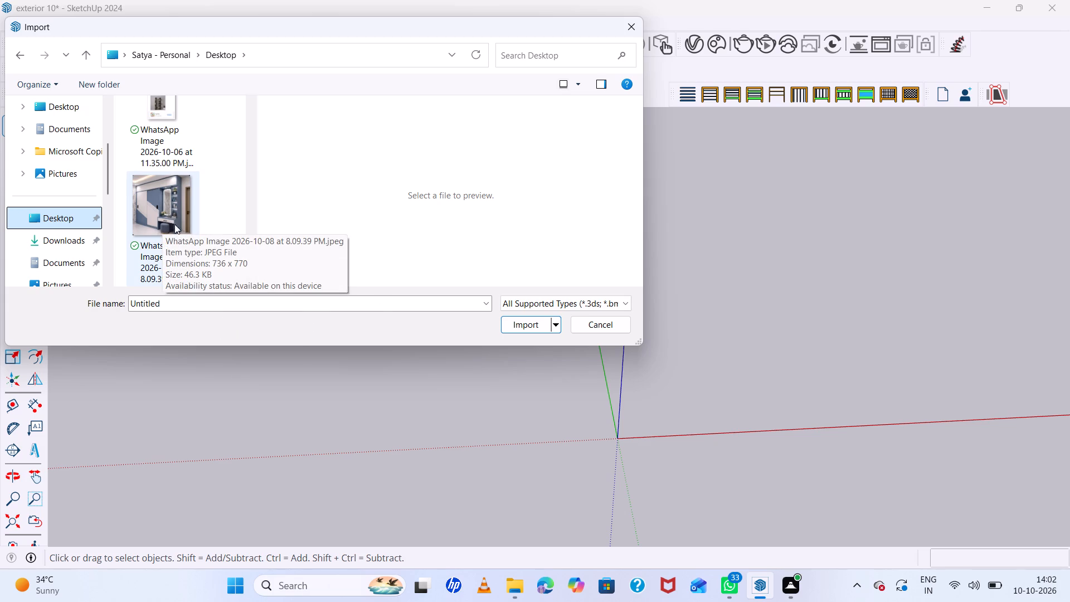
scroll(171, 227, down, 5)
scroll(157, 167, up, 4)
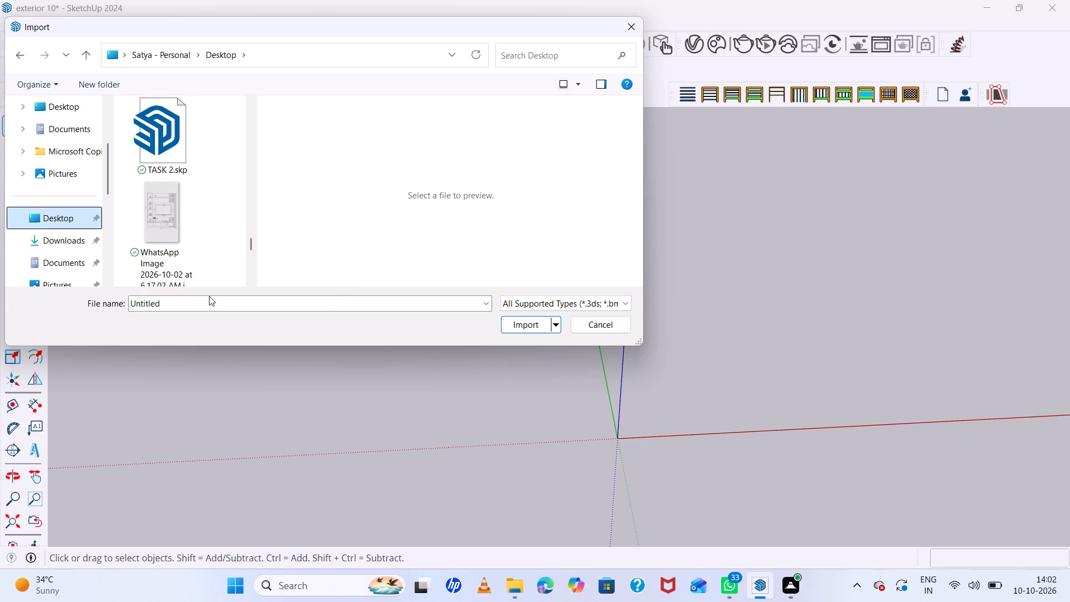
click(207, 303)
key(BackSpace)
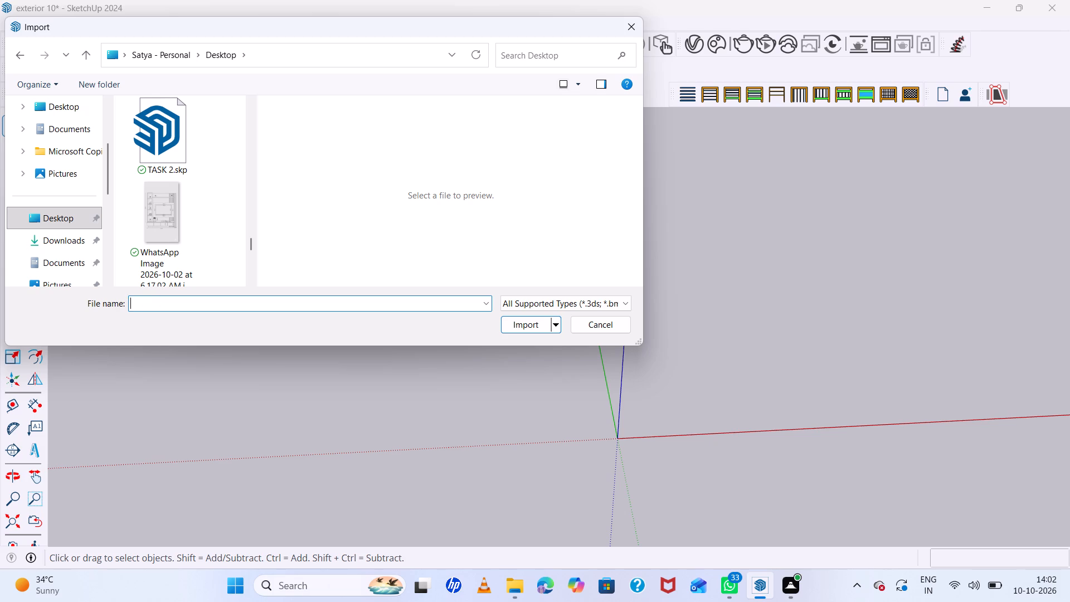
text(ex)
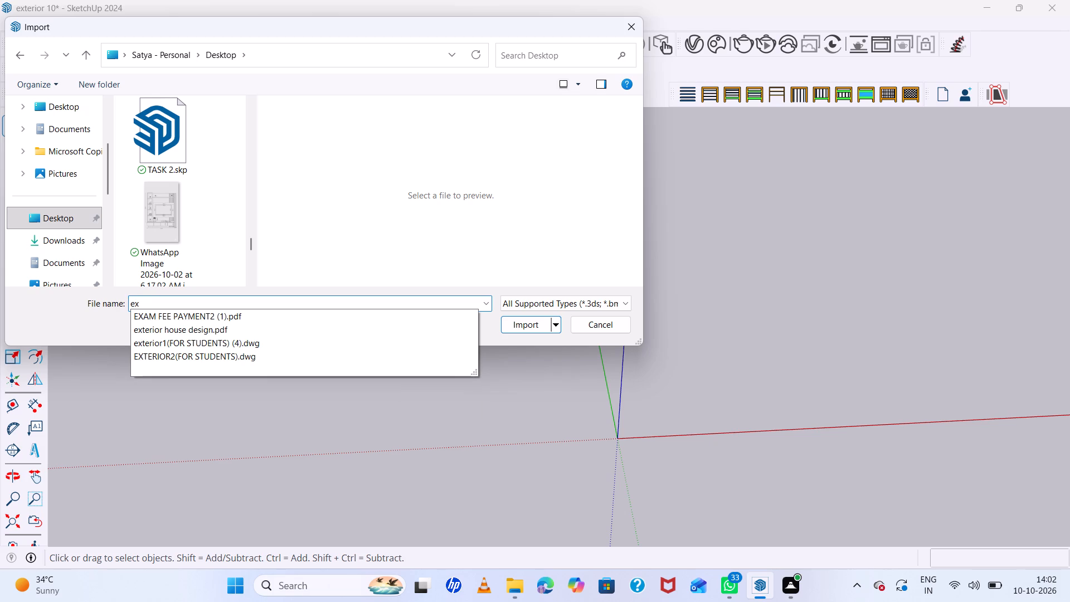
click(236, 360)
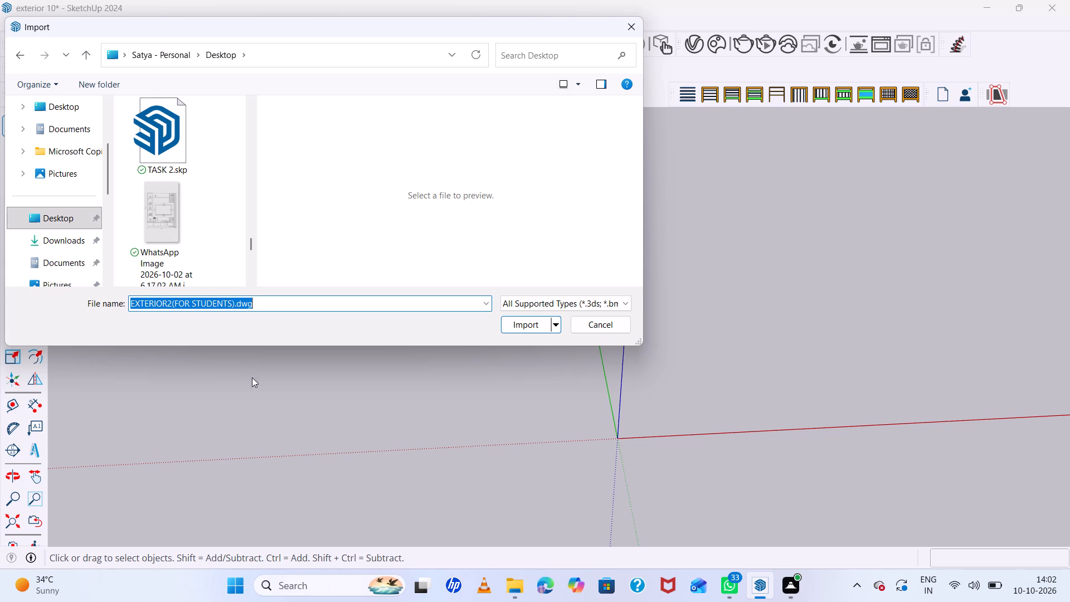
click(538, 324)
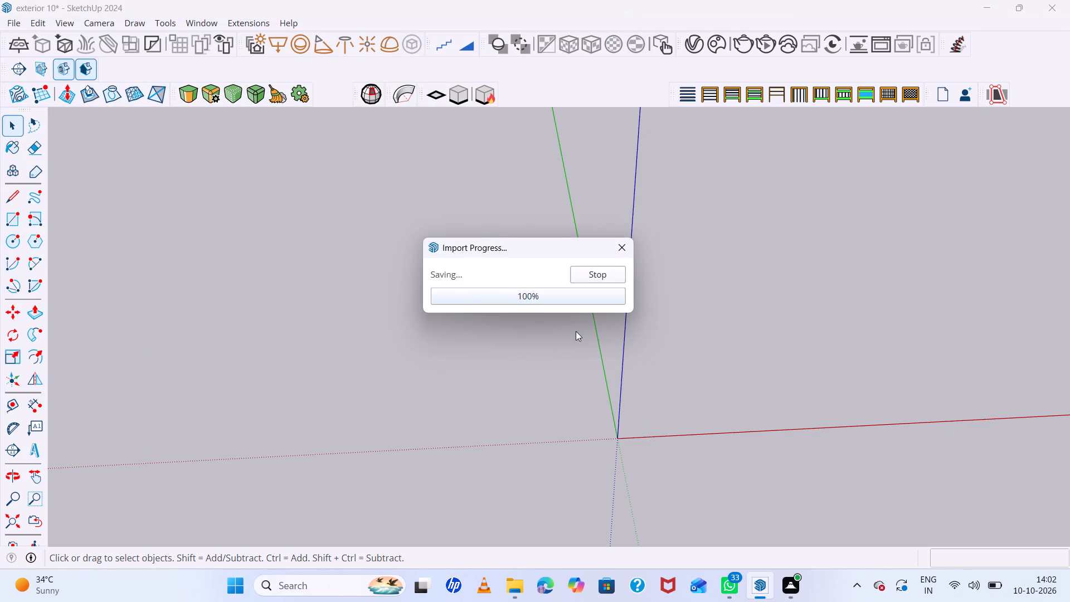
double_click(609, 384)
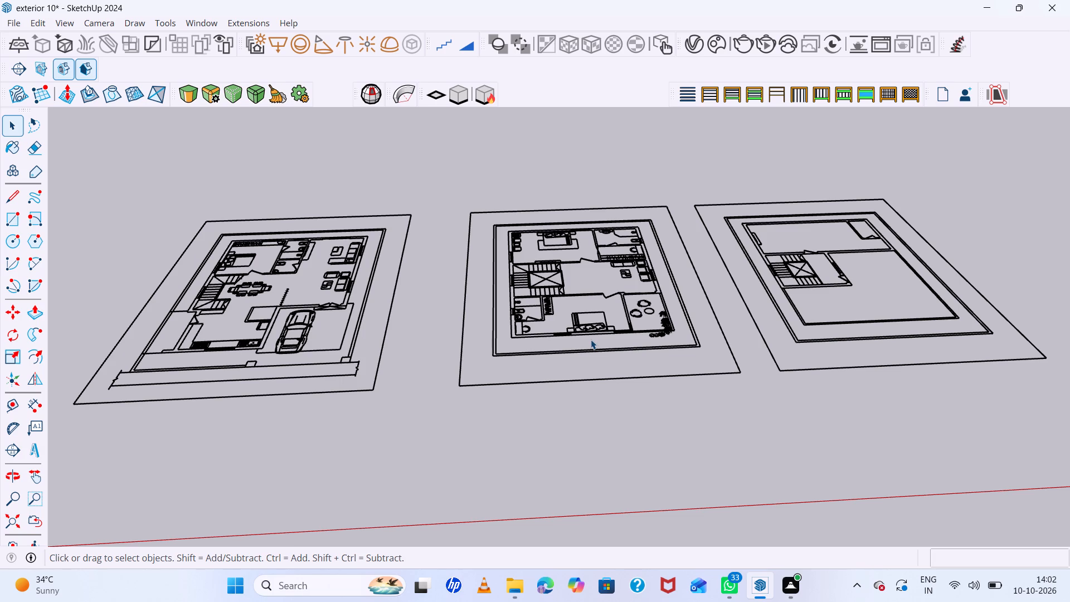
On the middle plan, trace the outer side wall from the bedroom's desk corner to the bathroom window as a 9" by about 7' 1 3/16" rectangle.
scroll(591, 339, up, 9)
scroll(592, 337, down, 1)
middle_drag(596, 351, 604, 511)
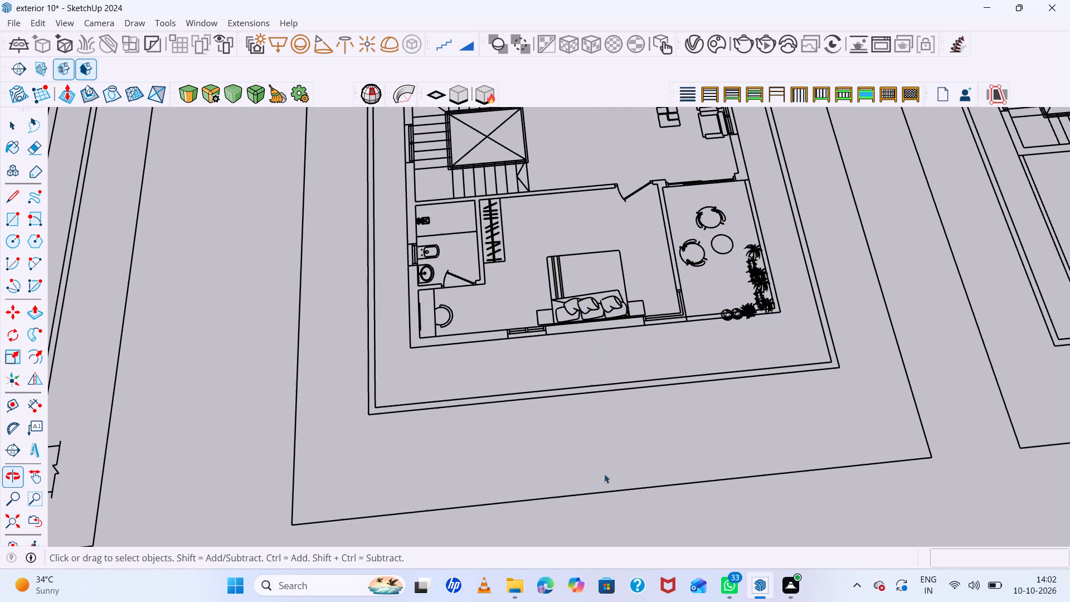
scroll(599, 197, up, 11)
scroll(607, 213, down, 6)
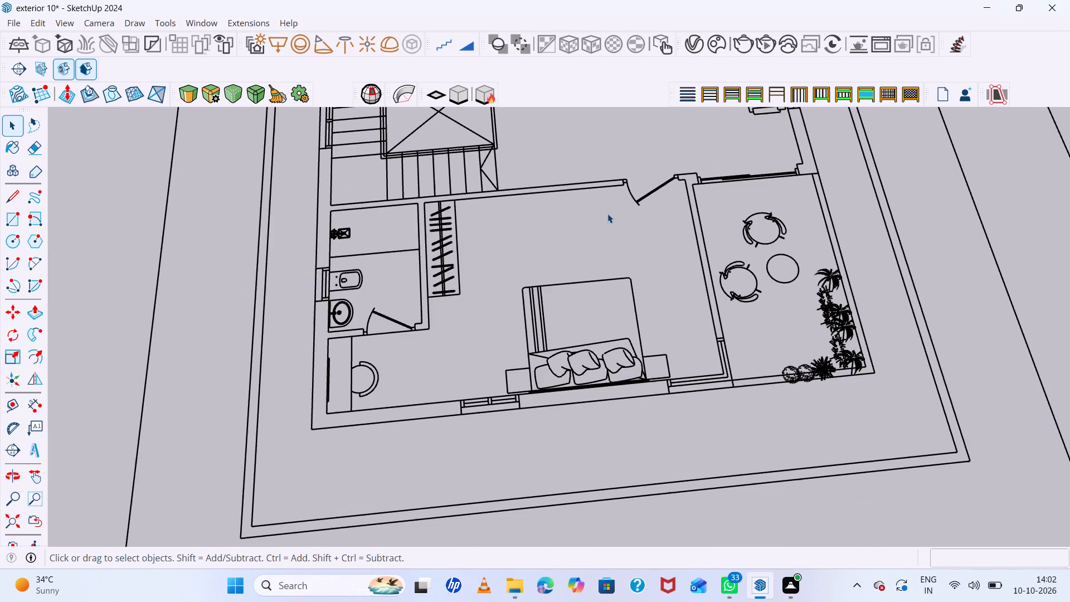
scroll(607, 213, down, 1)
scroll(607, 213, up, 3)
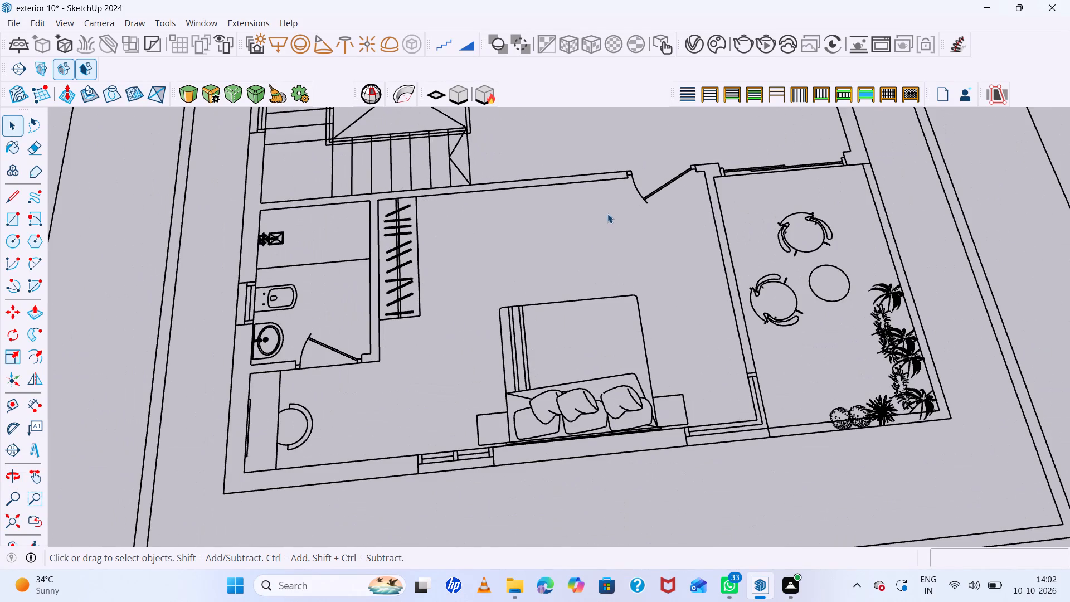
scroll(609, 215, up, 4)
scroll(609, 216, down, 6)
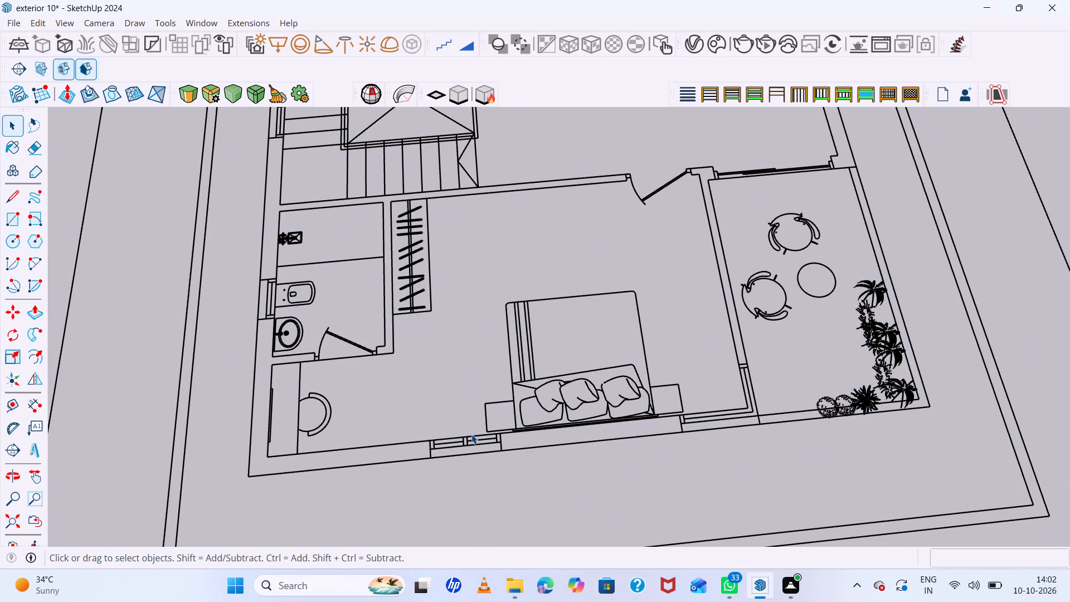
key(r)
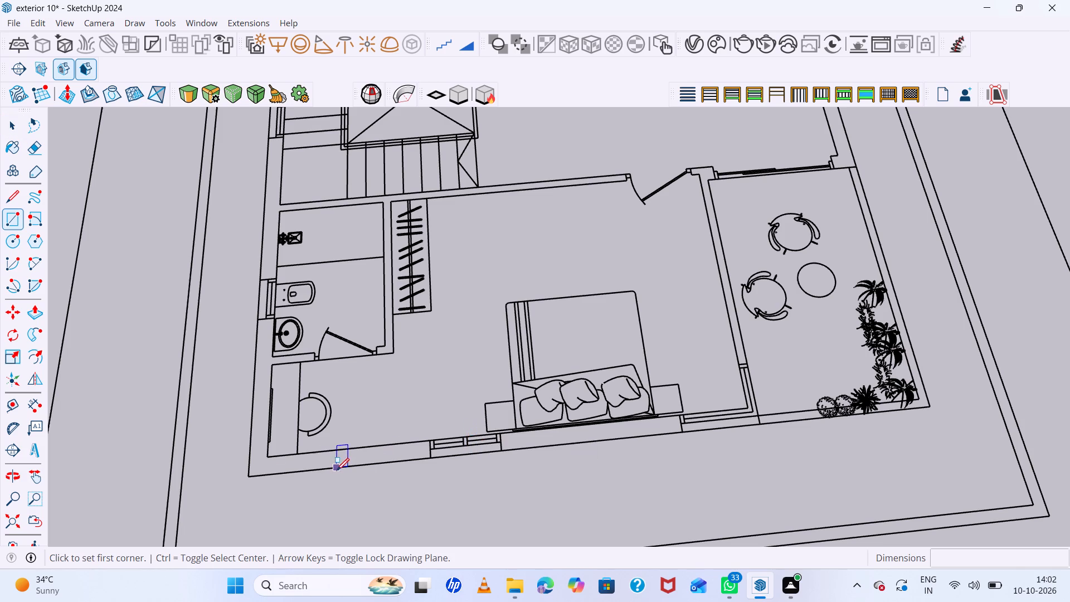
click(249, 477)
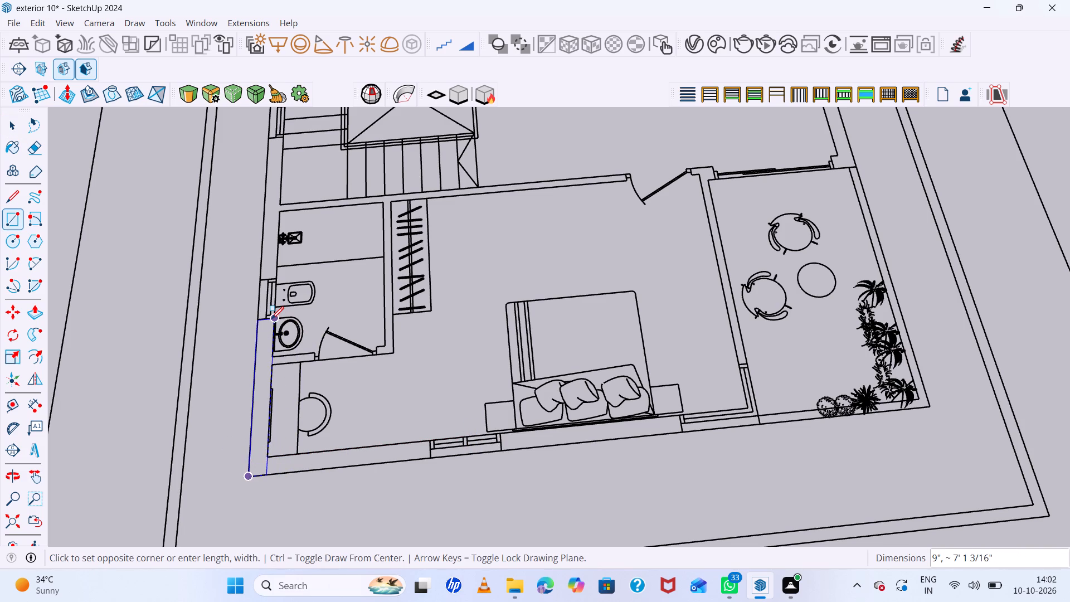
click(271, 319)
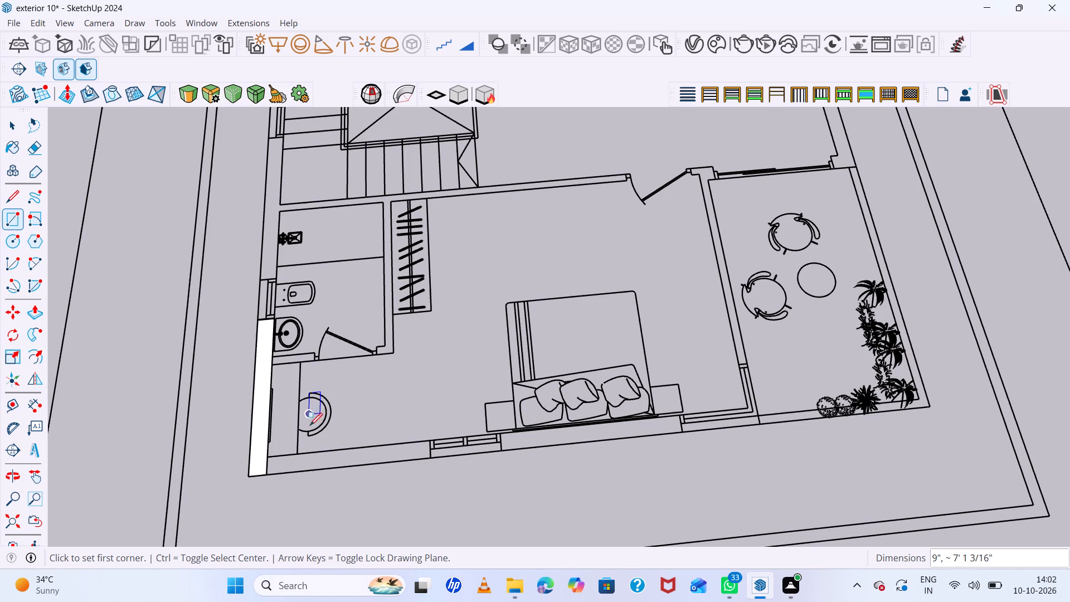
Trace the bedroom's 9" outer wall on both sides of the window, about 6' 10 5/16" beside the desk and 7' 7 7/8" behind the bed.
scroll(274, 468, up, 4)
click(261, 477)
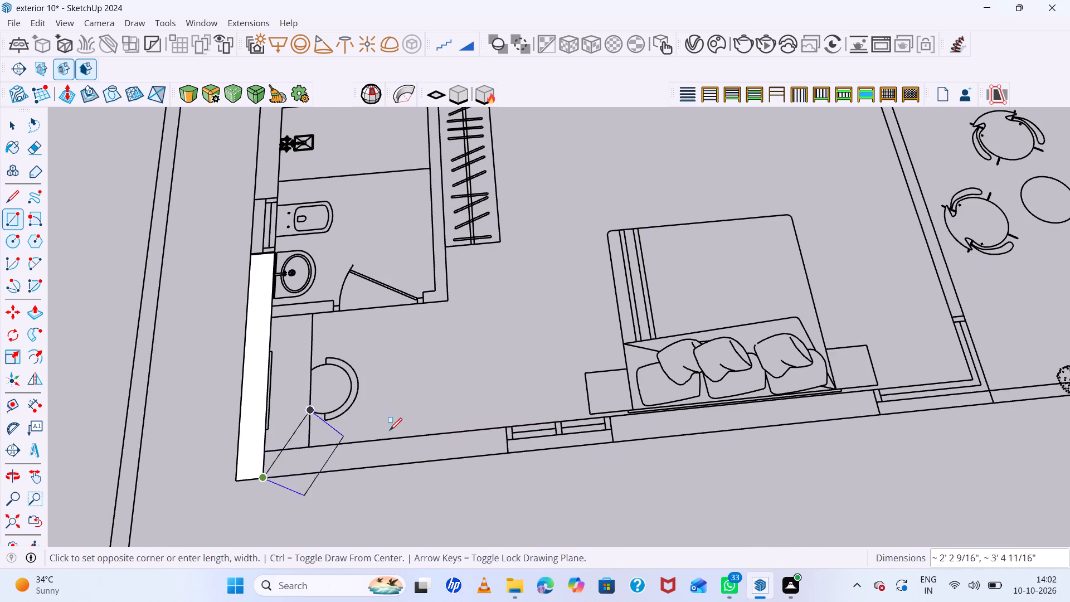
click(504, 427)
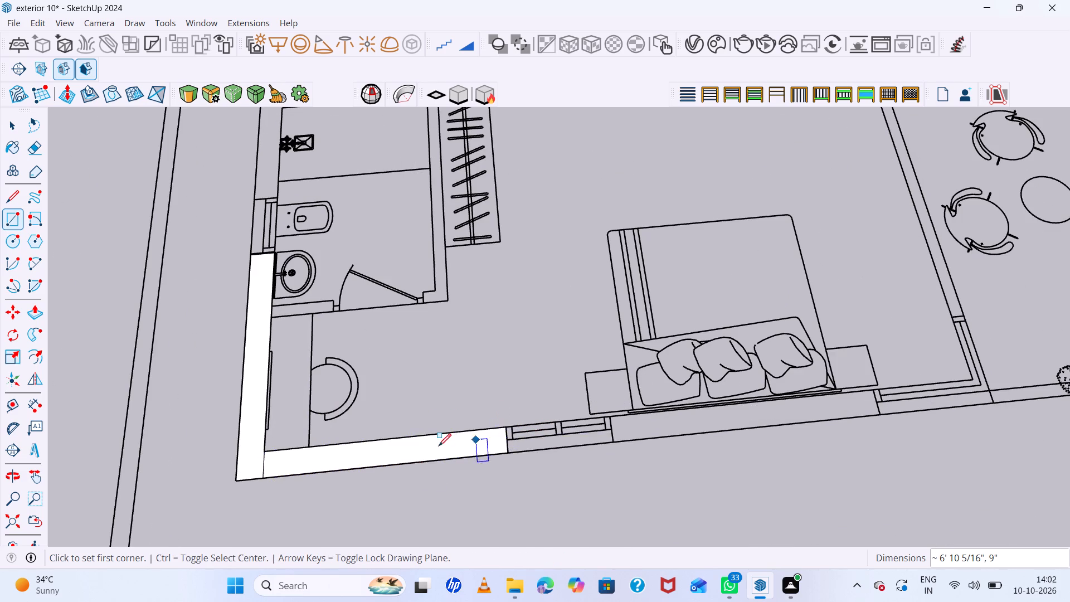
scroll(364, 459, down, 7)
scroll(207, 448, up, 7)
scroll(125, 411, down, 7)
scroll(659, 439, up, 6)
scroll(484, 439, up, 7)
click(260, 420)
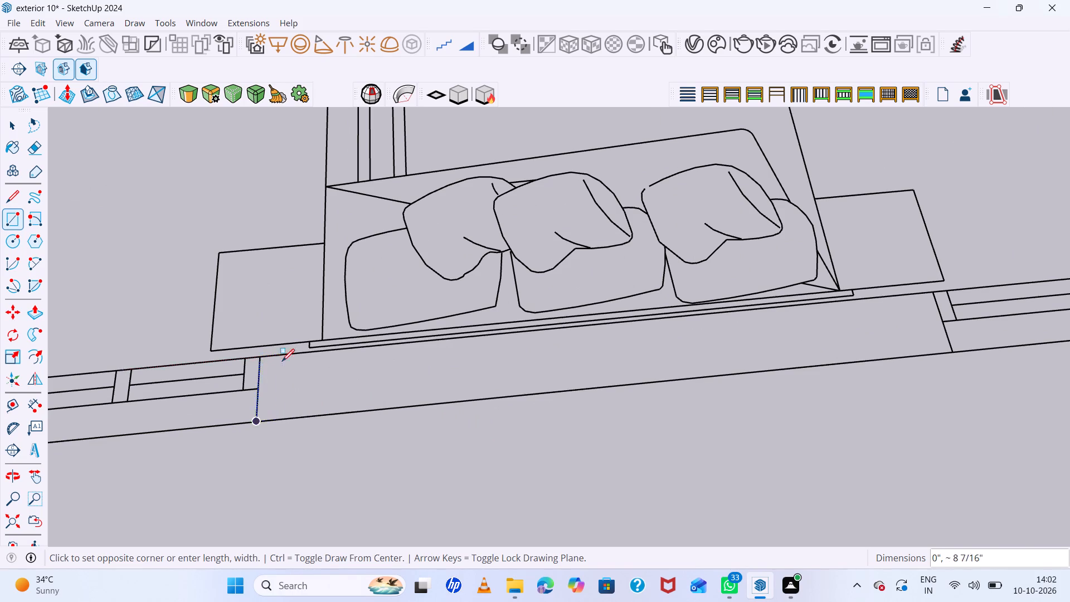
scroll(460, 351, down, 7)
scroll(684, 327, up, 4)
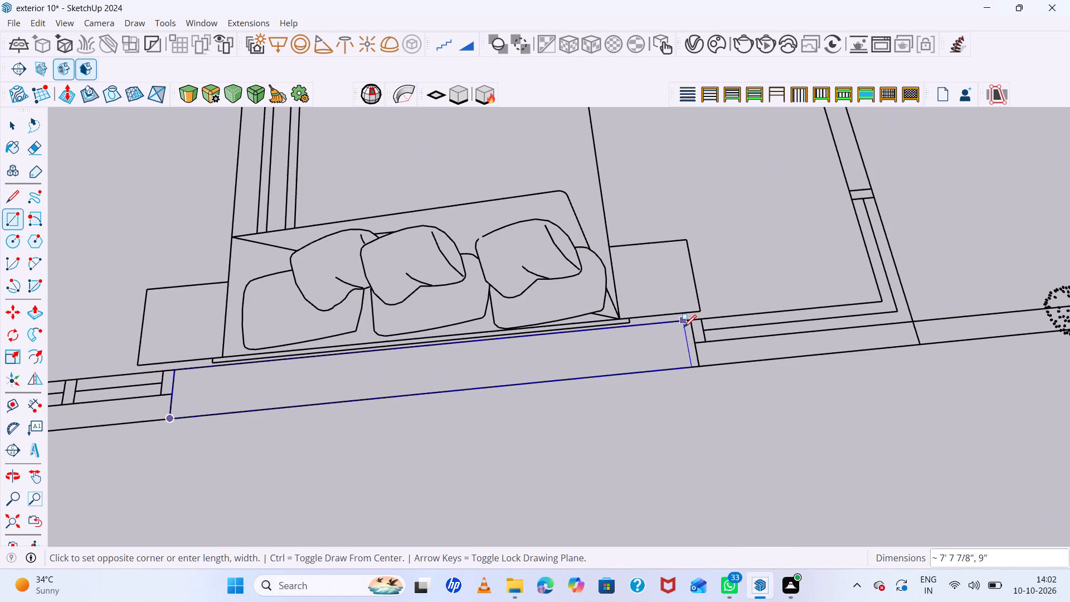
click(690, 323)
Trace the partition wall between the bedroom and the balcony as a 4 1/2" by 10' 4 1/2" rectangle.
scroll(403, 404, down, 14)
scroll(526, 331, up, 7)
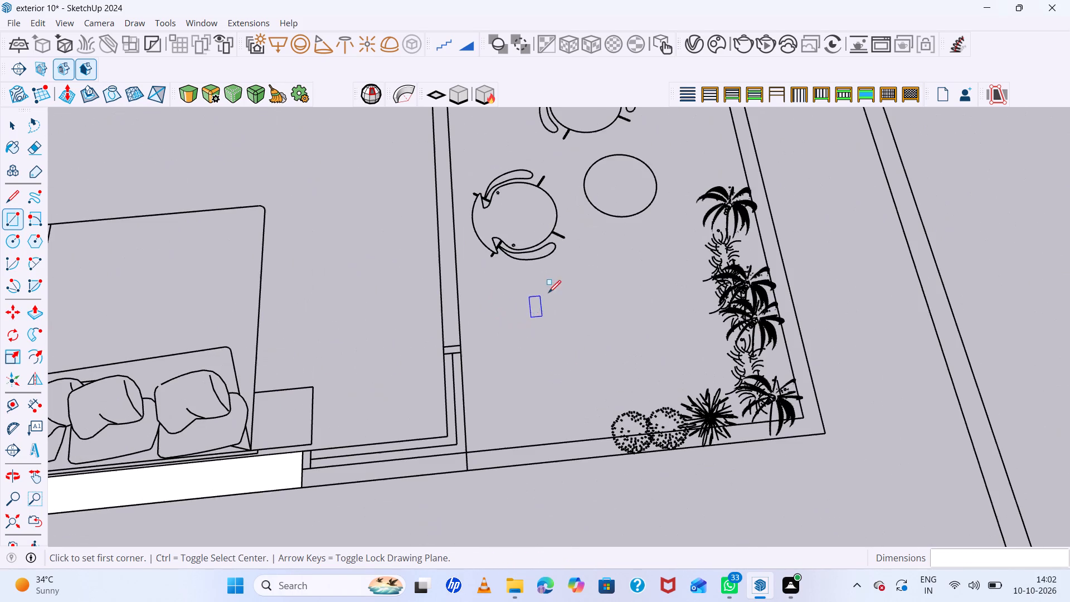
scroll(454, 331, up, 5)
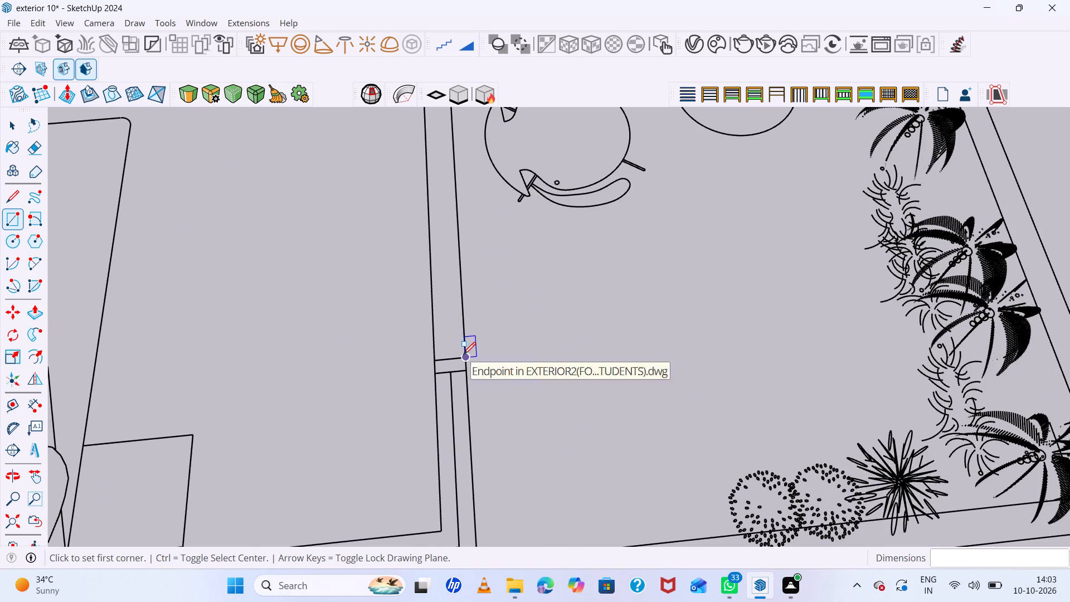
click(463, 355)
click(435, 359)
scroll(489, 334, down, 13)
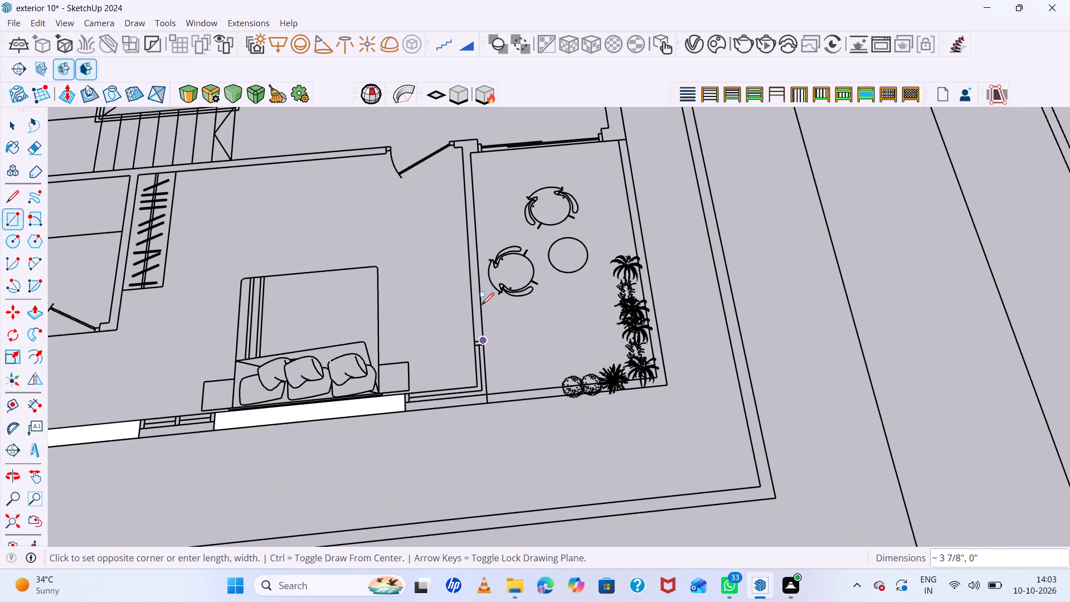
scroll(471, 148, up, 8)
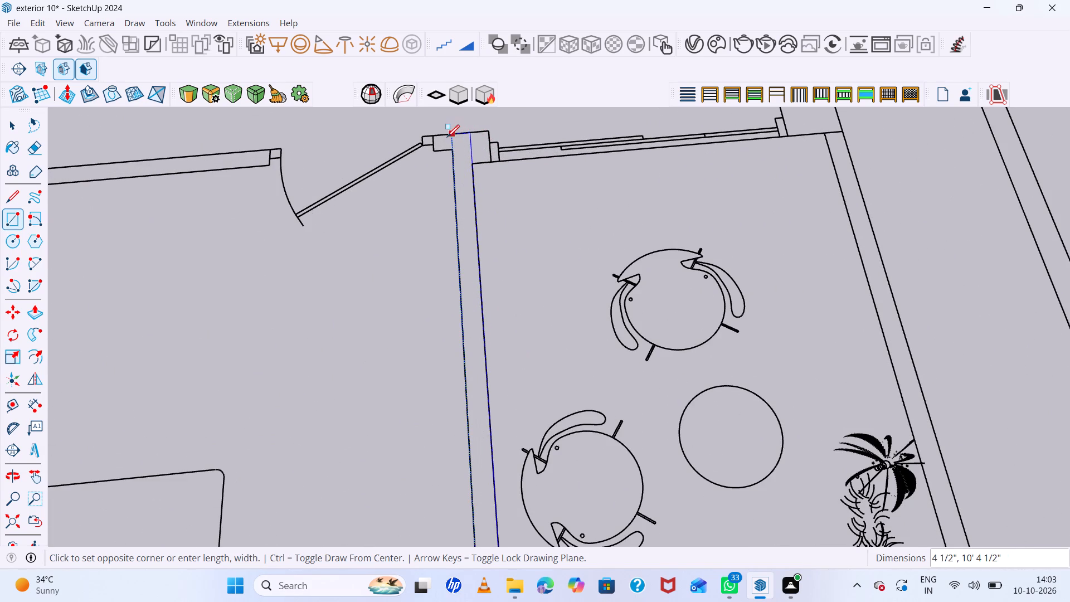
click(447, 137)
Trace the outer side wall between the staircase window and the bathroom window as a 9" by about 8' 3 5/8" rectangle.
scroll(479, 153, up, 9)
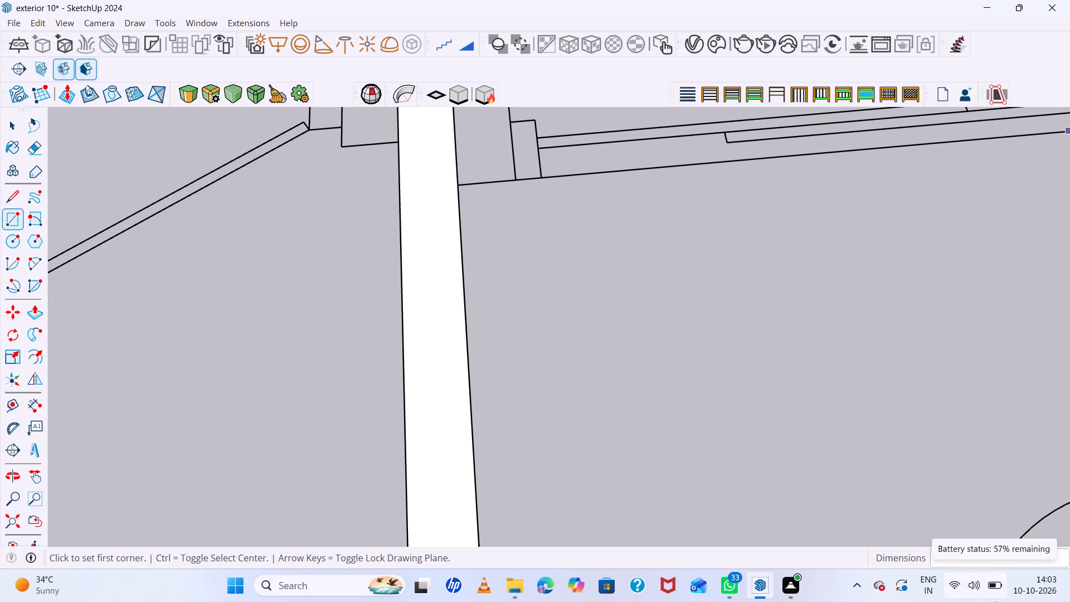
scroll(574, 486, down, 2)
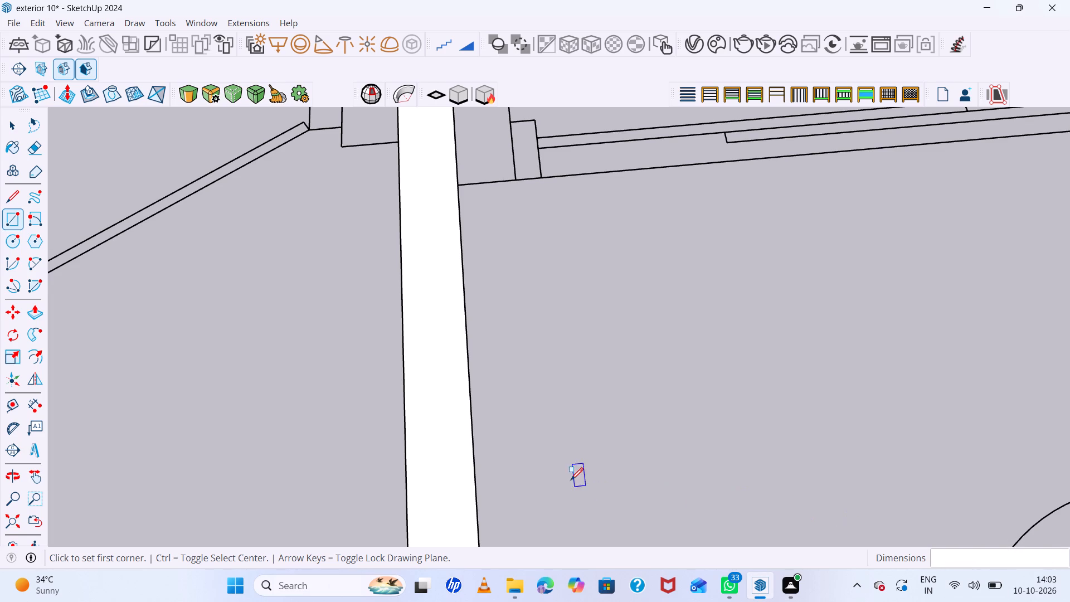
scroll(571, 480, down, 20)
scroll(571, 480, down, 13)
scroll(684, 410, down, 6)
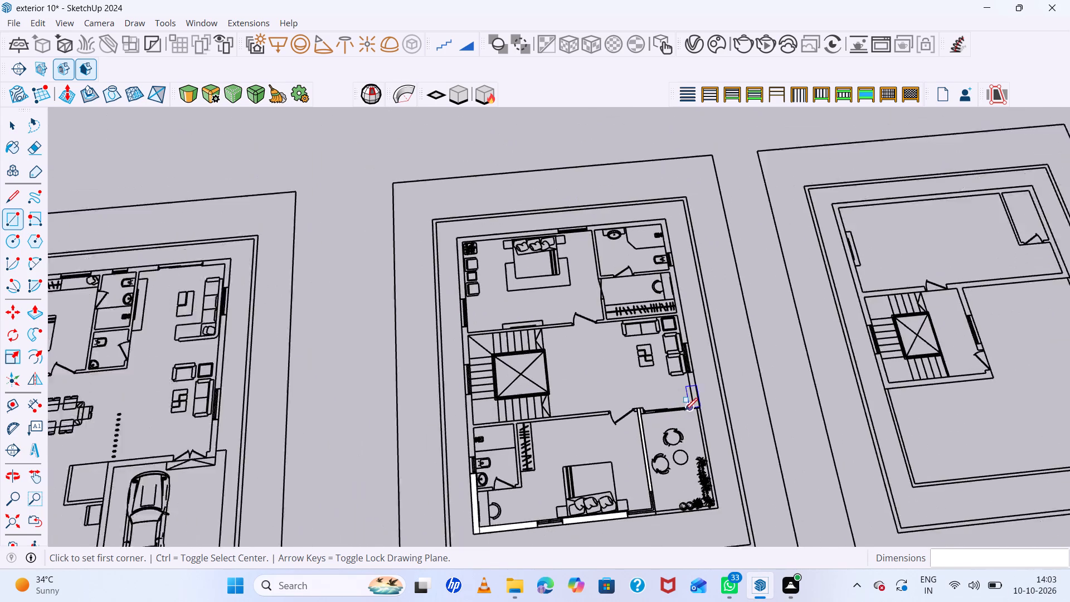
scroll(638, 484, up, 19)
middle_drag(691, 507, 732, 499)
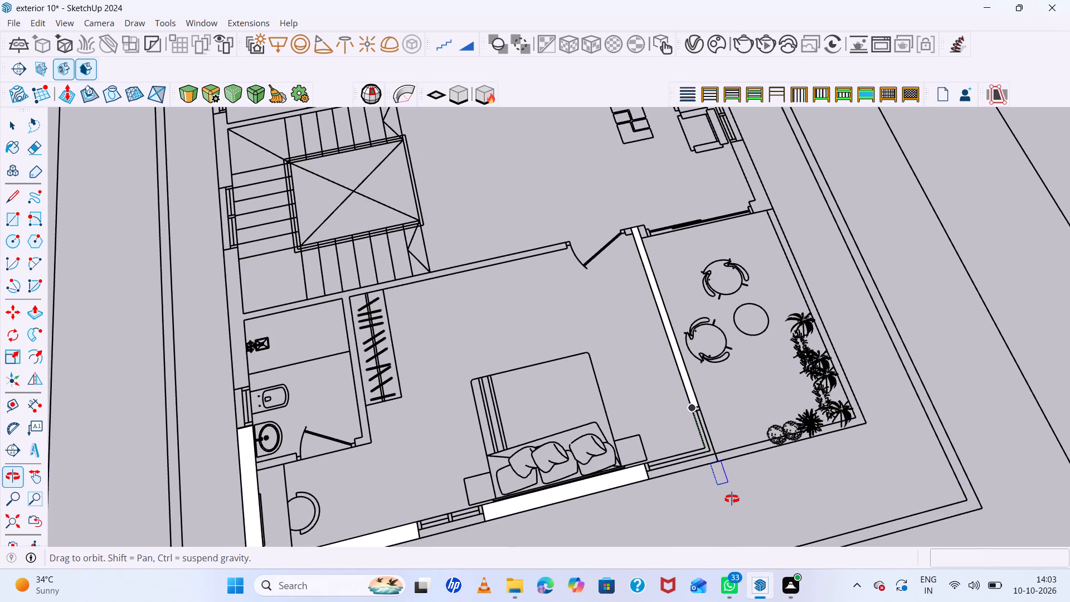
middle_drag(732, 499, 660, 494)
scroll(633, 453, down, 7)
scroll(281, 238, up, 12)
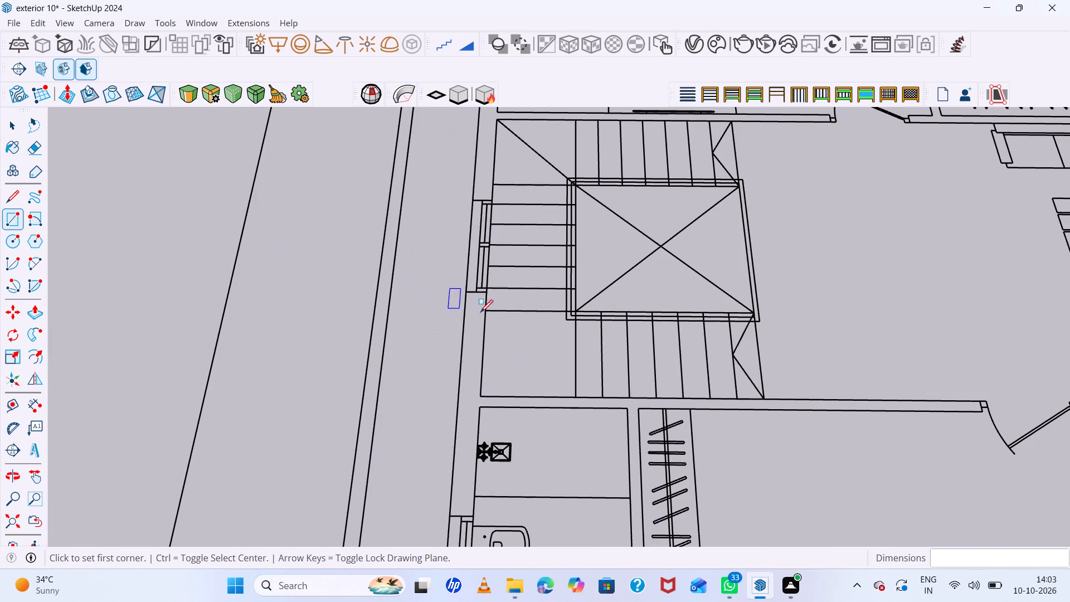
click(464, 292)
scroll(509, 322, down, 7)
scroll(494, 423, up, 8)
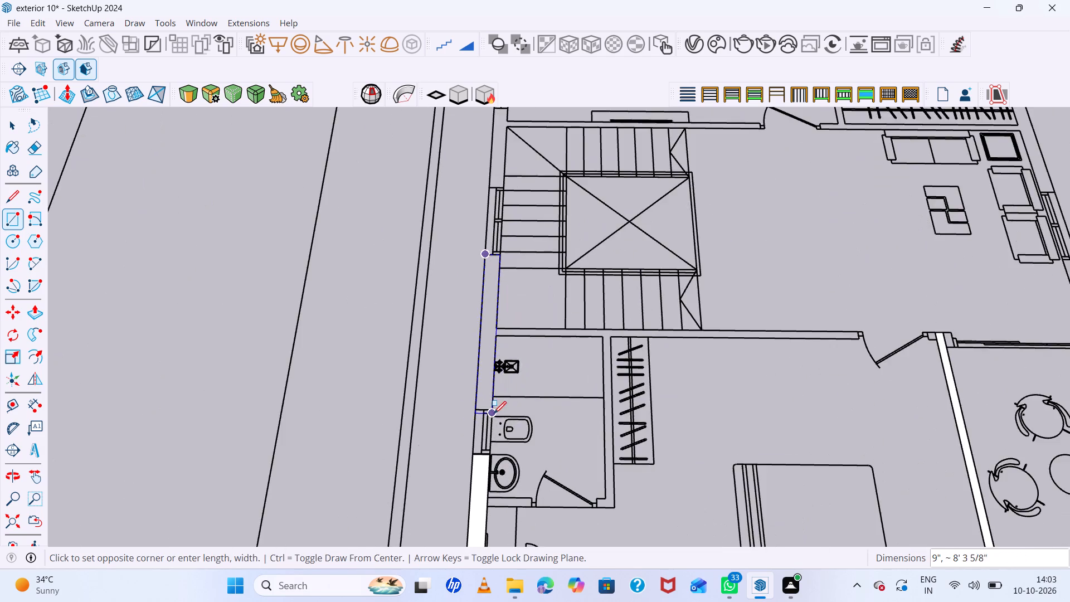
scroll(494, 414, up, 9)
click(492, 405)
Trace the outer side wall between the staircase window and the rear bedroom's window as a 9" by about 5' 3 5/16" rectangle.
scroll(439, 408, down, 17)
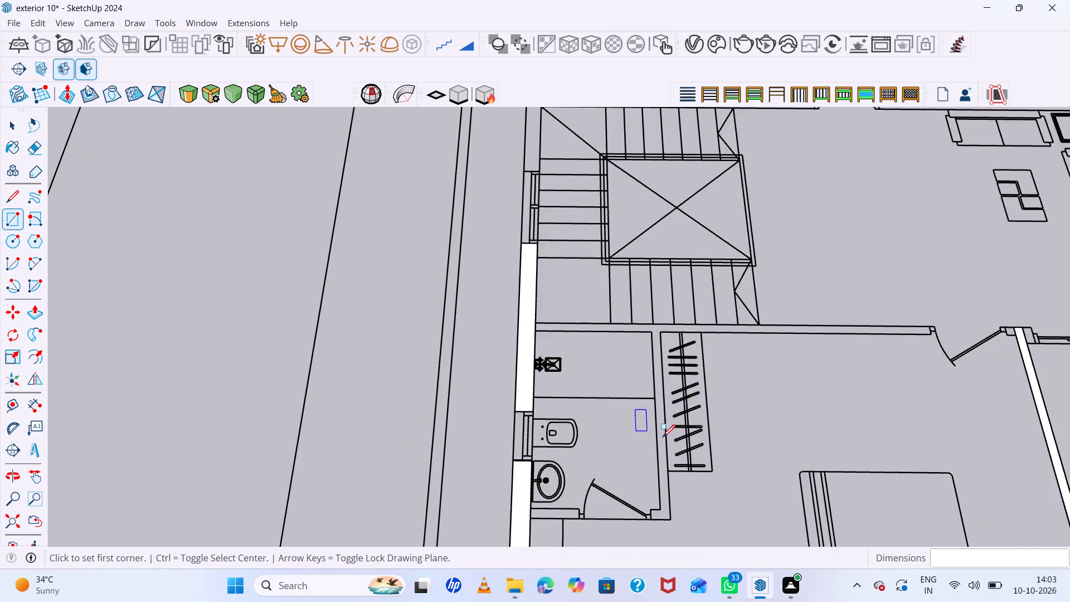
scroll(663, 437, down, 5)
scroll(565, 217, up, 12)
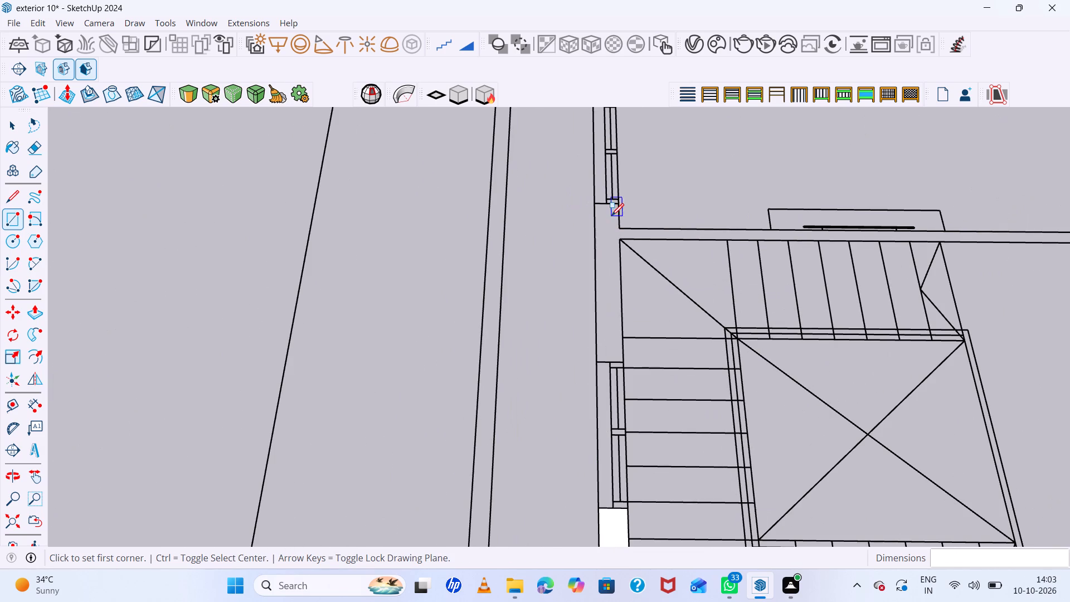
click(595, 205)
click(623, 359)
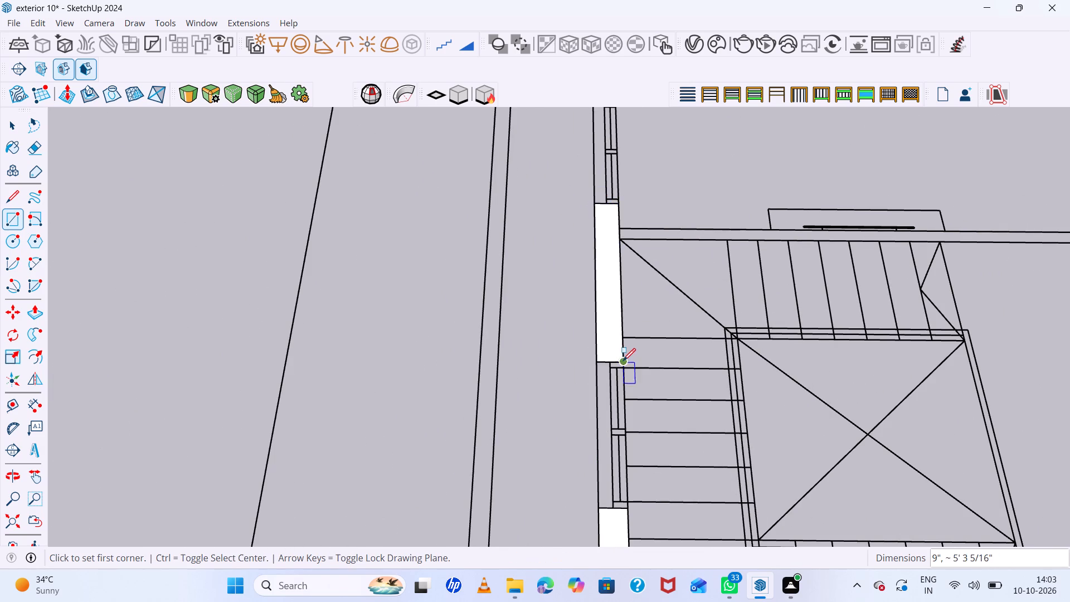
Trace the rear bedroom's 9" outer side wall beside the chairs, from the window to the building corner.
scroll(502, 353, down, 7)
scroll(593, 373, down, 14)
scroll(573, 239, up, 12)
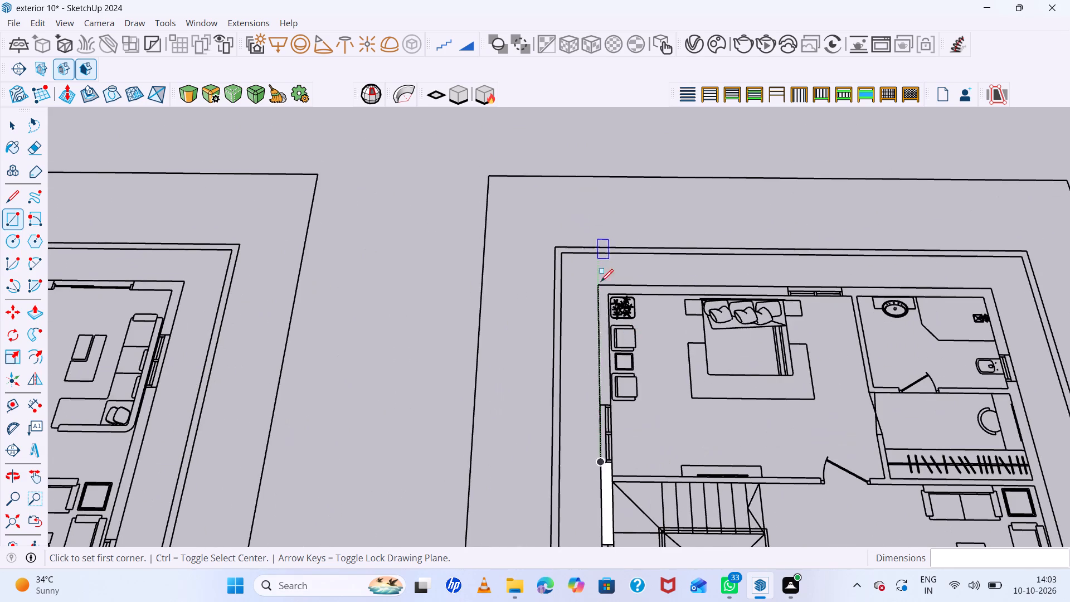
scroll(617, 405, up, 12)
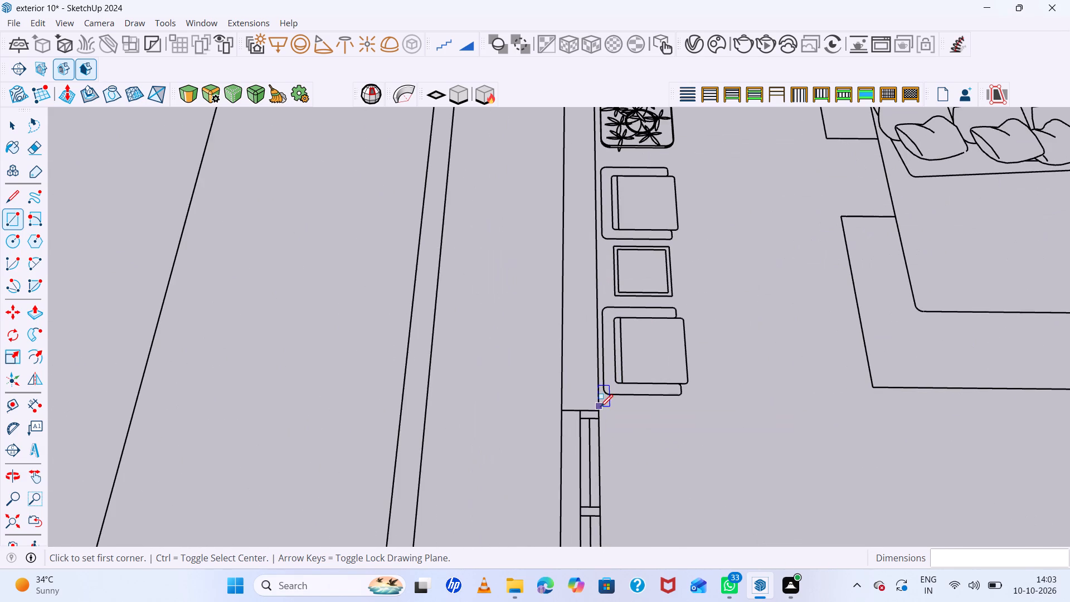
double_click(600, 408)
click(560, 409)
scroll(572, 390, down, 5)
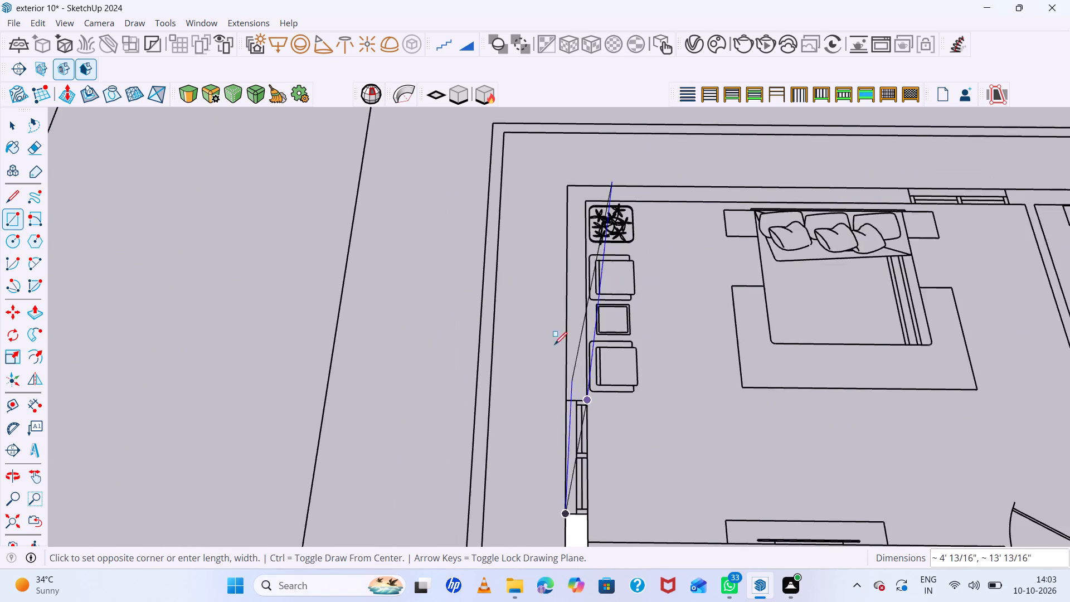
scroll(555, 344, down, 18)
scroll(544, 337, down, 6)
scroll(539, 323, up, 8)
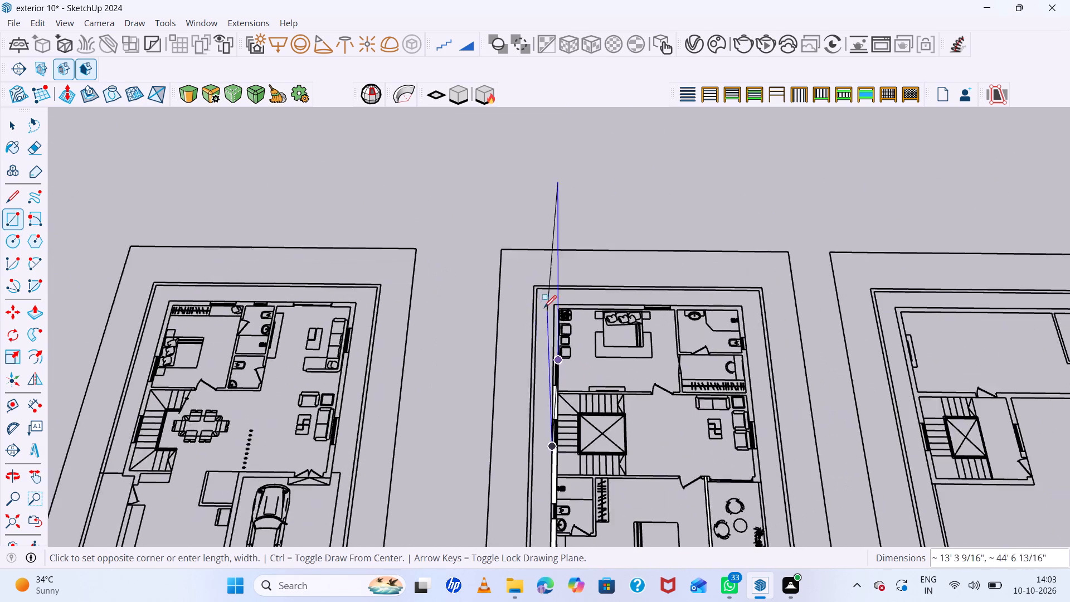
scroll(544, 308, up, 10)
double_click(560, 302)
Trace the rear bedroom's 9" outer wall behind the bed, from the plant corner to the window.
scroll(571, 308, up, 4)
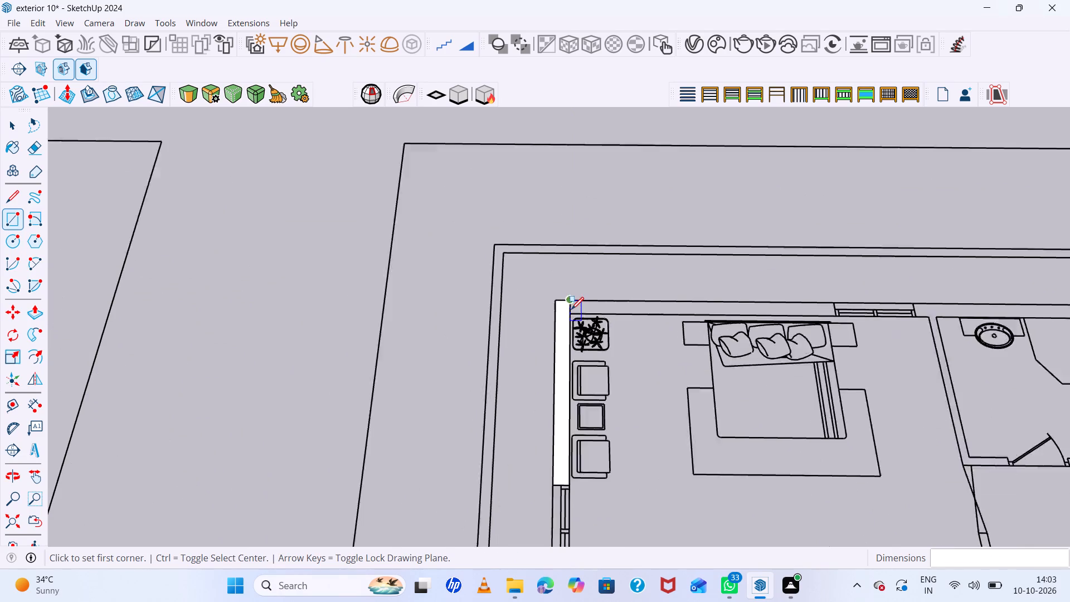
scroll(571, 309, up, 1)
click(571, 313)
scroll(617, 296, down, 11)
scroll(742, 297, up, 3)
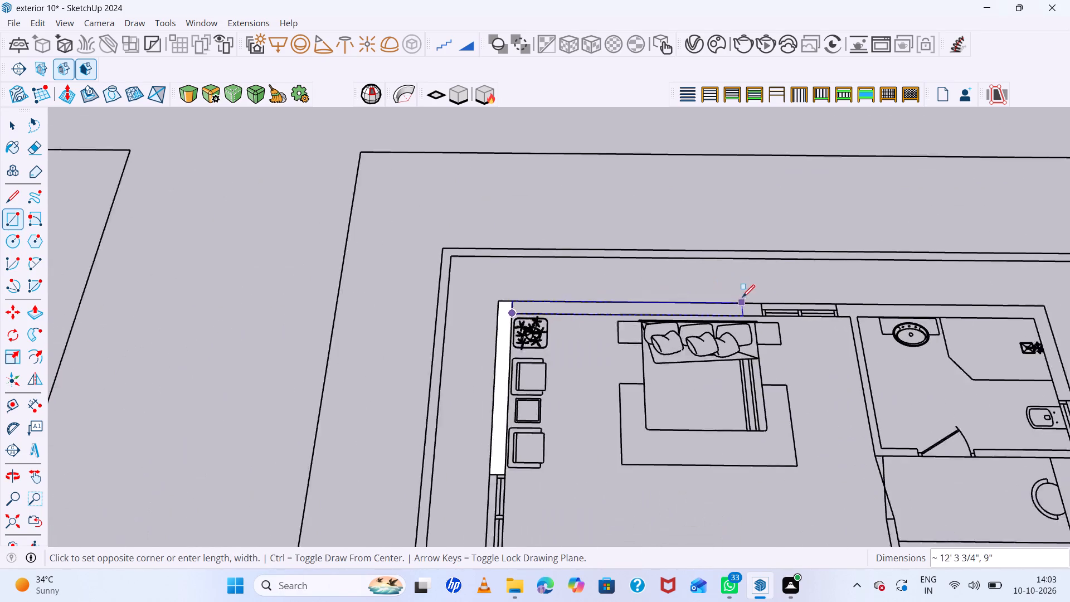
scroll(742, 297, up, 6)
click(767, 307)
Trace the rear outer wall from the bedroom window past the bathroom to the building corner as a 9" by about 11' 1 11/16" rectangle.
scroll(541, 297, down, 13)
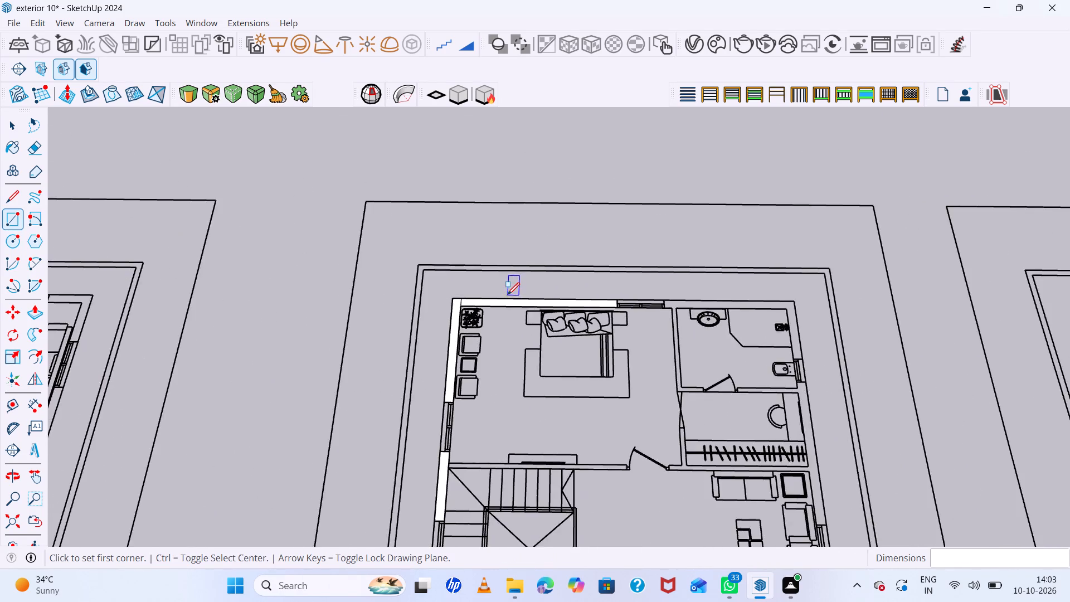
scroll(426, 291, down, 5)
scroll(554, 287, up, 17)
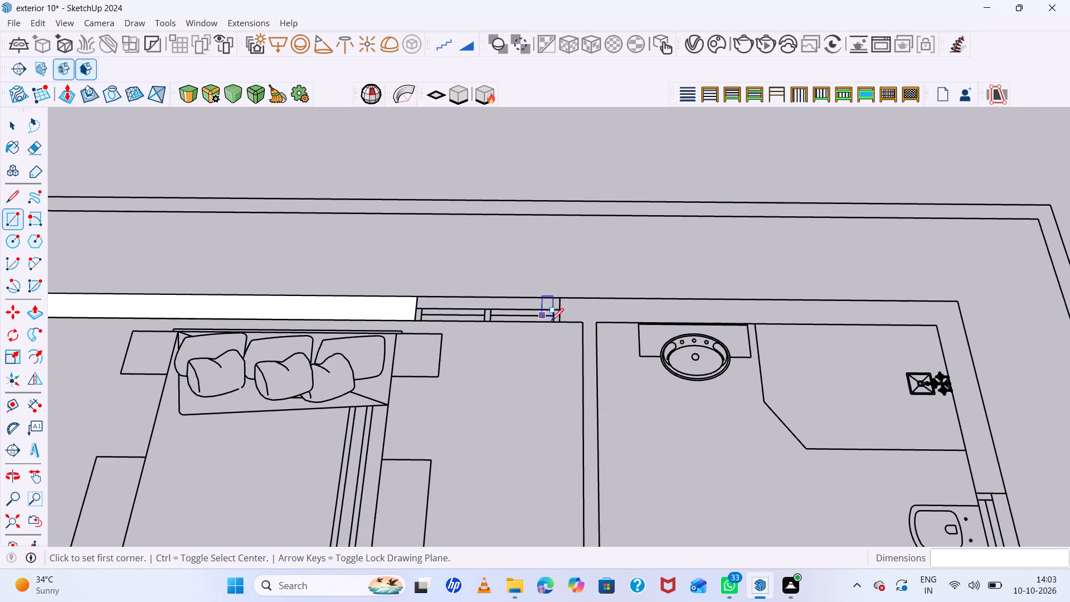
scroll(568, 326, up, 5)
click(554, 318)
scroll(581, 290, down, 8)
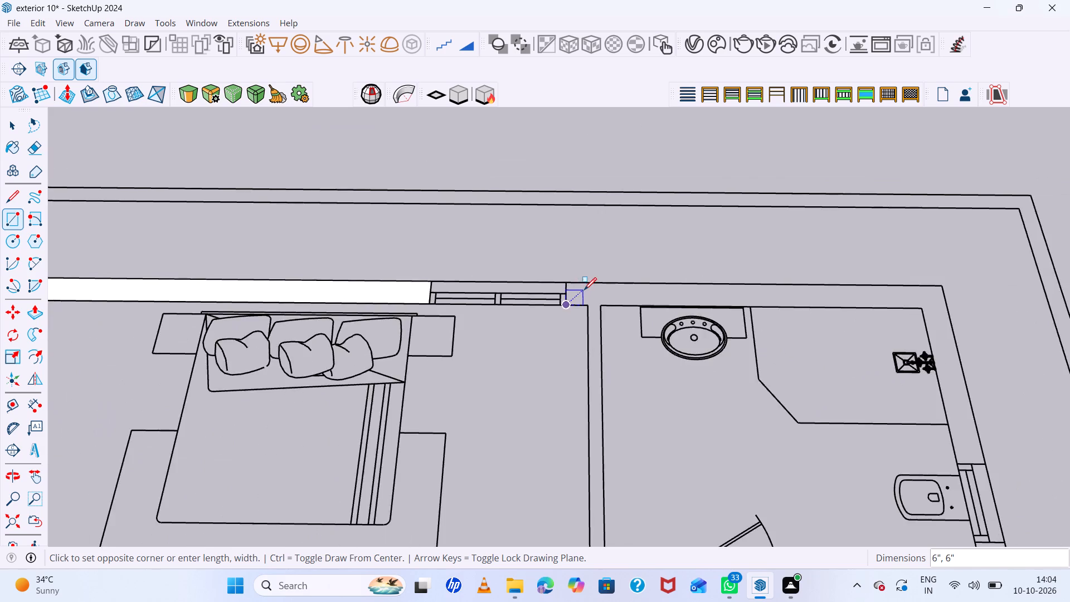
scroll(584, 290, down, 4)
click(830, 293)
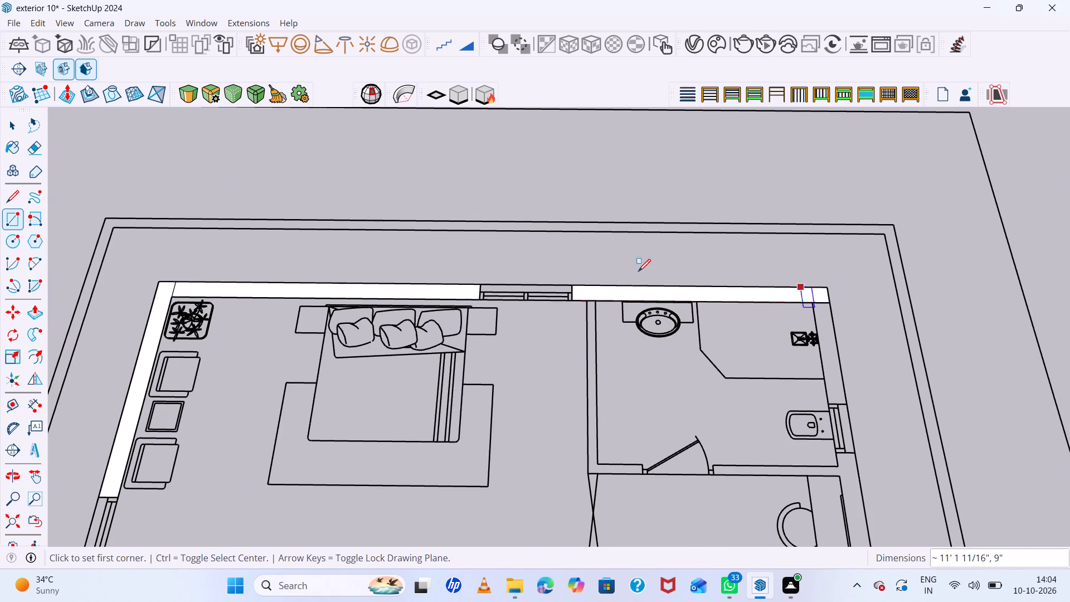
Trace the 9" outer side wall on both sides of the rear bathroom's window, about 4' 7" to the corner and onward to the wardrobe partition.
scroll(556, 258, down, 7)
scroll(739, 346, up, 12)
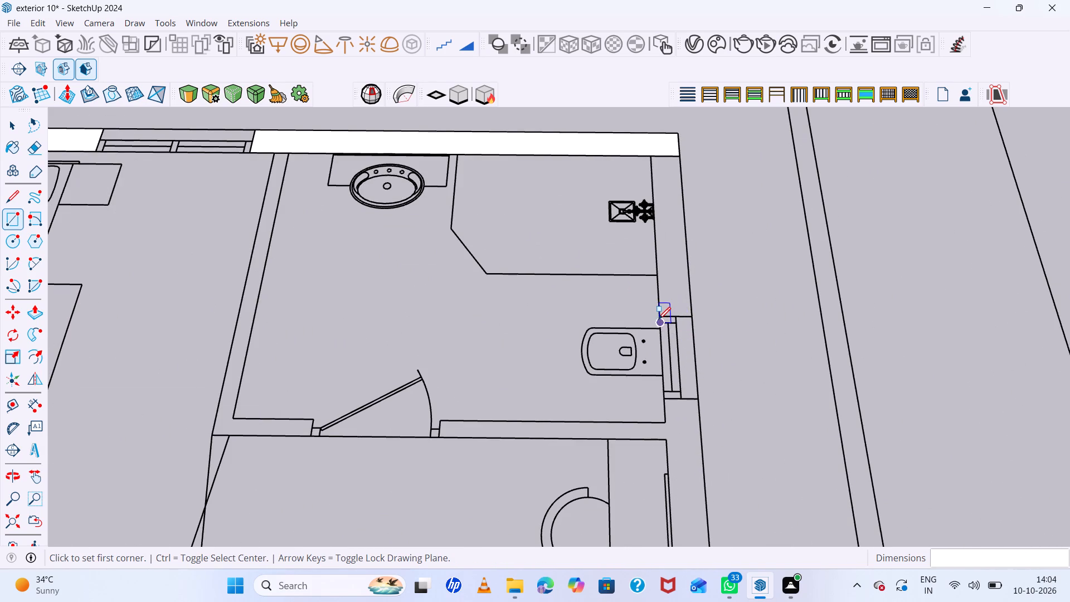
click(658, 319)
click(679, 160)
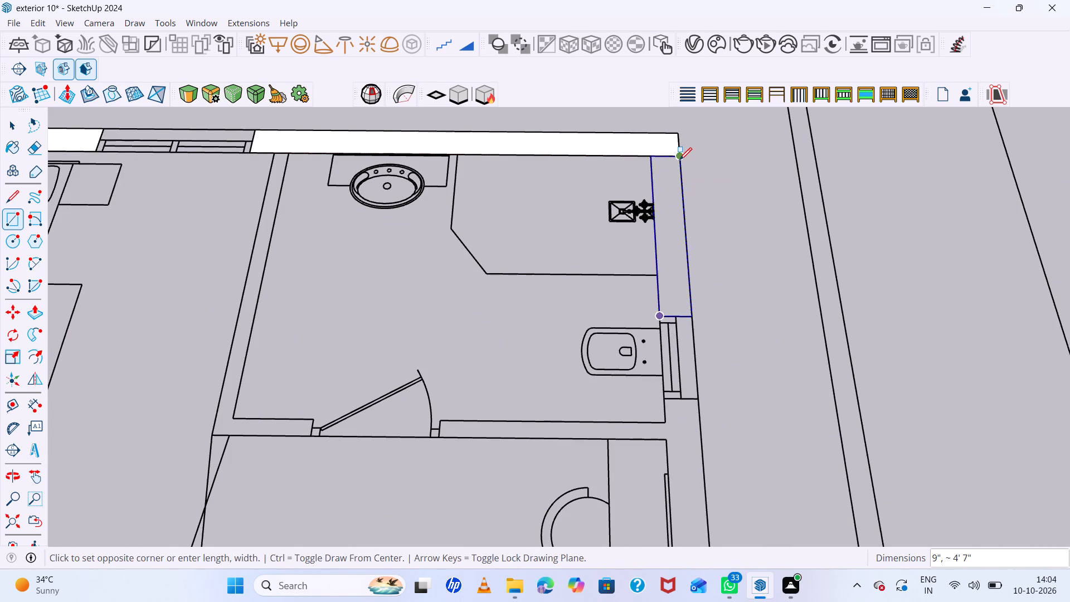
scroll(557, 203, down, 5)
scroll(622, 326, up, 5)
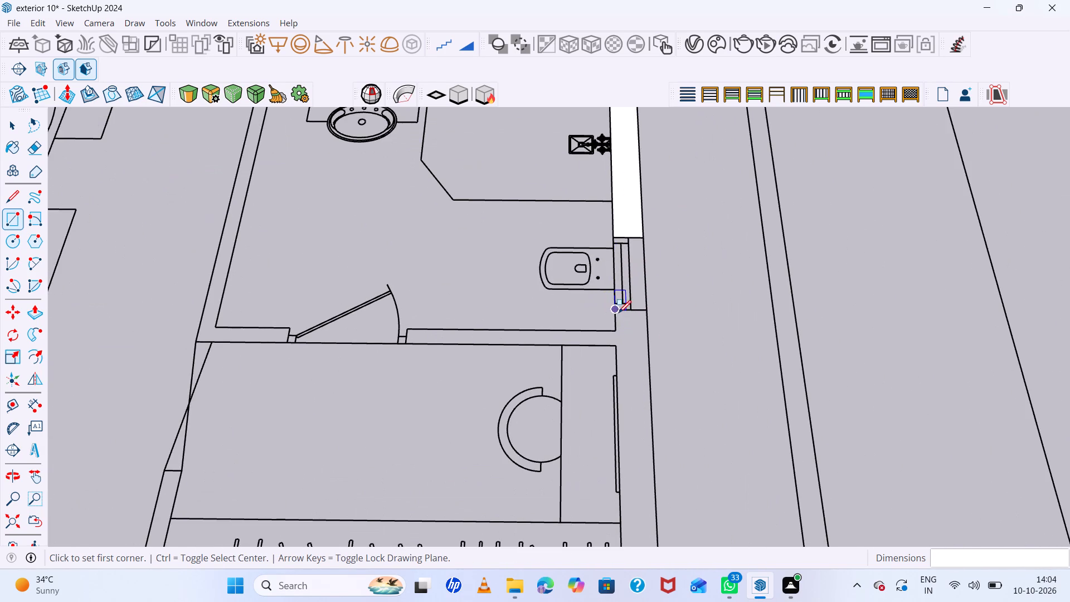
click(617, 312)
scroll(664, 310, down, 12)
scroll(661, 401, up, 5)
click(662, 406)
Trace the outer side wall from the wardrobe partition to the living-area window as a 9" by about 4' 4 3/16" rectangle.
scroll(655, 293, down, 12)
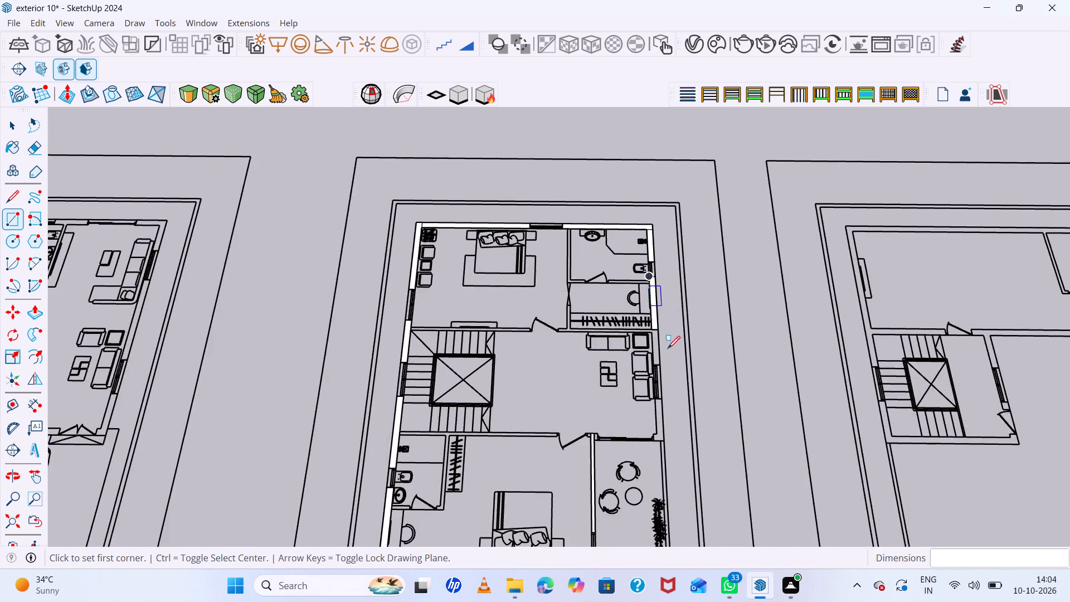
scroll(668, 348, up, 18)
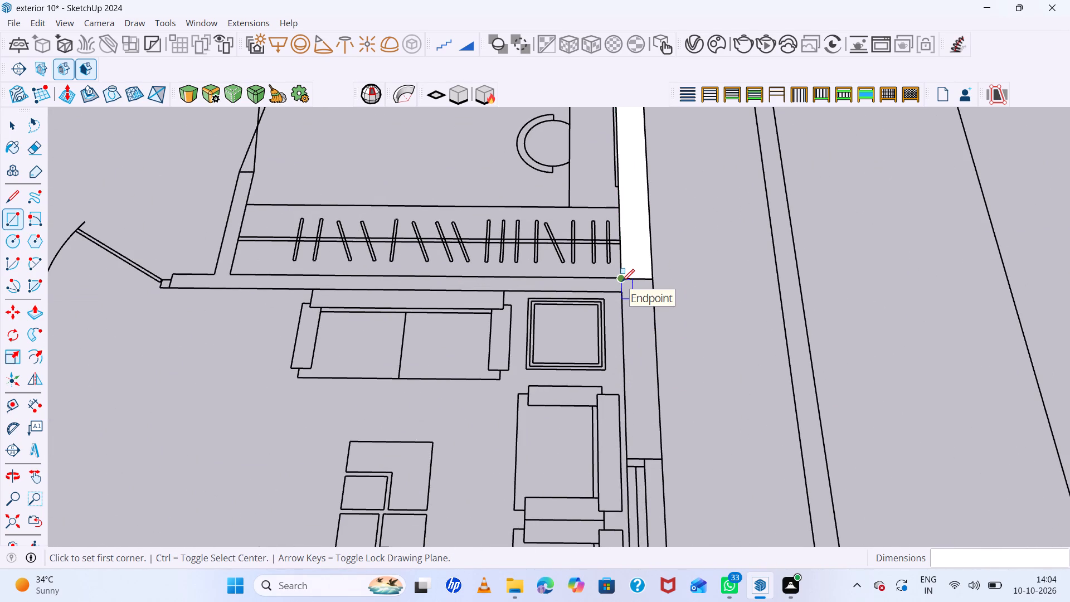
click(622, 281)
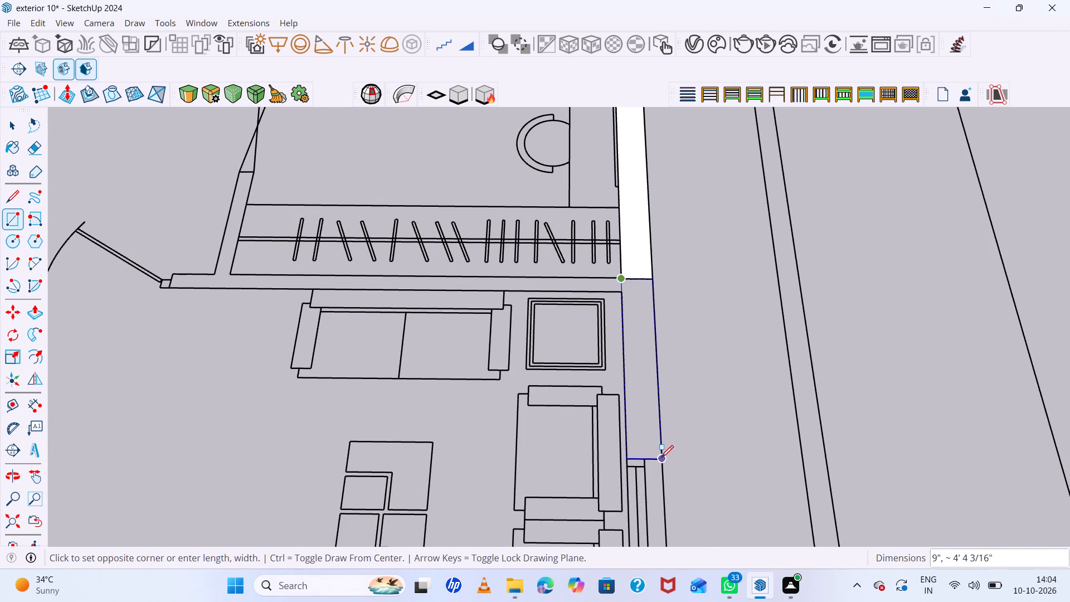
double_click(662, 460)
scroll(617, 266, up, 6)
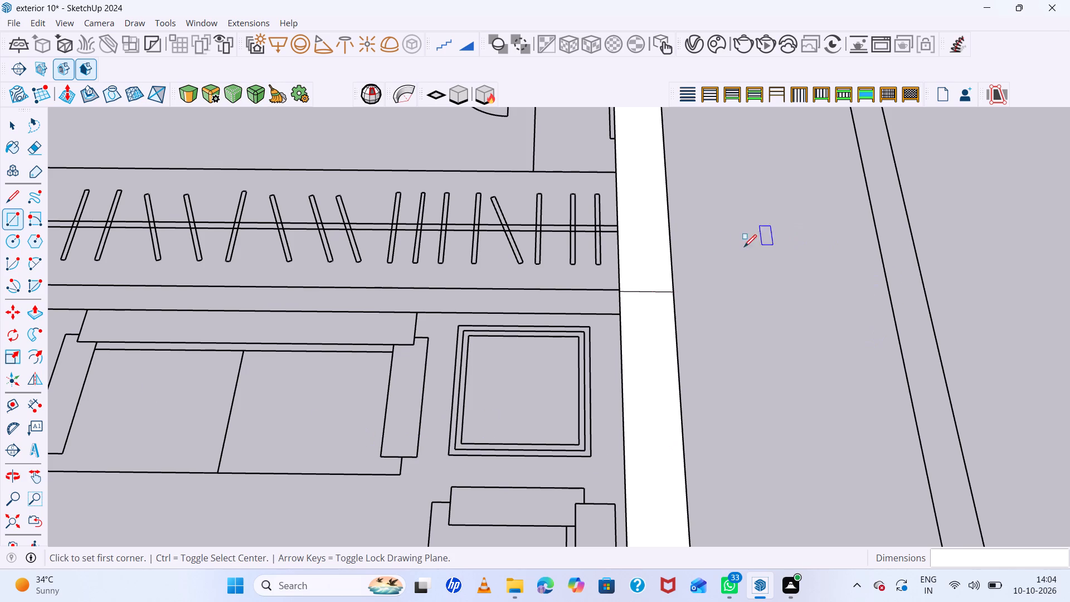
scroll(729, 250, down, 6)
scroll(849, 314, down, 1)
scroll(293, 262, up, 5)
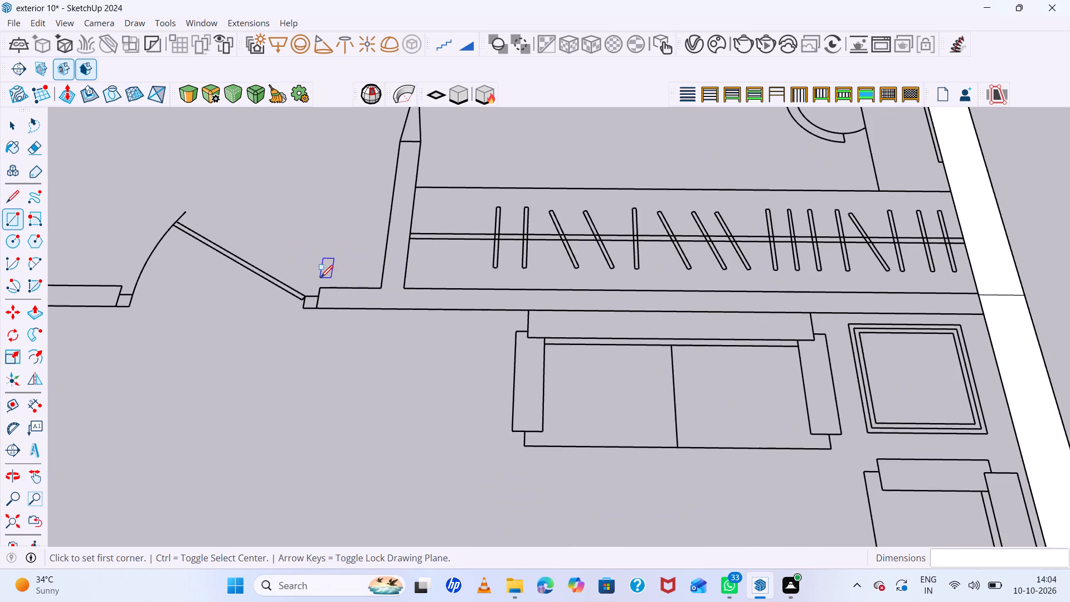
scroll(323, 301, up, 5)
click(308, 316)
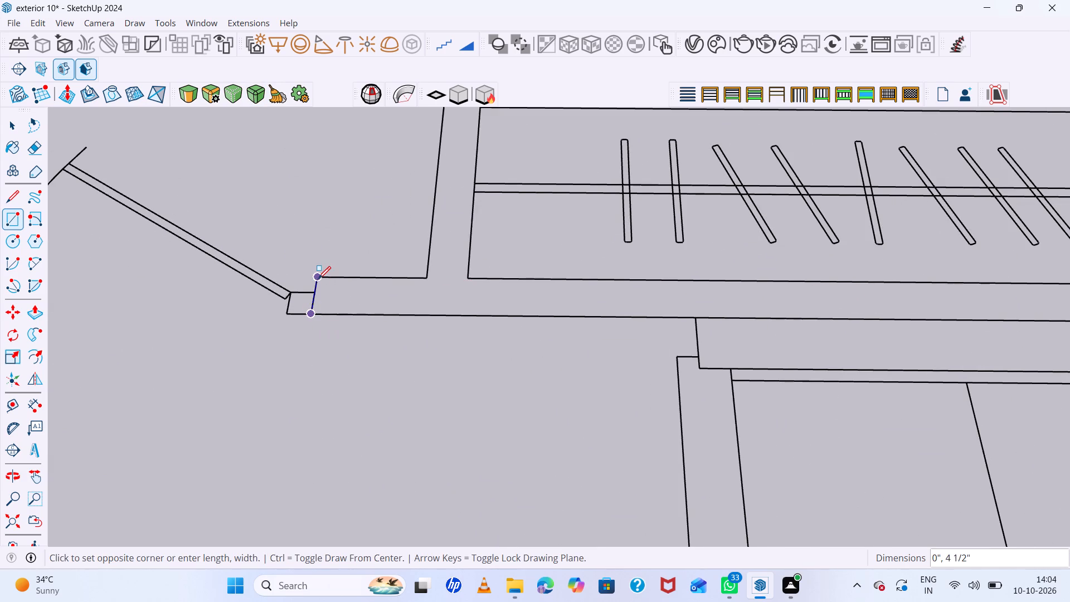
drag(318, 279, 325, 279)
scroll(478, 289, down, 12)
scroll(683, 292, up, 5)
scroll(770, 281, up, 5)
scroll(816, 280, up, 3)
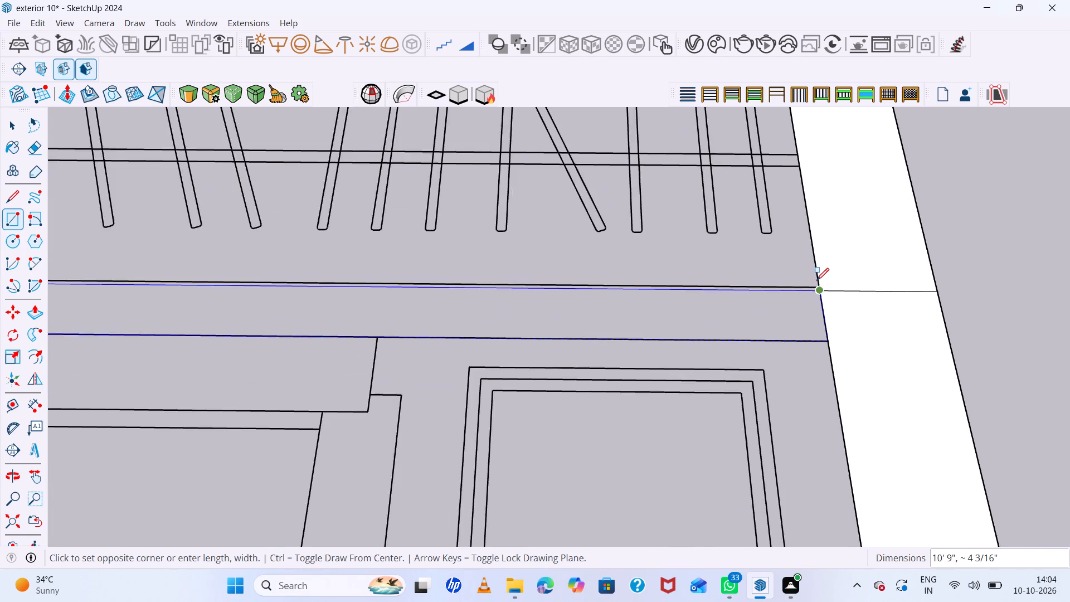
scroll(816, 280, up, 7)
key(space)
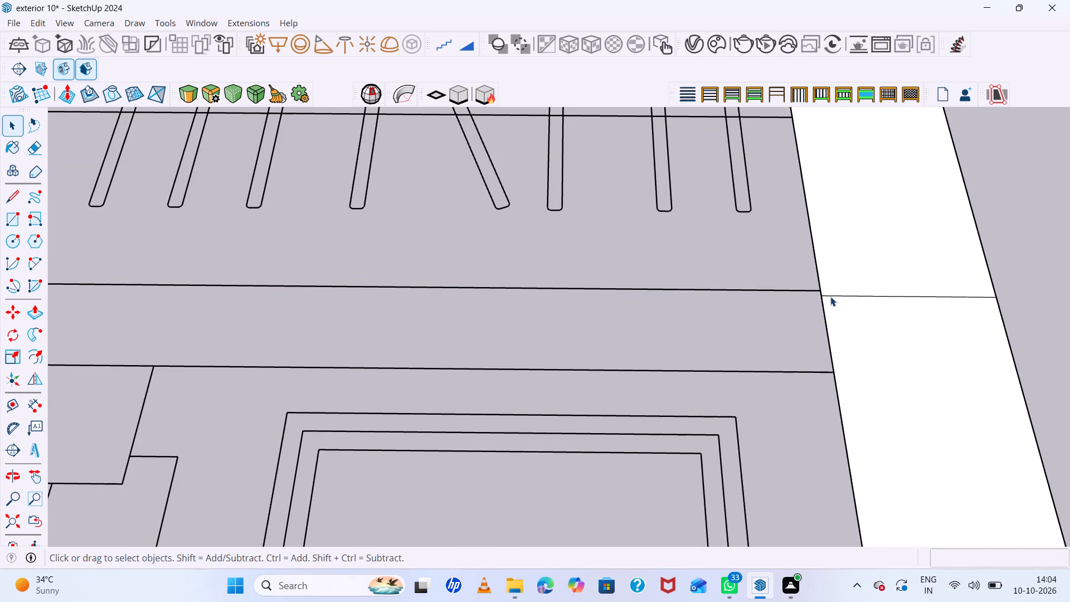
Trace the partition wall between the wardrobe and the living-area sofa, up to the bedroom door jamb, as a 10' 9" by 4 1/2" rectangle.
key(r)
click(821, 285)
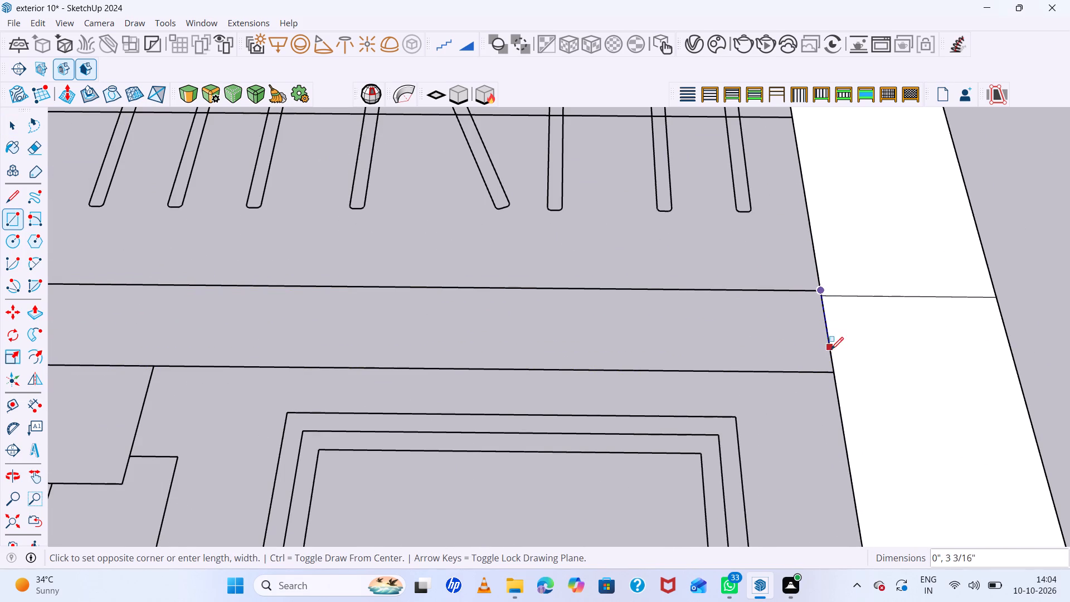
click(832, 373)
scroll(717, 315, down, 18)
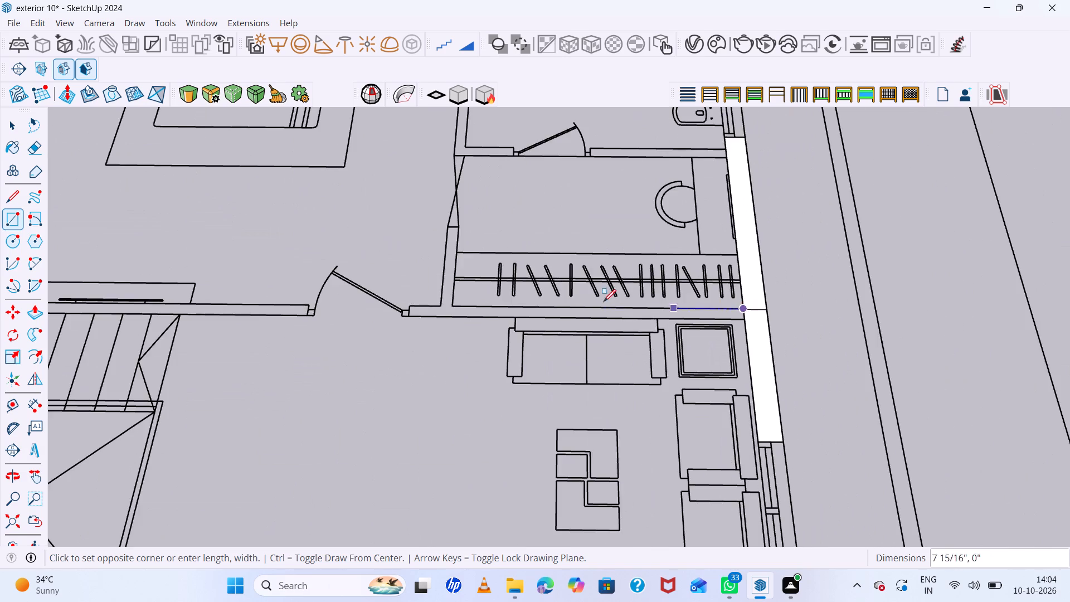
scroll(586, 304, up, 6)
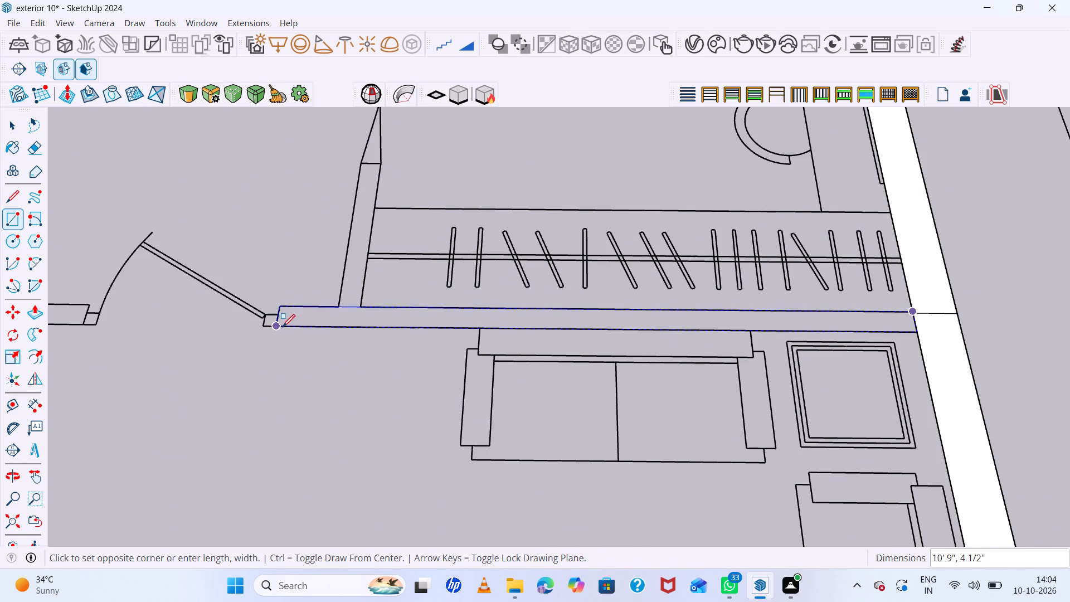
click(281, 329)
Trace the short wall at the wardrobe's open end, up to the dressing-area opening, as a 4 1/2" by 3' rectangle.
scroll(508, 302, down, 6)
scroll(449, 230, up, 5)
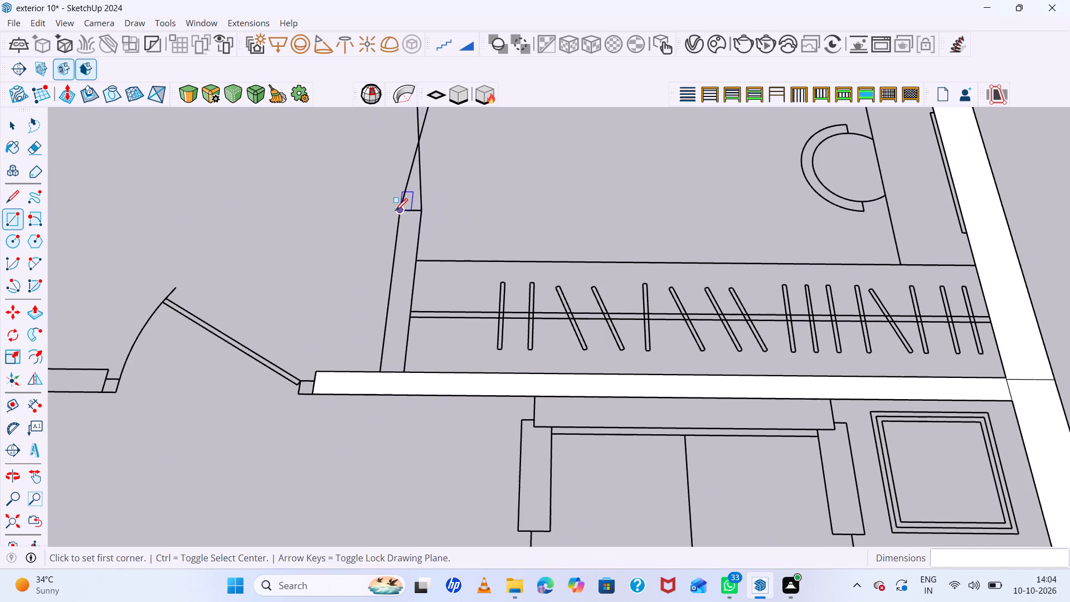
click(400, 212)
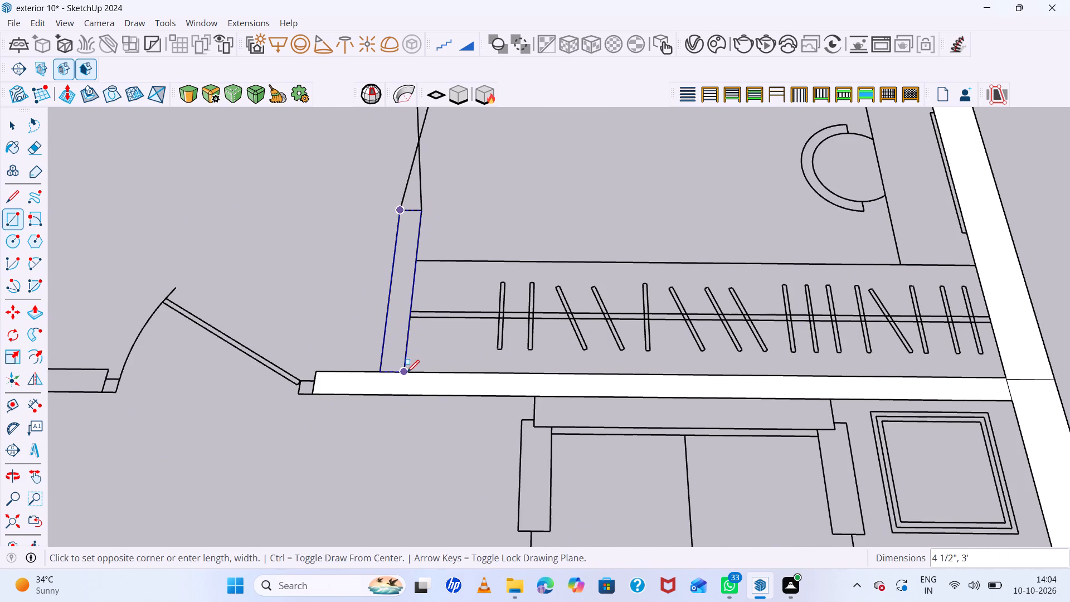
click(407, 373)
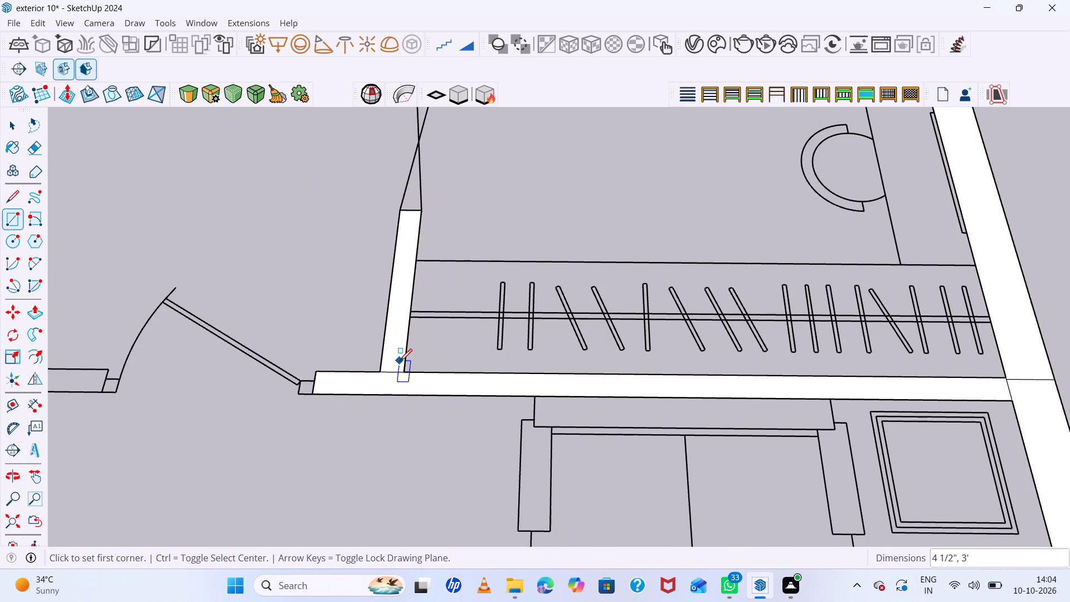
Erase the dividing edges where the wardrobe partition meets its short end wall and the outer side wall.
key(e)
click(395, 374)
scroll(491, 355, down, 13)
scroll(640, 368, up, 3)
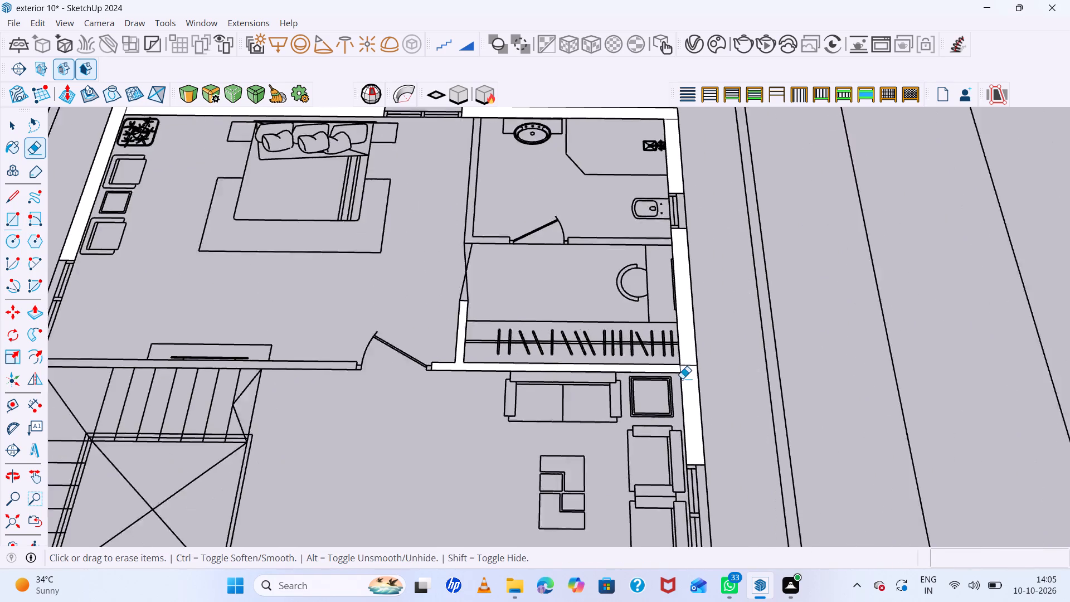
scroll(682, 378, up, 3)
drag(698, 356, 698, 362)
click(684, 363)
scroll(737, 386, down, 6)
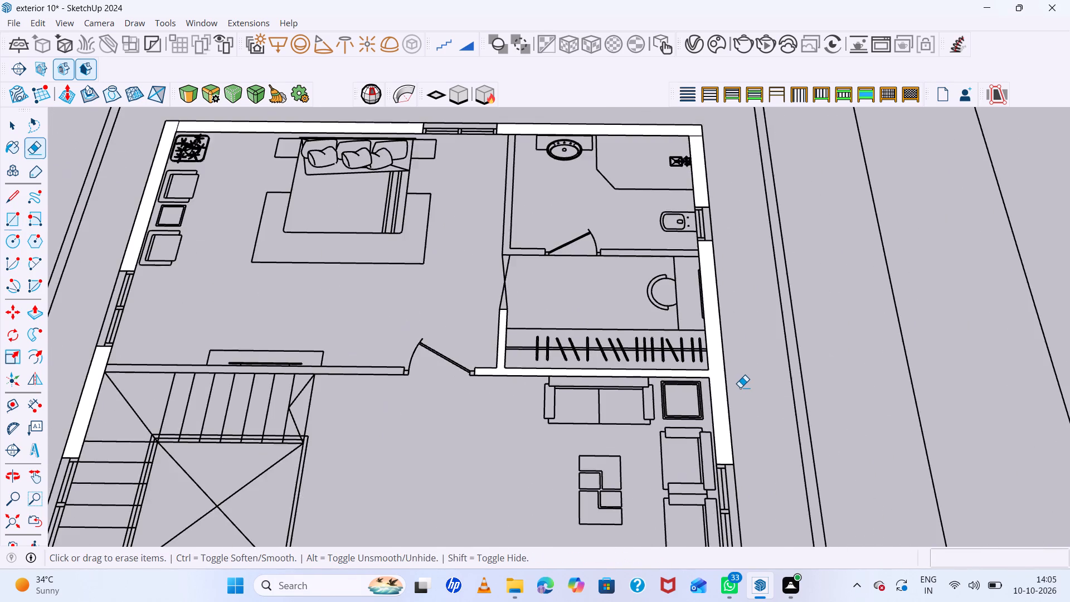
Trace the wall between rear bedroom and bathroom as 7' 6" by 4 1/2", and the return to the bathroom door as 1' 9" by 4 1/2".
scroll(741, 380, down, 4)
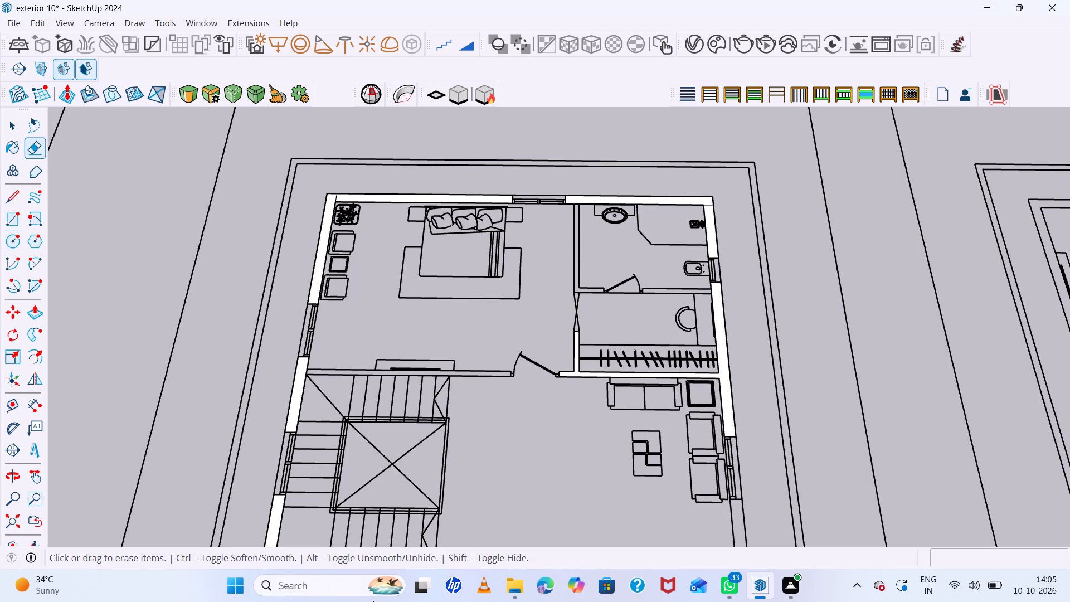
scroll(624, 304, down, 1)
scroll(582, 274, up, 4)
key(space)
key(r)
scroll(601, 273, up, 5)
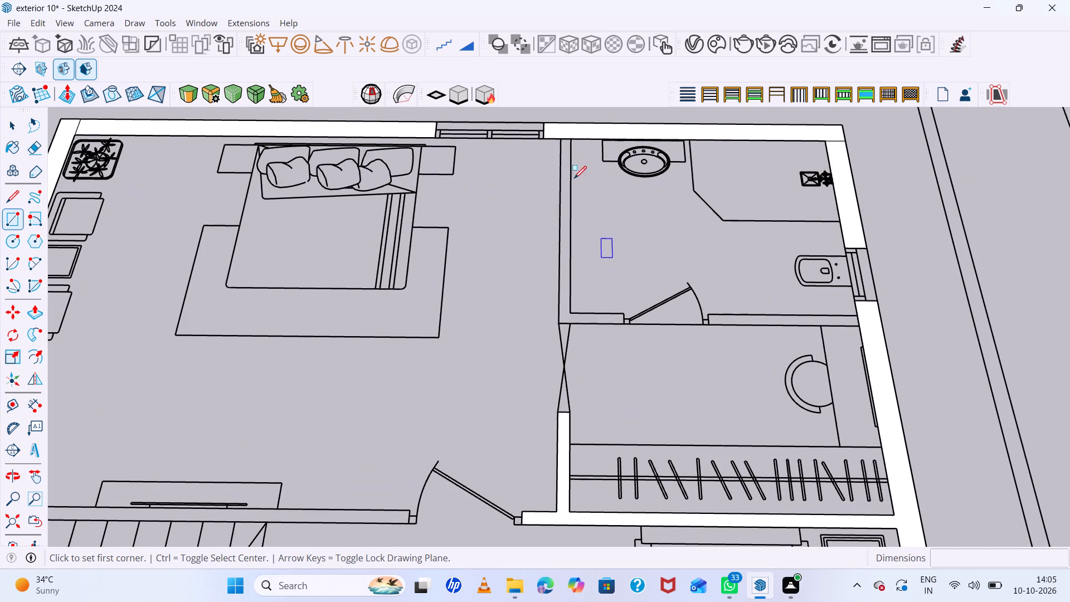
click(560, 141)
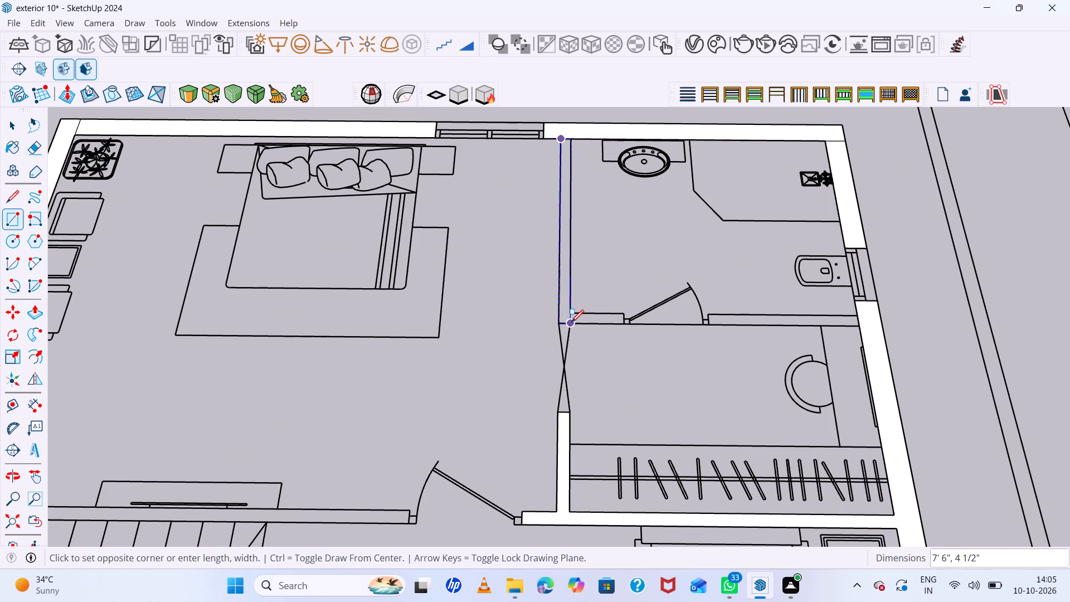
double_click(572, 323)
scroll(573, 325, up, 6)
click(567, 323)
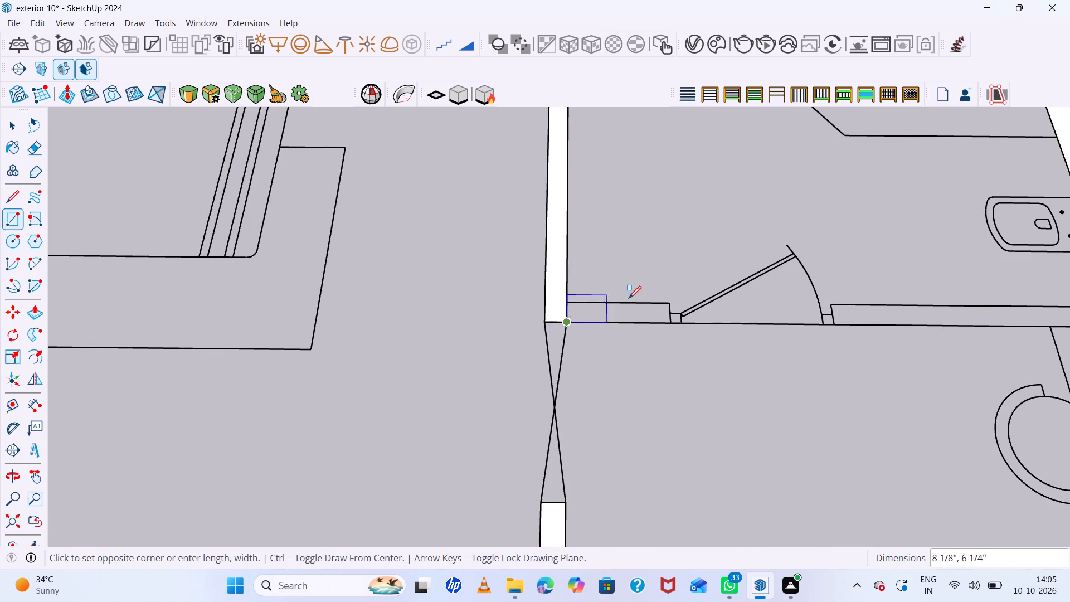
click(668, 304)
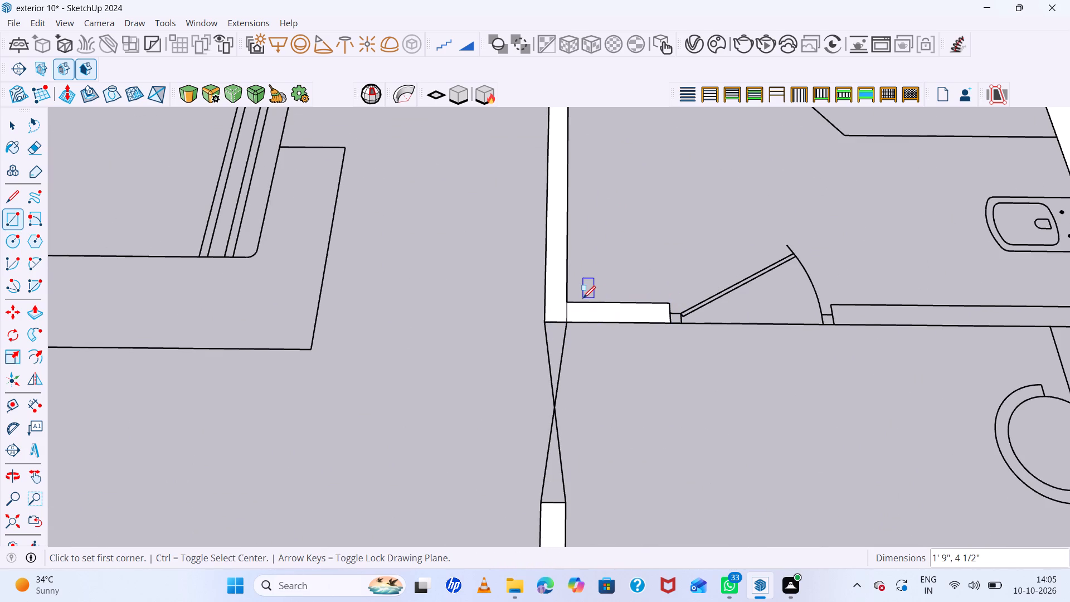
Erase the dividing edge at the corner between the bathroom's bedroom-side wall and the short return to its door.
key(e)
click(573, 314)
drag(573, 314, 562, 311)
click(562, 310)
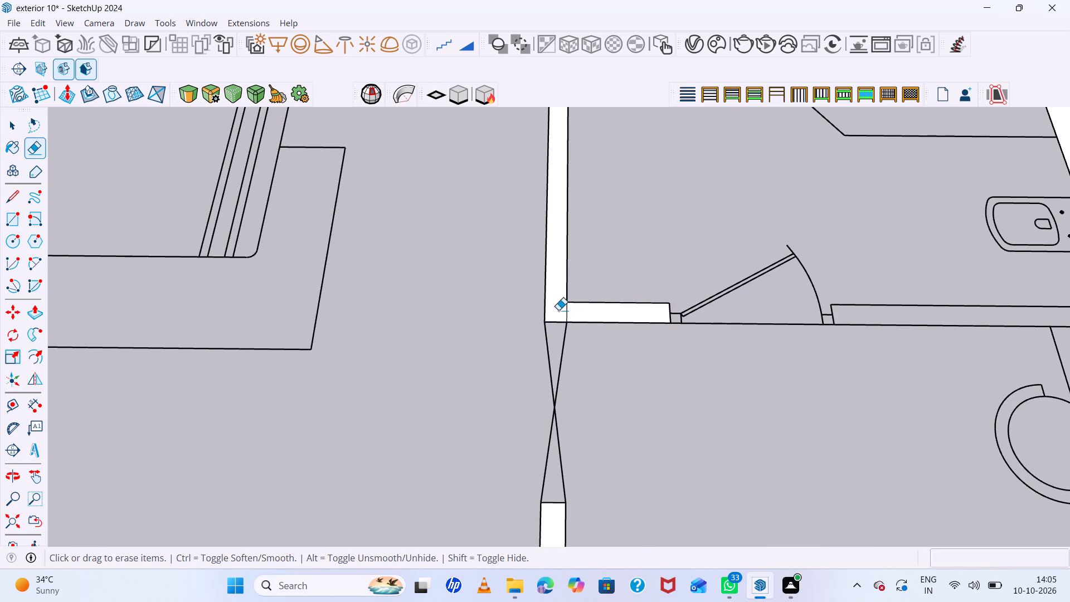
click(565, 309)
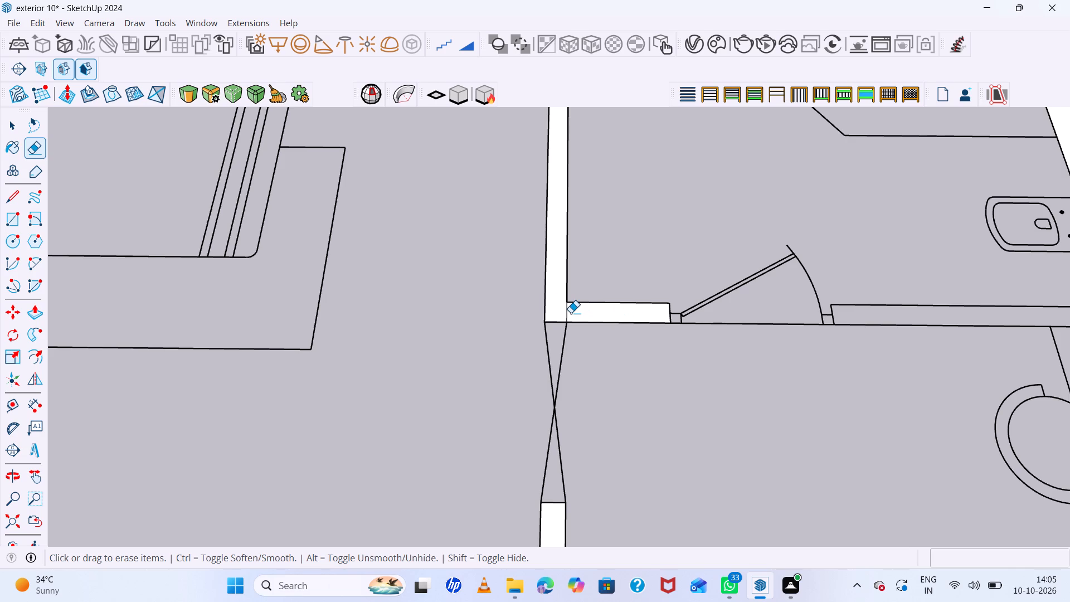
click(566, 313)
Trace the bathroom partition from the other door jamb to the outer side wall as a rectangle.
scroll(575, 306, down, 11)
scroll(665, 323, up, 5)
key(space)
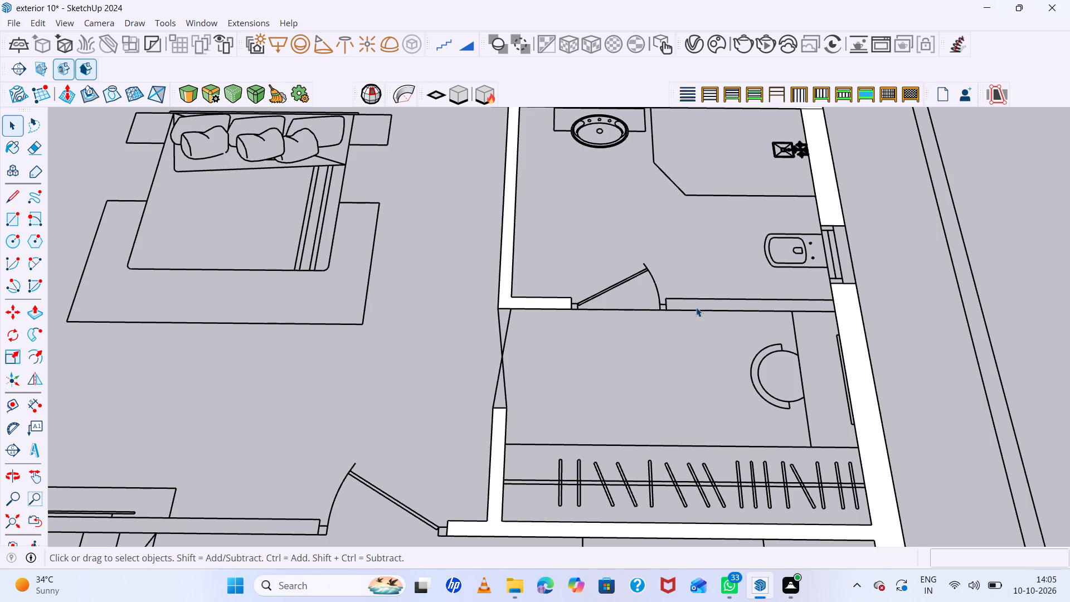
key(r)
scroll(690, 308, up, 4)
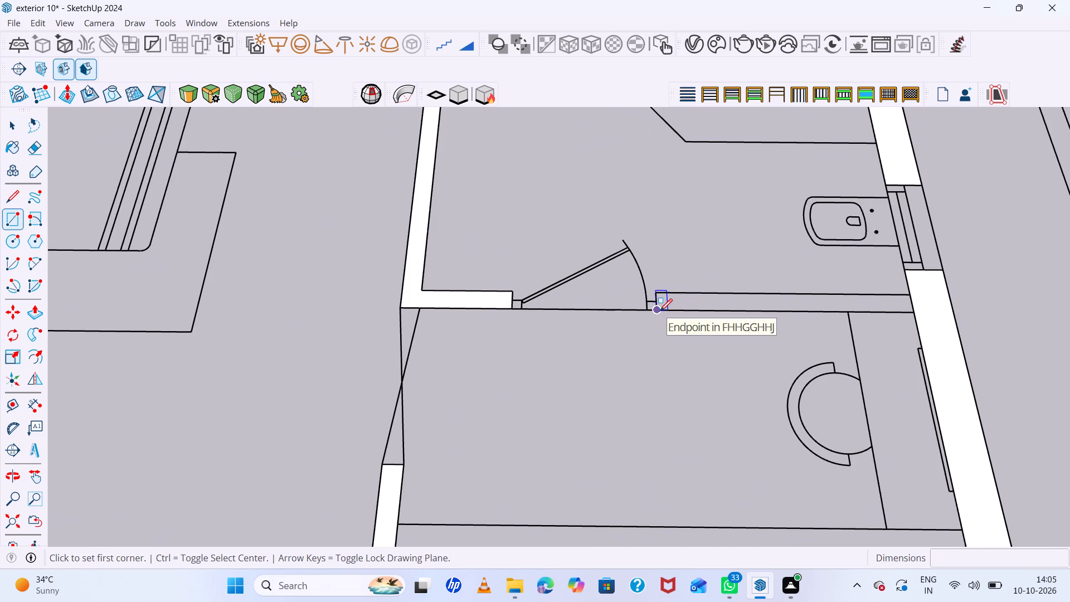
click(660, 311)
click(907, 295)
Trace the wall between the rear bedroom and the staircase, from the outer wall to the bedroom door jamb, as 4 1/2" by 13' 9".
scroll(747, 287, down, 4)
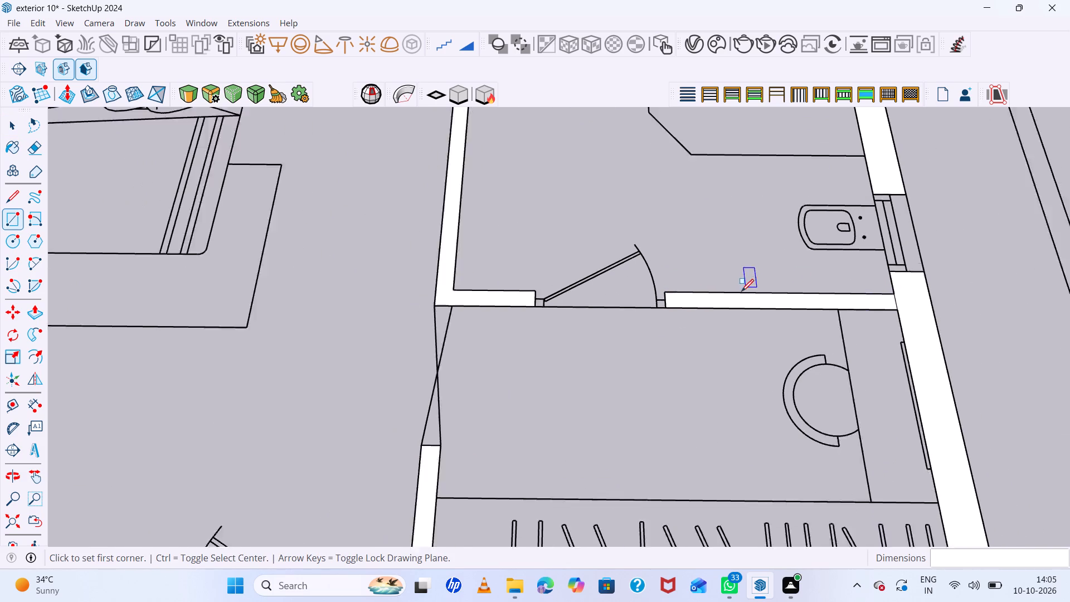
scroll(741, 292, down, 2)
scroll(852, 322, down, 11)
scroll(559, 391, up, 6)
scroll(469, 380, up, 5)
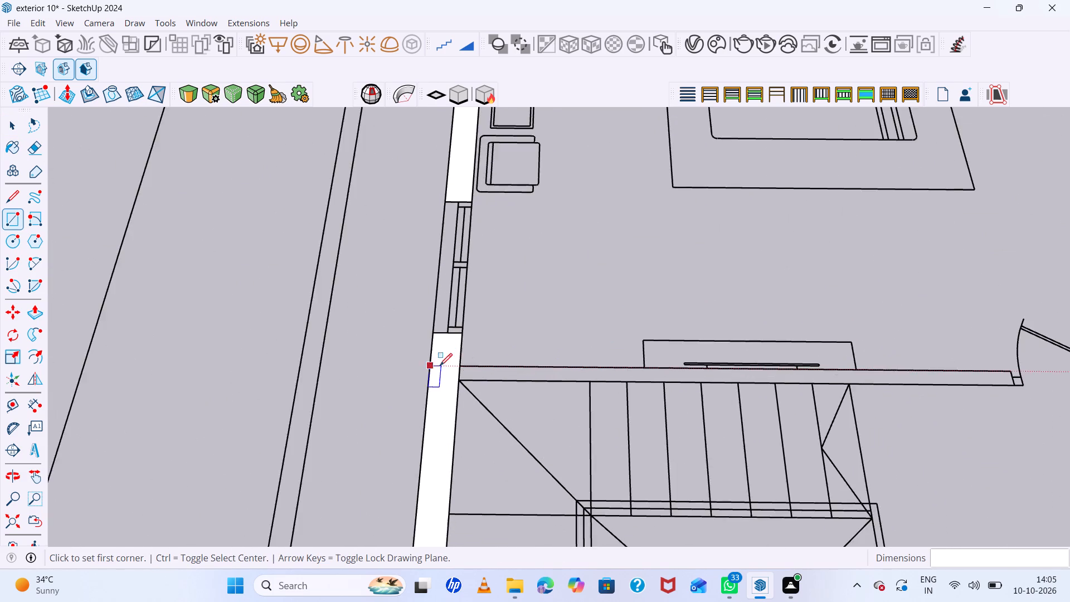
scroll(460, 368, up, 6)
click(458, 385)
scroll(581, 343, down, 9)
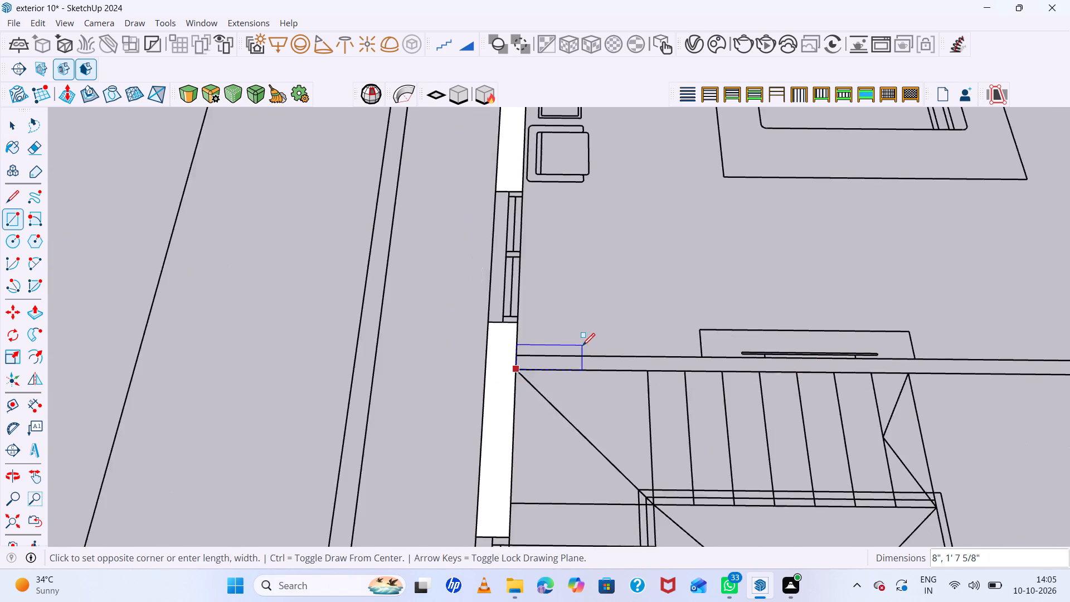
scroll(582, 346, down, 3)
scroll(858, 352, up, 4)
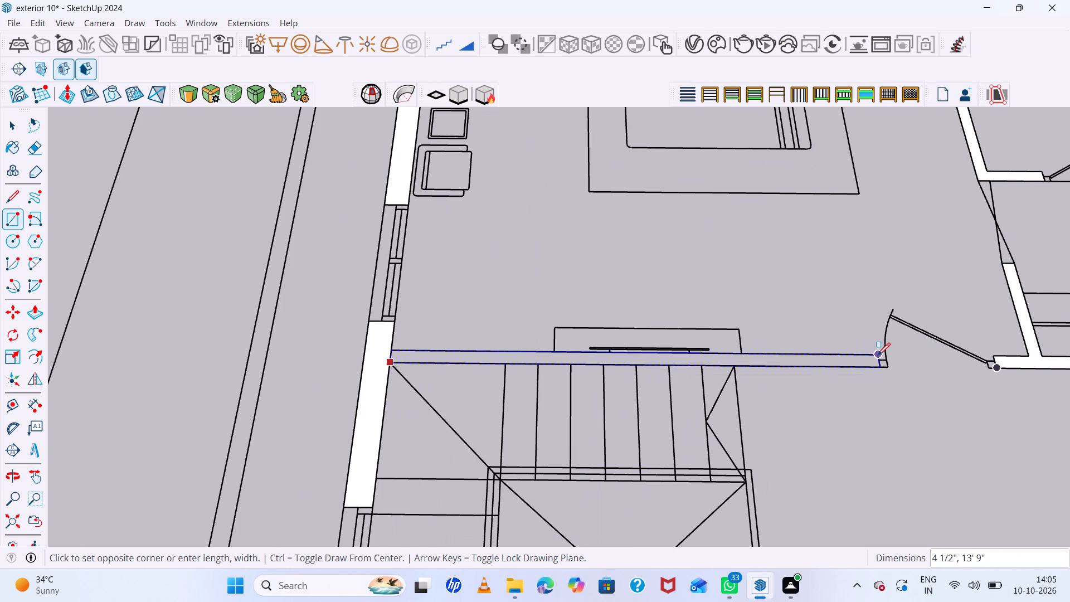
click(878, 355)
Trace the wall between the staircase and the front bedroom, from the outer wall to the bedroom door jamb, as 17' by 4 1/2".
scroll(591, 342, down, 6)
scroll(481, 349, up, 2)
scroll(459, 328, down, 6)
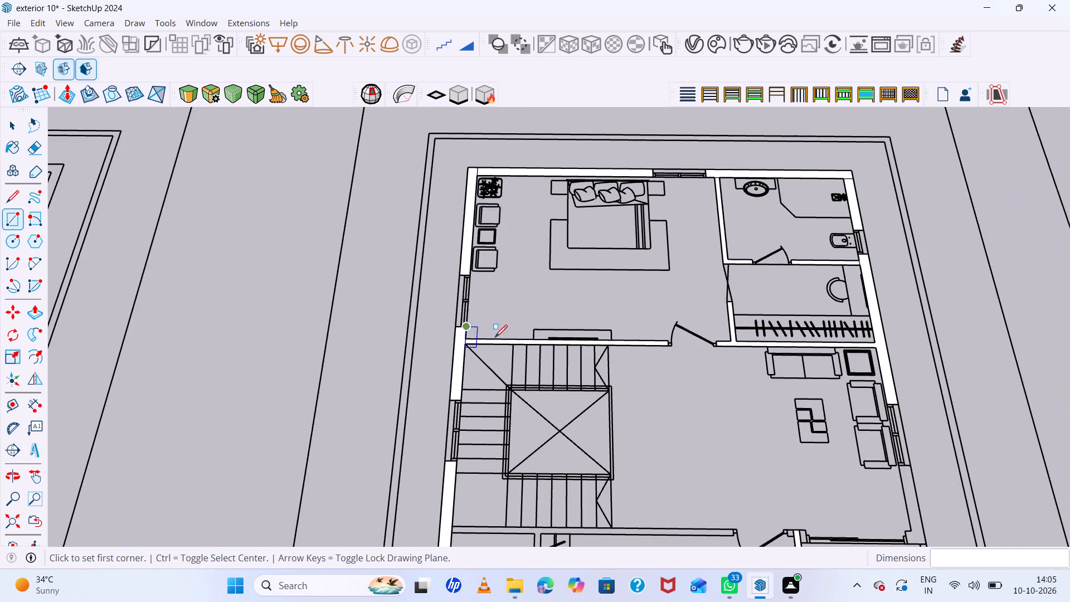
scroll(690, 389, down, 6)
scroll(722, 475, up, 5)
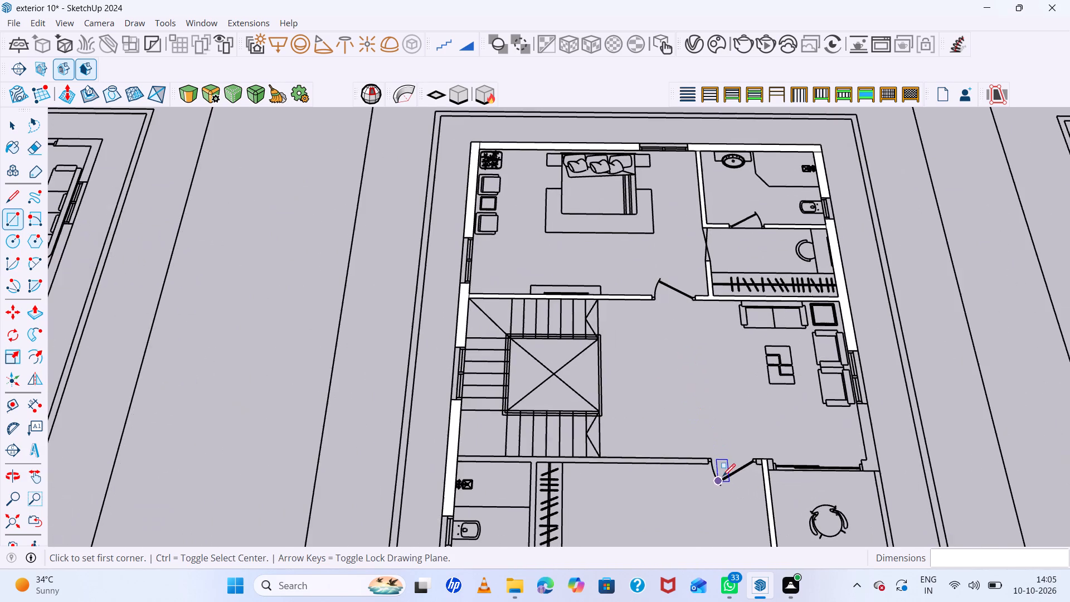
scroll(589, 384, down, 6)
scroll(581, 416, up, 5)
scroll(425, 457, up, 6)
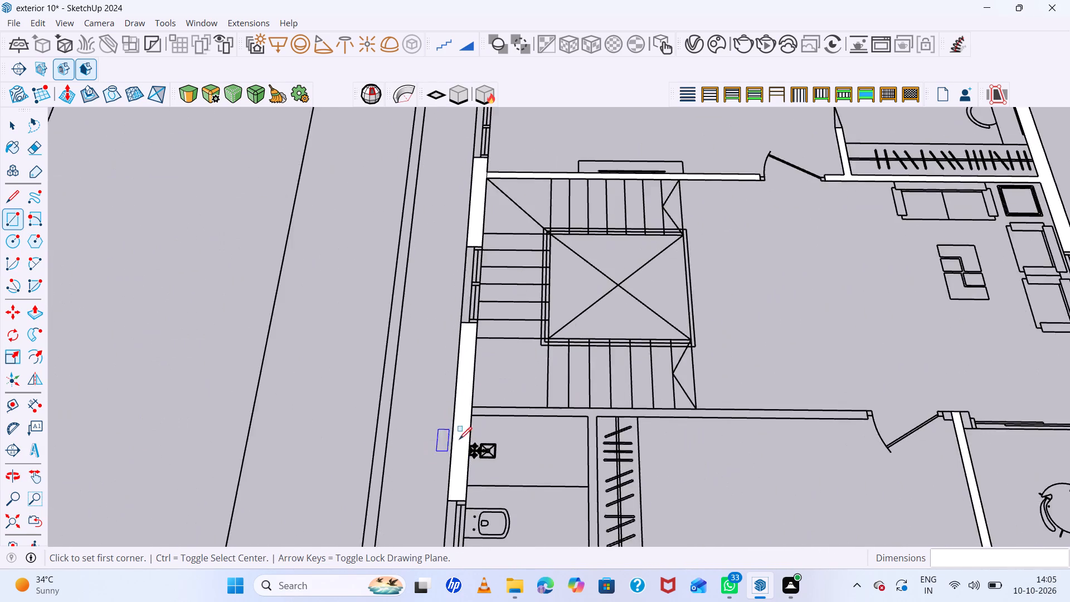
scroll(464, 438, up, 5)
click(478, 399)
scroll(465, 382, down, 7)
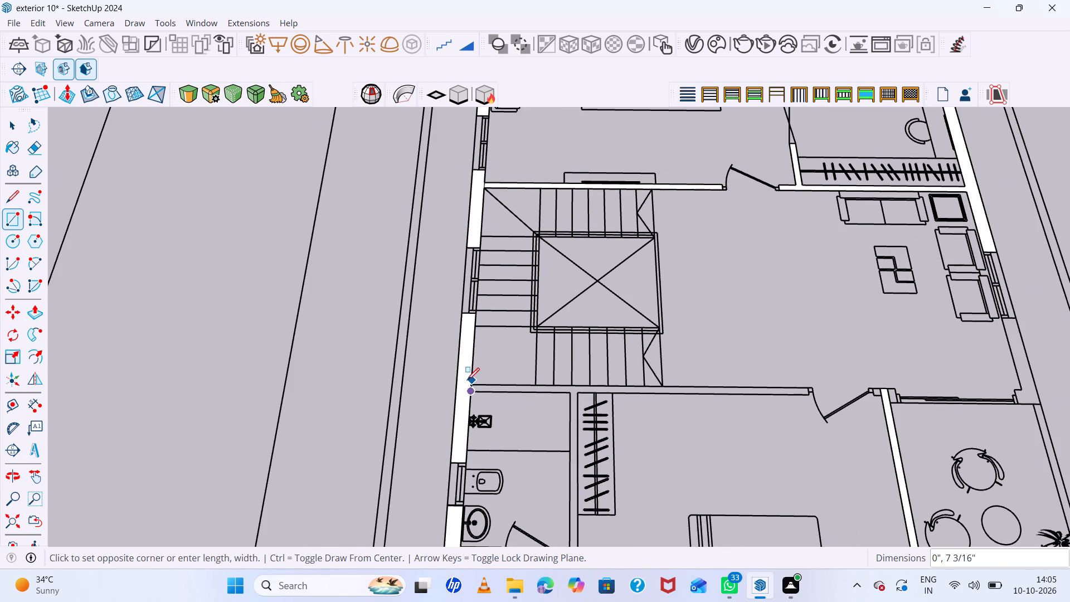
double_click(469, 382)
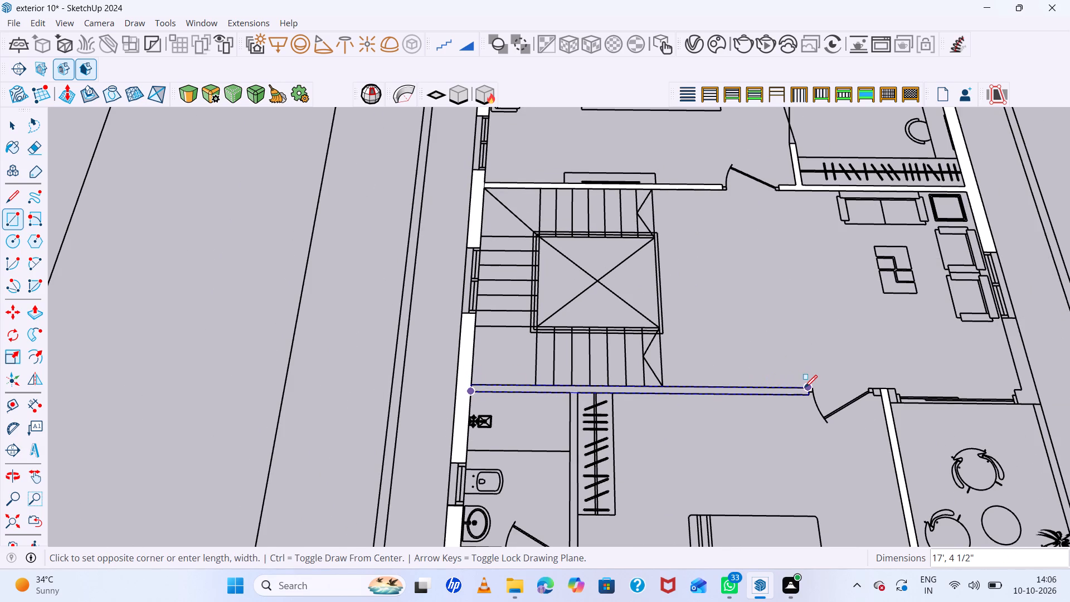
click(805, 387)
Erase the dividing edges where the two staircase walls join the outer side wall.
scroll(547, 374, up, 6)
scroll(399, 353, down, 7)
scroll(394, 366, up, 6)
key(space)
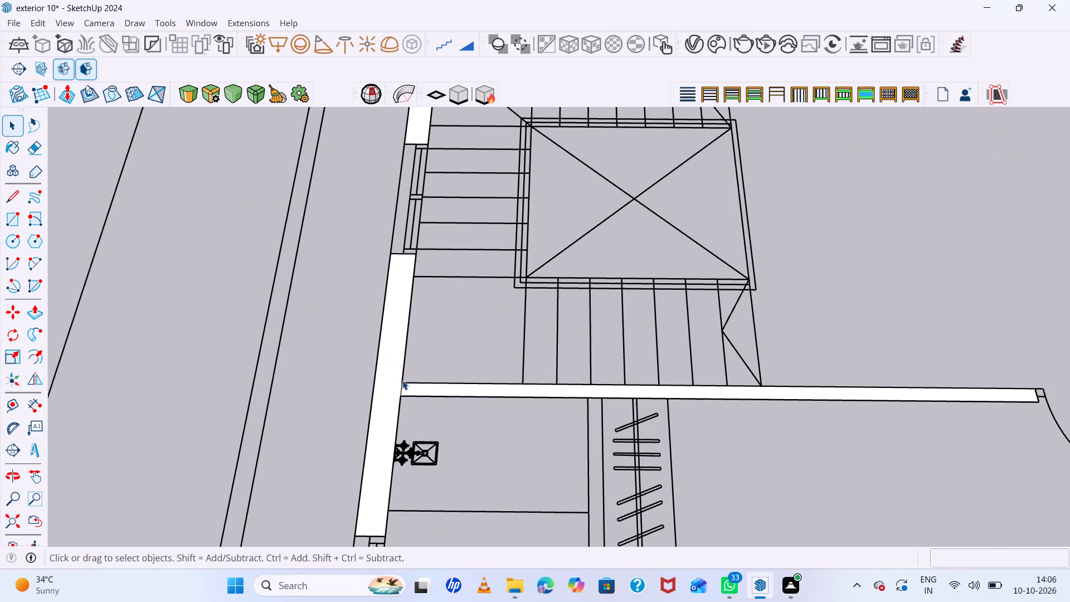
key(e)
click(401, 389)
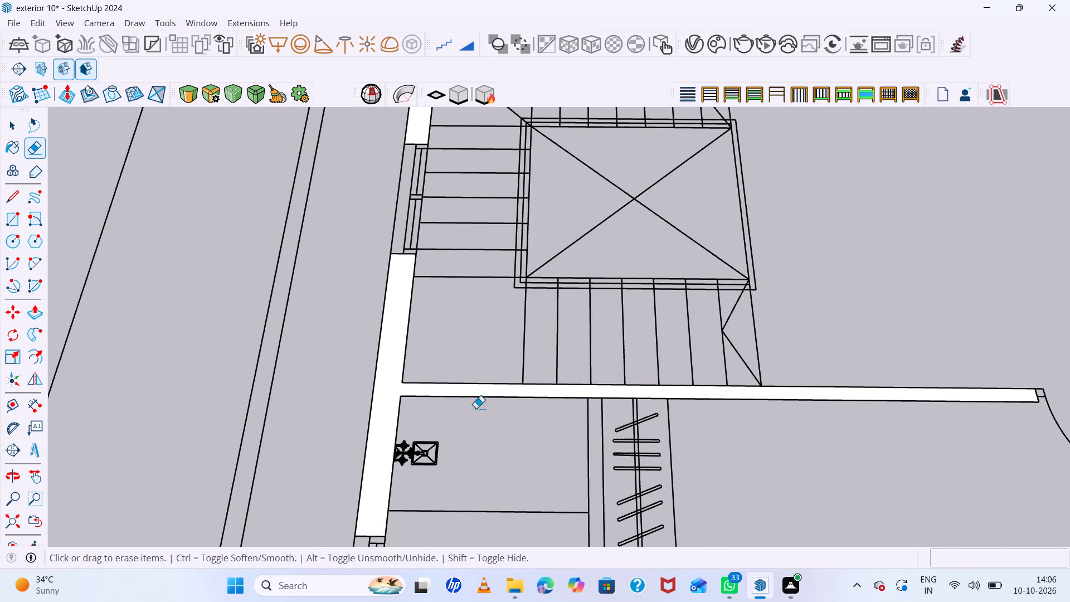
scroll(513, 420, down, 6)
scroll(529, 467, down, 4)
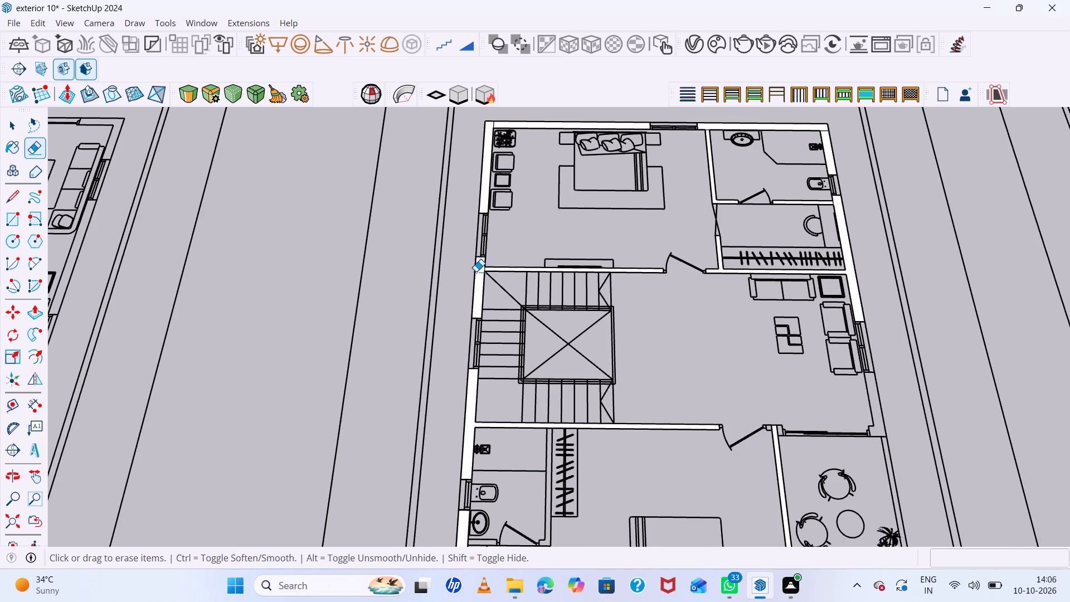
scroll(479, 269, up, 15)
click(468, 284)
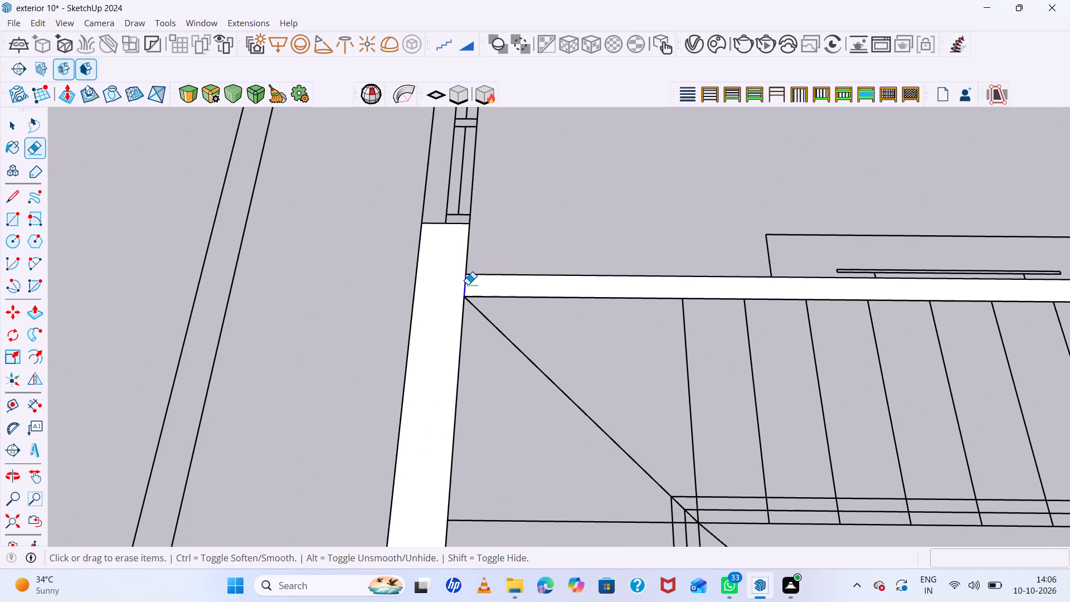
click(459, 284)
Erase the dividing edges where the rear bathroom partition meets the outer wall and at both rear building corners.
scroll(416, 289, down, 13)
scroll(408, 344, down, 6)
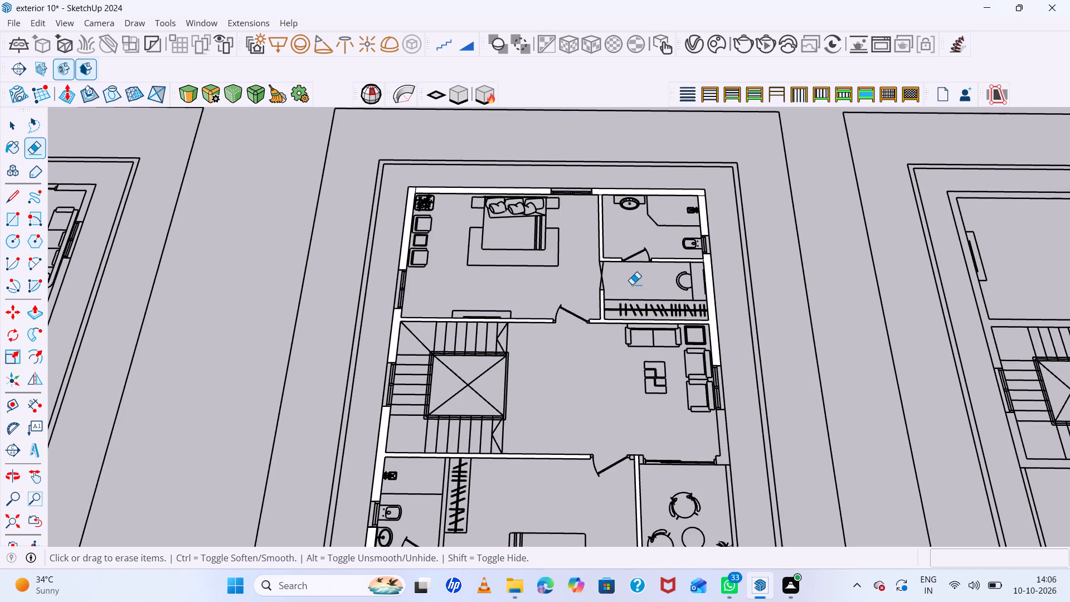
scroll(659, 285, up, 6)
scroll(709, 209, up, 6)
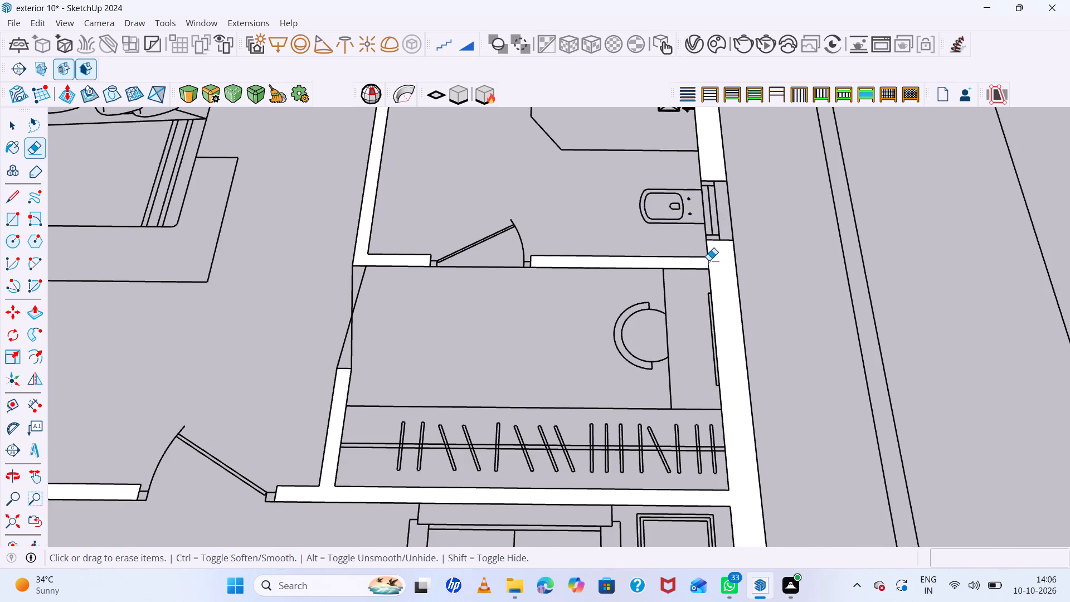
click(709, 261)
scroll(756, 309, down, 7)
scroll(768, 345, up, 1)
scroll(715, 156, up, 4)
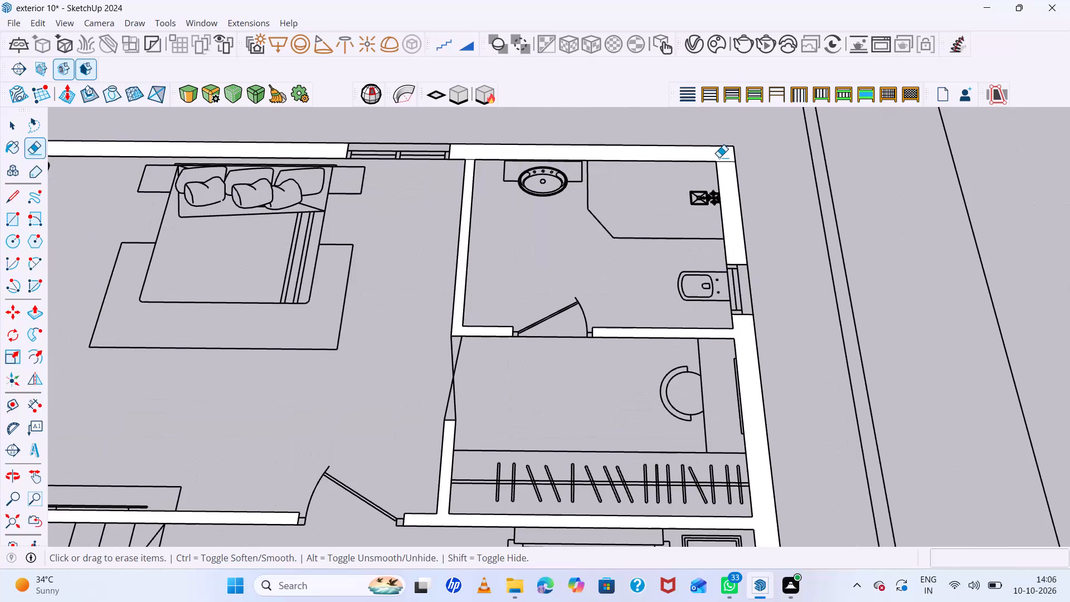
click(726, 161)
scroll(766, 240, down, 6)
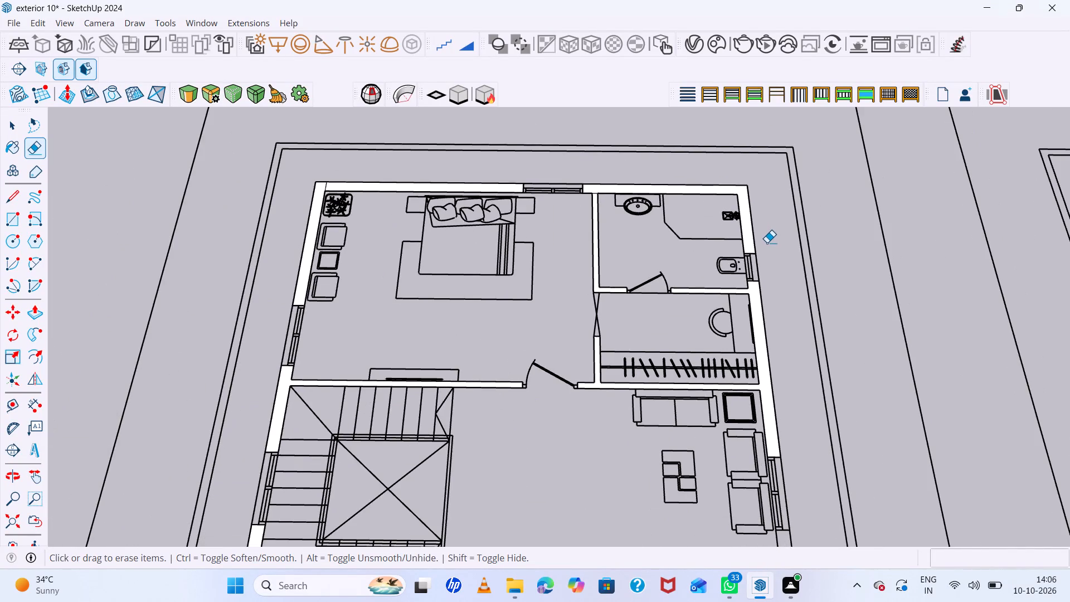
scroll(361, 148, up, 5)
scroll(305, 209, up, 4)
double_click(303, 212)
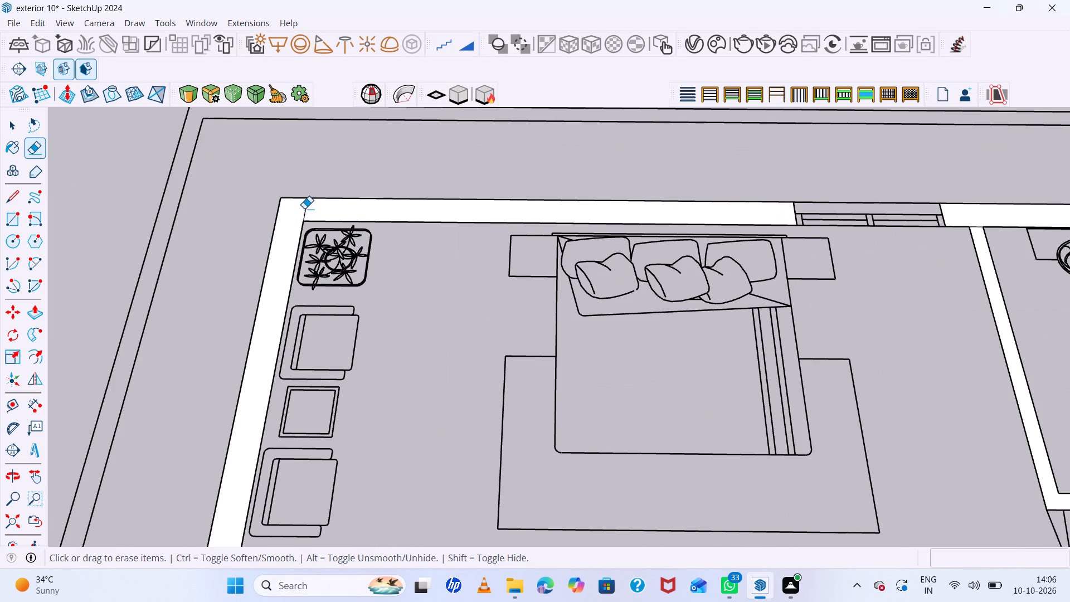
click(303, 208)
click(305, 205)
scroll(446, 226, down, 7)
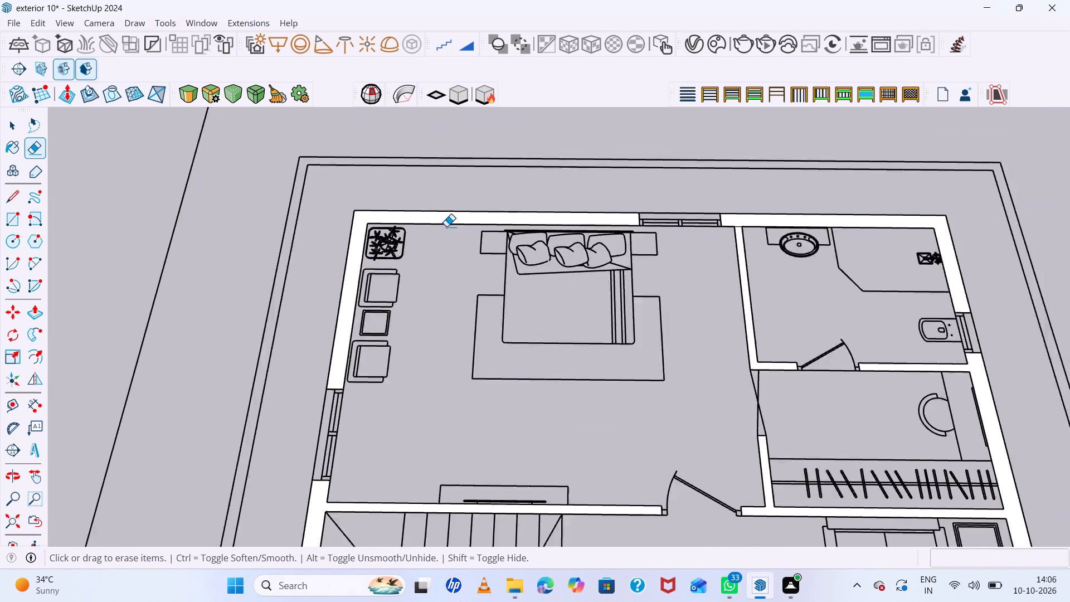
scroll(341, 188, down, 13)
scroll(524, 420, up, 6)
scroll(490, 512, up, 6)
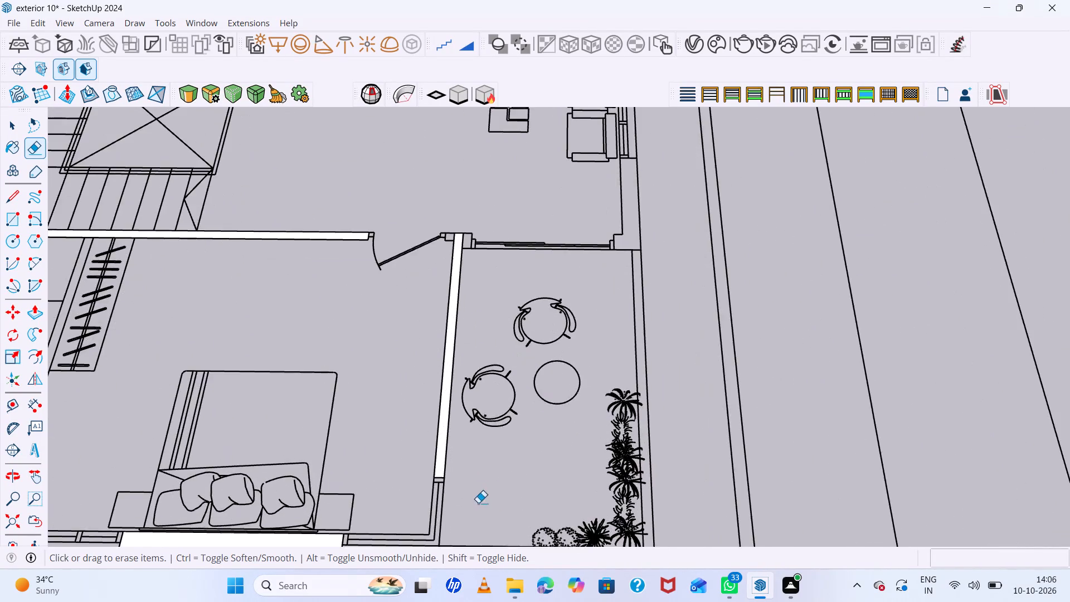
Trace the two wall stubs beside the top of the bedroom–balcony wall: 9" by 4 1/2" at the sliding door, and one at the bedroom door jamb.
scroll(473, 470, down, 7)
scroll(573, 323, up, 5)
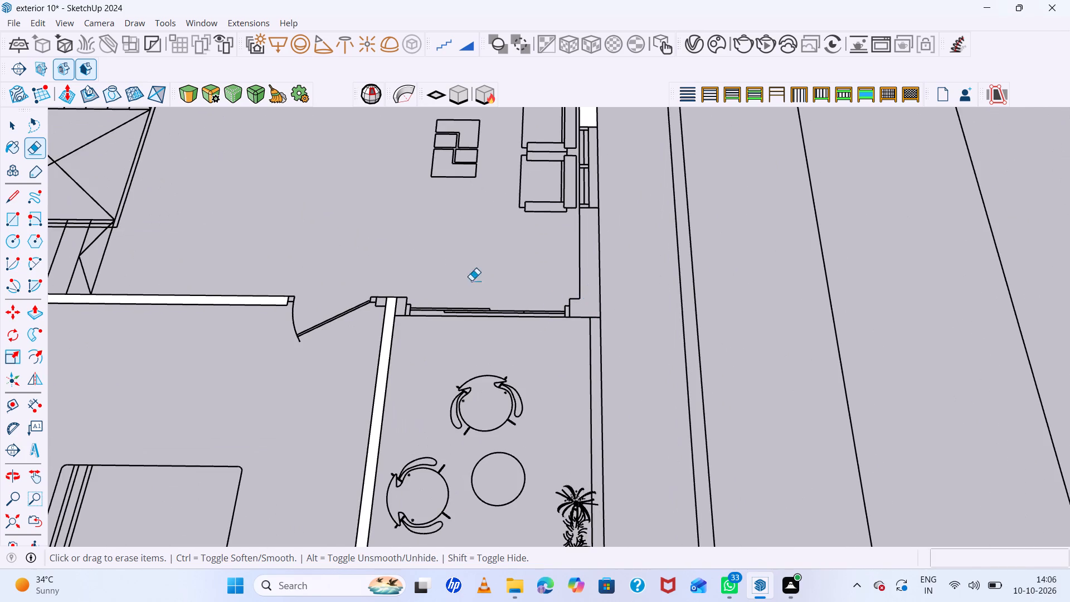
scroll(456, 278, up, 5)
key(r)
scroll(352, 299, up, 6)
click(358, 313)
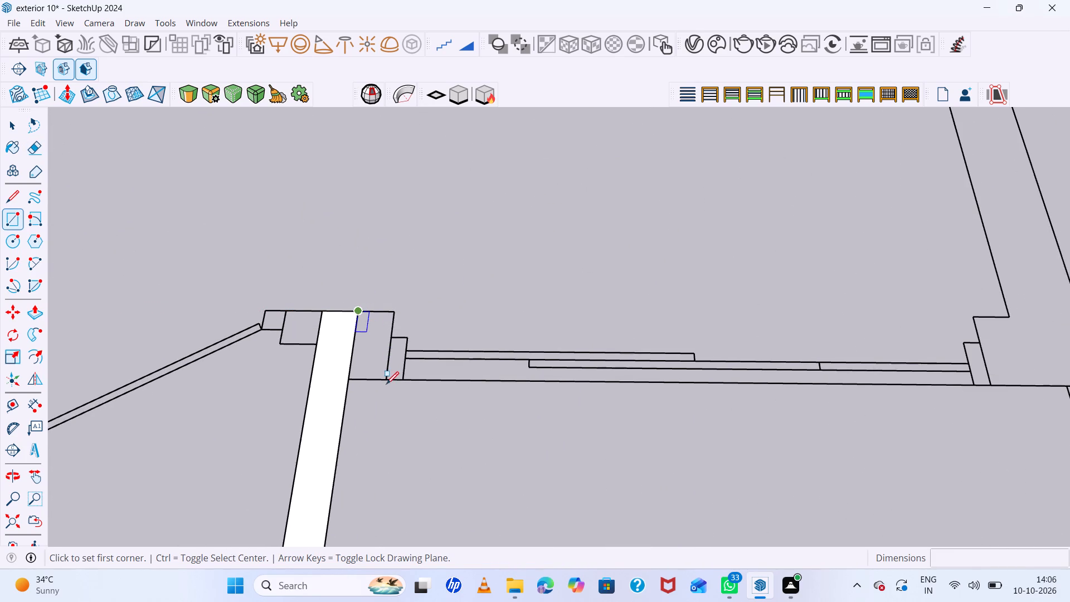
click(386, 381)
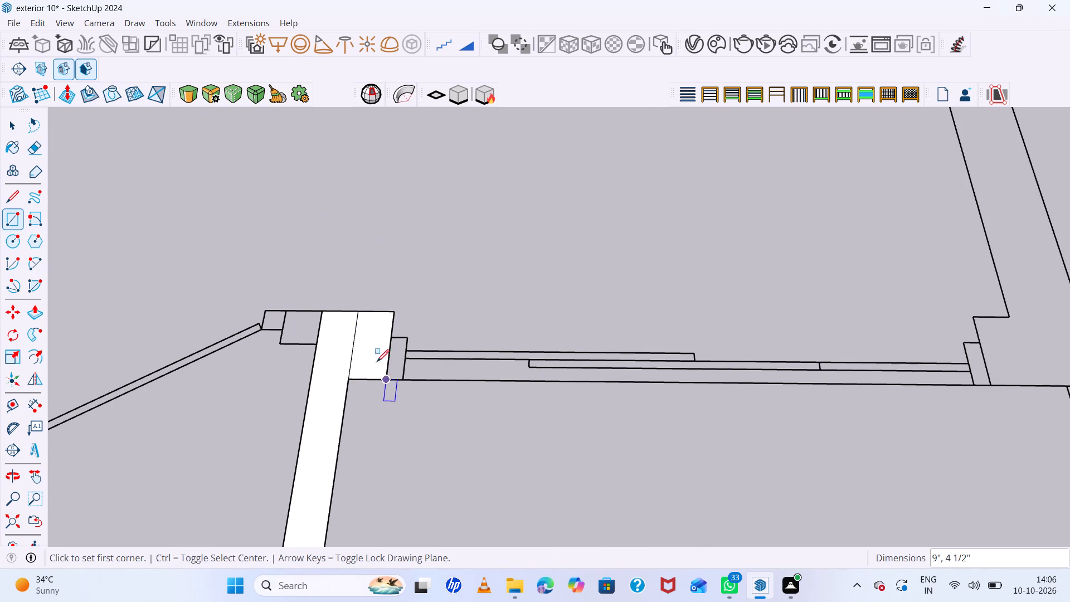
scroll(317, 314, up, 5)
click(256, 311)
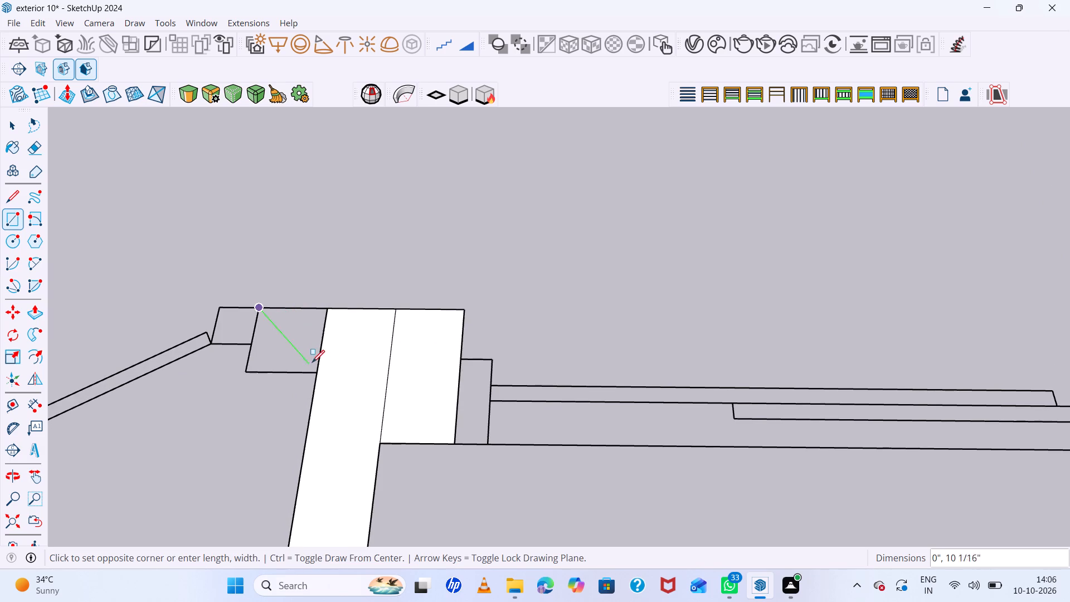
double_click(314, 373)
key(space)
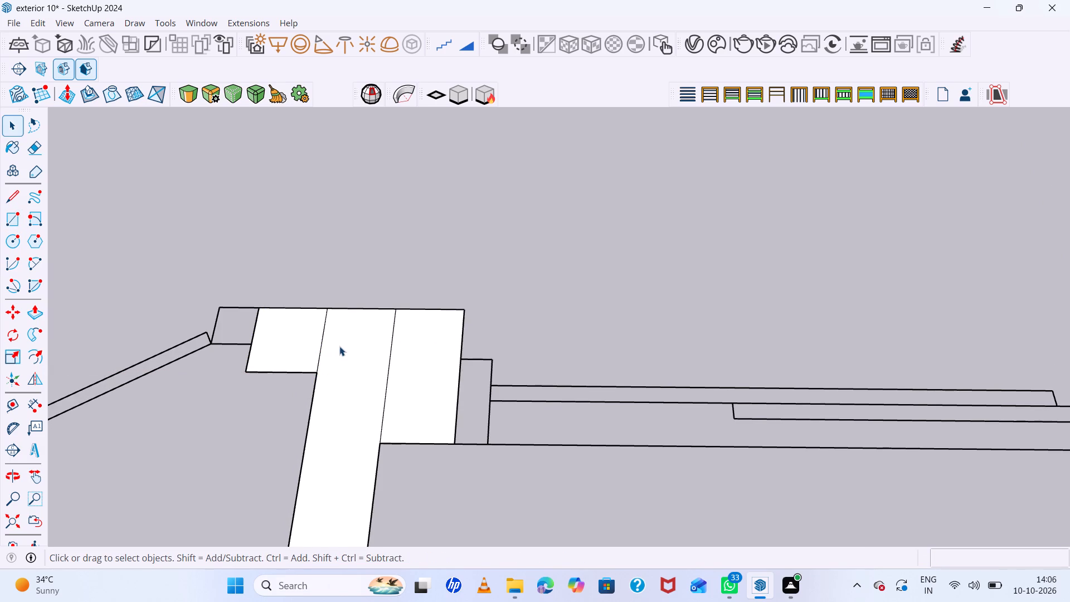
Erase the dividing edges between the two wall stubs and the bedroom–balcony wall.
key(e)
drag(317, 330, 328, 335)
drag(335, 337, 343, 339)
drag(391, 339, 390, 363)
scroll(383, 366, down, 7)
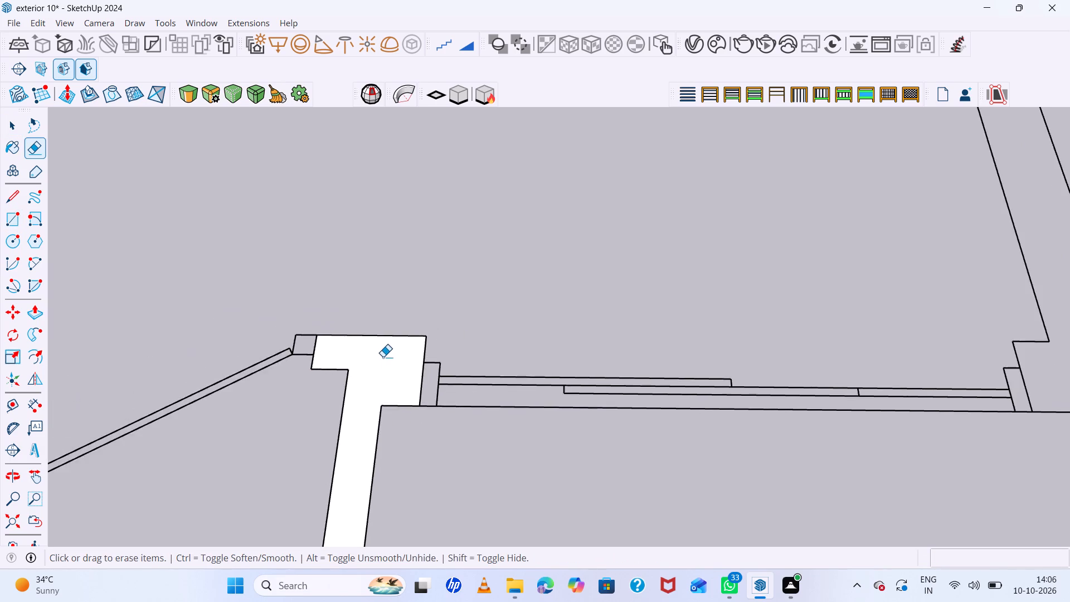
Trace the 1' 1 1/2" wide wall pier at the outer-wall end of the balcony's sliding door.
scroll(383, 357, down, 6)
scroll(421, 392, up, 7)
scroll(368, 365, down, 13)
scroll(631, 353, up, 3)
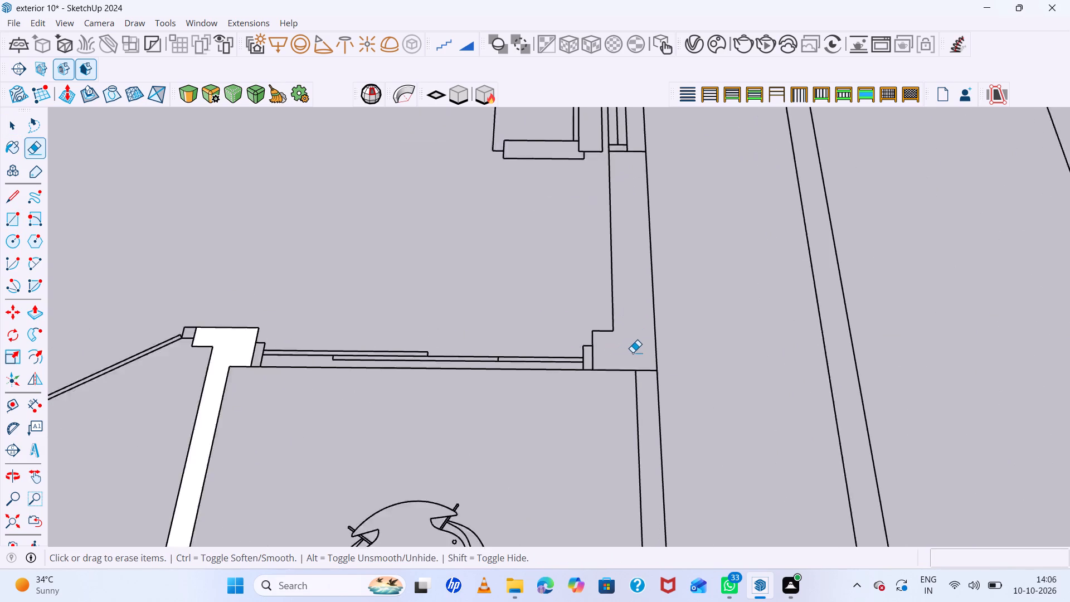
scroll(633, 352, up, 1)
key(e)
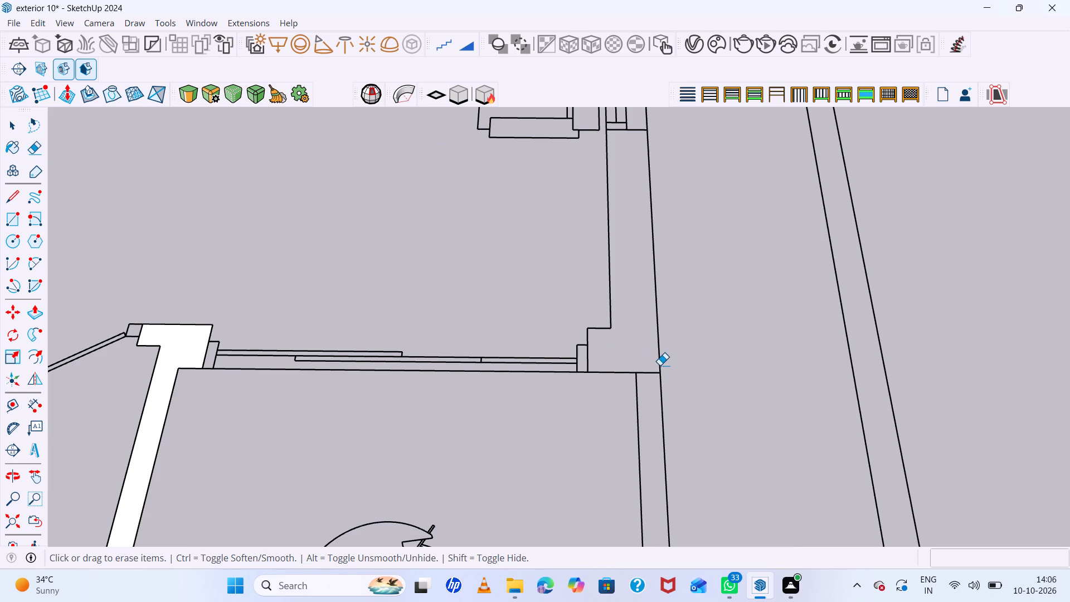
key(r)
scroll(664, 374, up, 4)
click(663, 372)
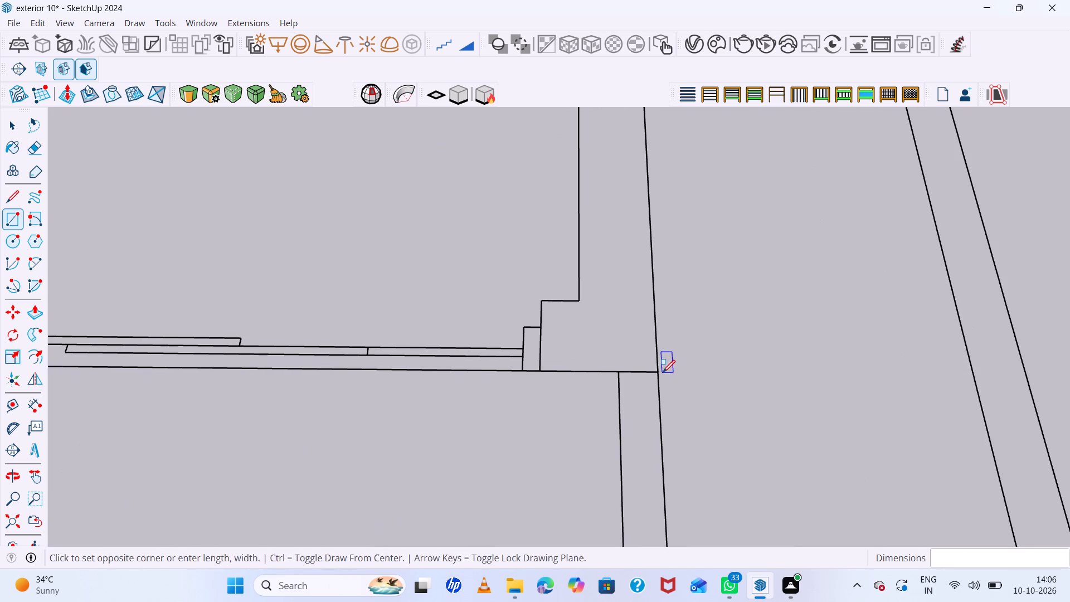
key(space)
key(r)
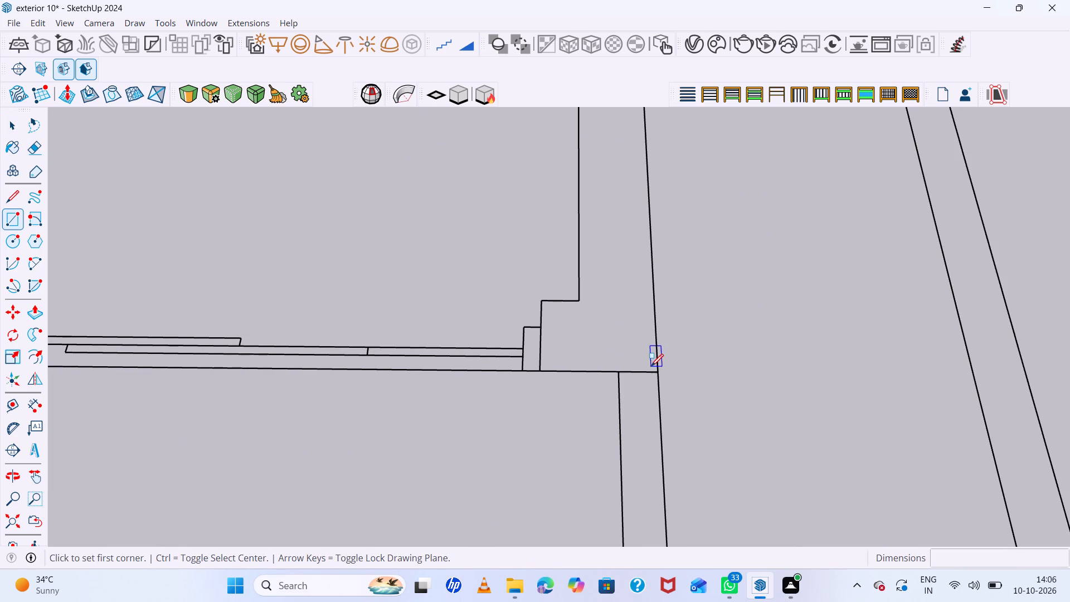
double_click(656, 371)
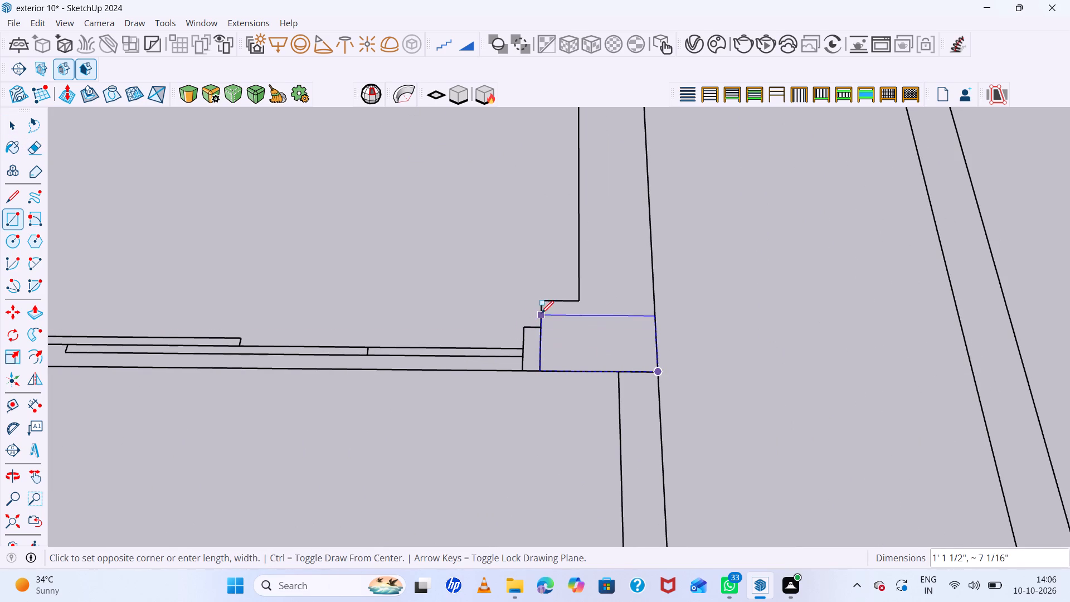
click(544, 304)
Trace the 9" thick outer wall from the living-area window to the sliding-door pier and erase the edge between them.
scroll(579, 382, down, 13)
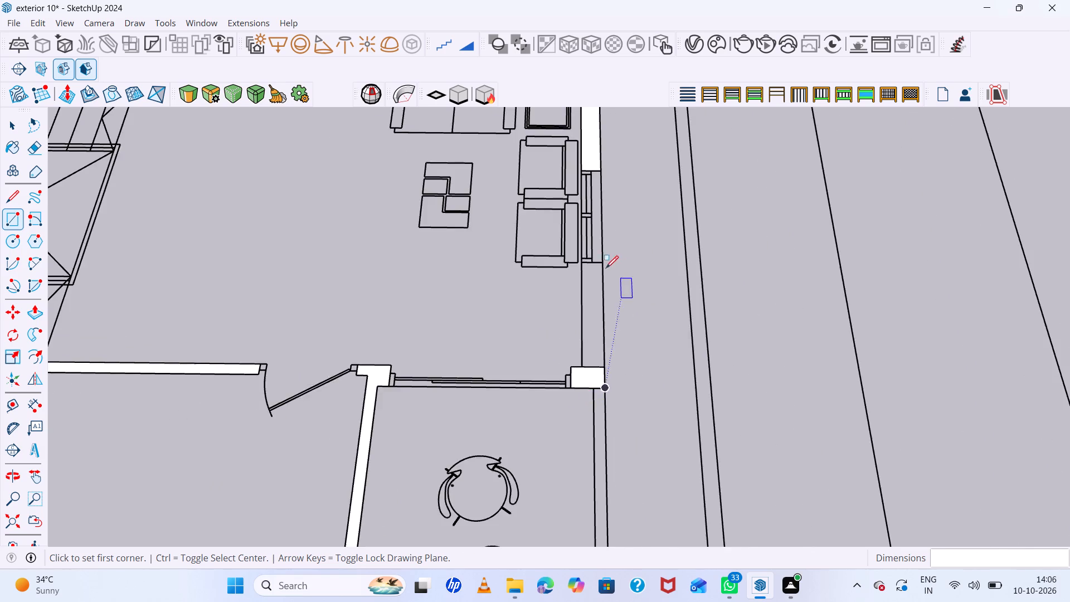
scroll(599, 264, up, 10)
click(563, 261)
scroll(623, 323, down, 6)
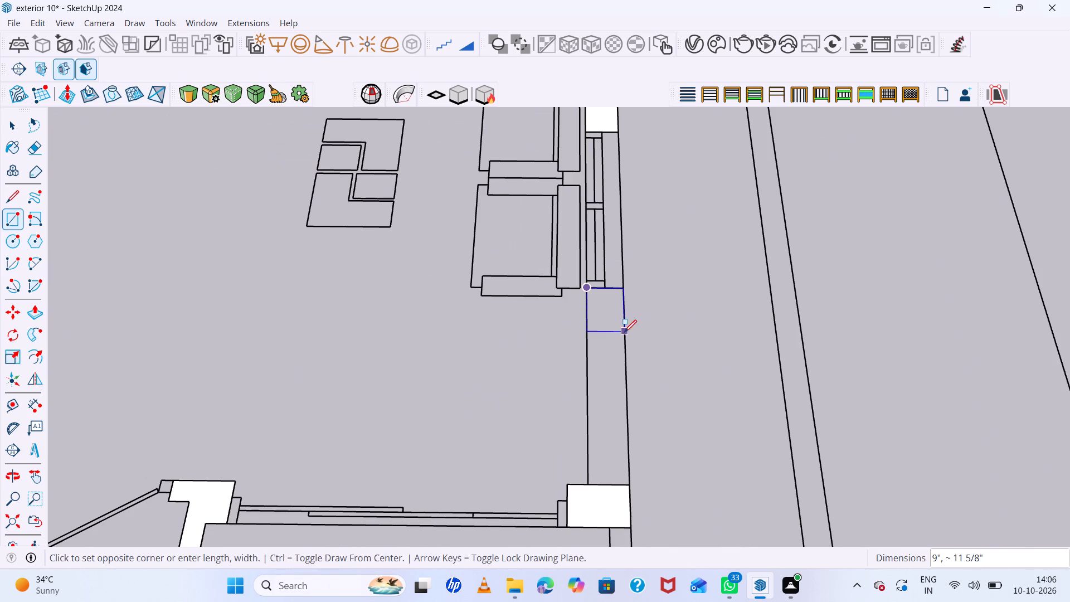
click(631, 481)
key(e)
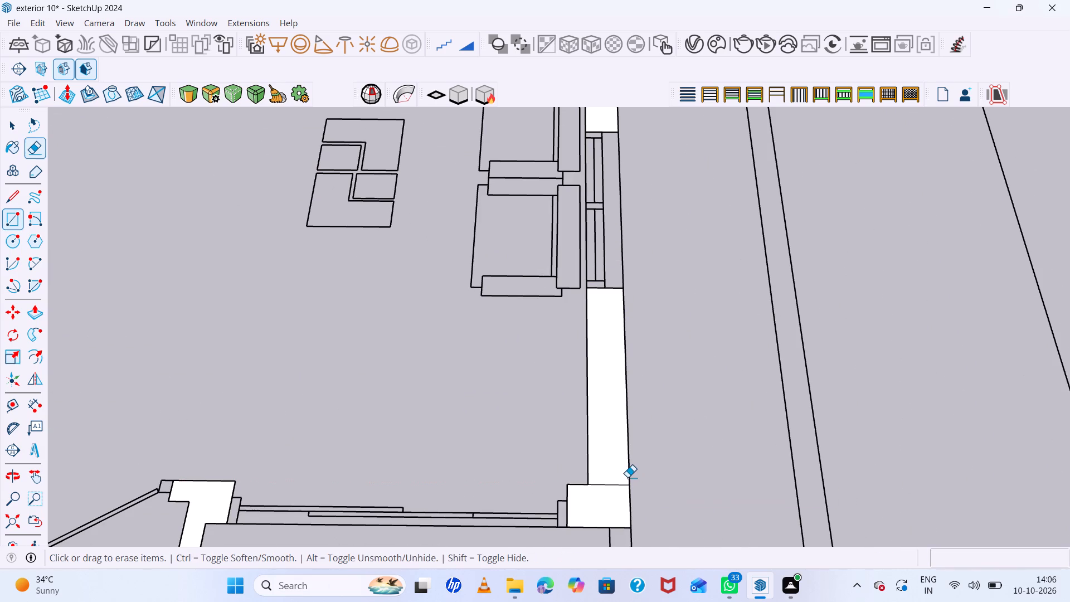
click(618, 483)
Push/Pull the front wall segment behind the front bedroom's bed up 10'.
scroll(567, 410, down, 18)
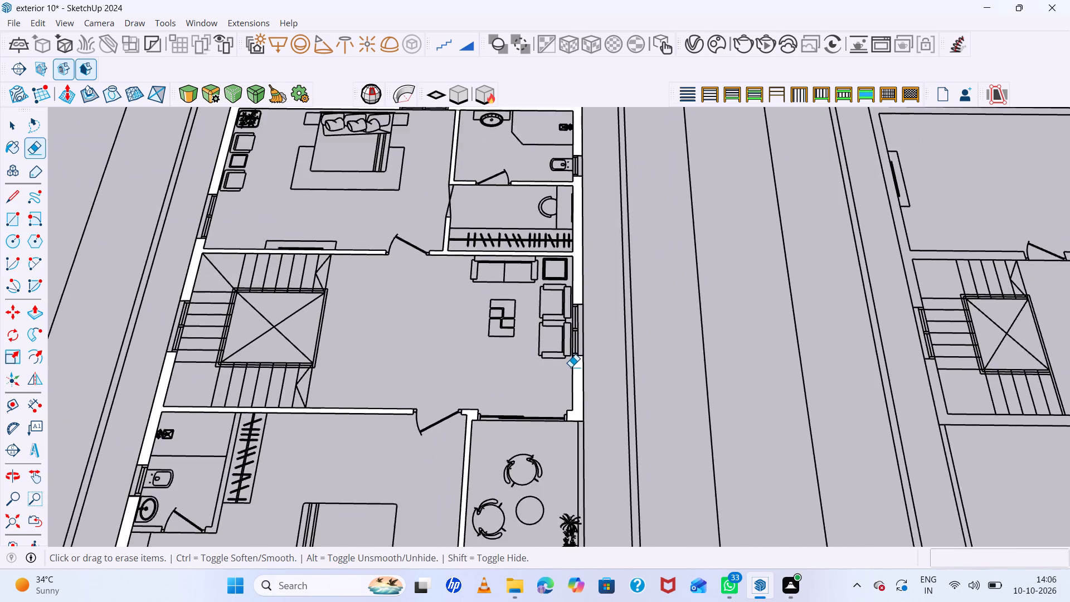
scroll(571, 367, down, 3)
scroll(606, 473, up, 7)
scroll(606, 472, down, 7)
middle_drag(619, 528, 611, 378)
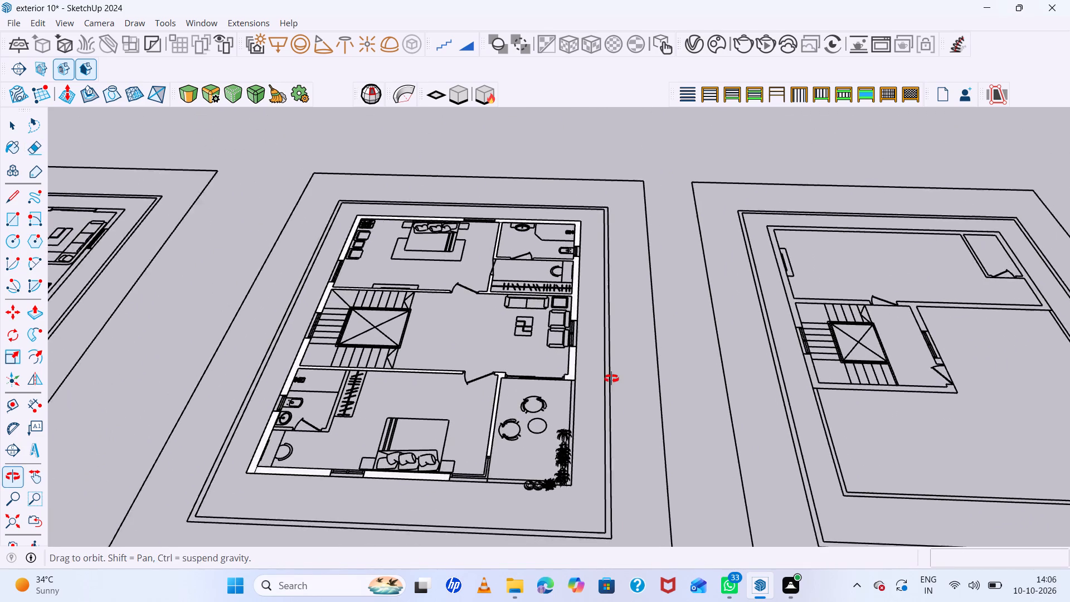
middle_drag(611, 378, 612, 371)
scroll(573, 429, up, 6)
scroll(573, 429, down, 5)
middle_drag(578, 439, 581, 506)
scroll(581, 506, up, 1)
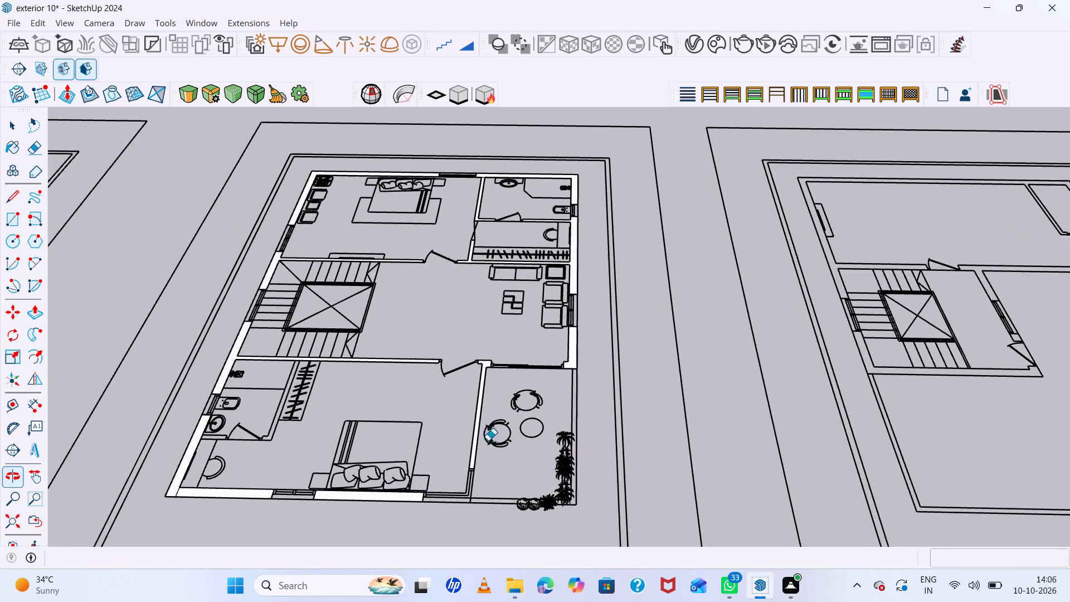
scroll(441, 417, down, 11)
scroll(468, 424, up, 1)
middle_drag(473, 435, 479, 468)
scroll(445, 314, up, 12)
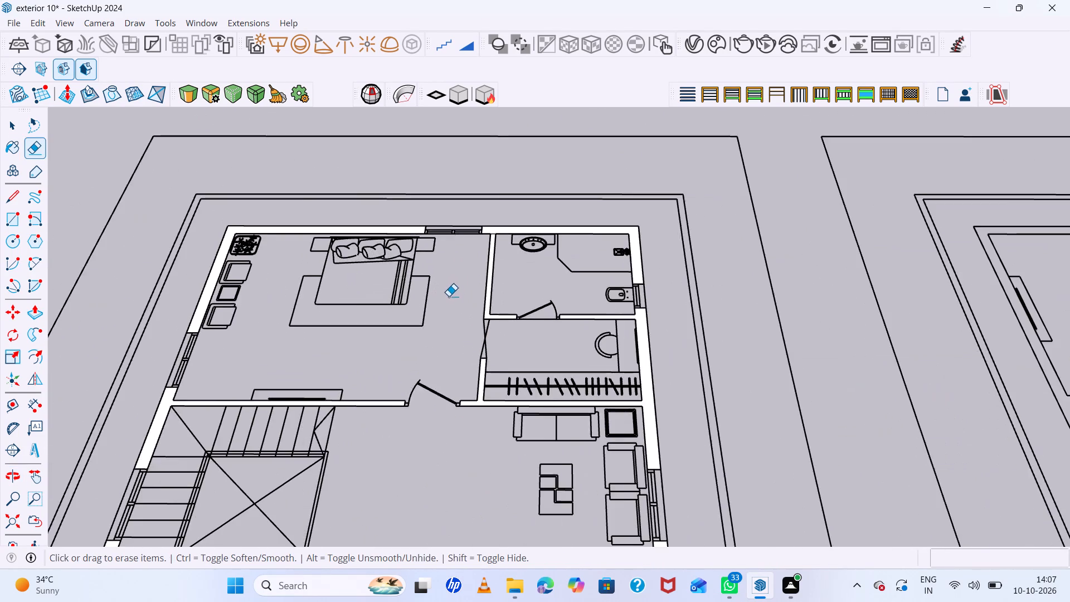
middle_drag(490, 372, 429, 275)
scroll(500, 315, down, 12)
scroll(522, 458, up, 7)
scroll(446, 482, up, 4)
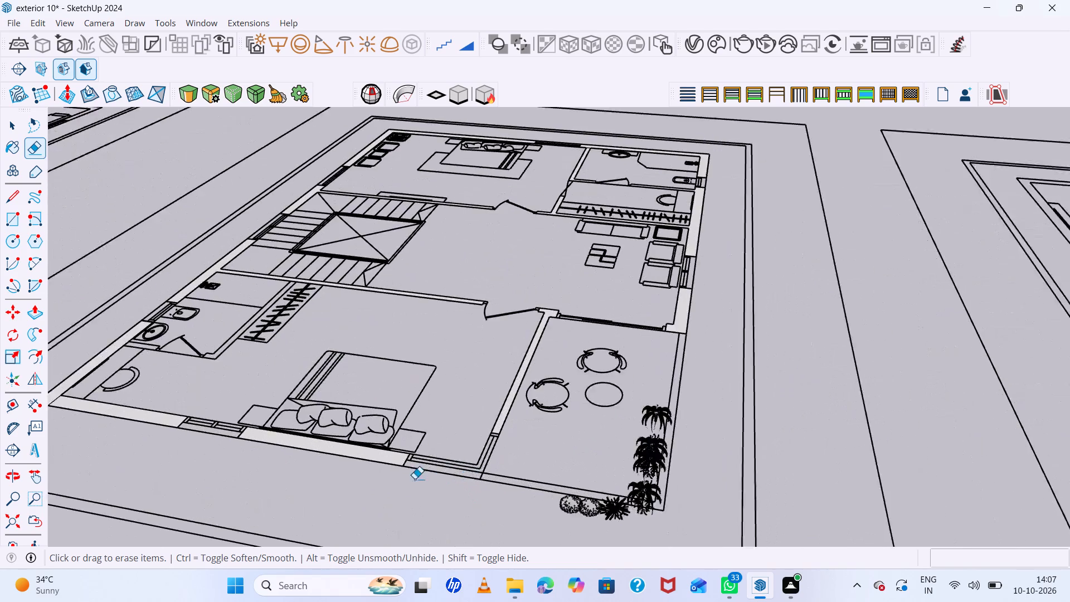
scroll(415, 479, up, 6)
middle_drag(379, 472, 443, 485)
key(space)
click(465, 488)
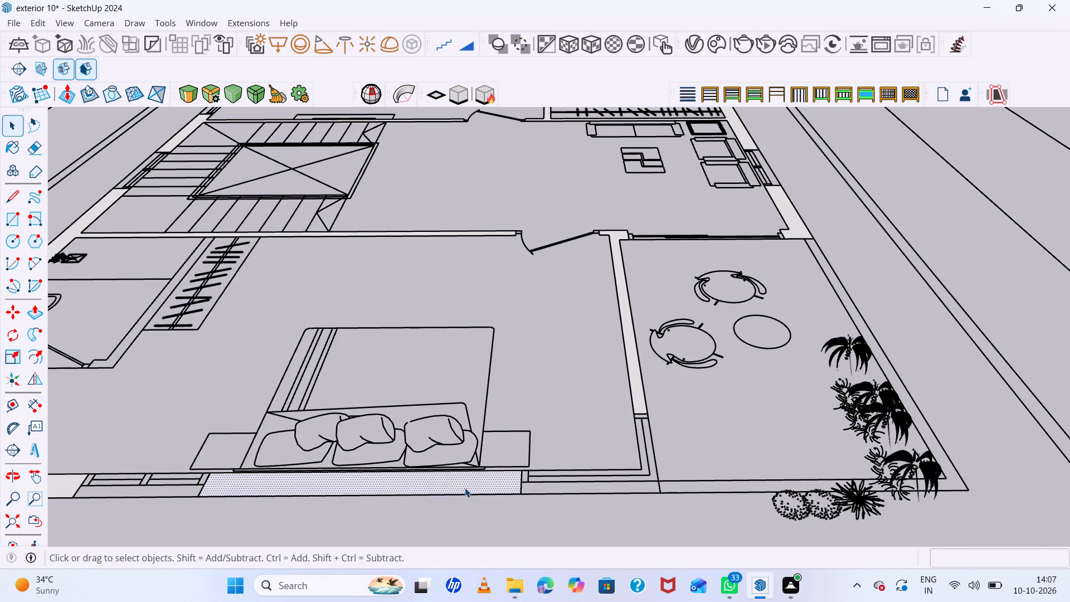
key(p)
click(465, 488)
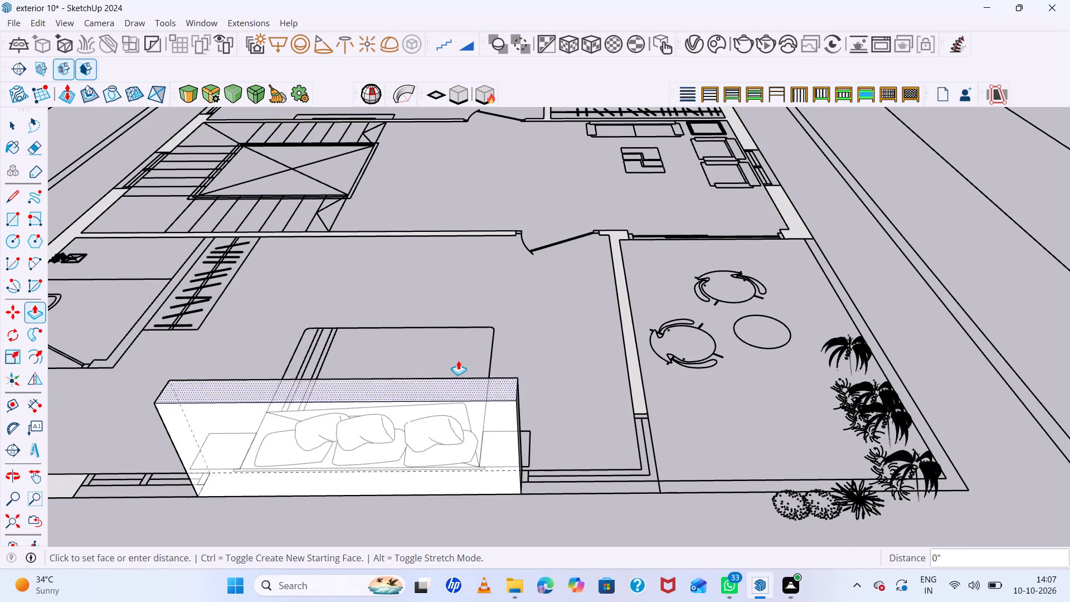
text(10')
key(Return)
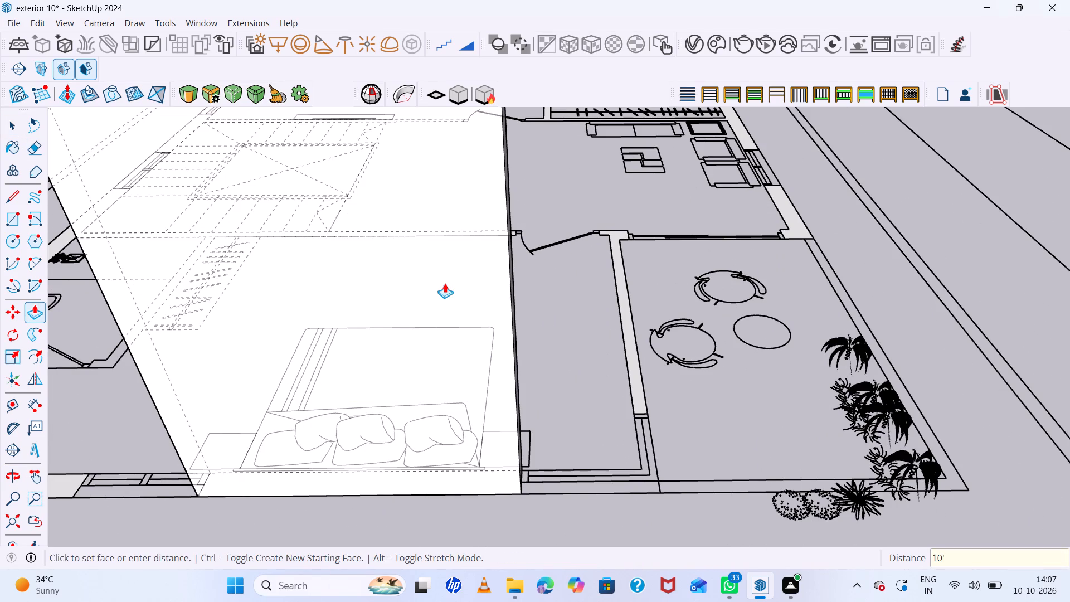
Turn off the back-edge display and raise the bedroom–balcony wall by the same 10'.
key(k)
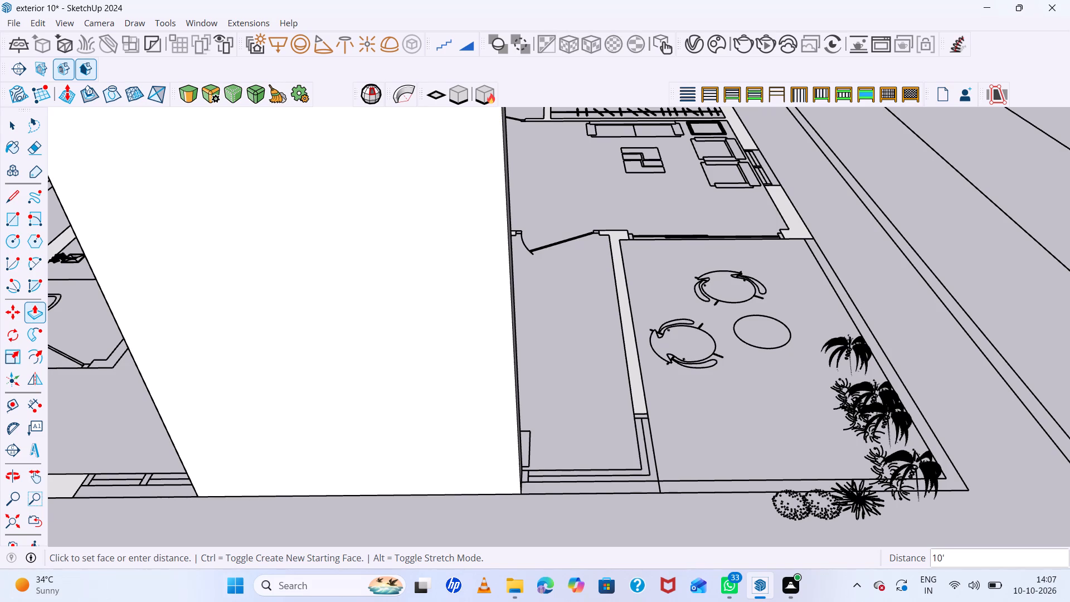
double_click(638, 395)
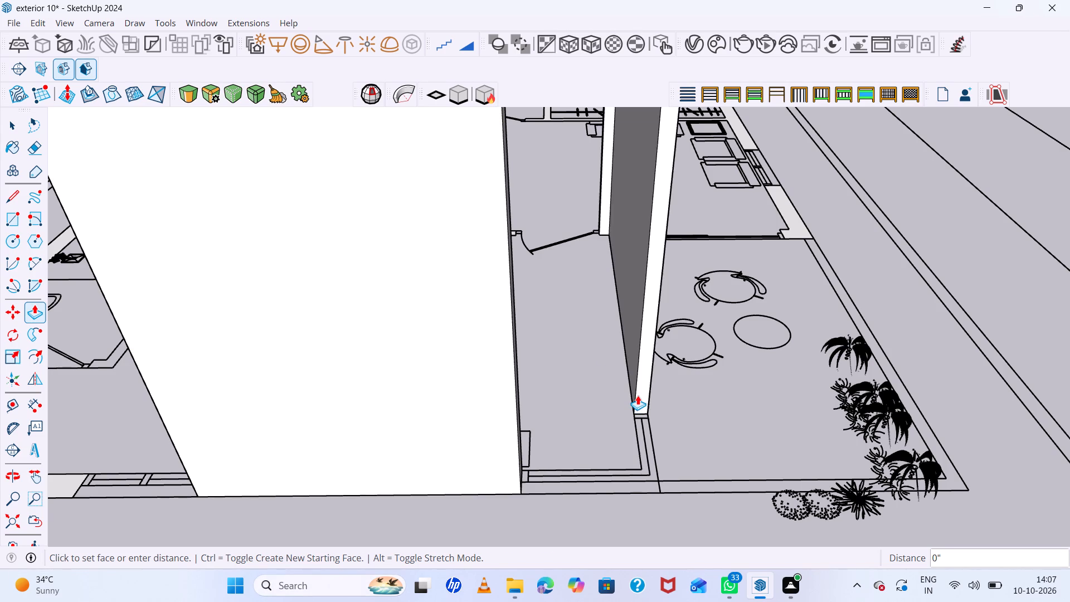
Erase the dividing edge where the front wall meets the side wall at the front bedroom's outer corner.
scroll(684, 474, down, 6)
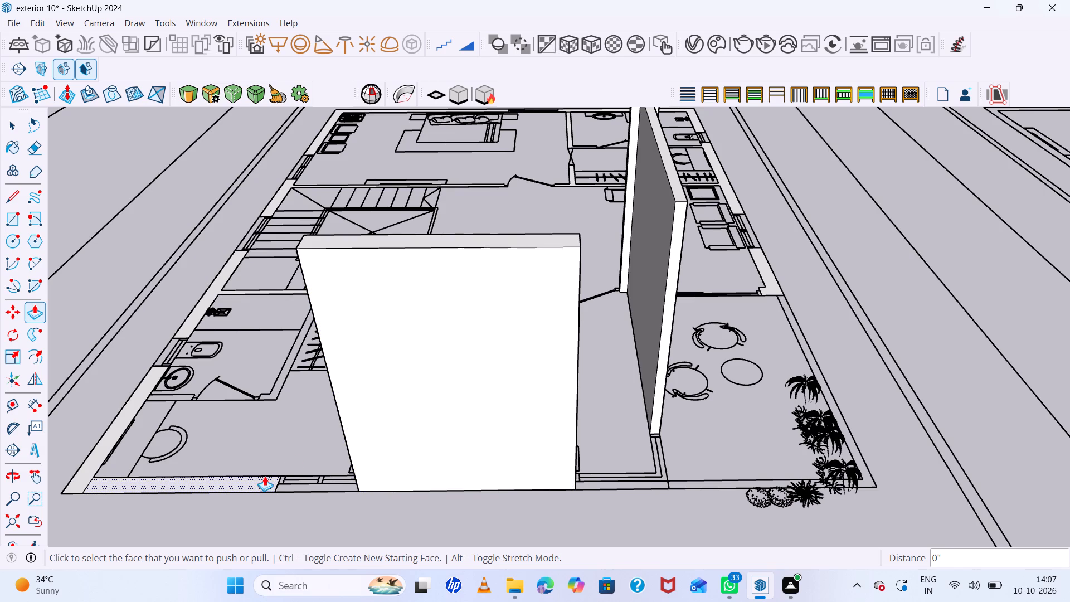
key(e)
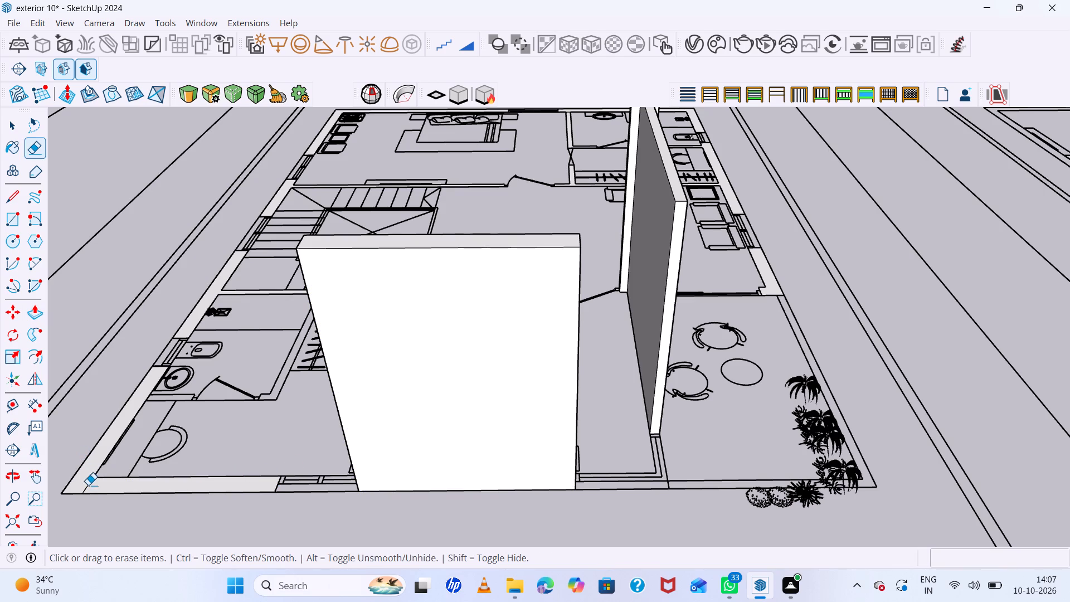
click(87, 484)
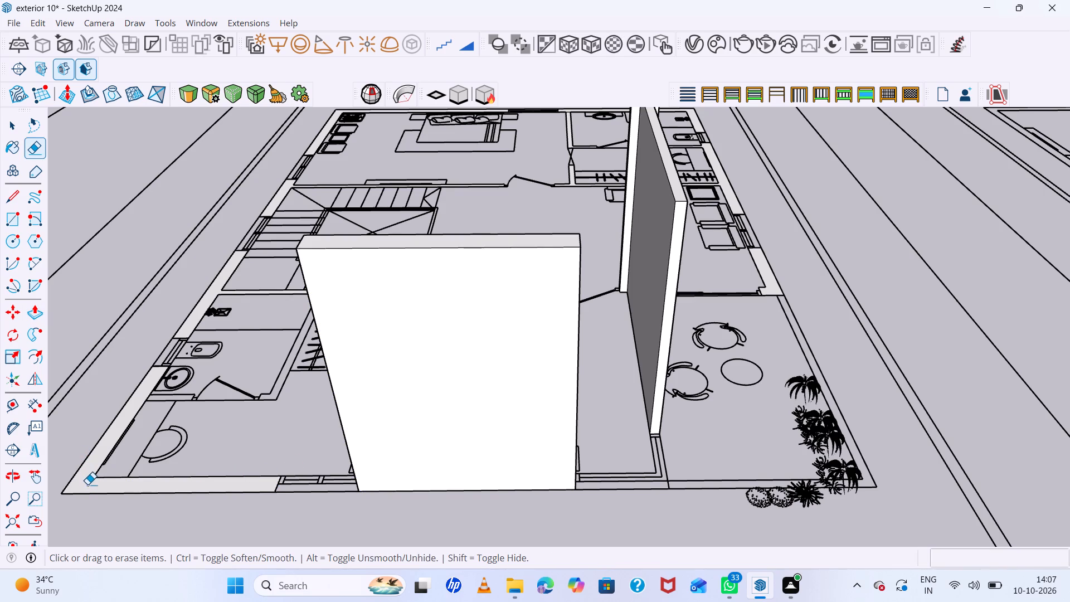
Raise the merged L-shaped wall at the front bedroom's outer corner by the same 10'.
key(p)
double_click(90, 482)
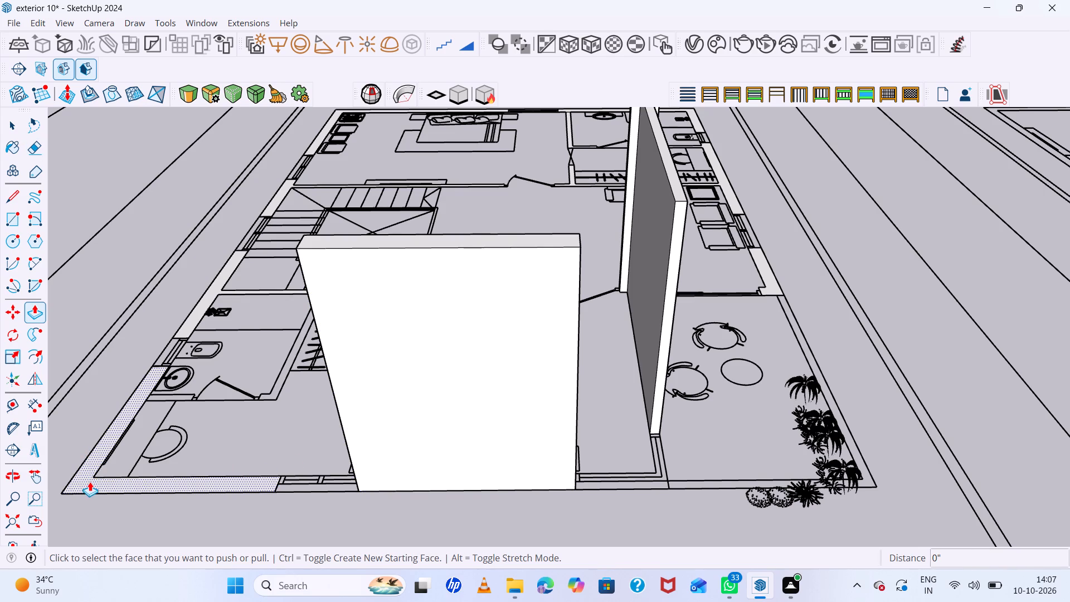
Push/Pull the side wall between the bathroom and staircase windows, with its attached front bedroom partition, up 10'.
scroll(310, 458, down, 13)
middle_drag(470, 478, 692, 428)
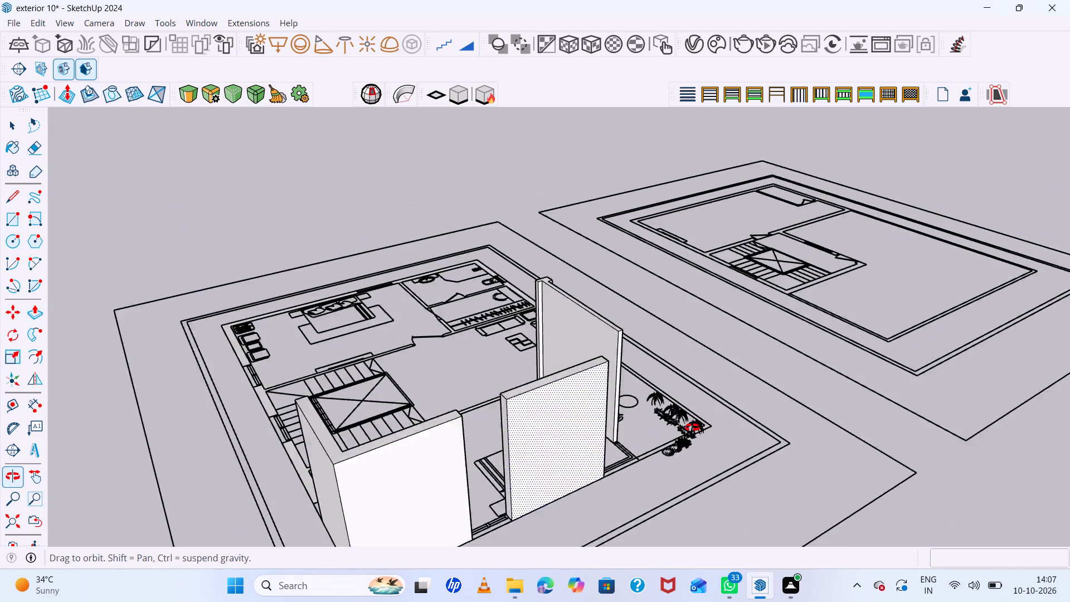
middle_drag(692, 428, 700, 424)
scroll(690, 401, down, 7)
scroll(573, 421, up, 12)
scroll(490, 471, up, 6)
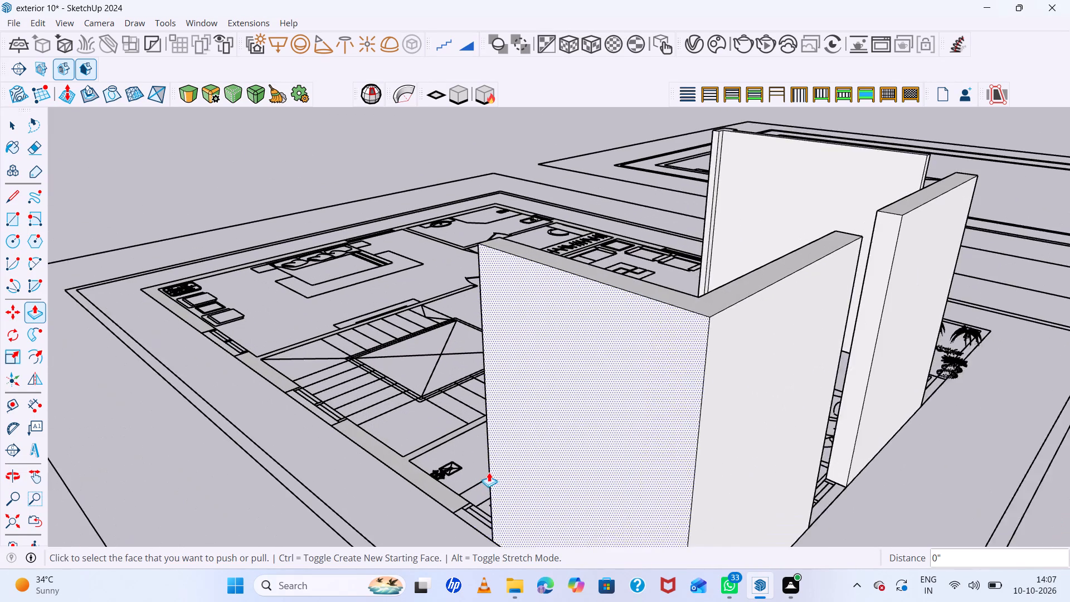
click(454, 500)
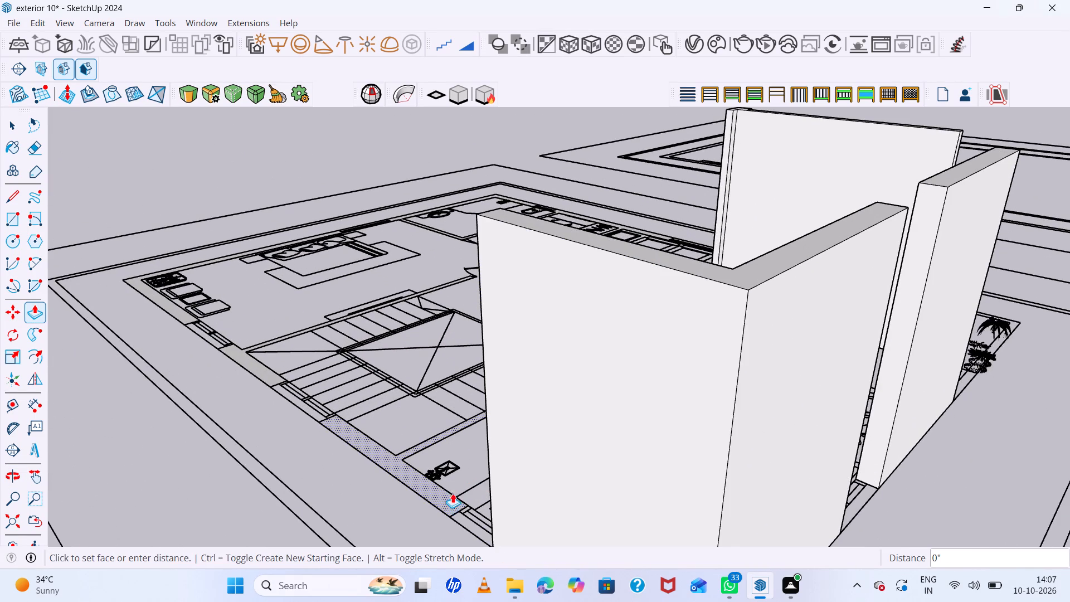
text(10')
key(Return)
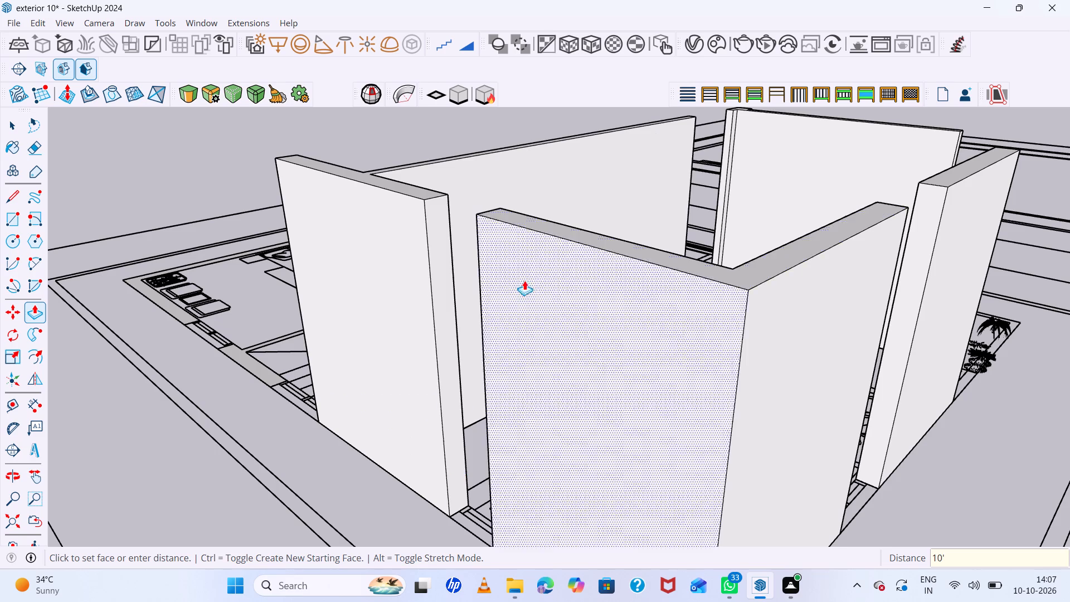
Raise the side wall between the staircase and rear bedroom windows, with its attached partition, by the same 10'.
scroll(237, 415, down, 6)
scroll(227, 378, up, 8)
middle_drag(247, 395, 269, 454)
scroll(251, 362, up, 5)
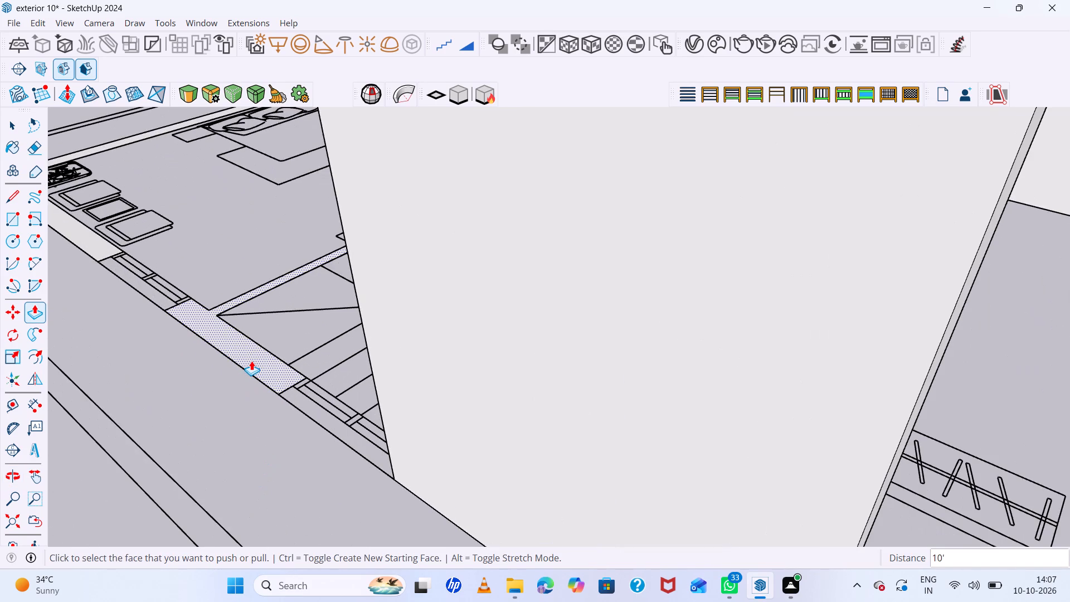
double_click(251, 361)
Raise the L-shaped wall at the rear bedroom's outer corner by the same 10'.
scroll(320, 397, down, 14)
scroll(187, 323, up, 6)
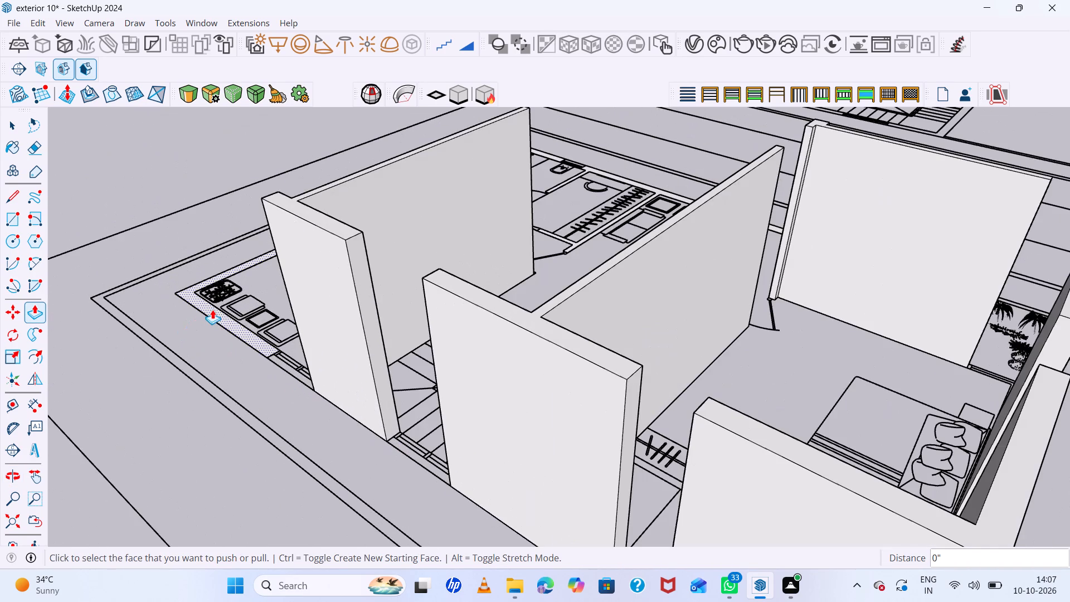
double_click(218, 314)
scroll(173, 336, down, 14)
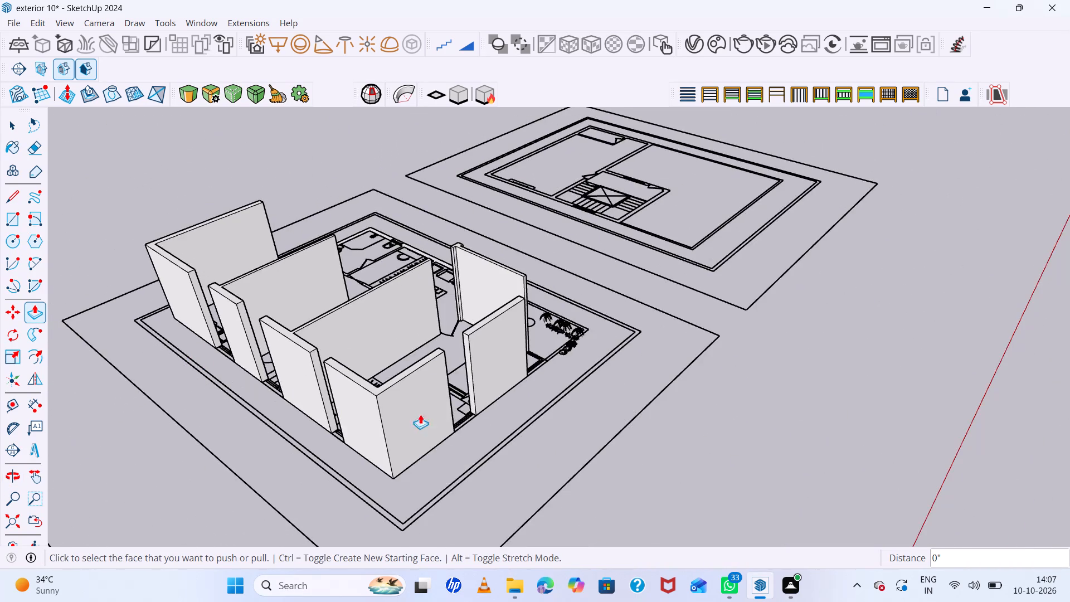
Raise the short outer wall between the balcony opening and the living room window by the same 10'.
middle_drag(459, 419, 31, 356)
scroll(388, 403, up, 1)
scroll(565, 329, up, 13)
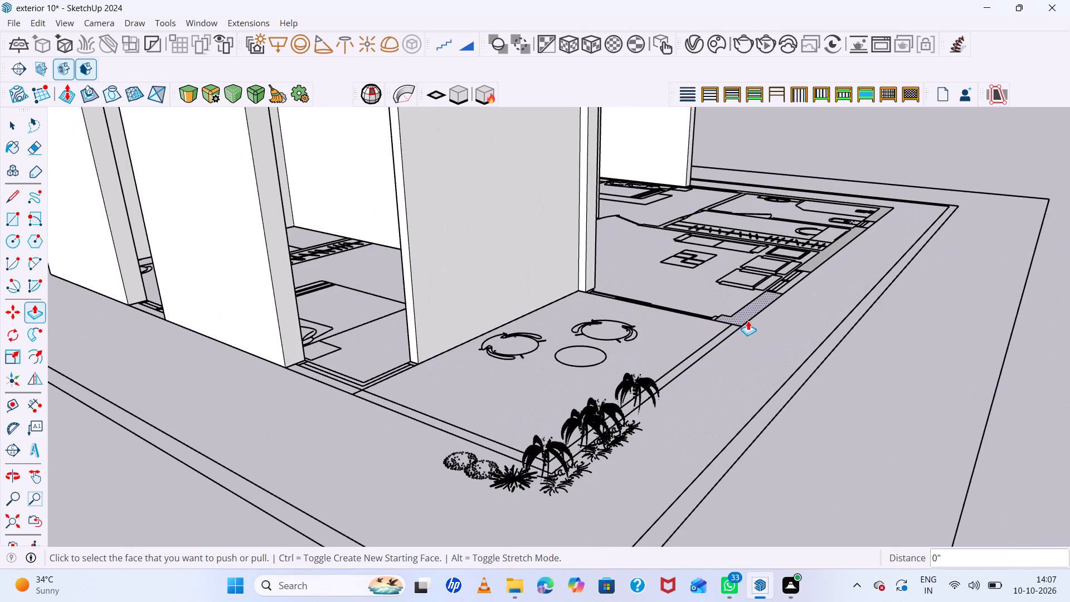
double_click(748, 320)
Raise the side wall between the living room and bathroom windows, with its attached dressing-area partitions, by the same 10'.
scroll(558, 376, down, 6)
scroll(606, 374, down, 6)
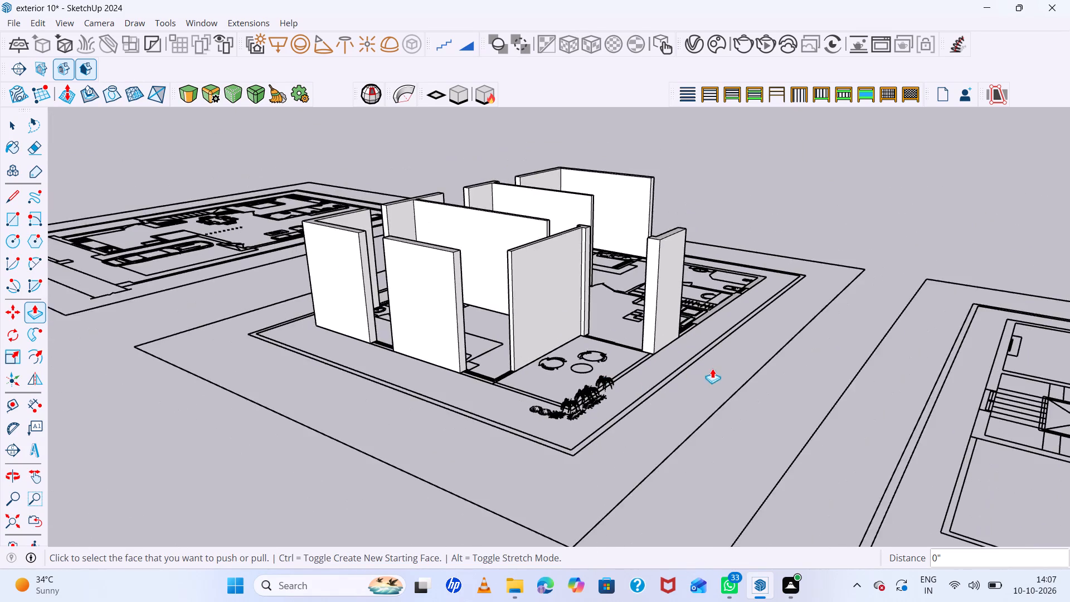
scroll(712, 368, up, 1)
middle_drag(678, 371, 349, 379)
middle_click(349, 379)
scroll(638, 345, up, 12)
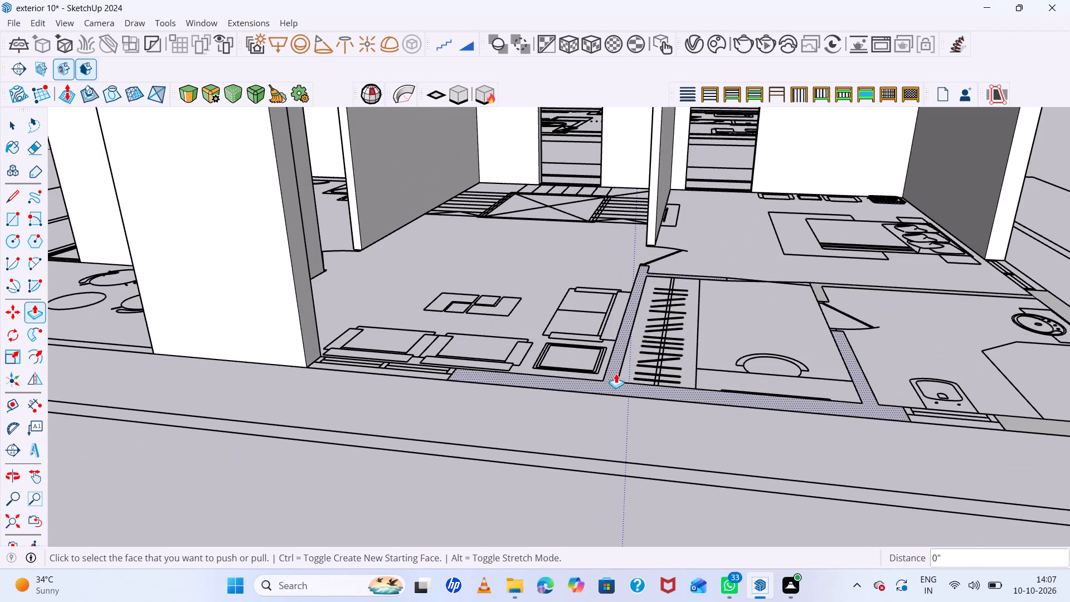
double_click(616, 373)
Raise the L-shaped outer wall at the rear bathroom's corner by the same 10'.
scroll(477, 358, down, 7)
scroll(776, 382, down, 5)
middle_drag(836, 391, 685, 391)
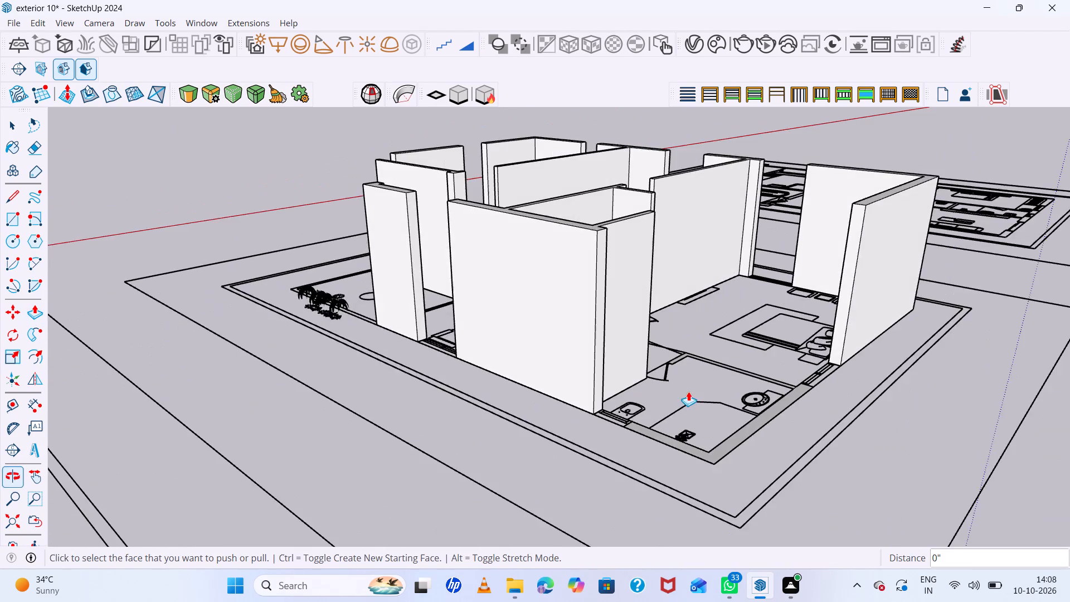
scroll(751, 443, up, 7)
triple_click(700, 451)
Examine the raised walls around the rear bathroom and bedroom for wall faces that are still flat.
scroll(552, 421, down, 7)
middle_drag(771, 428, 636, 439)
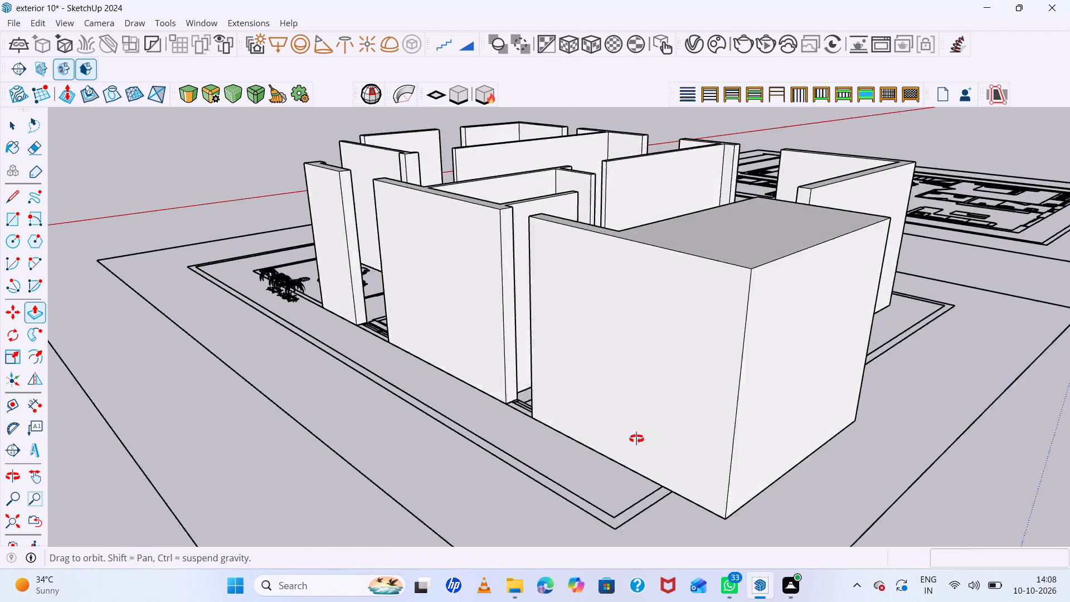
middle_drag(636, 439, 621, 438)
scroll(622, 438, up, 1)
key(space)
scroll(631, 423, up, 7)
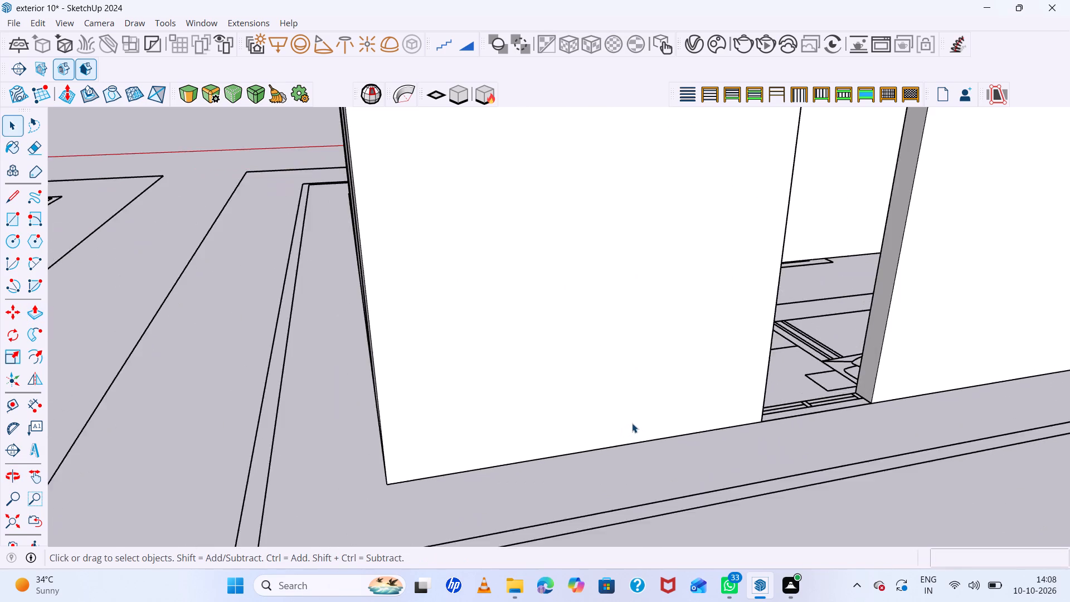
scroll(632, 423, up, 5)
scroll(538, 391, down, 20)
scroll(538, 391, down, 1)
middle_drag(558, 412, 557, 572)
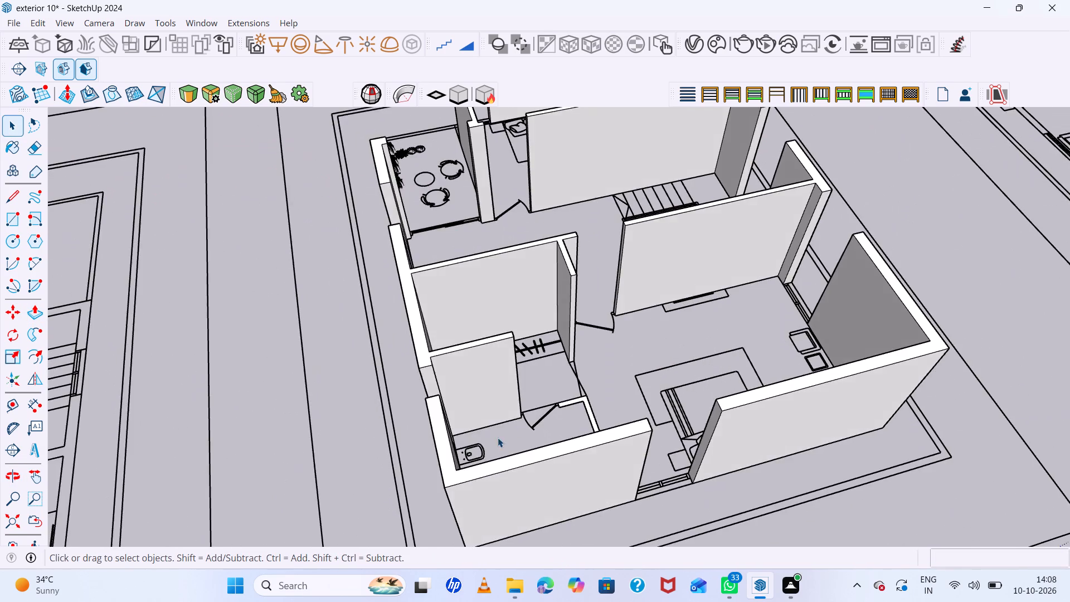
scroll(488, 419, down, 7)
scroll(542, 432, up, 6)
middle_drag(548, 436, 544, 550)
scroll(588, 465, up, 10)
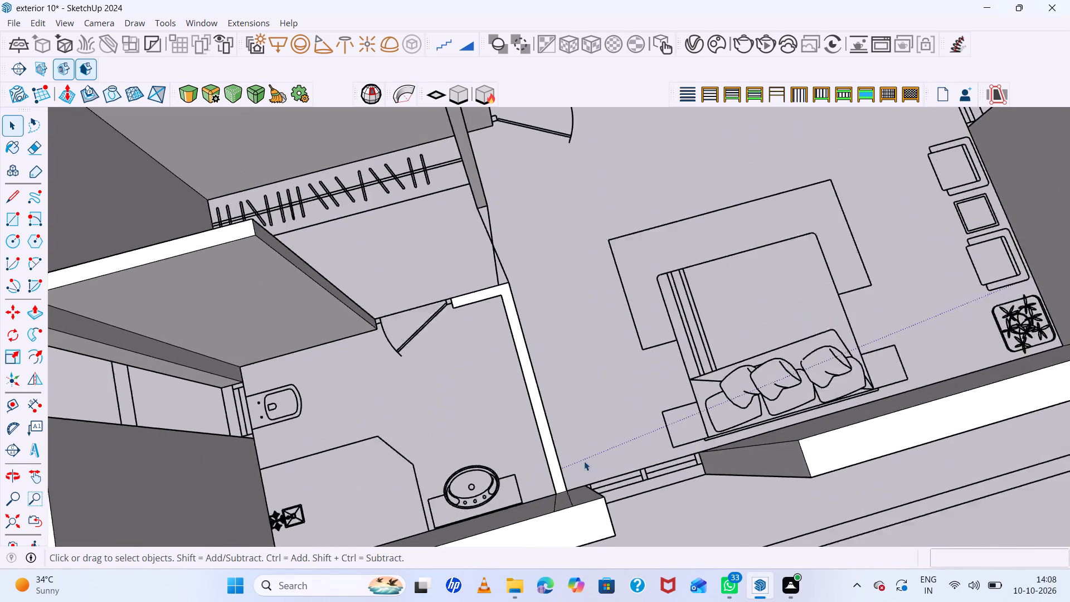
scroll(584, 461, up, 3)
scroll(582, 446, down, 7)
middle_drag(583, 459, 584, 479)
scroll(538, 412, down, 8)
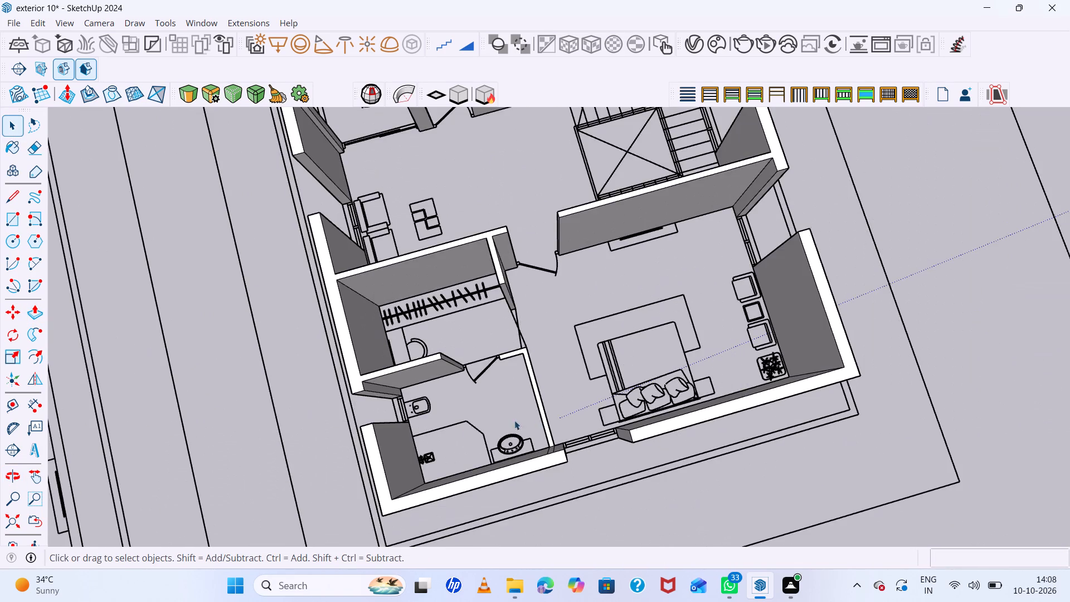
Measure the outer wall's thickness at the rear bathroom window with the Dimension tool, without placing the dimension.
scroll(421, 435, up, 5)
middle_drag(424, 417, 435, 387)
scroll(429, 406, up, 1)
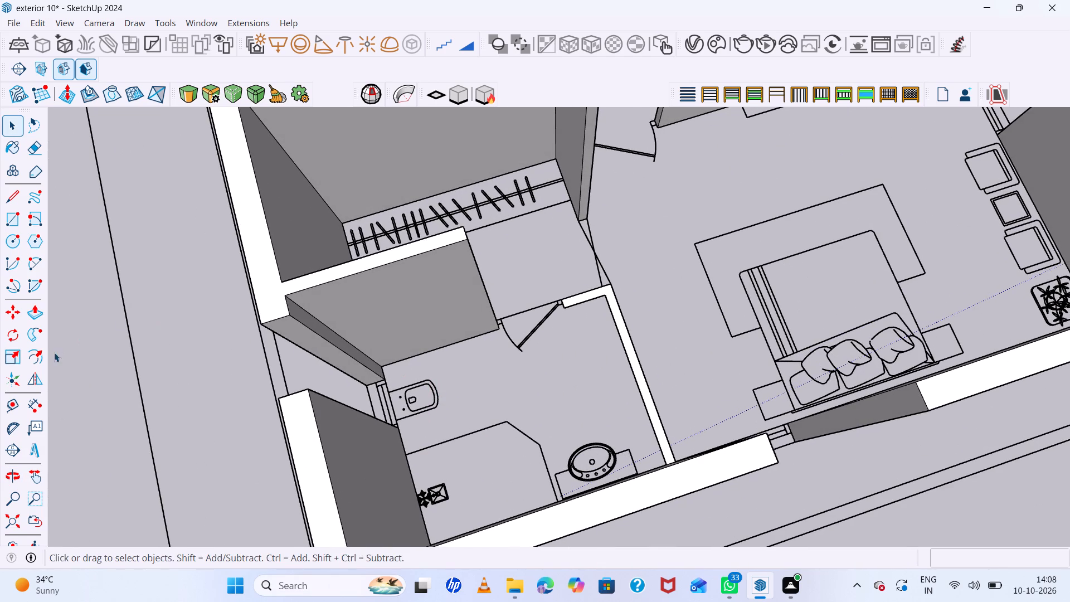
click(31, 402)
scroll(236, 375, up, 6)
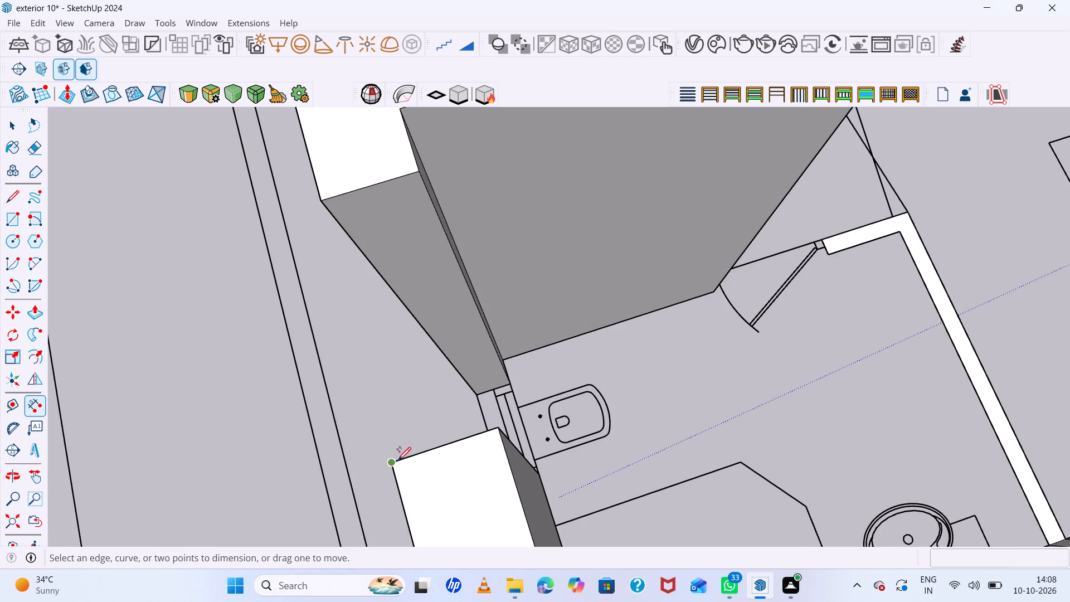
click(398, 461)
click(499, 430)
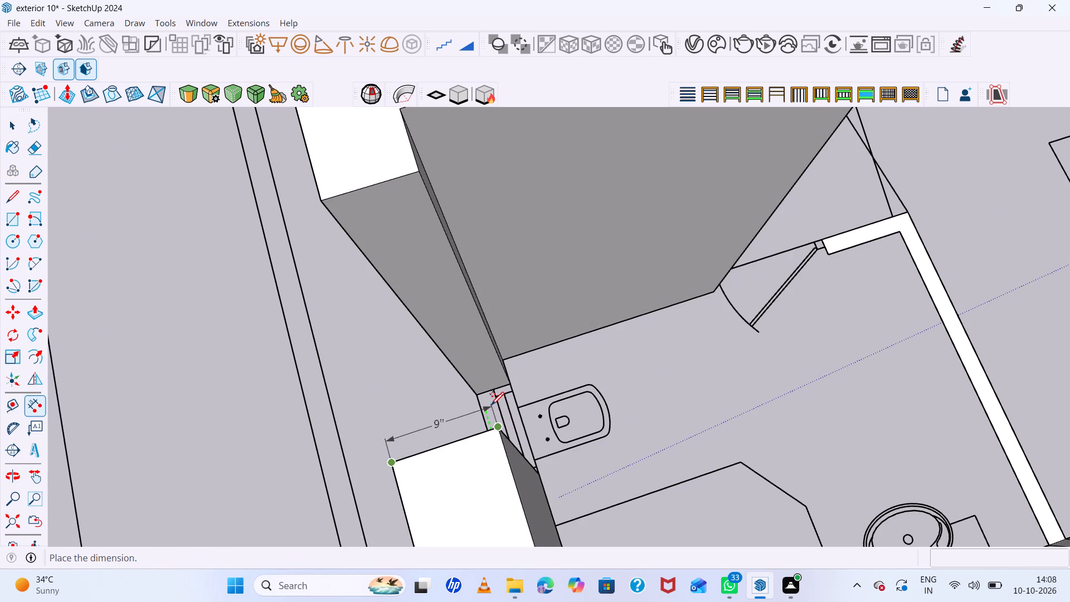
key(space)
Push/Pull the thin L-shaped partition between the rear bathroom and bedroom up 10'.
scroll(349, 401, down, 8)
scroll(639, 339, up, 4)
scroll(603, 309, down, 8)
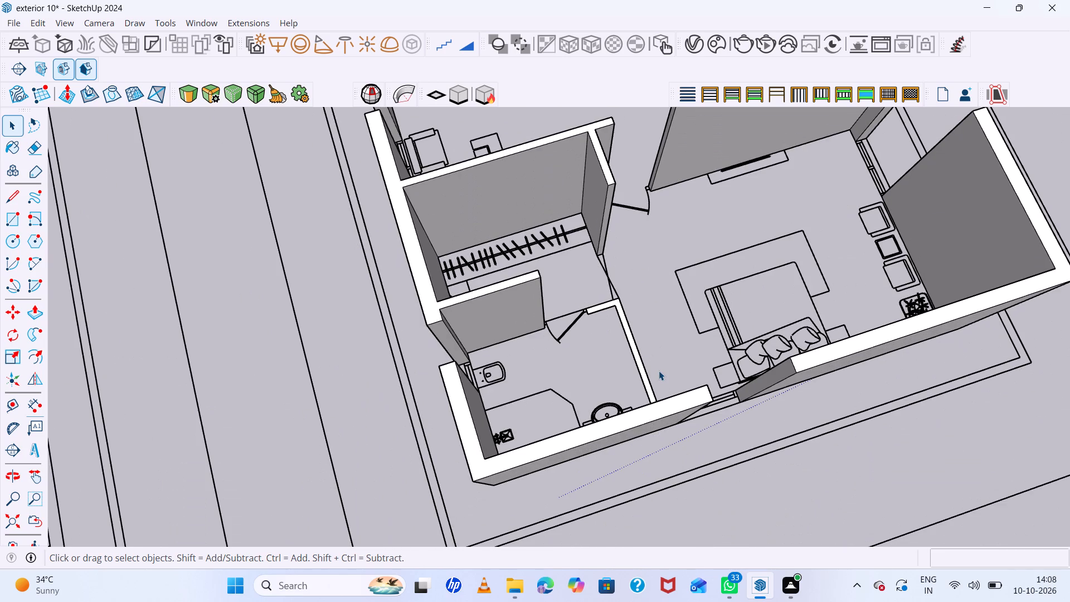
key(p)
click(654, 386)
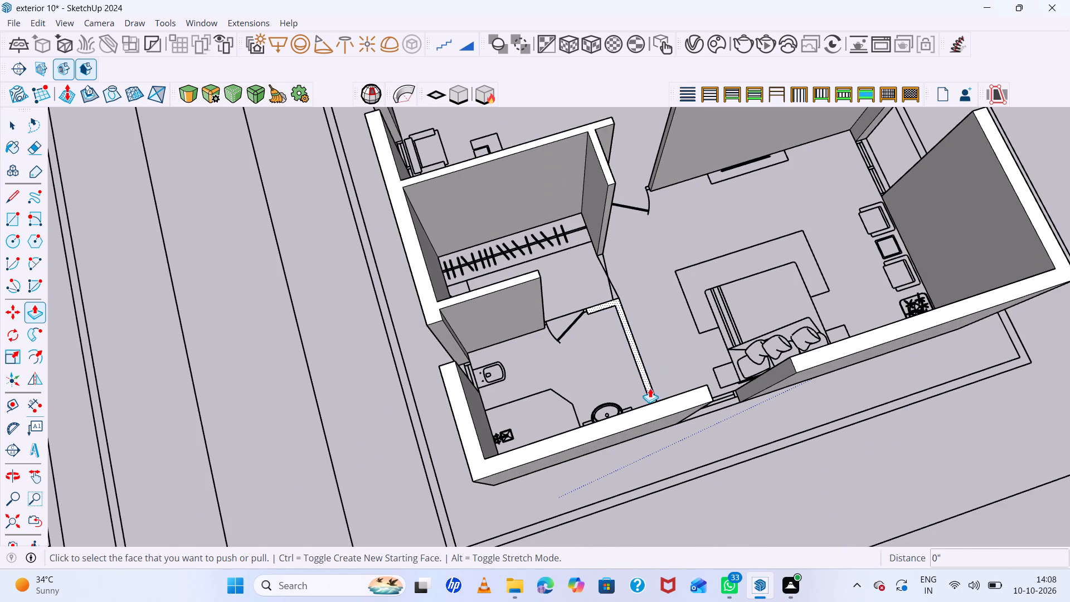
double_click(650, 388)
key(ctrl+z)
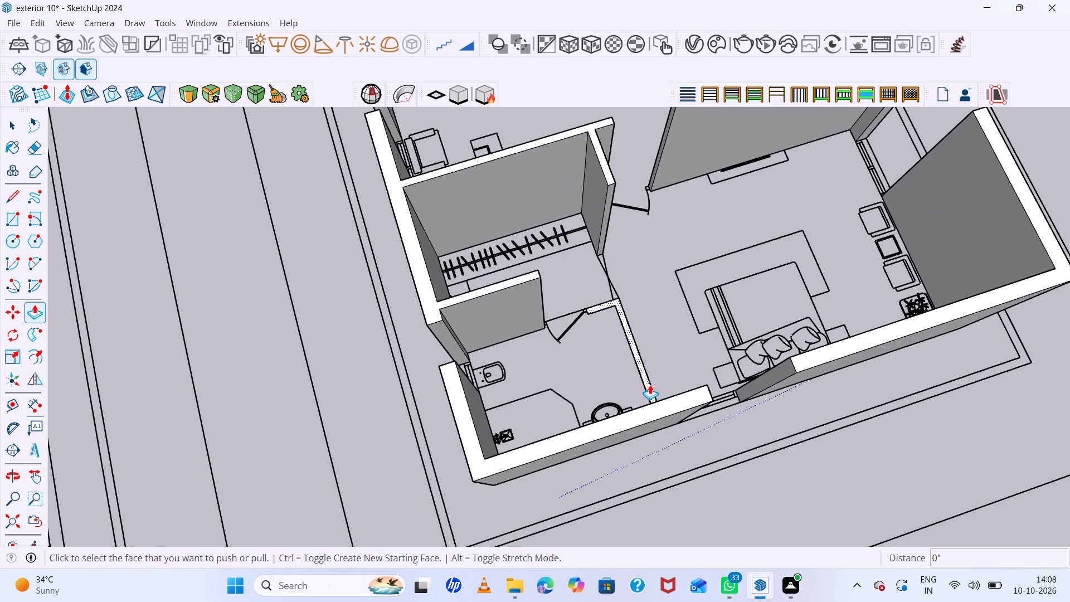
click(650, 385)
text(10')
key(Return)
Inspect the rear bathroom, dressing-area and bedroom partitions from several angles.
scroll(721, 276, down, 3)
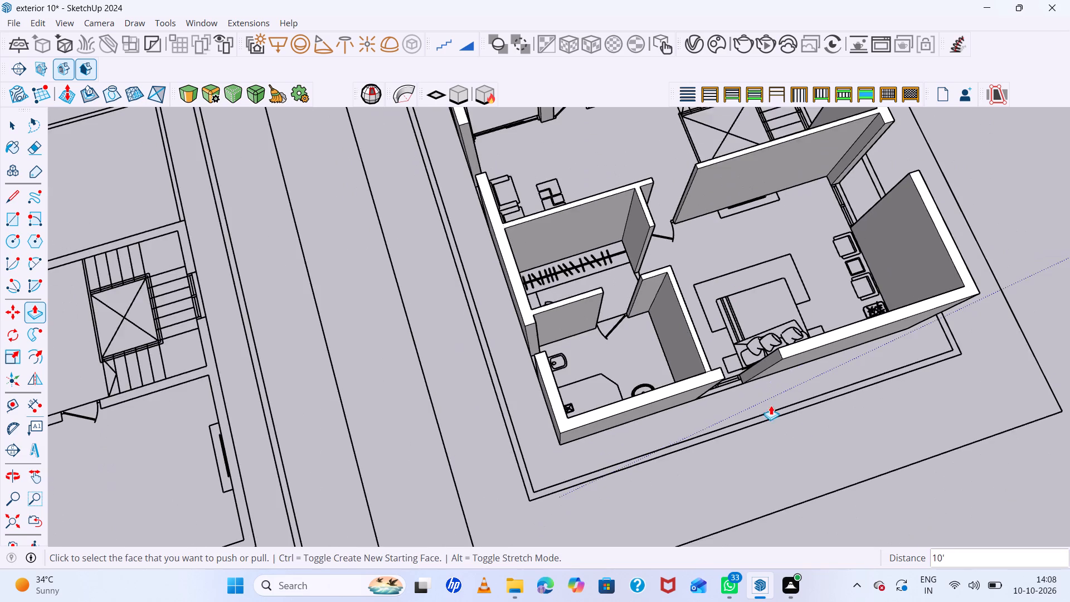
middle_drag(615, 332, 273, 186)
scroll(705, 421, up, 9)
middle_drag(450, 337, 197, 353)
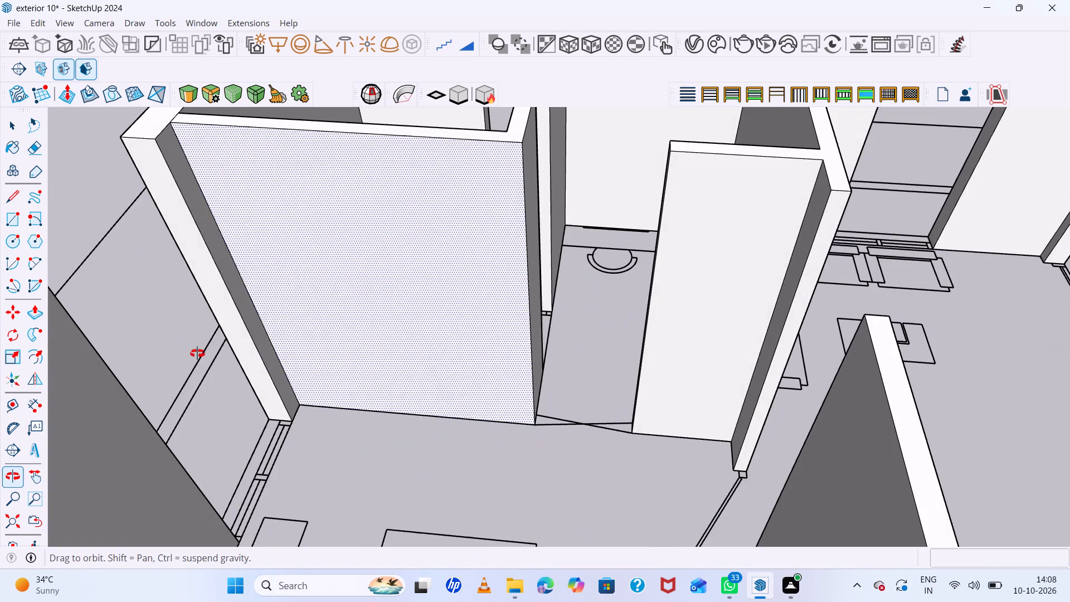
middle_drag(197, 353, 405, 427)
middle_click(406, 431)
scroll(411, 406, down, 3)
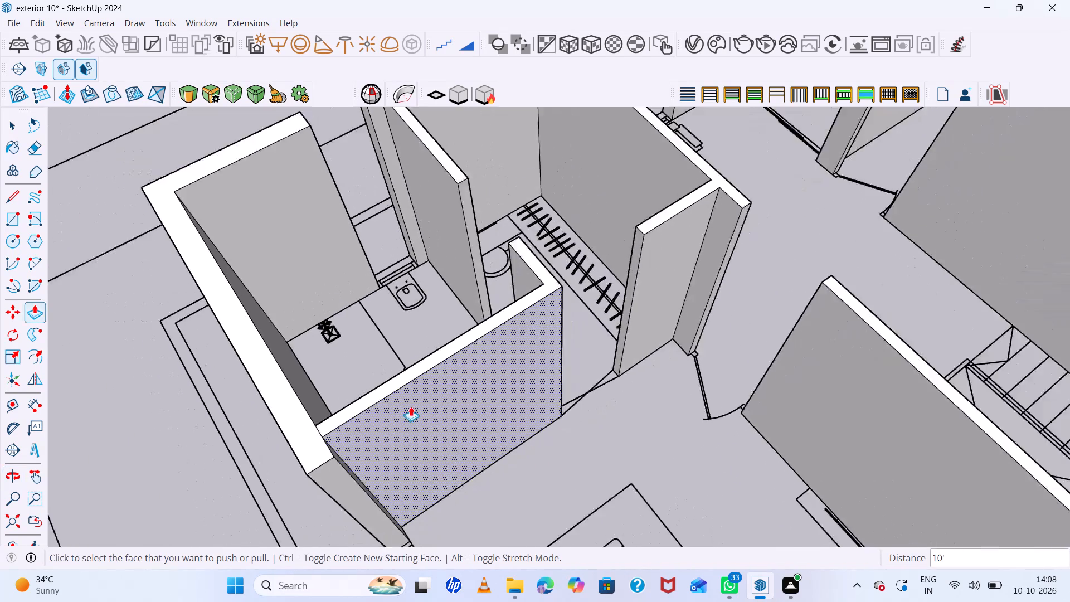
scroll(411, 406, down, 11)
middle_drag(503, 396, 604, 387)
middle_click(604, 387)
scroll(521, 349, up, 3)
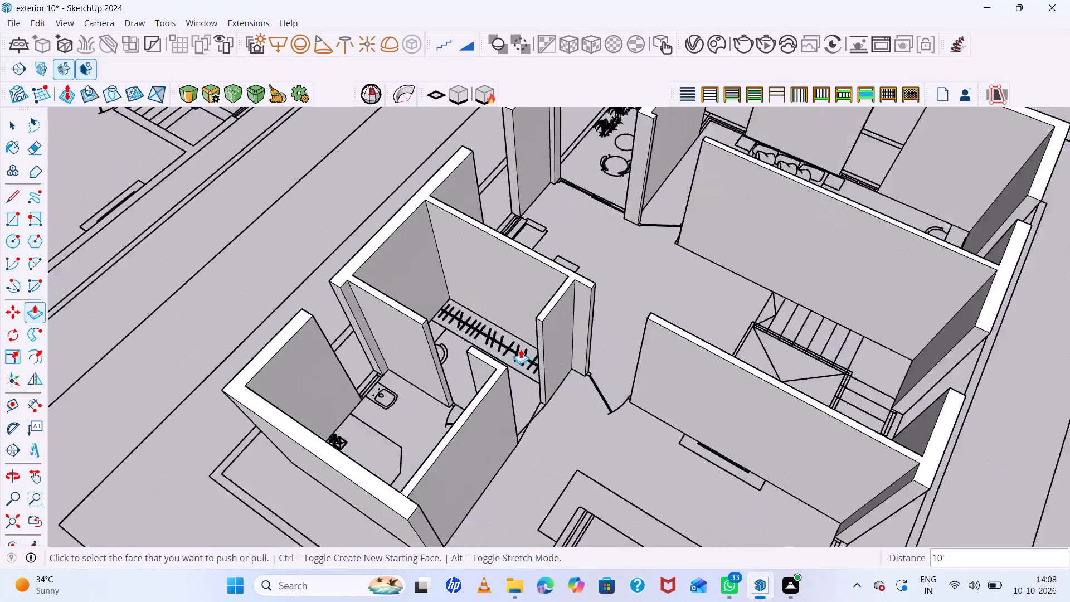
scroll(521, 349, up, 8)
middle_drag(549, 366, 439, 362)
scroll(430, 377, down, 11)
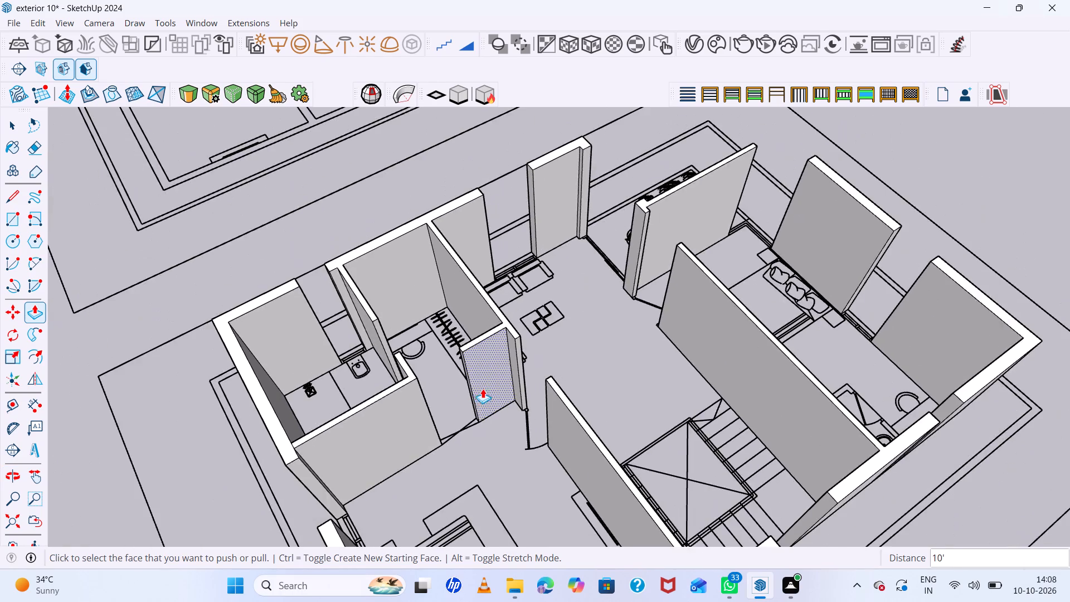
middle_drag(478, 388, 368, 371)
middle_click(362, 371)
Erase the seam line on top of the walls where the thin bathroom partition meets the outer wall.
scroll(286, 358, up, 20)
middle_drag(262, 351, 264, 342)
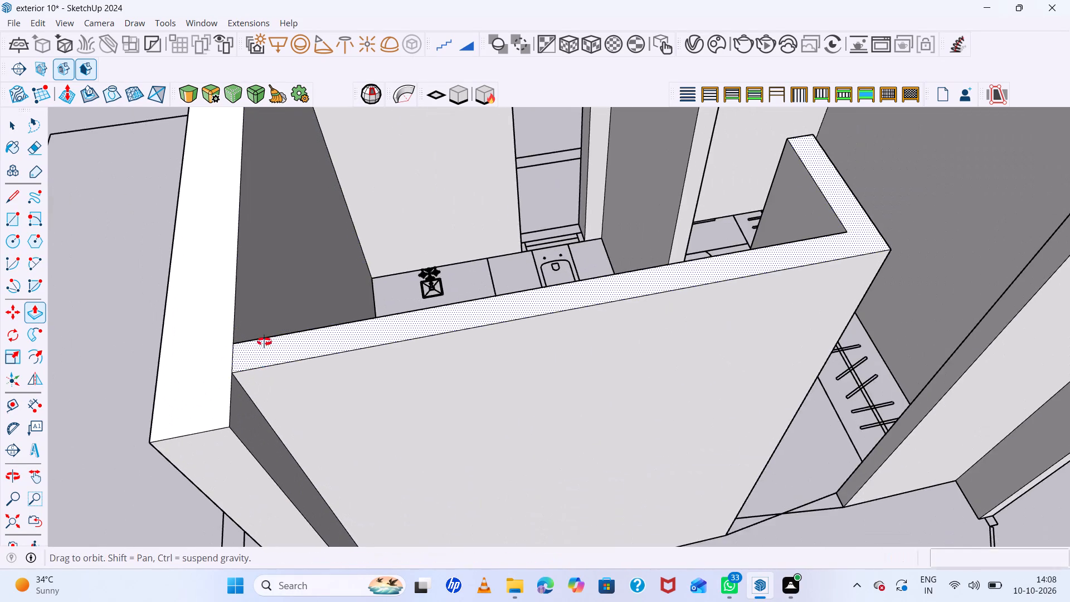
middle_drag(264, 342, 273, 322)
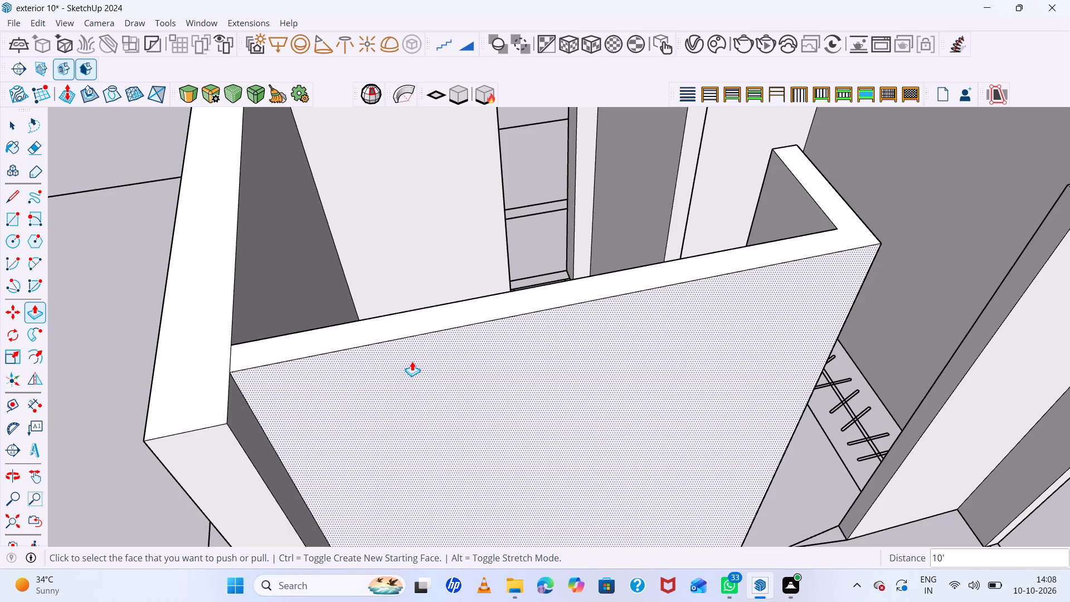
scroll(379, 333, down, 5)
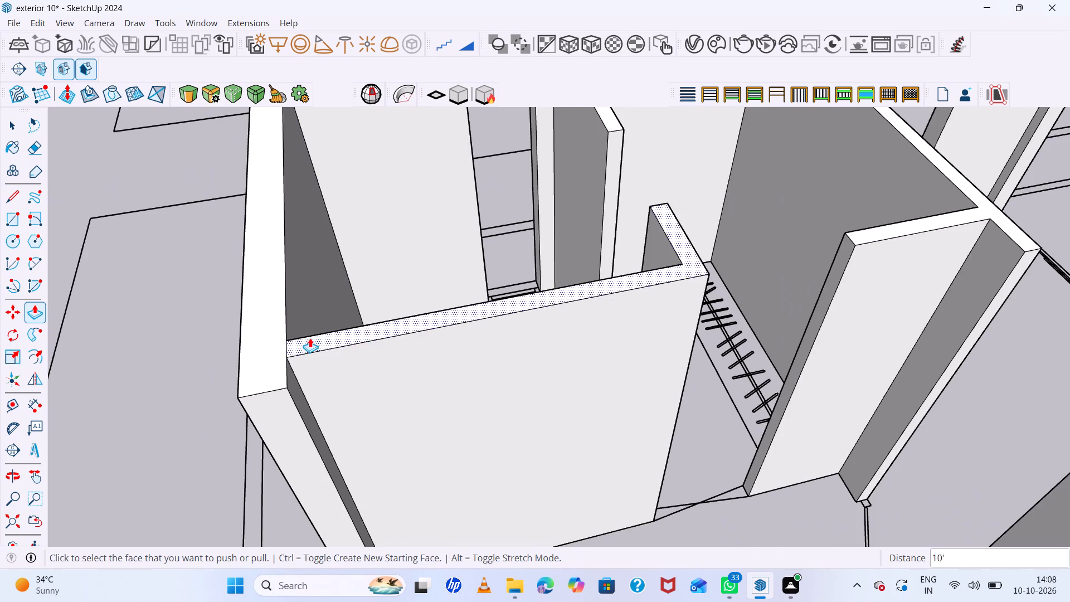
key(e)
click(286, 347)
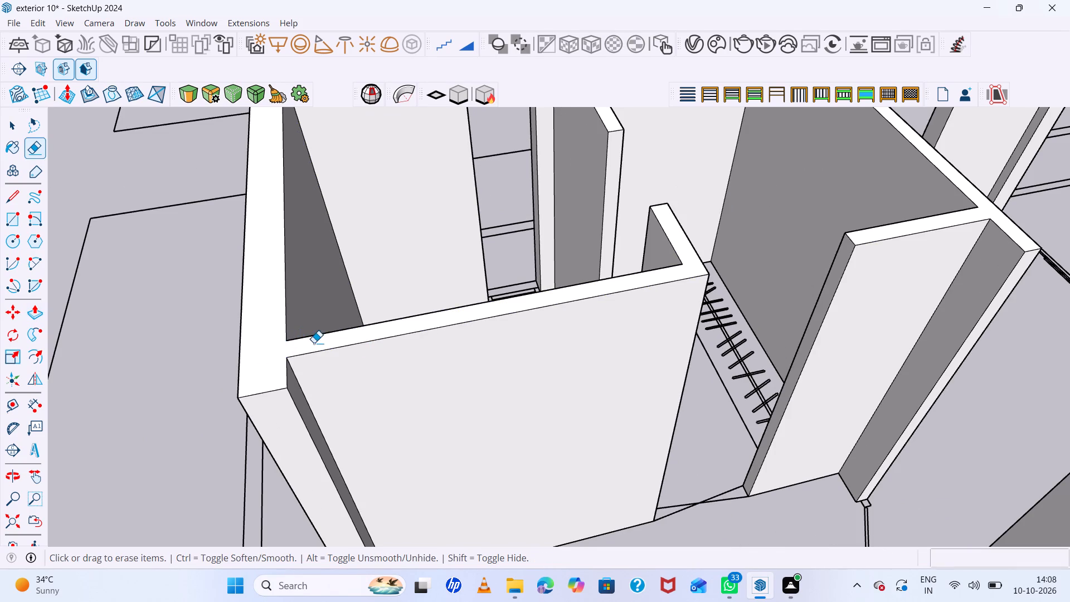
Inspect the middle plan's extruded walls from all sides, including the balcony corner, to check for missed segments.
scroll(314, 342, down, 14)
scroll(653, 331, up, 7)
scroll(650, 288, down, 8)
scroll(442, 307, down, 2)
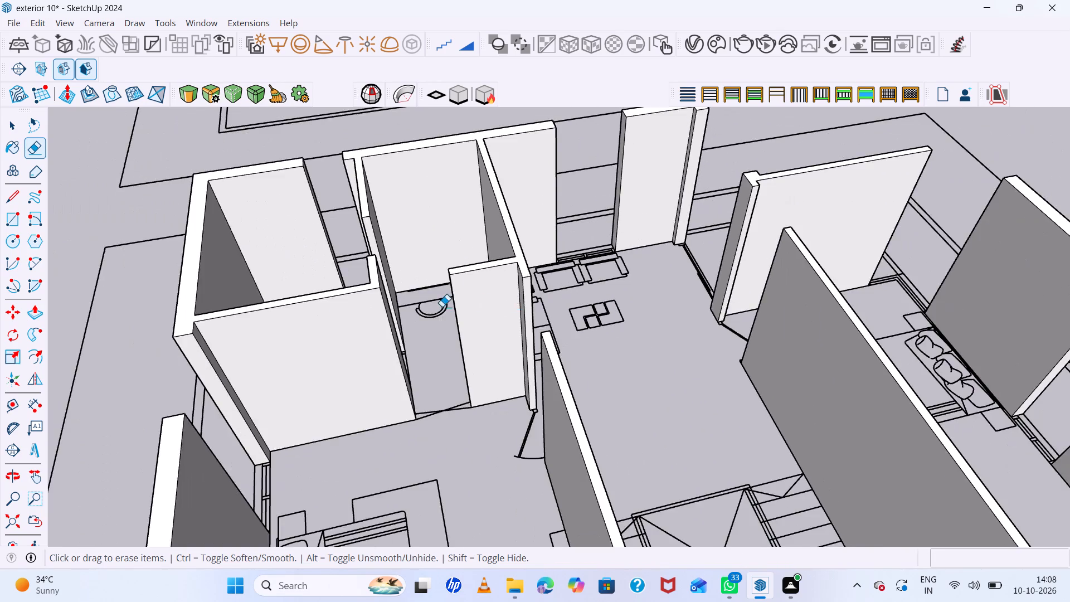
scroll(442, 307, down, 3)
middle_drag(713, 312, 734, 465)
scroll(544, 226, down, 1)
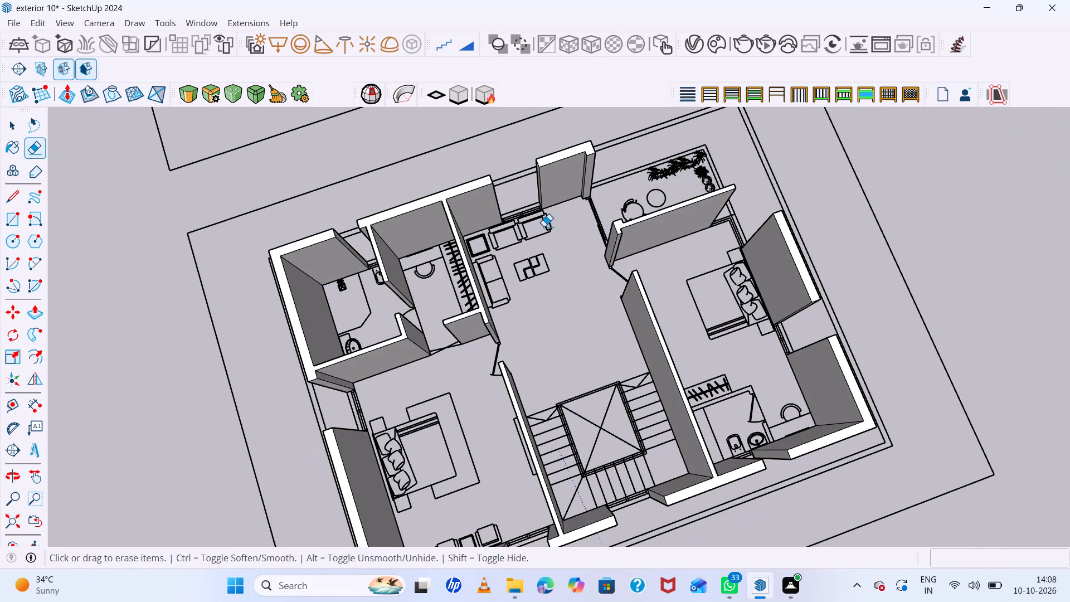
scroll(544, 226, down, 5)
scroll(557, 366, up, 11)
middle_drag(544, 387, 613, 236)
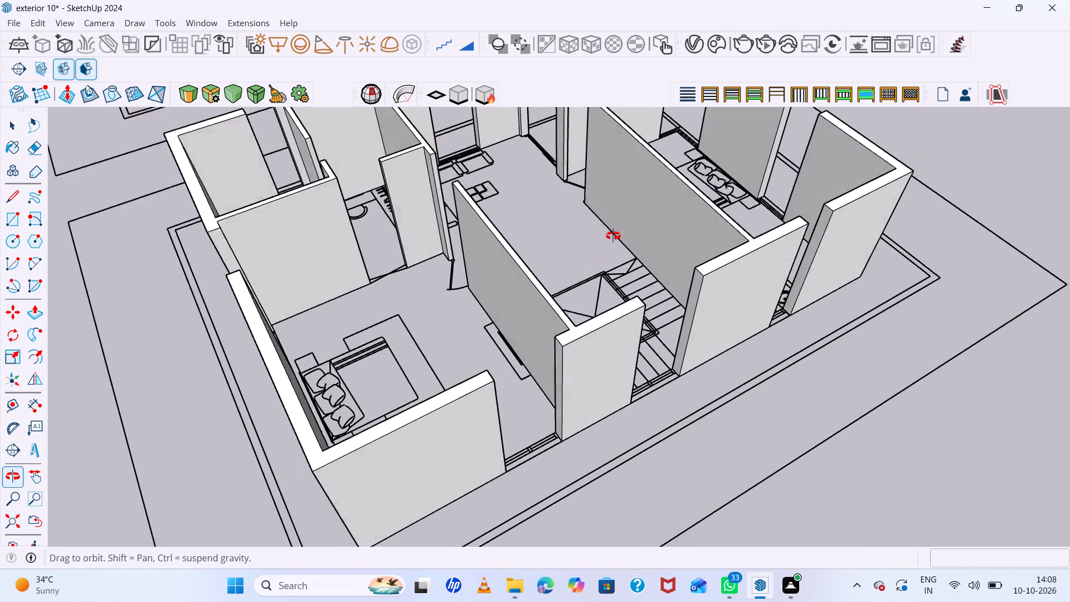
middle_drag(613, 236, 619, 206)
middle_drag(615, 202, 466, 174)
middle_drag(457, 174, 196, 185)
middle_click(194, 185)
middle_click(191, 186)
middle_click(191, 186)
scroll(449, 309, down, 14)
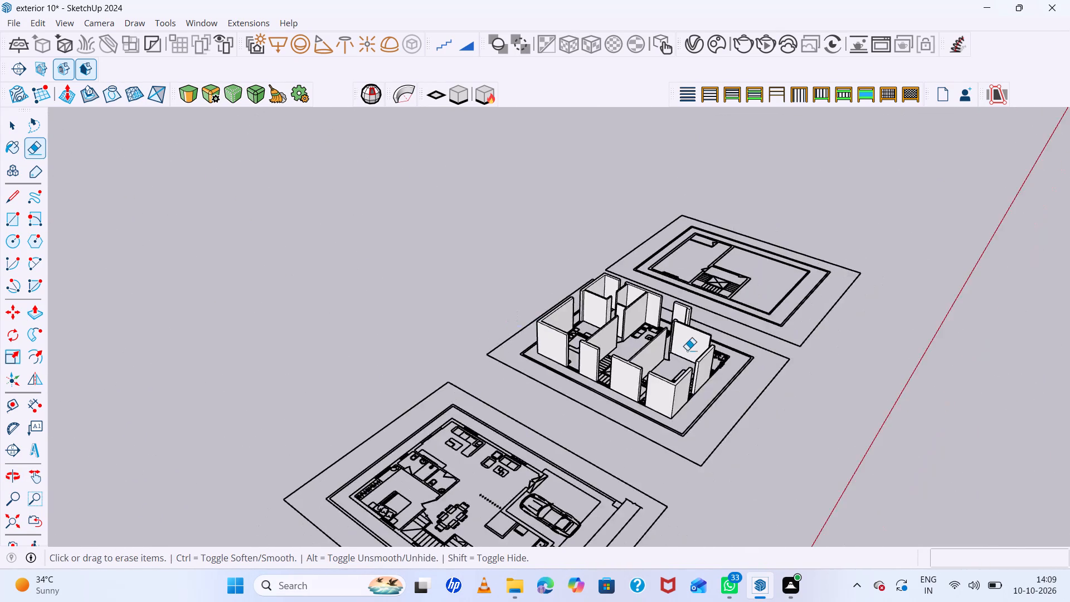
scroll(687, 350, up, 11)
middle_drag(750, 419, 476, 422)
middle_click(476, 422)
scroll(722, 446, up, 6)
scroll(585, 510, up, 6)
scroll(501, 440, down, 13)
scroll(630, 469, up, 6)
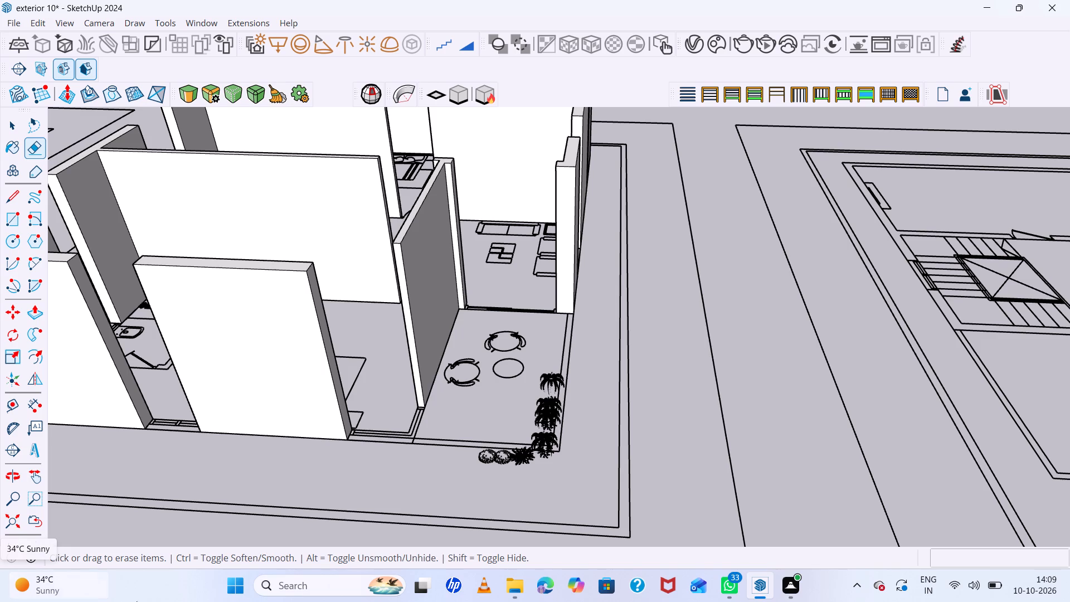
scroll(562, 440, down, 14)
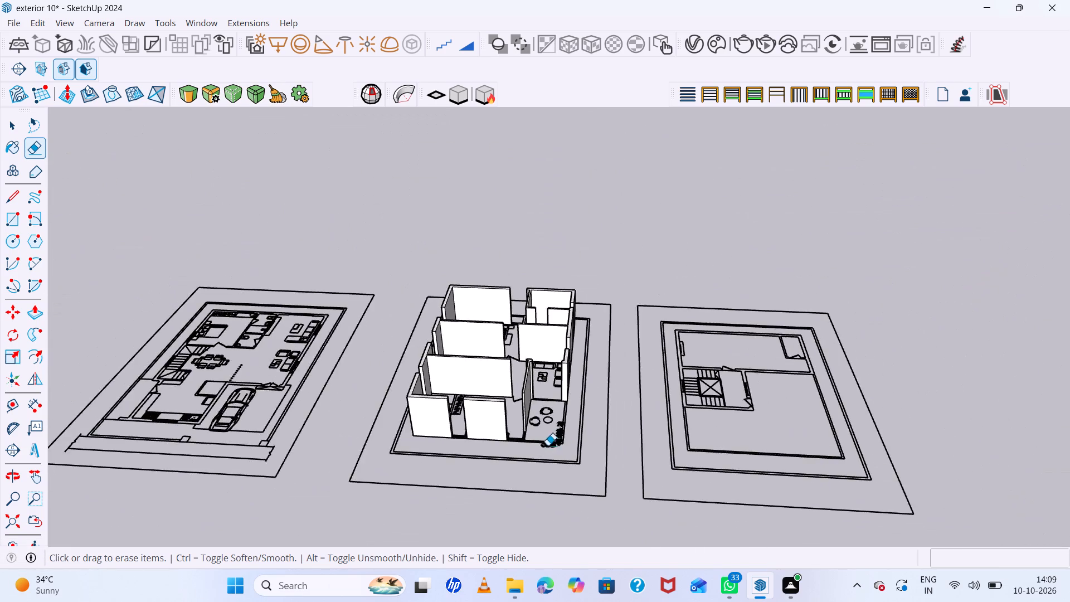
middle_drag(544, 446, 757, 416)
scroll(603, 484, up, 13)
scroll(537, 459, up, 1)
middle_drag(596, 436, 739, 399)
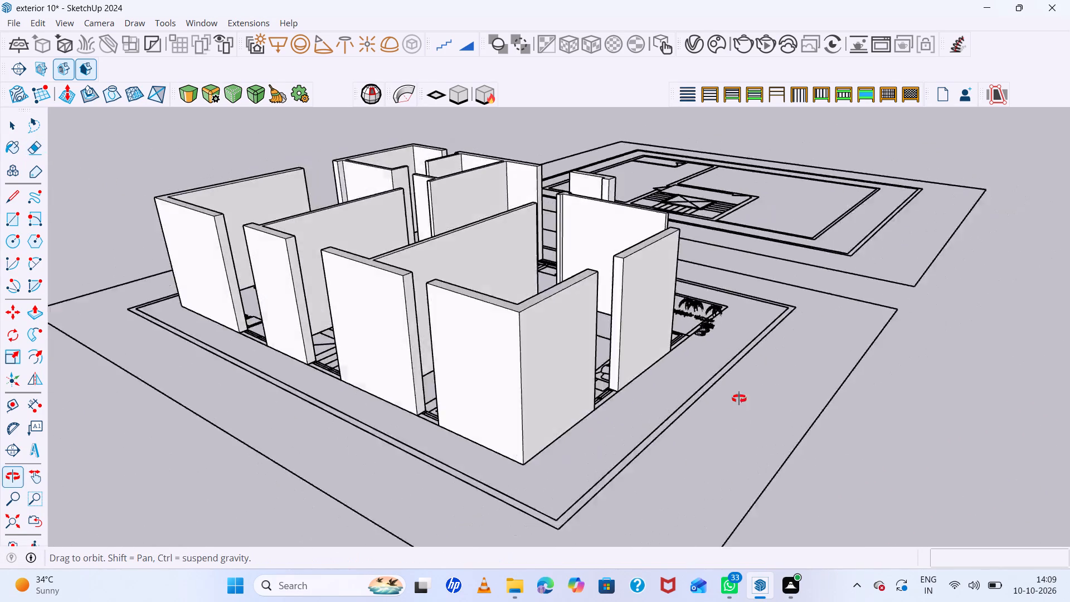
middle_drag(739, 399, 745, 204)
middle_drag(744, 203, 492, 334)
middle_drag(492, 339, 500, 454)
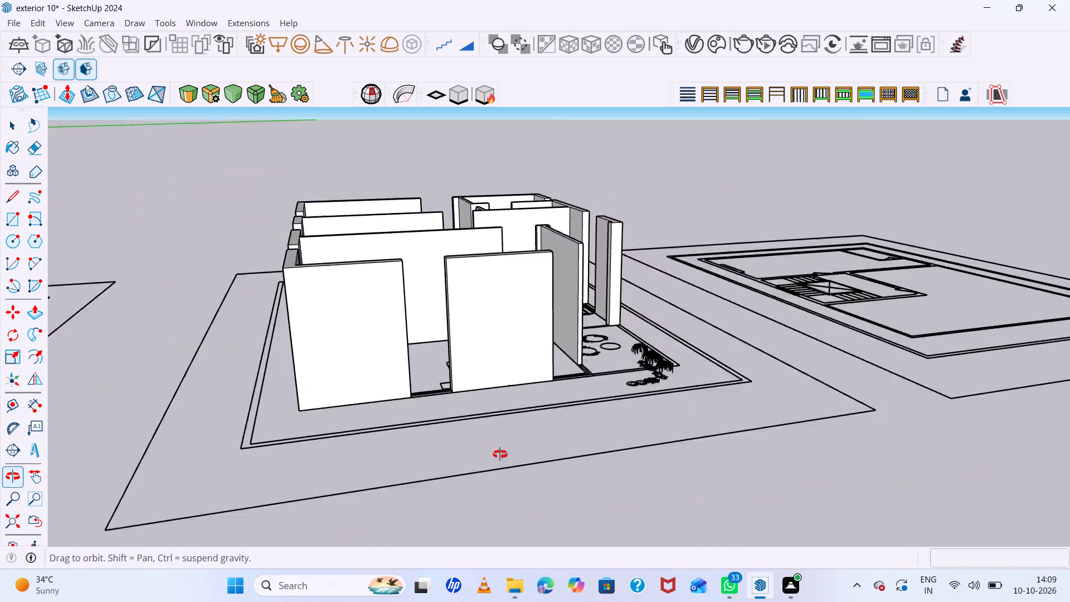
middle_drag(500, 454, 504, 488)
scroll(607, 363, down, 13)
middle_drag(615, 370, 770, 360)
scroll(631, 368, up, 12)
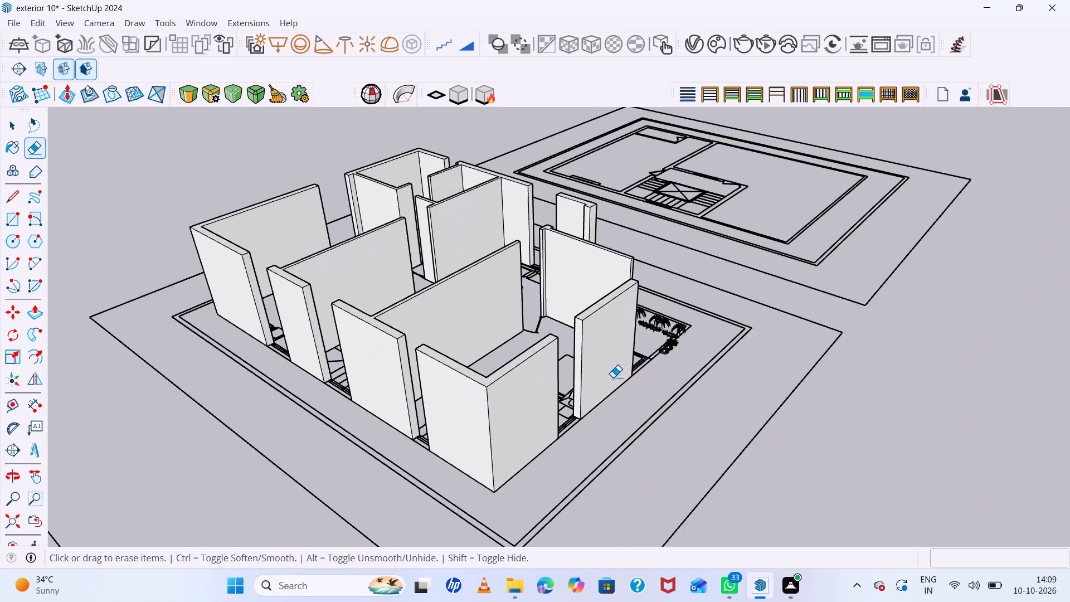
middle_drag(612, 379, 718, 374)
middle_drag(721, 374, 729, 373)
key(space)
middle_click(729, 373)
middle_click(729, 373)
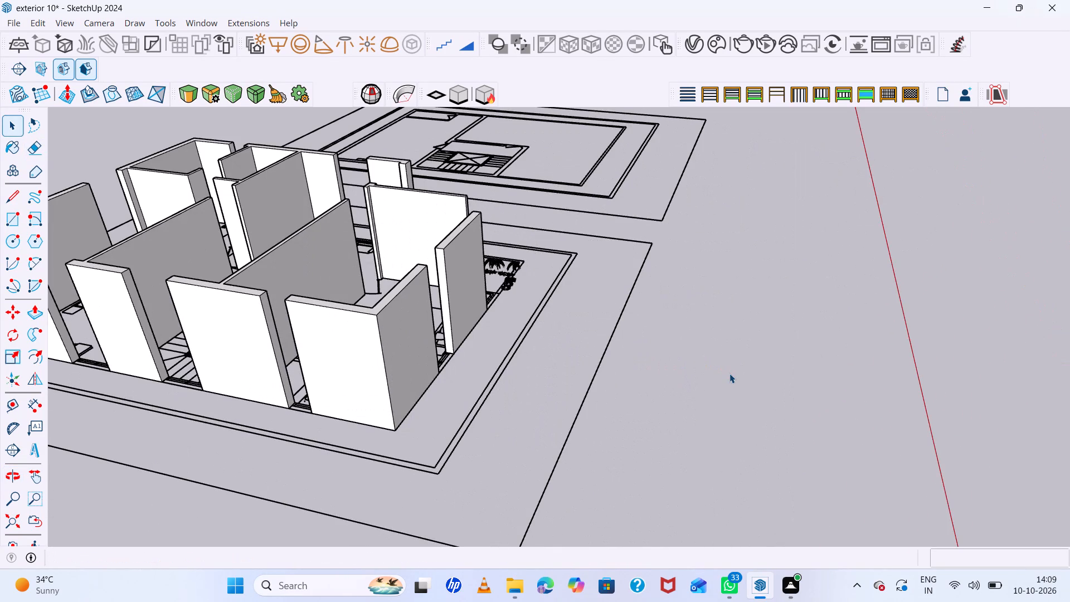
scroll(611, 388, up, 6)
scroll(612, 384, down, 6)
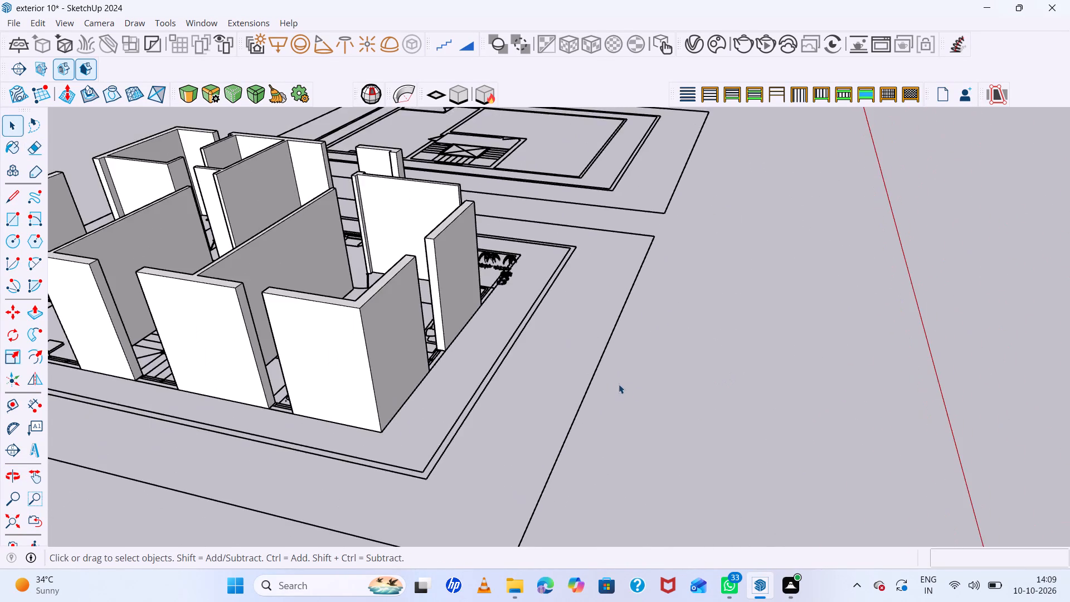
Inspect the middle plan's extruded walls and the openings between them from several sides.
scroll(750, 396, up, 6)
scroll(769, 391, down, 14)
scroll(450, 300, up, 7)
middle_drag(446, 294, 662, 255)
scroll(604, 435, up, 11)
scroll(569, 352, down, 15)
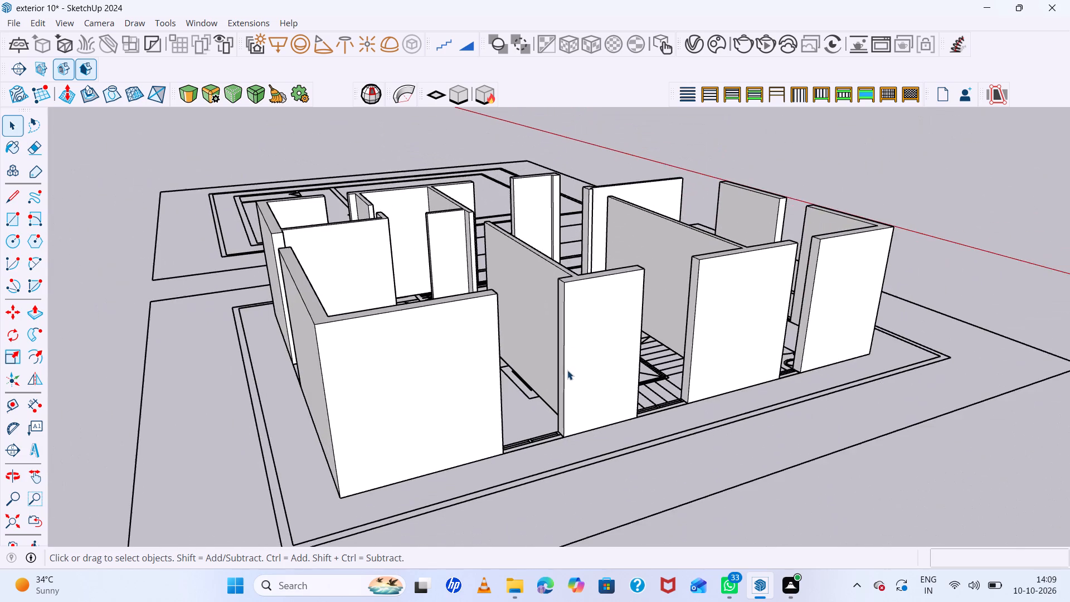
middle_drag(562, 423, 444, 451)
scroll(459, 400, down, 8)
scroll(711, 401, up, 1)
middle_drag(712, 401, 427, 394)
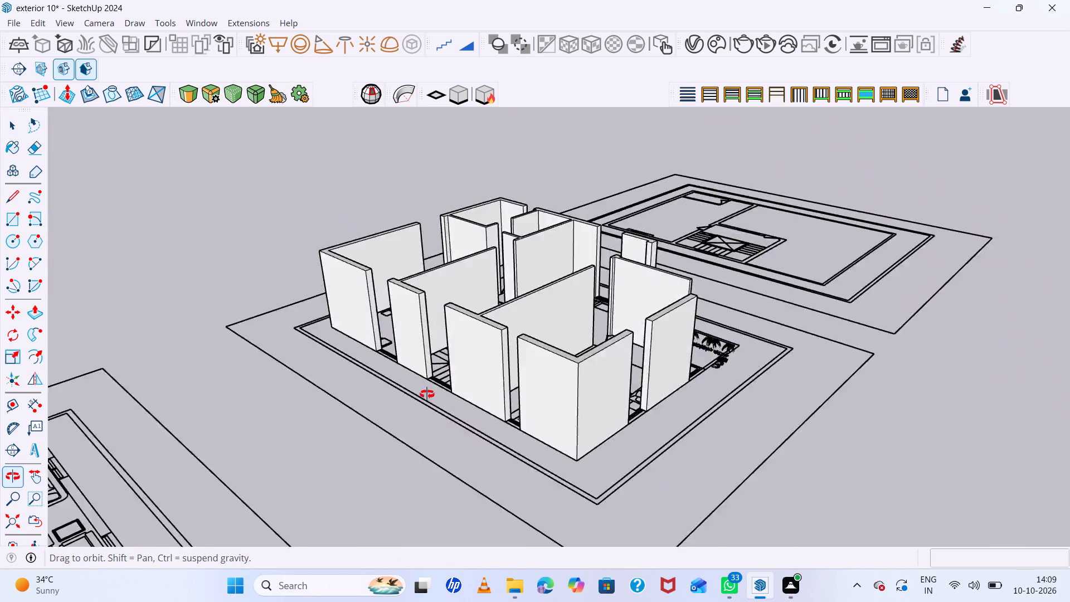
middle_drag(427, 394, 343, 385)
Draw a 3' by 9" rectangle across the window gap in the bedroom's outer wall at floor level.
scroll(594, 385, up, 12)
middle_drag(605, 487, 526, 509)
scroll(465, 484, up, 6)
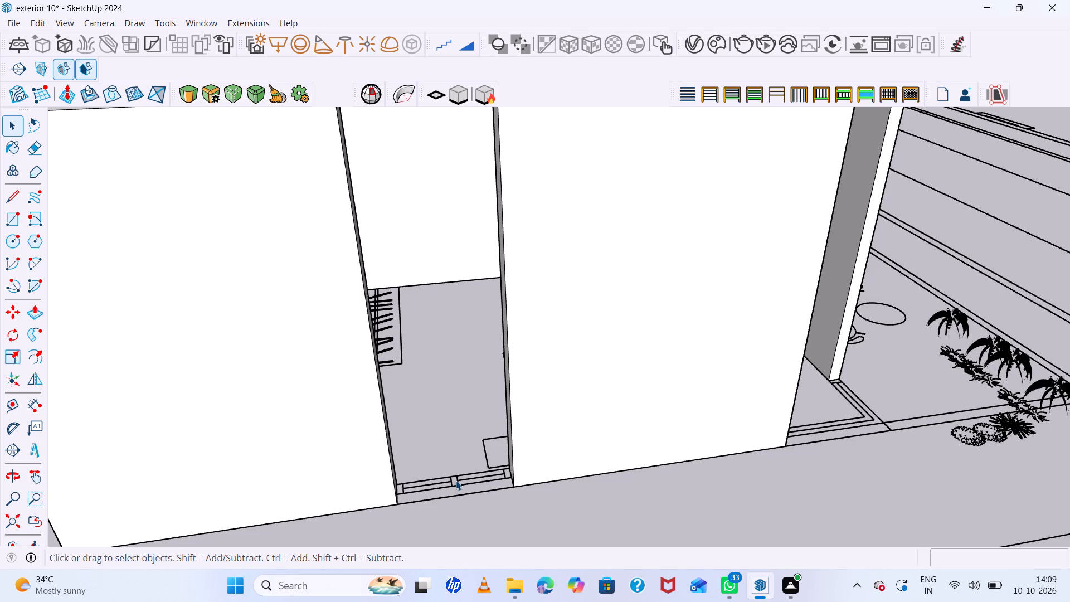
scroll(456, 481, up, 4)
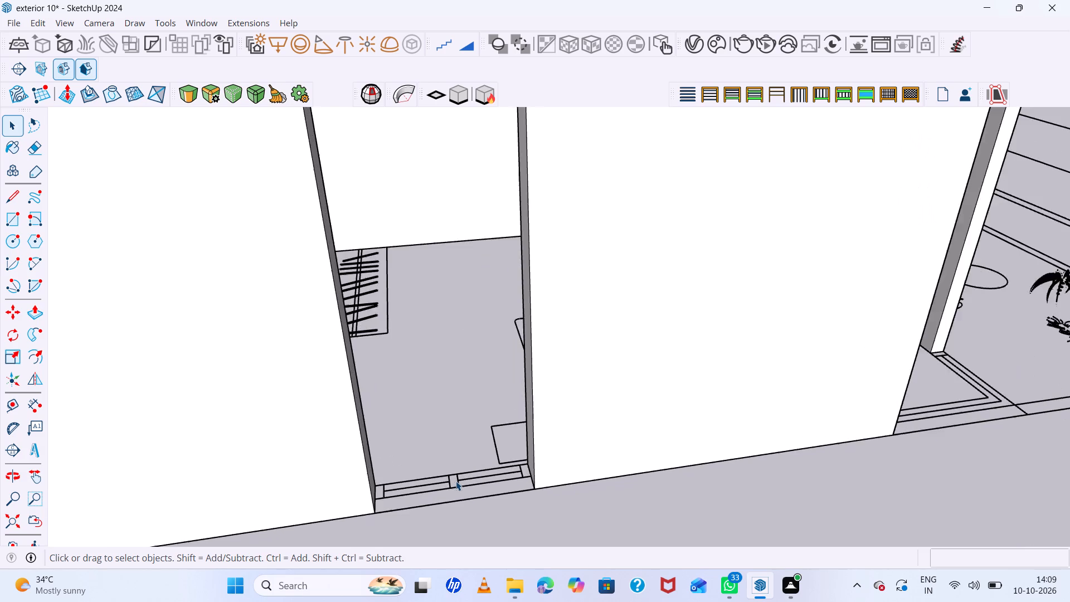
scroll(456, 481, up, 1)
middle_drag(473, 488, 456, 503)
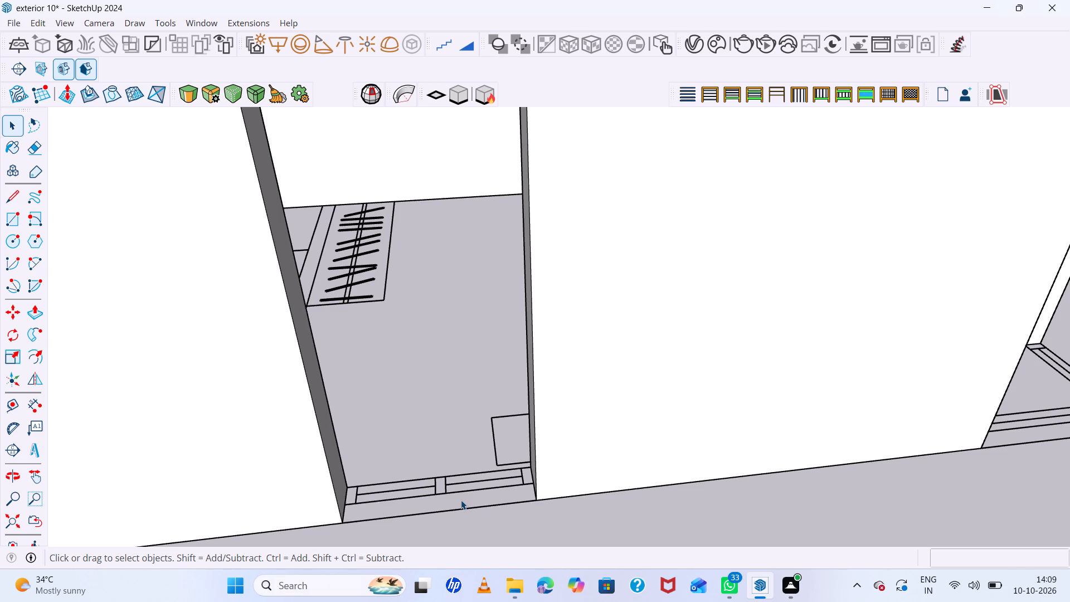
key(r)
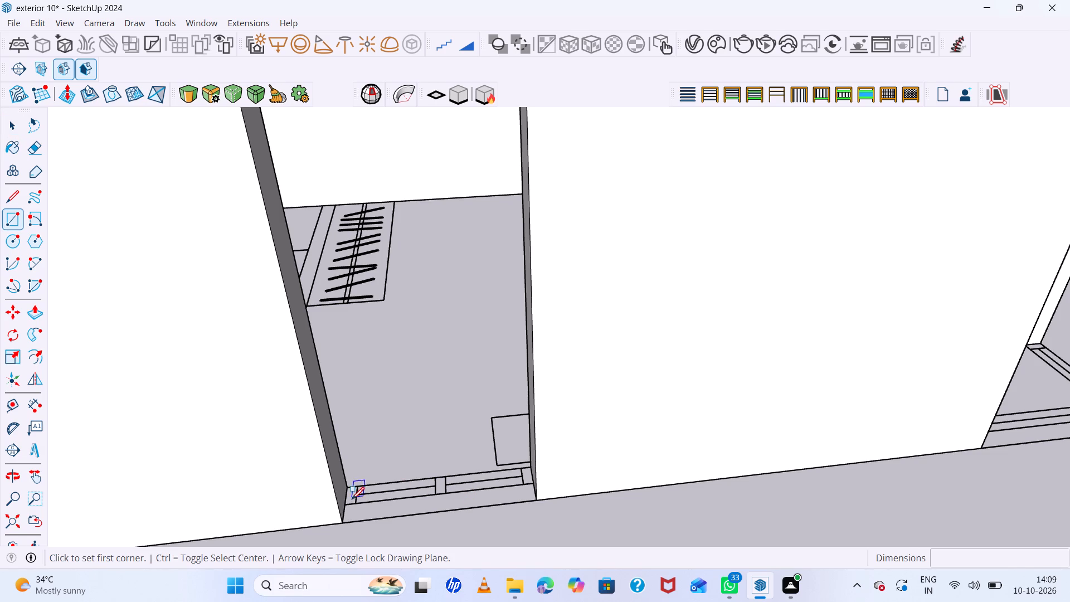
click(344, 521)
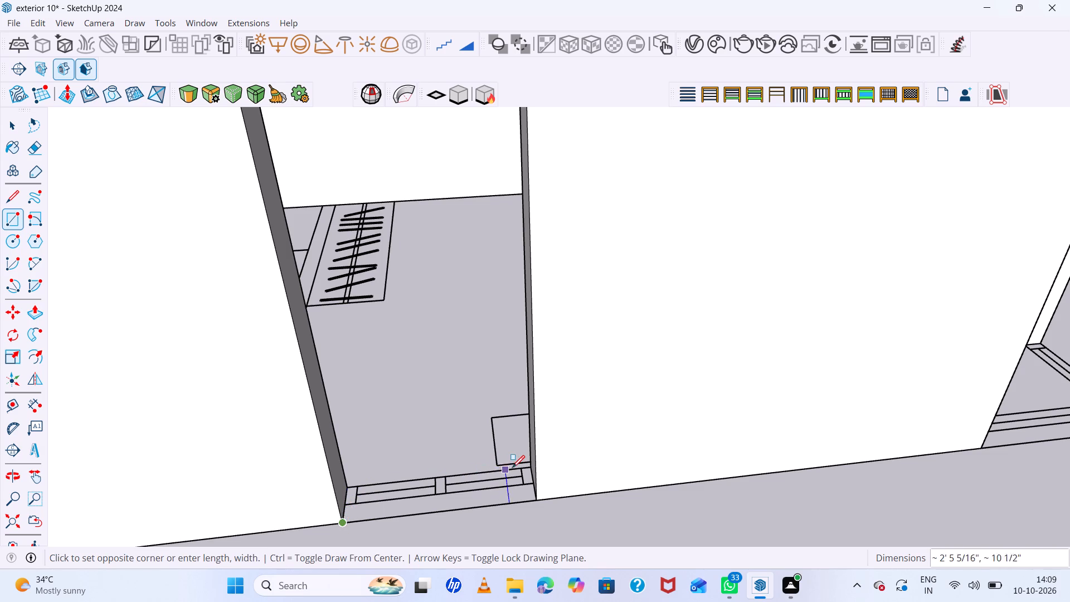
middle_drag(513, 468, 536, 471)
scroll(561, 474, up, 5)
click(561, 472)
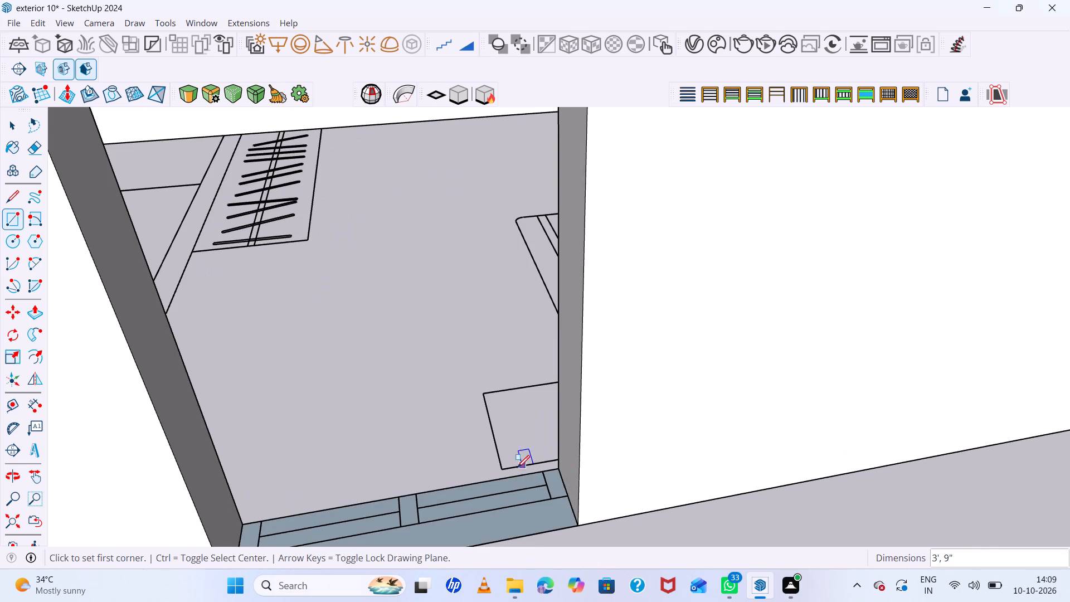
key(space)
Push/Pull the rectangle in the bedroom window gap up 3' as the sill wall.
key(p)
click(548, 518)
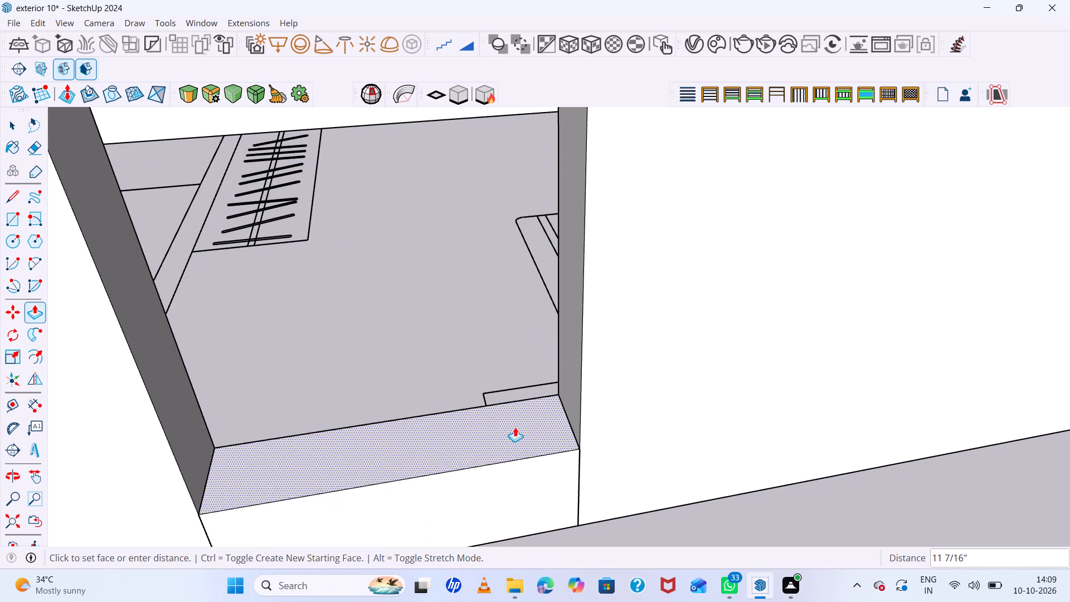
scroll(508, 414, down, 6)
text(3')
key(Return)
key(space)
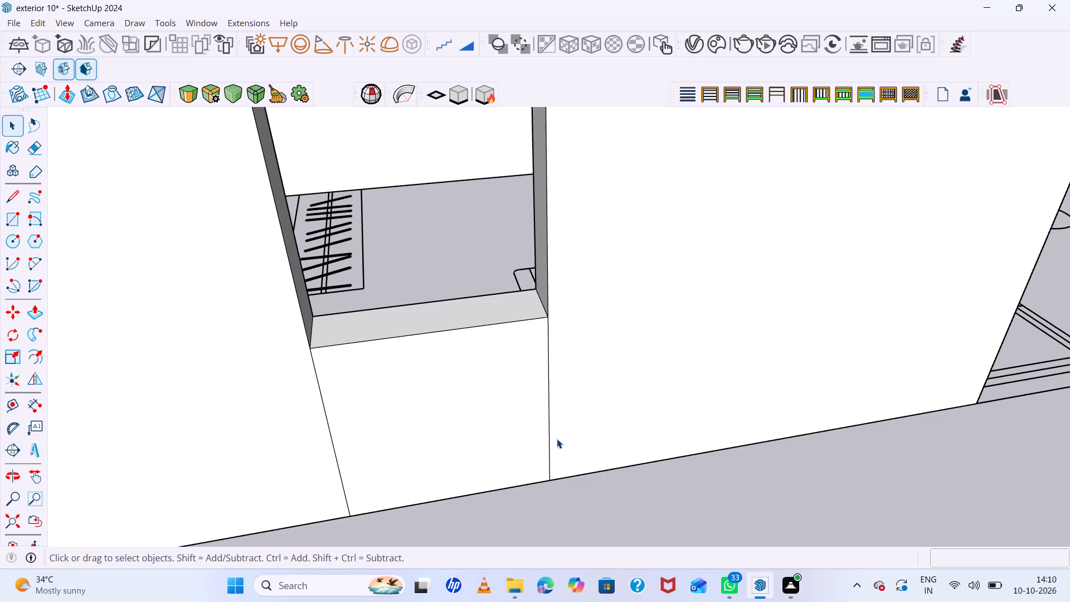
Erase the two vertical seam lines beneath the bedroom window on the wall's outer face.
key(e)
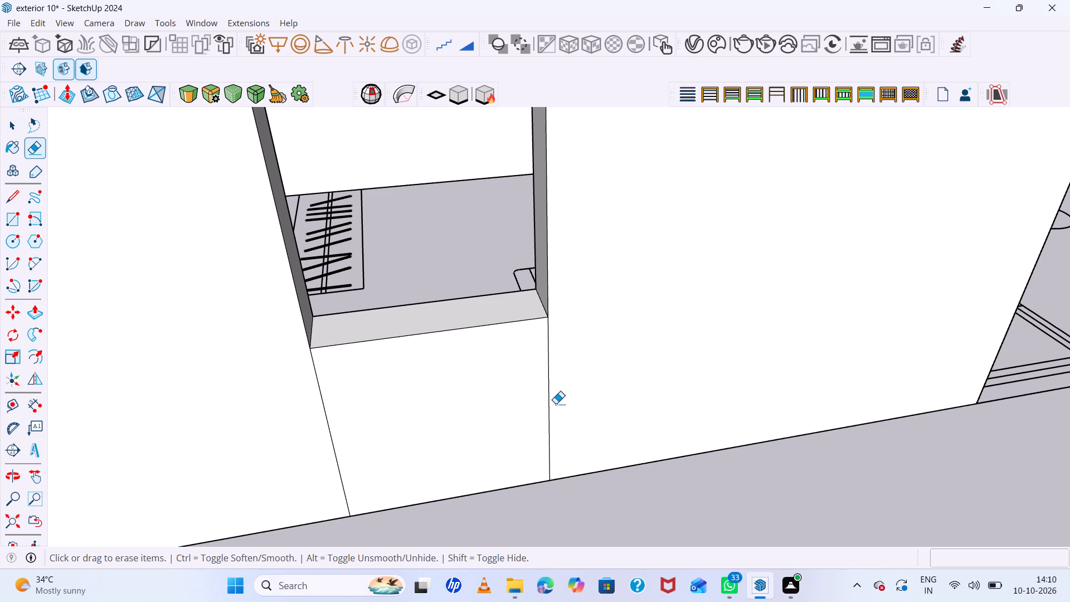
click(556, 404)
double_click(537, 405)
click(551, 397)
click(334, 425)
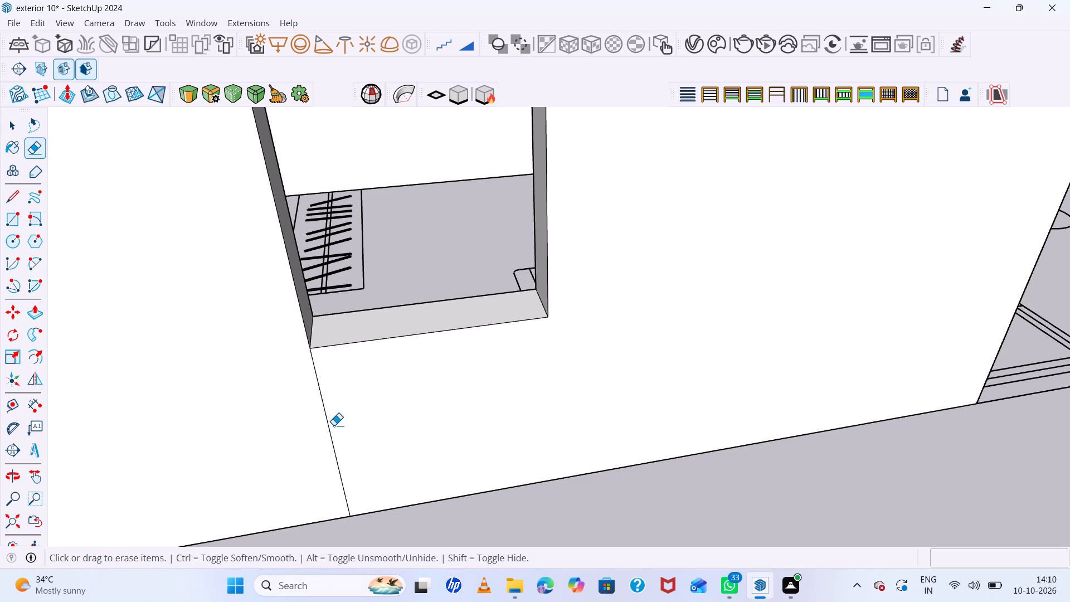
click(324, 428)
click(338, 426)
Copy the bedroom window's sill face straight up to the top of the wall.
scroll(424, 424, down, 15)
middle_drag(563, 487, 562, 463)
scroll(435, 383, up, 7)
key(space)
click(444, 347)
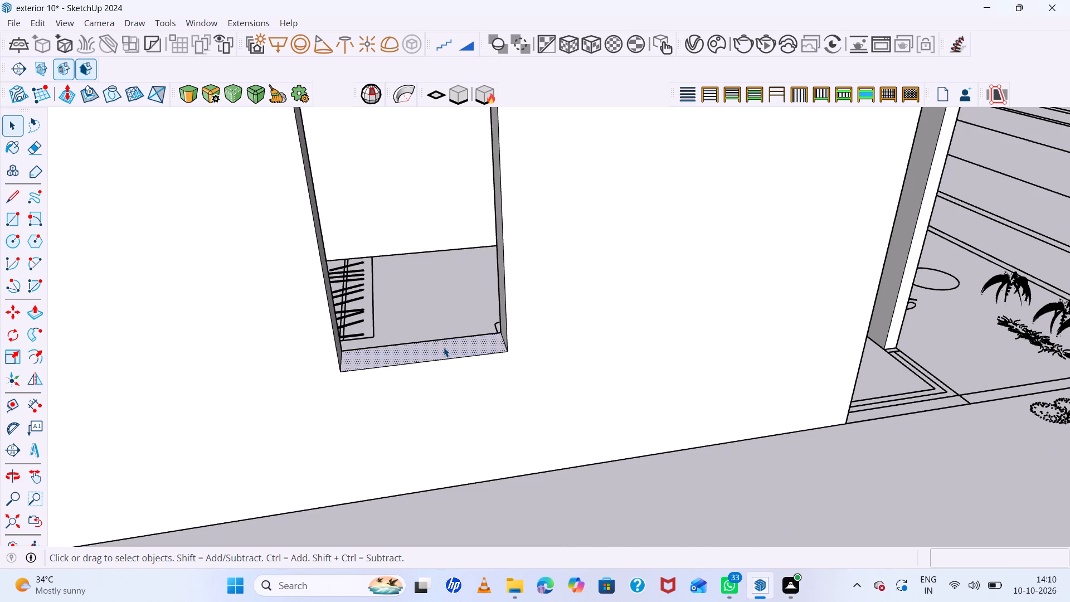
key(m)
click(505, 350)
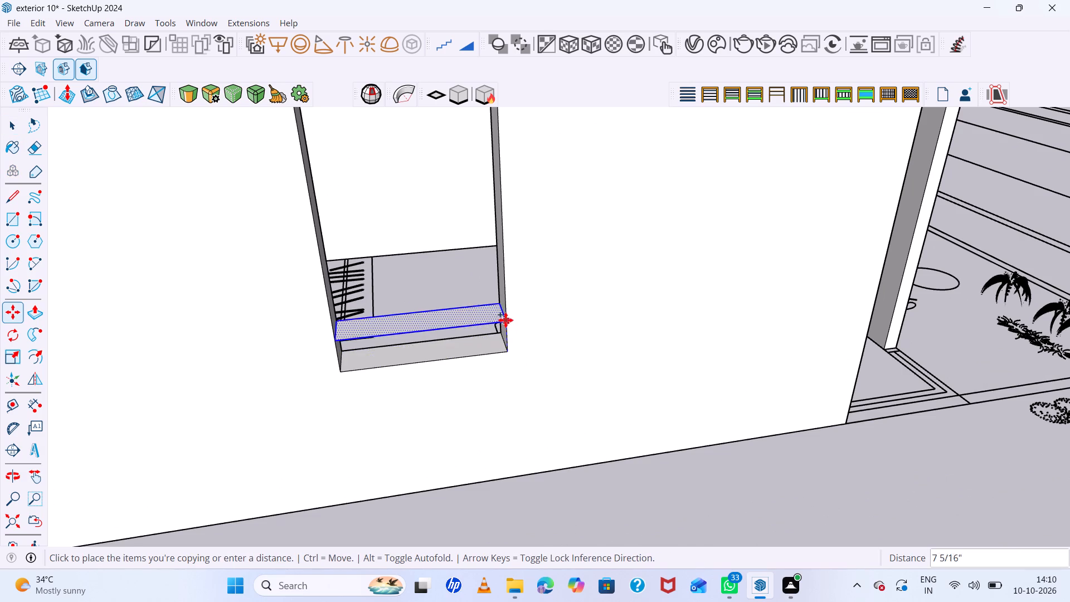
scroll(505, 298, down, 12)
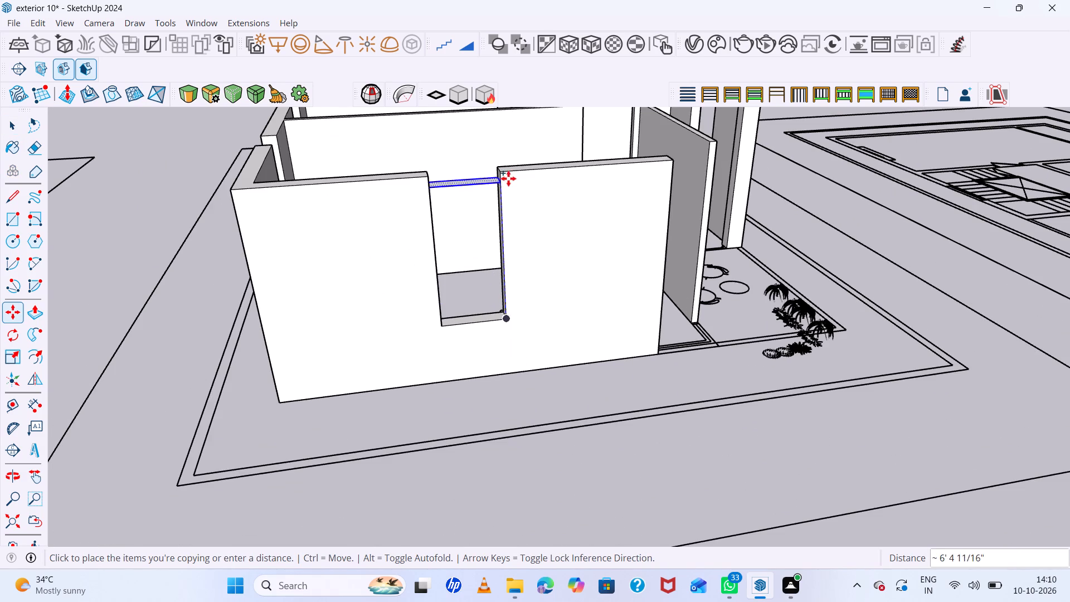
click(505, 173)
Push/Pull the copied face above the bedroom window down 3' to form the lintel wall.
middle_drag(502, 246, 507, 330)
middle_click(507, 330)
scroll(442, 270, up, 4)
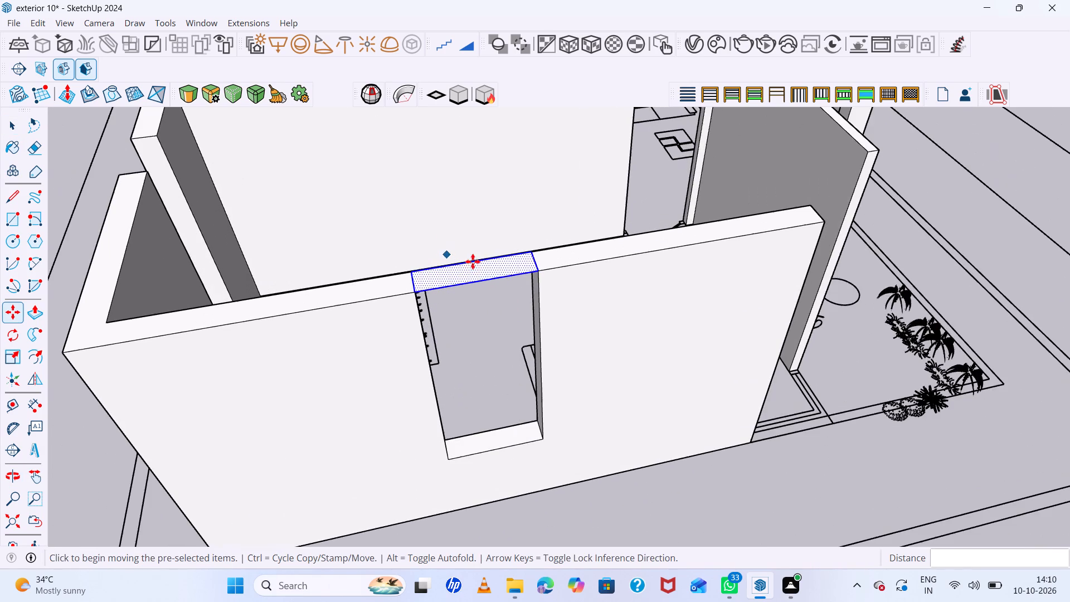
key(p)
click(482, 264)
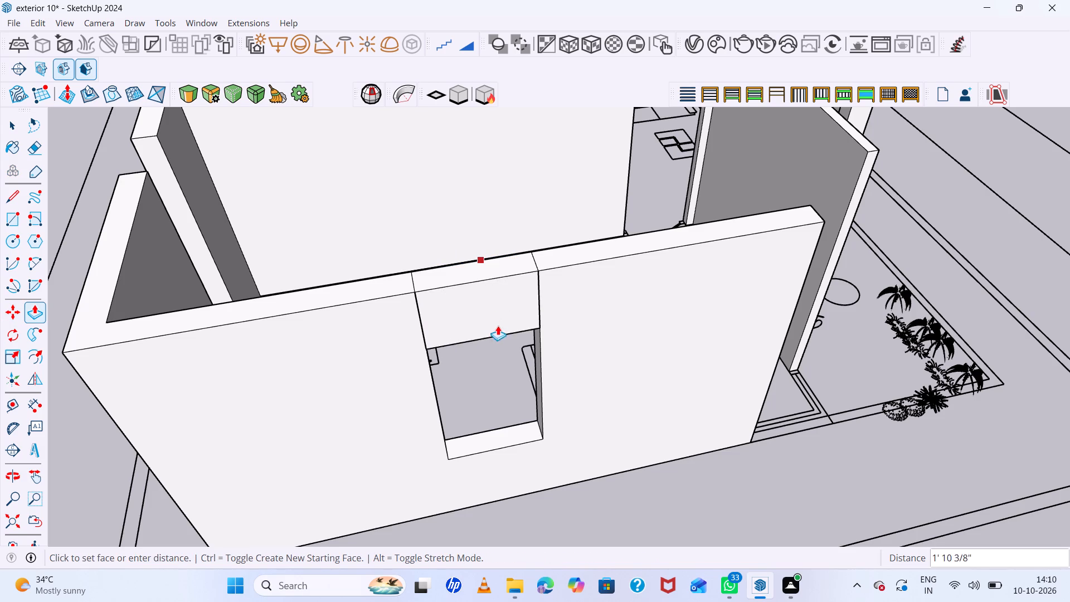
text(3')
key(Return)
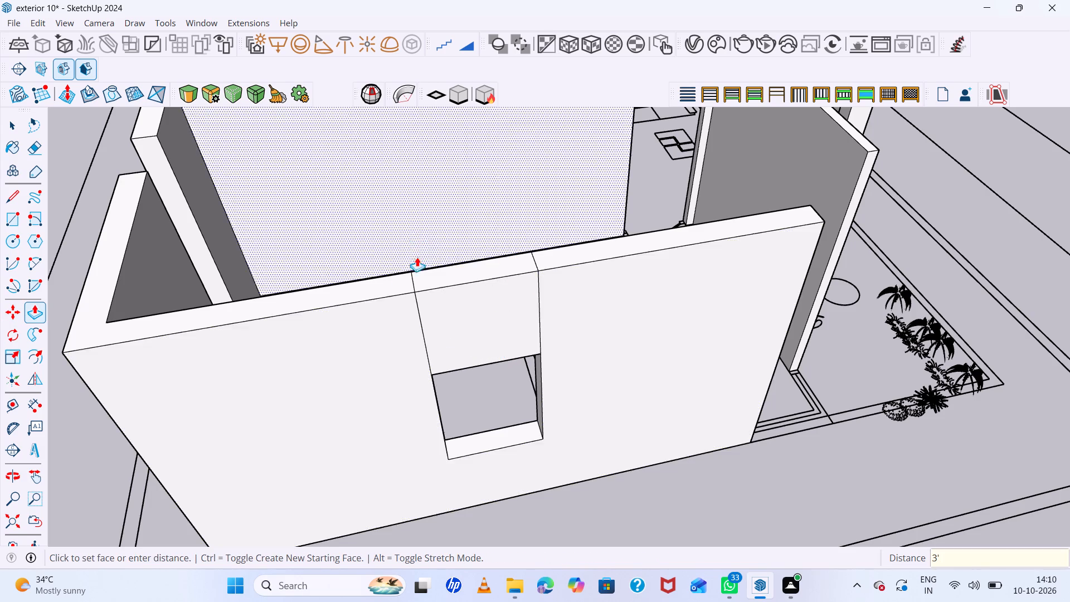
Erase the lintel's vertical seam lines on the outer face and its two seams across the wall top, keeping the top face.
scroll(401, 316, down, 7)
key(space)
key(e)
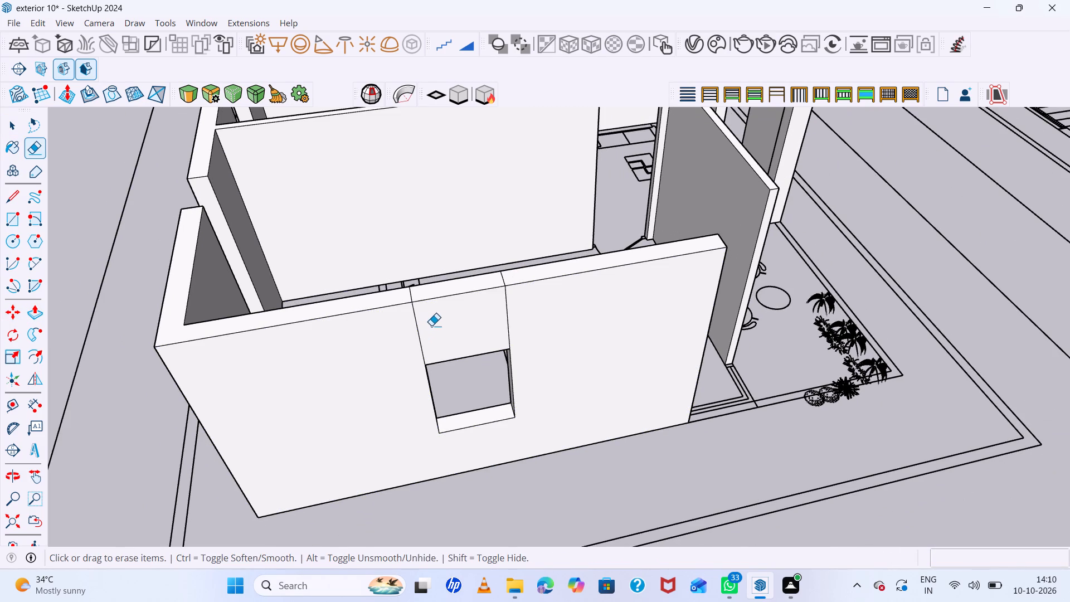
click(419, 335)
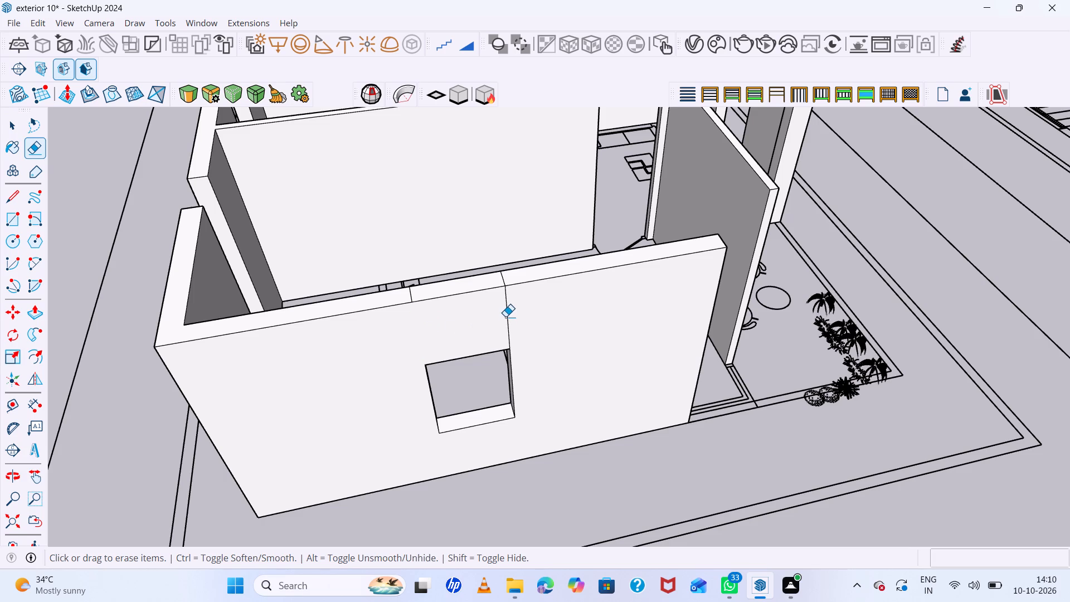
click(512, 313)
click(508, 300)
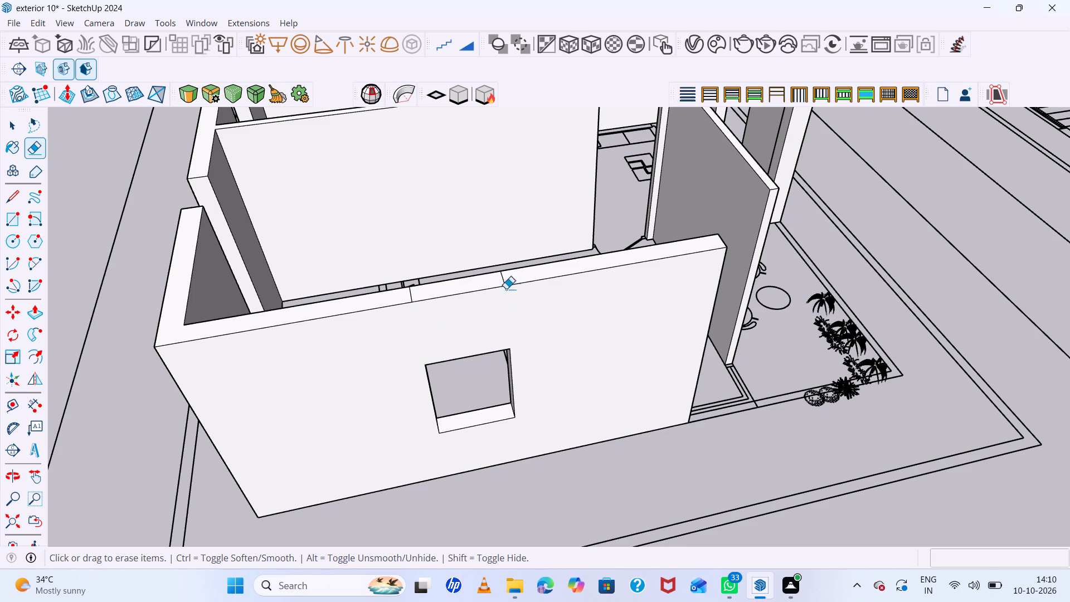
drag(507, 274, 471, 278)
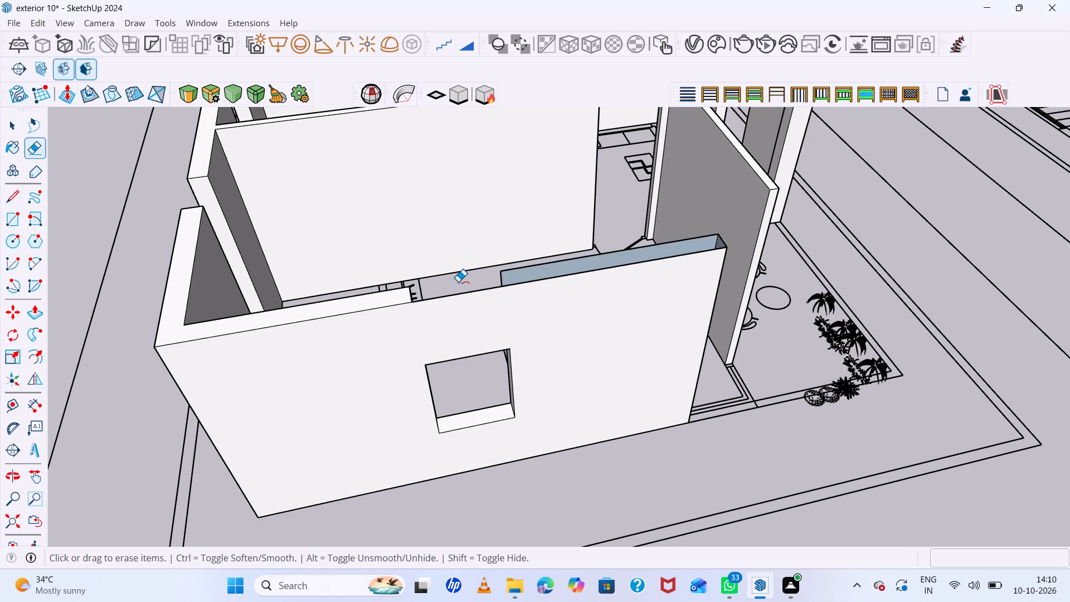
key(ctrl+z)
click(500, 277)
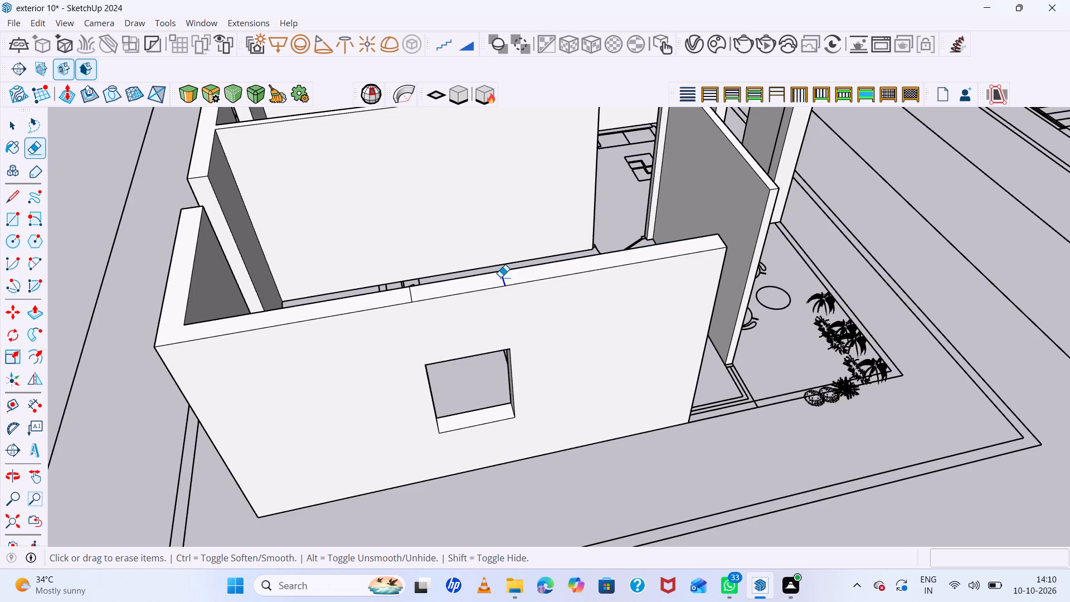
click(409, 293)
Erase the vertical seam lines above and below the bedroom window on the wall's inner face.
middle_drag(410, 314, 483, 307)
middle_drag(485, 307, 504, 310)
middle_drag(507, 310, 658, 344)
scroll(588, 328, up, 6)
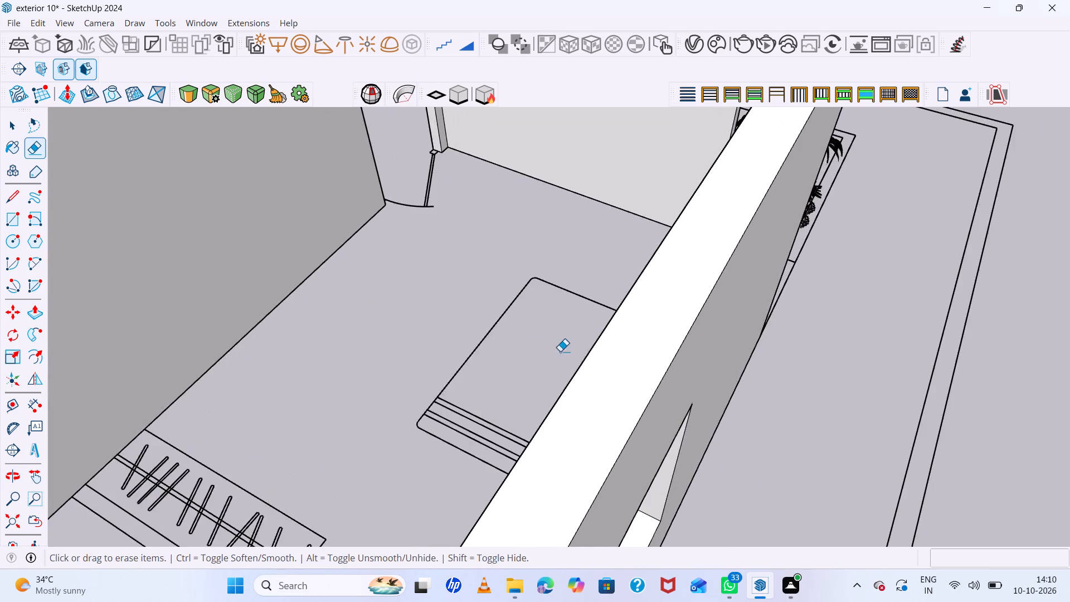
middle_drag(577, 350, 795, 313)
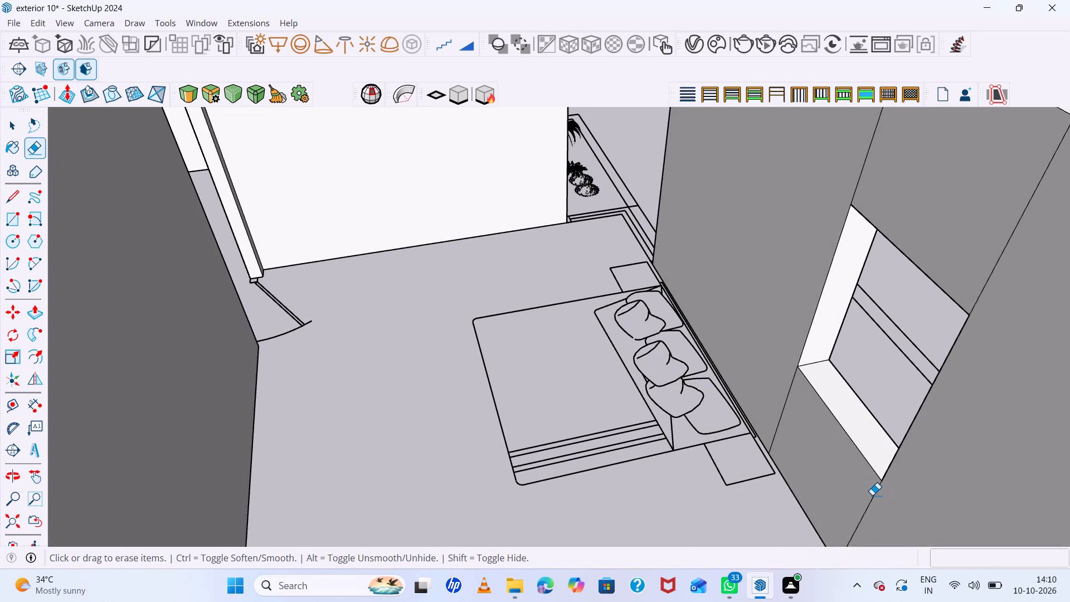
click(873, 498)
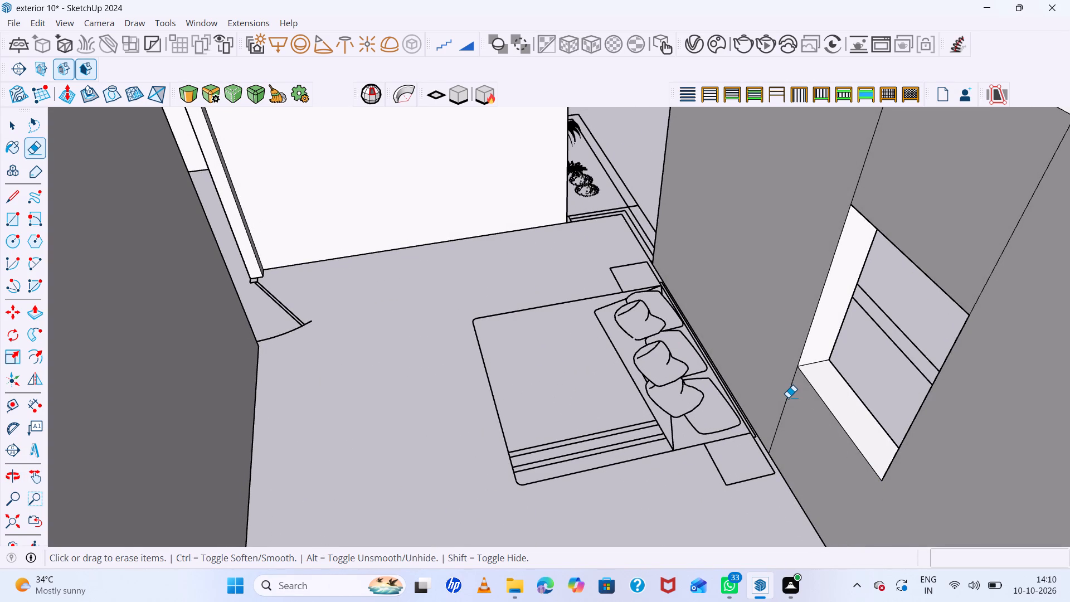
click(788, 397)
scroll(567, 387, down, 5)
scroll(744, 312, up, 5)
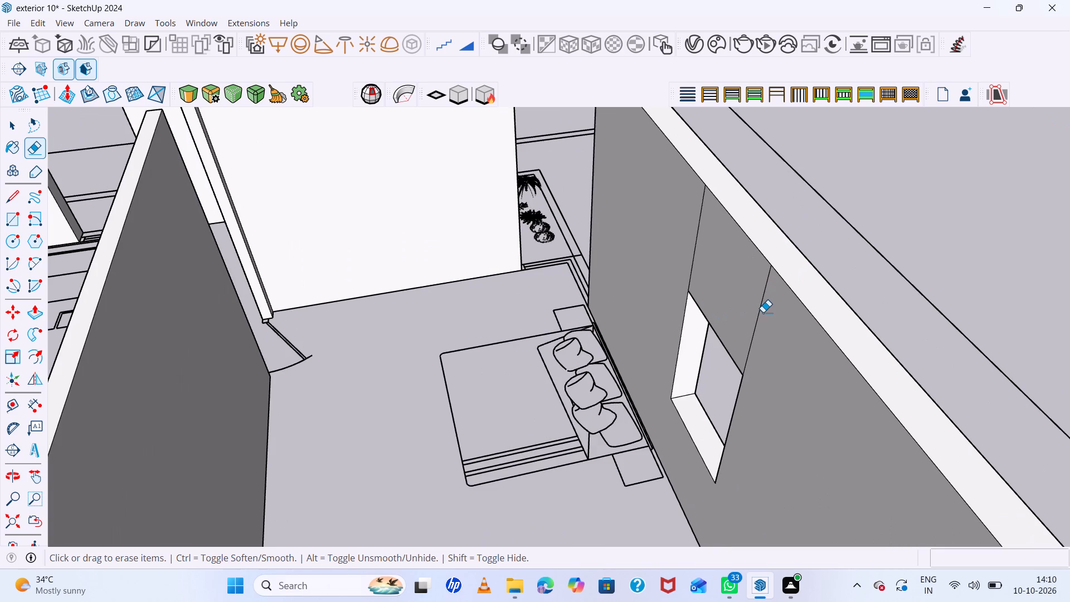
click(763, 312)
click(762, 310)
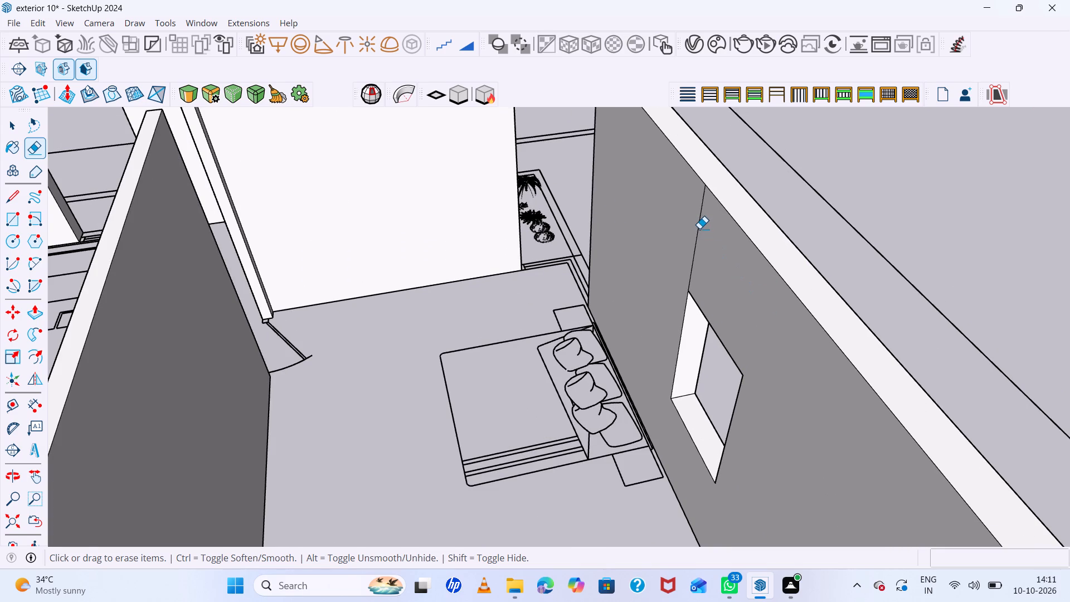
click(698, 225)
Examine the window gap behind the toilet in the bathroom's outer wall.
scroll(689, 240, down, 7)
scroll(637, 279, down, 7)
scroll(773, 382, up, 1)
middle_drag(772, 380, 754, 355)
middle_click(754, 355)
scroll(754, 355, up, 6)
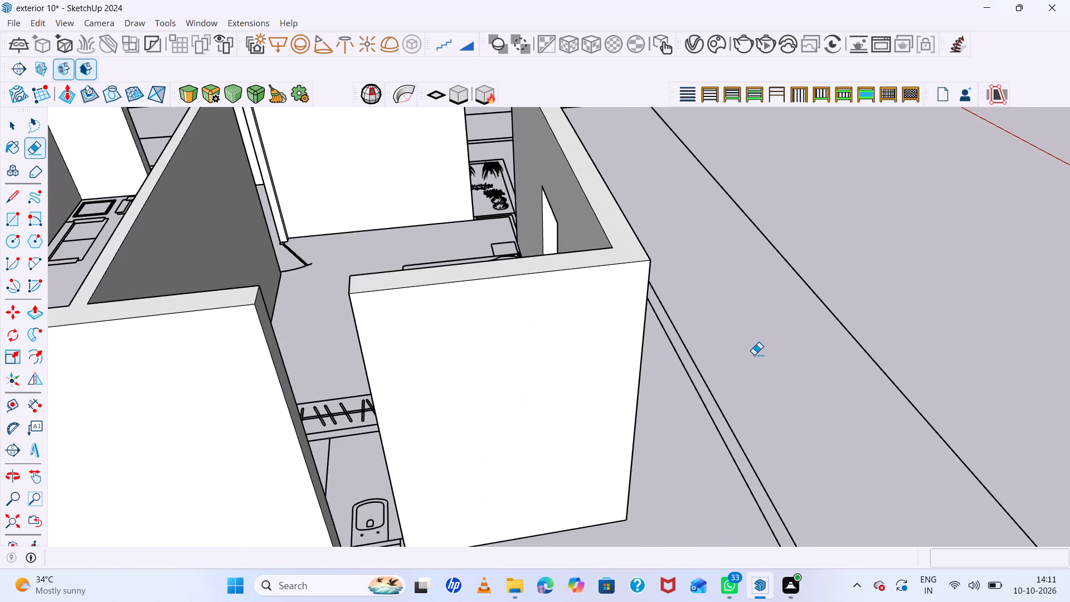
scroll(753, 355, up, 9)
scroll(753, 355, down, 6)
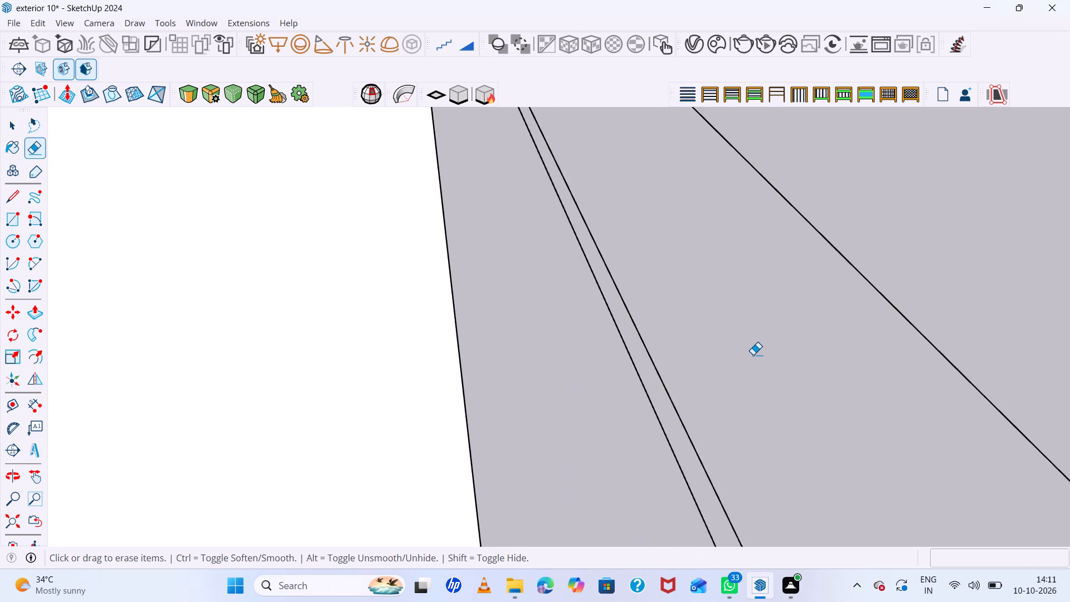
scroll(753, 355, down, 6)
scroll(712, 370, up, 11)
scroll(690, 342, down, 13)
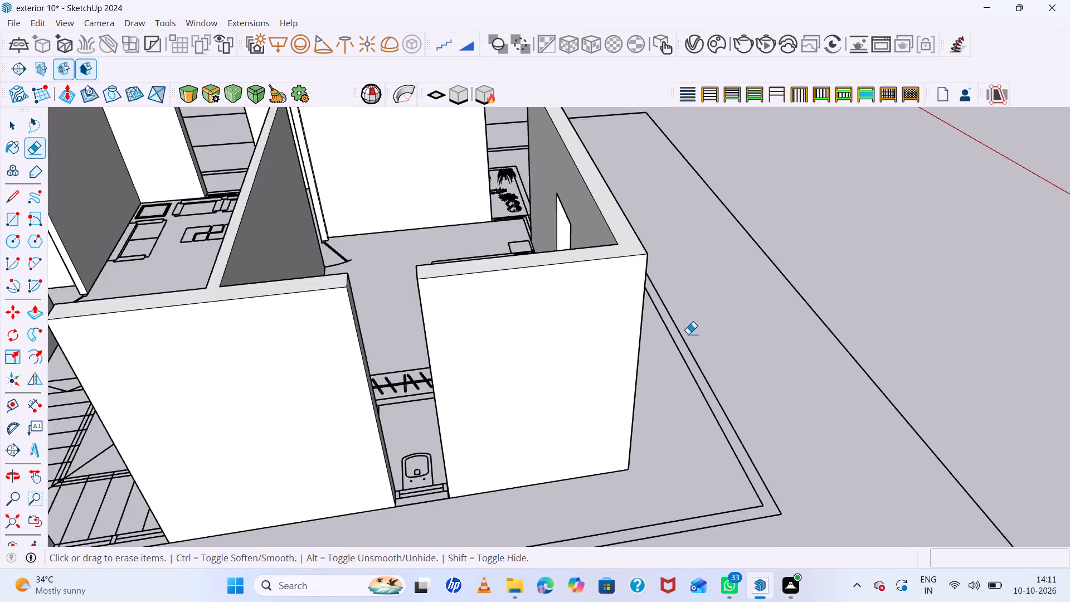
scroll(688, 334, down, 8)
scroll(572, 395, up, 16)
middle_click(557, 443)
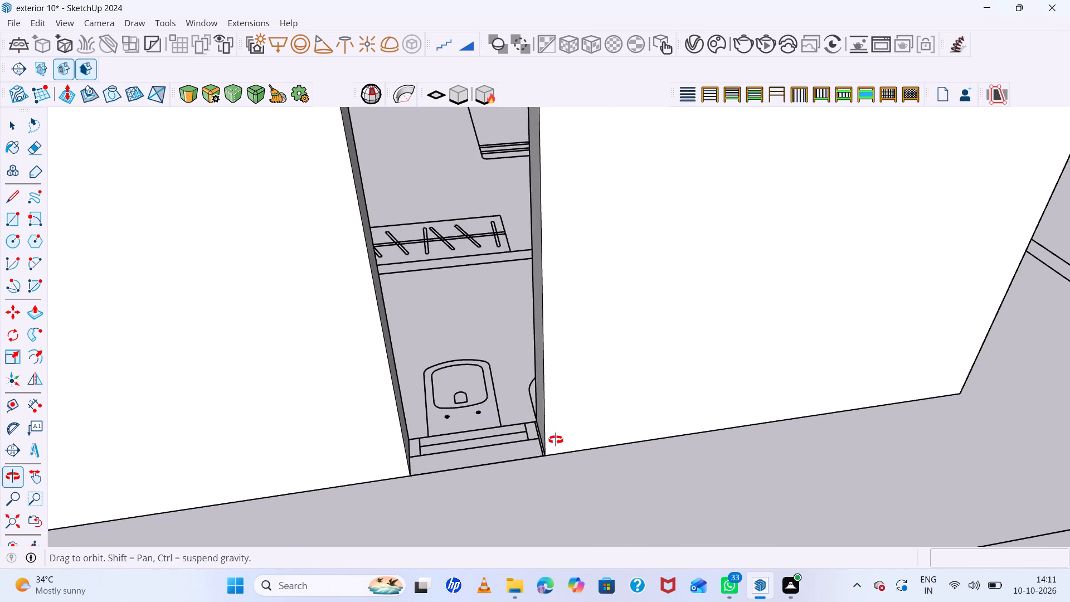
scroll(515, 450, up, 5)
middle_drag(514, 451, 473, 450)
middle_click(473, 450)
scroll(315, 424, up, 6)
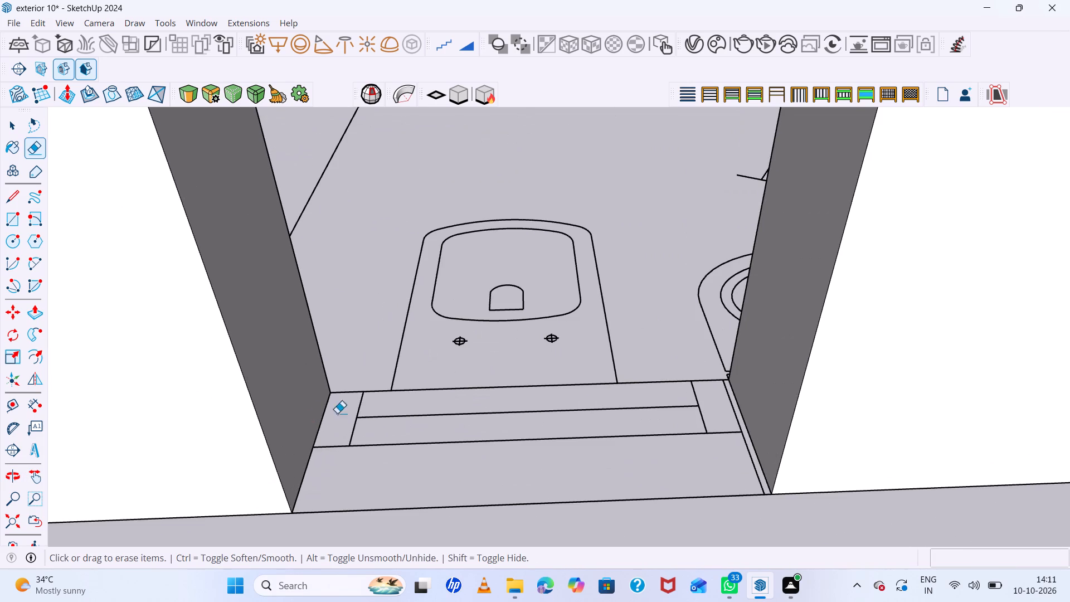
key(space)
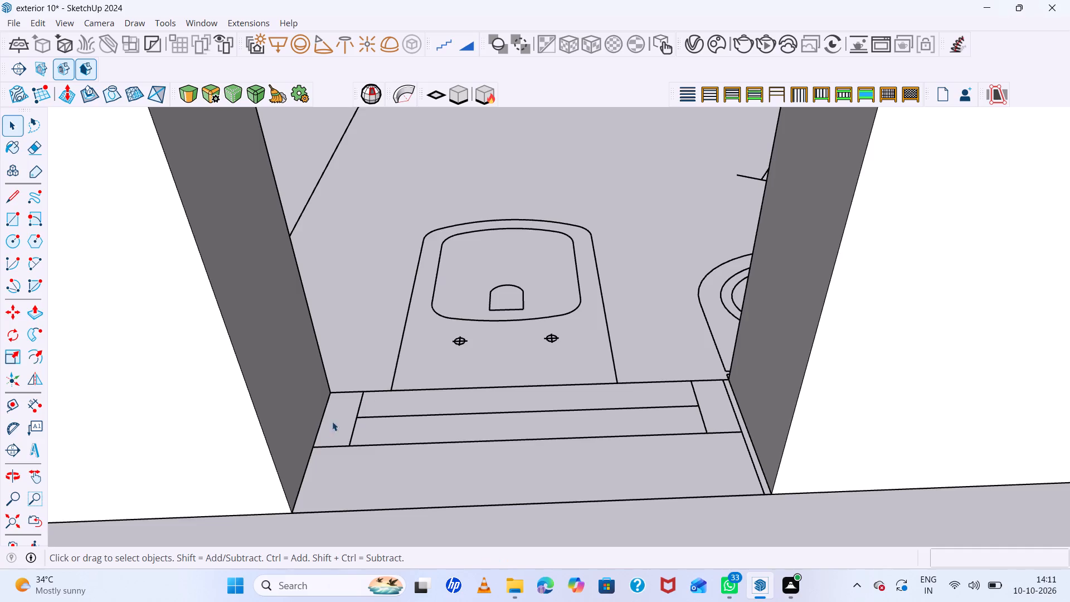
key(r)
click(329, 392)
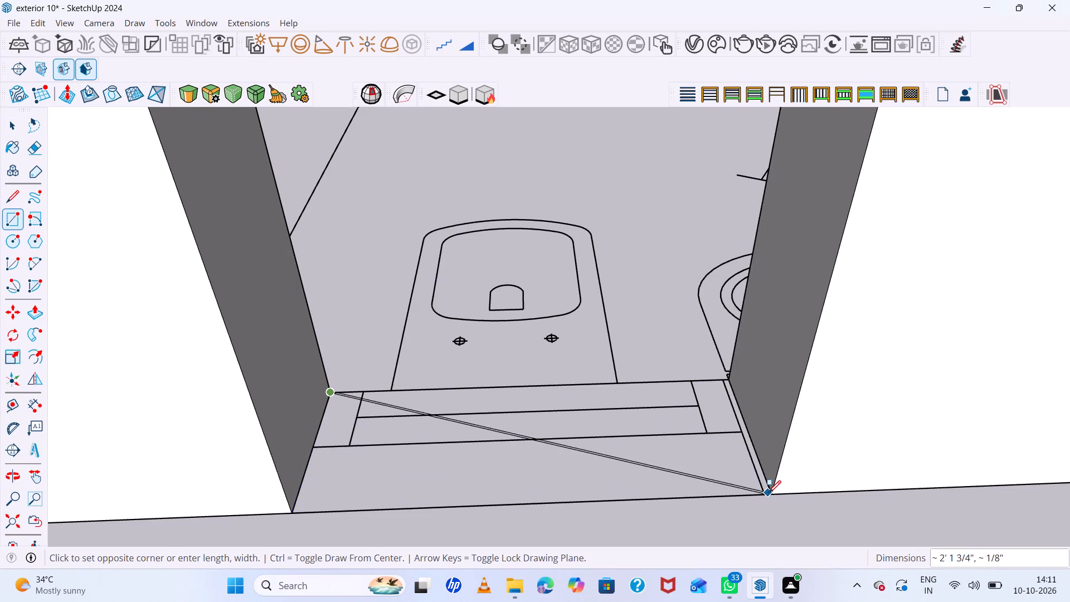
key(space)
Push/Pull the end face of the wall beside the bathroom window gap by 3/8" to the gap's floor corner.
click(767, 398)
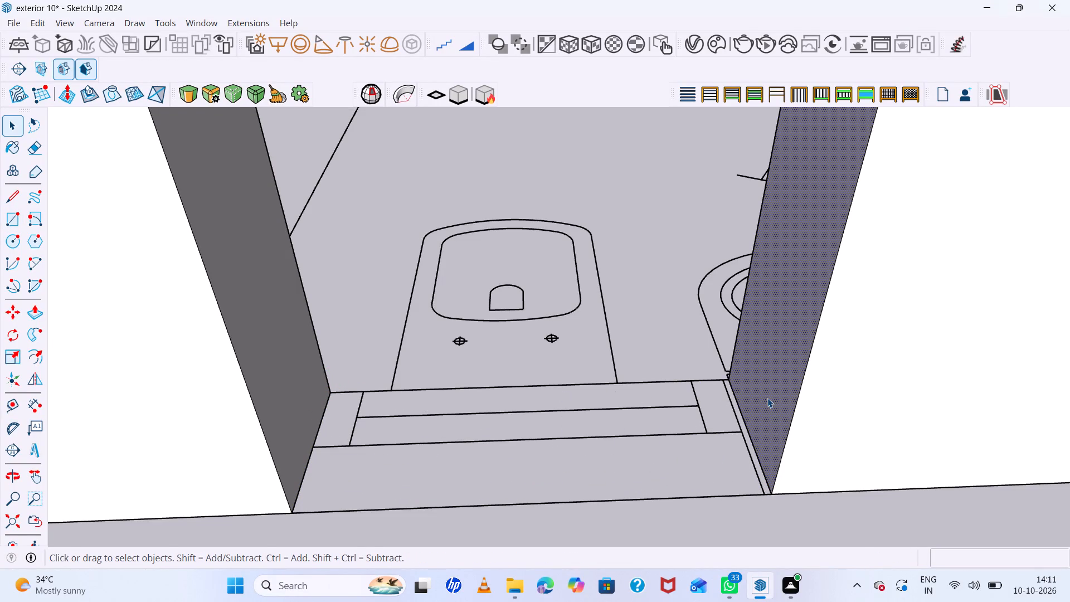
key(p)
click(762, 398)
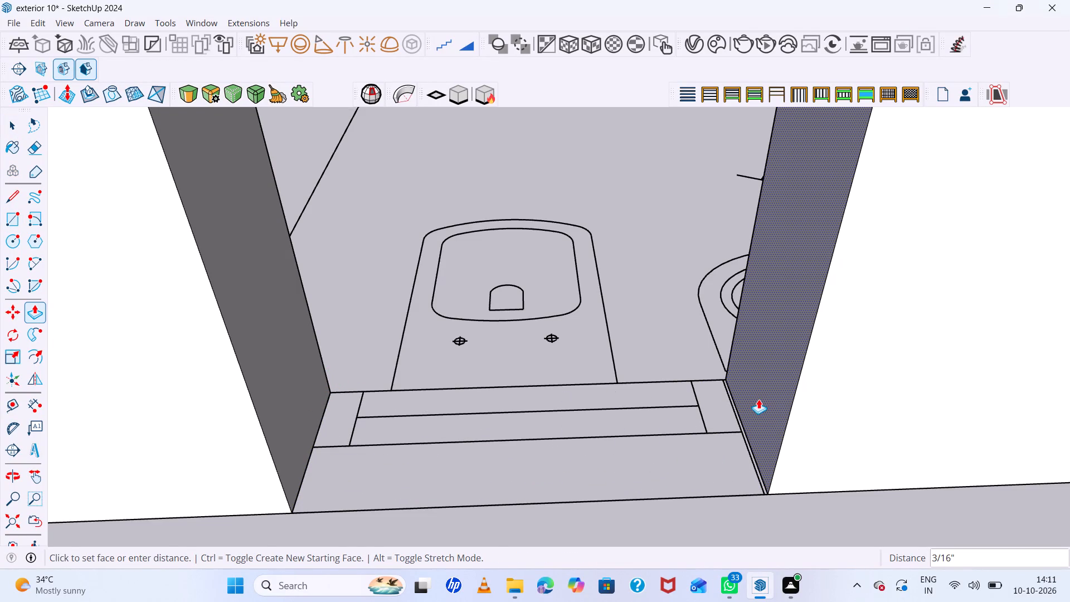
click(765, 493)
Draw a rectangle on the floor across the bathroom window gap, spanning its full width and the wall thickness.
scroll(680, 443, down, 5)
middle_drag(673, 449, 659, 514)
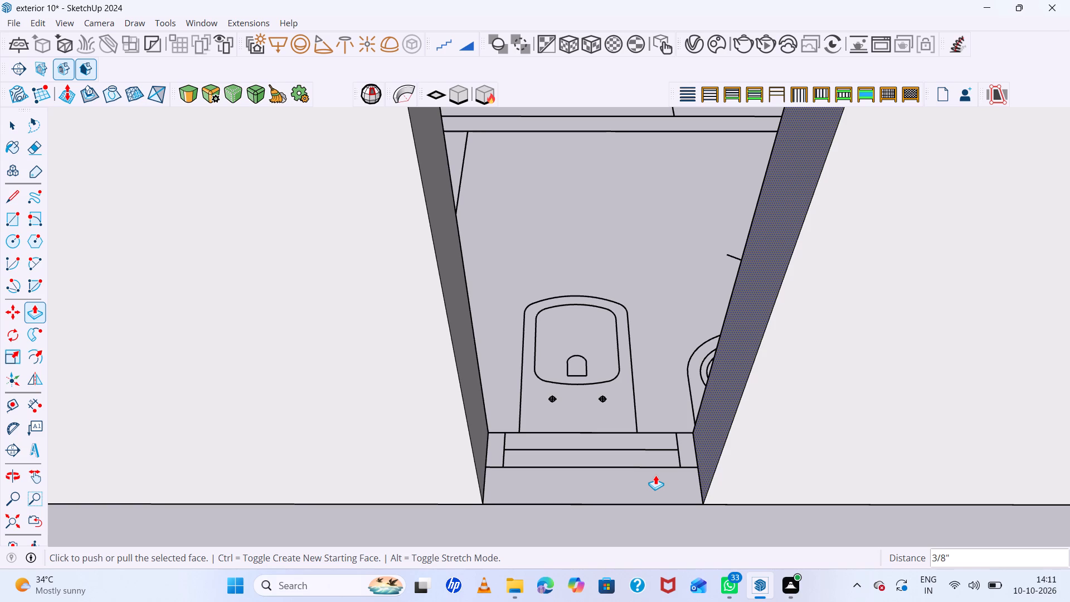
key(r)
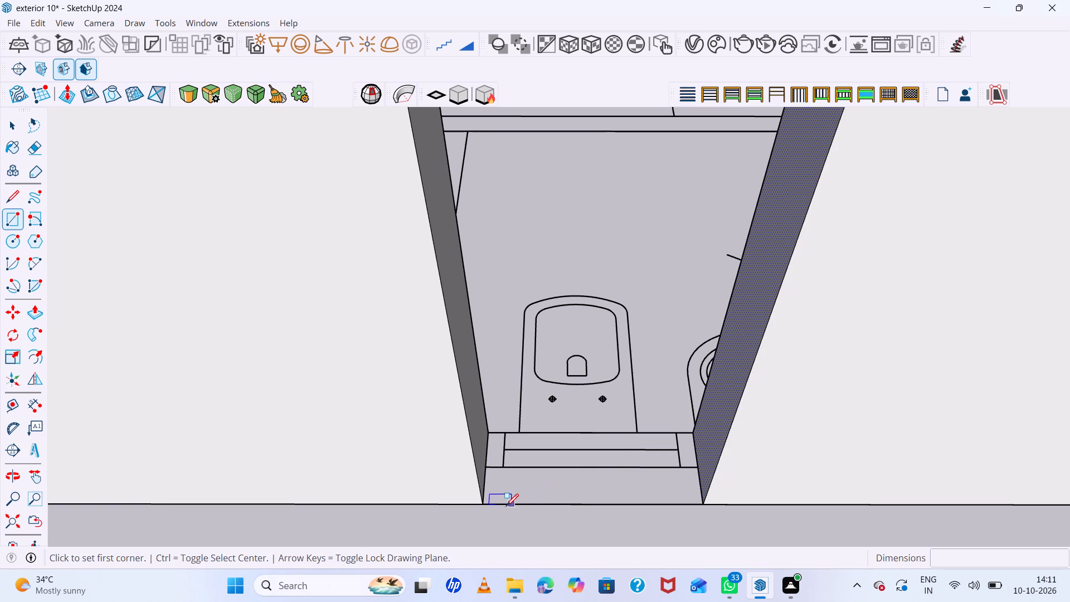
click(483, 503)
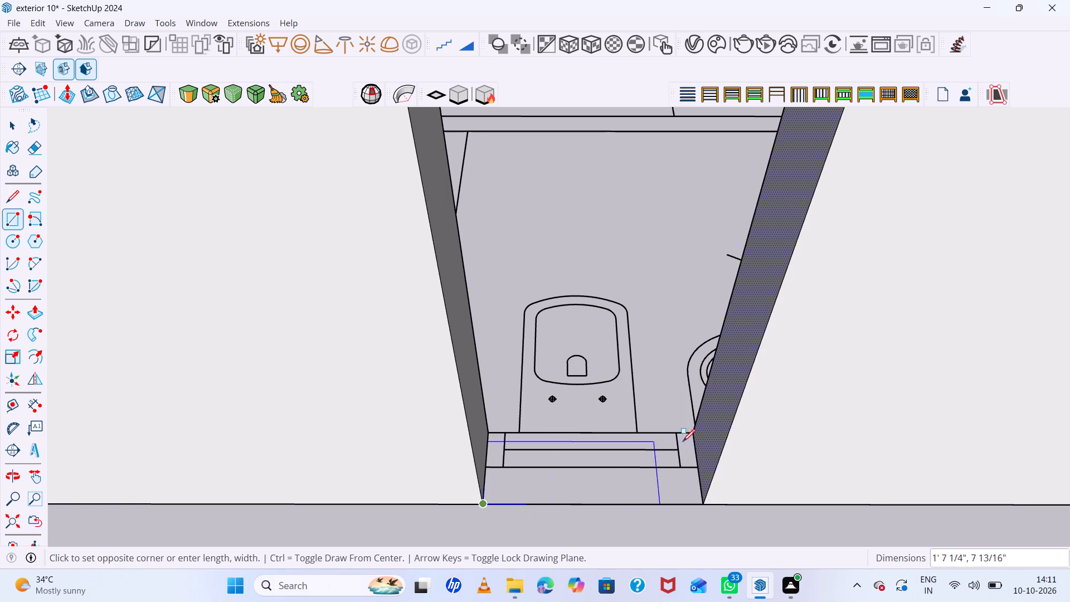
click(691, 434)
Push/Pull the rectangle in the bathroom window gap up 3' to form the sill wall.
key(space)
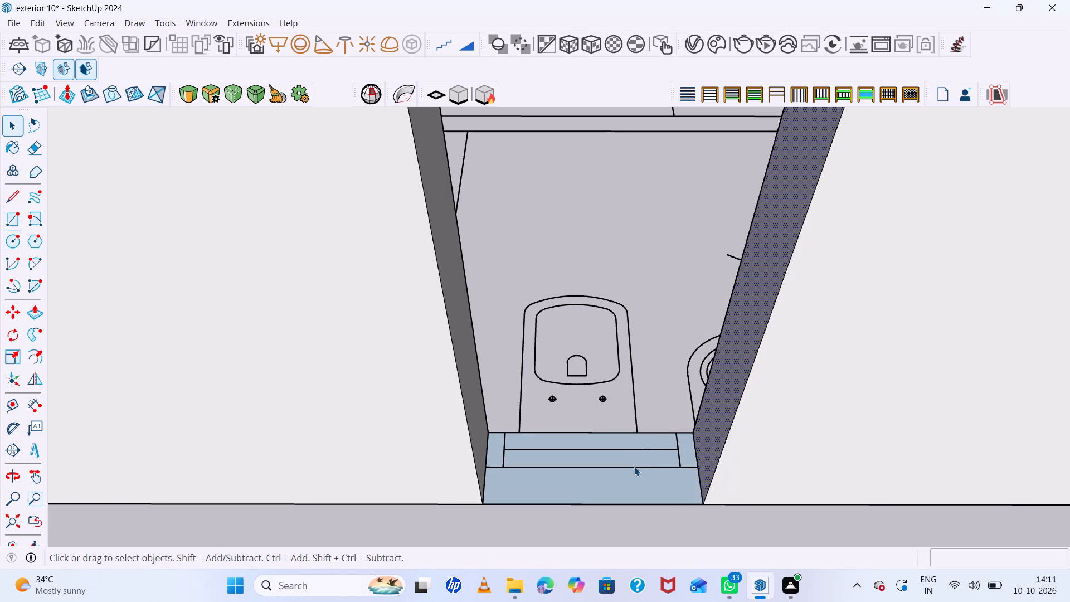
key(p)
click(634, 467)
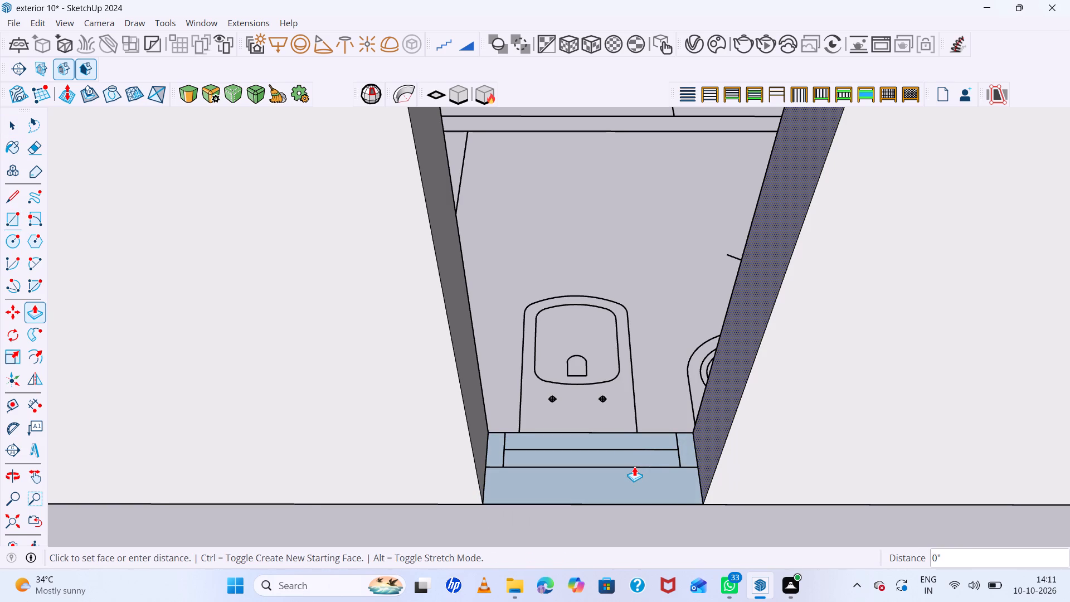
key(space)
click(645, 481)
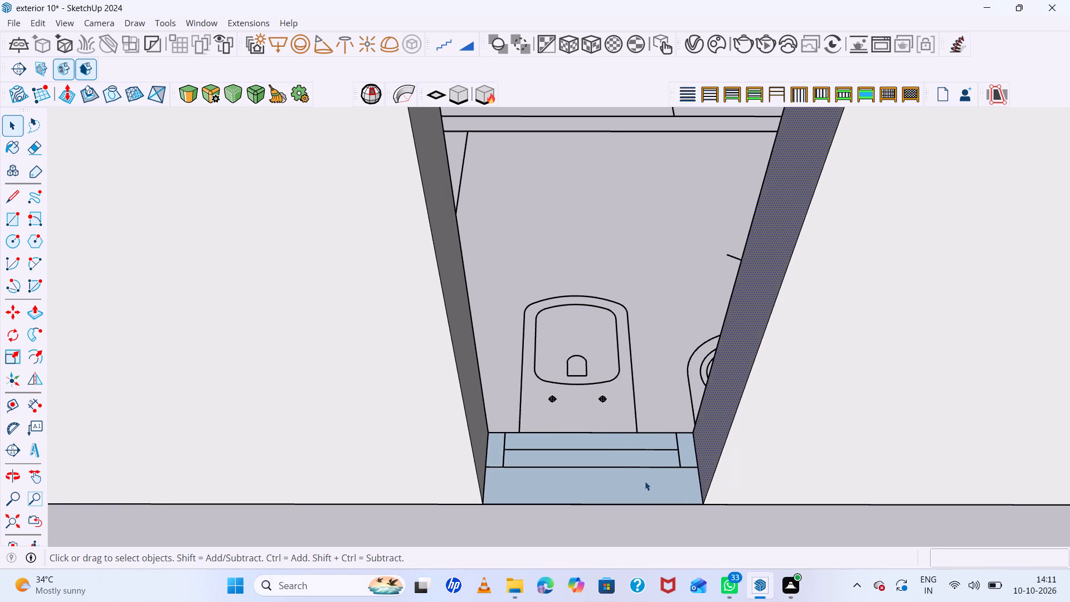
key(p)
click(645, 481)
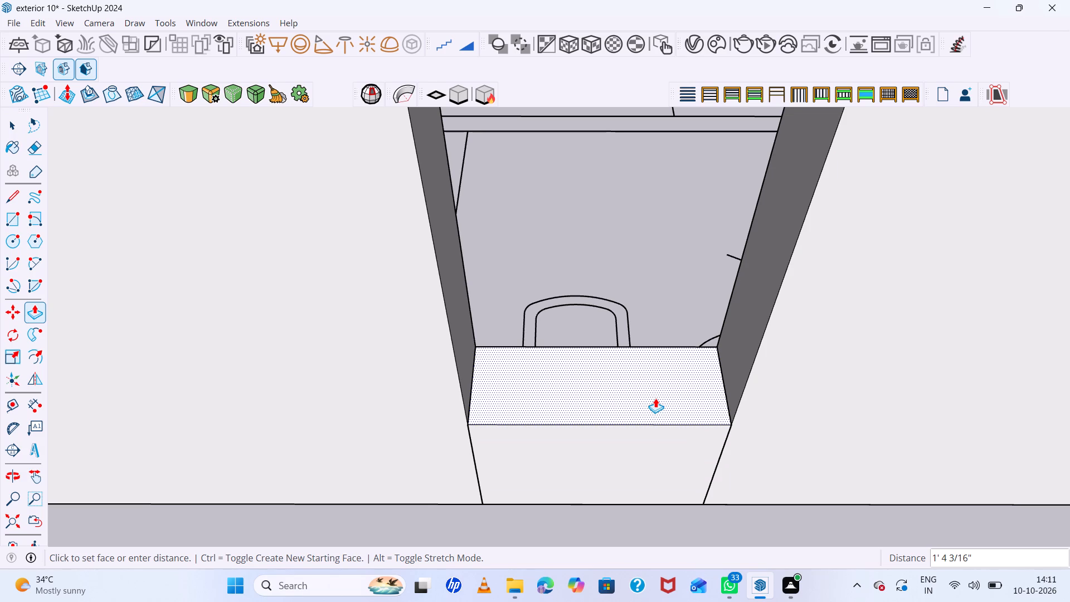
key(3)
key(apostrophe)
key(Return)
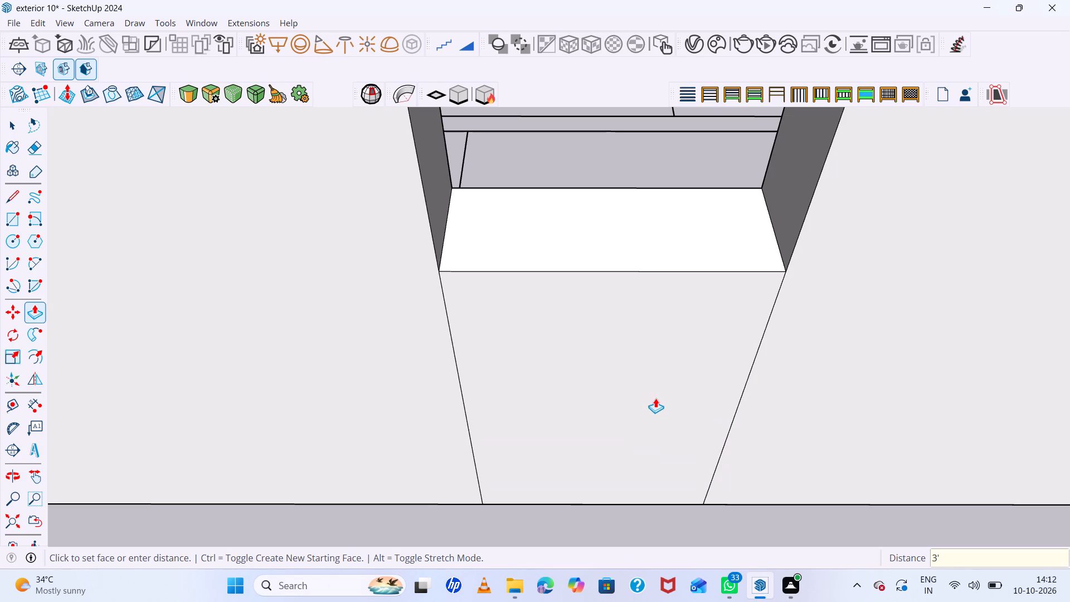
Copy the top face of the bathroom sill wall straight up 7' to the top of the adjoining walls.
scroll(684, 454, down, 14)
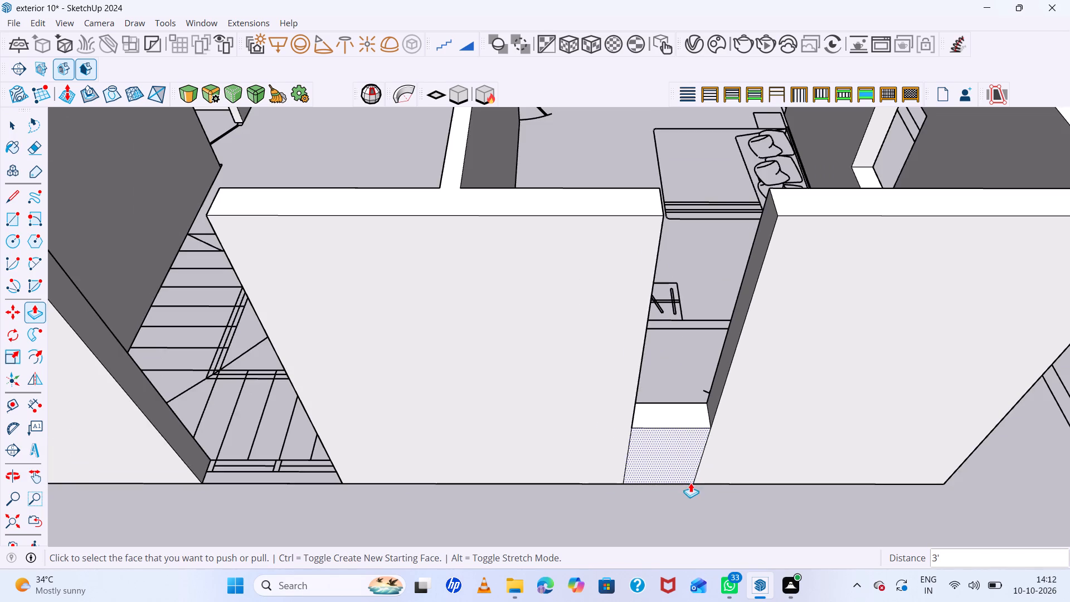
scroll(675, 411, up, 5)
key(space)
click(687, 413)
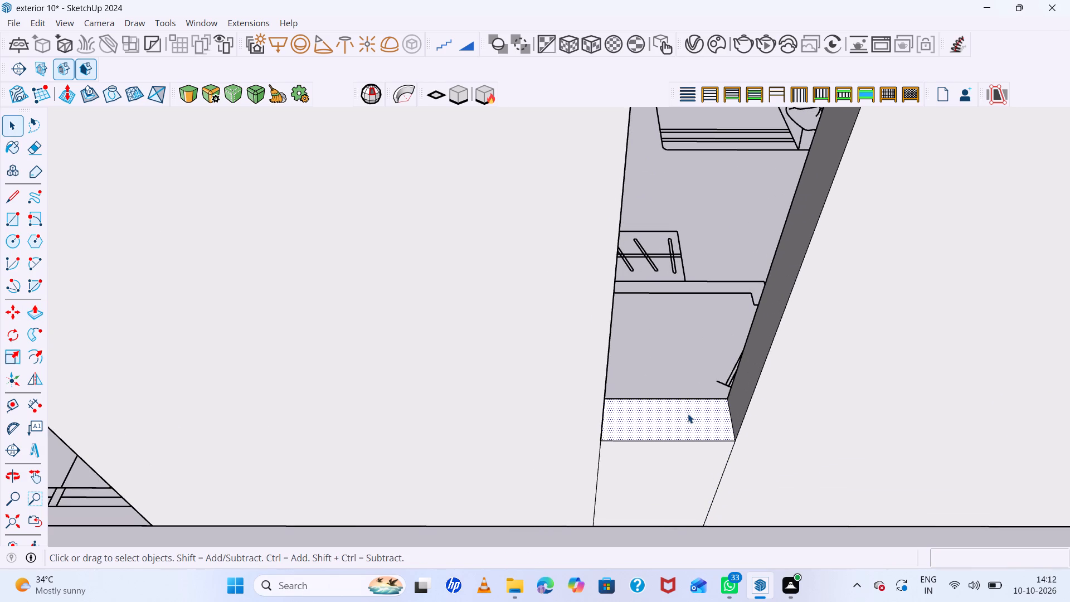
key(m)
click(733, 440)
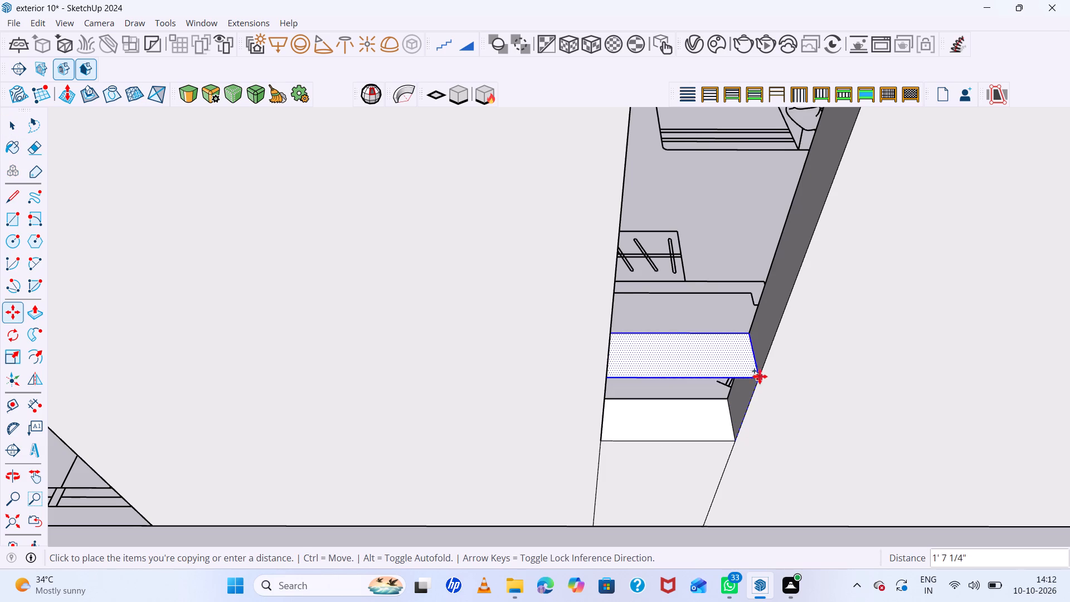
scroll(755, 354, down, 5)
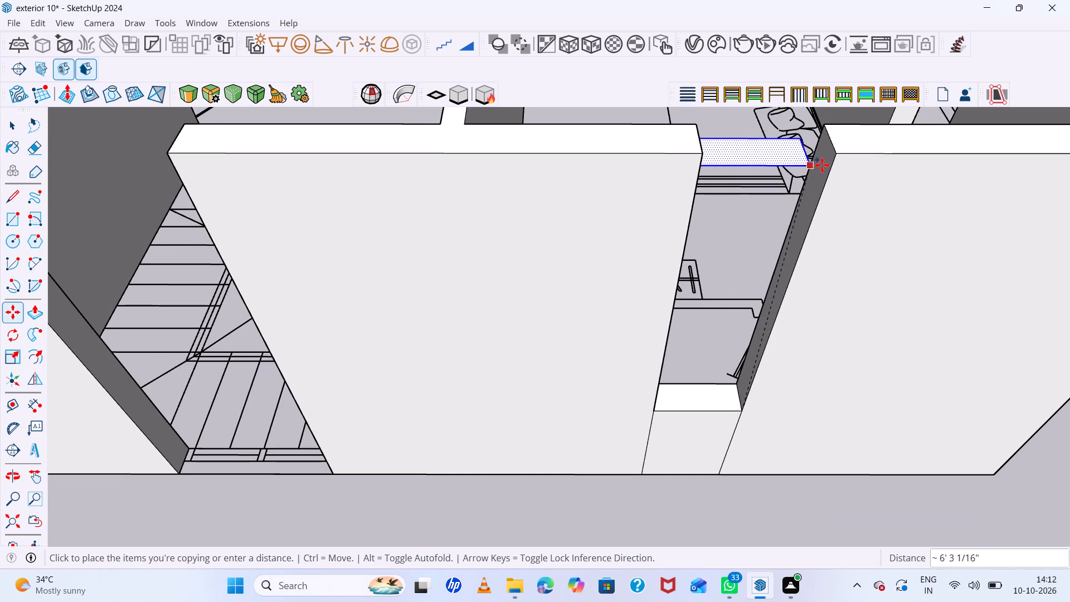
click(835, 156)
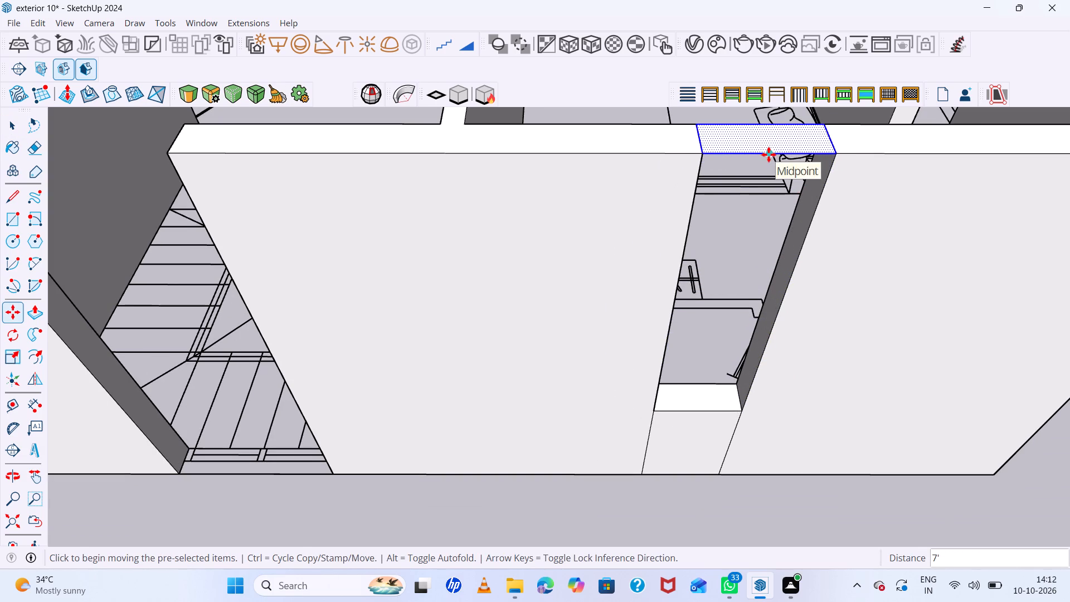
Push/Pull the copied face above the bathroom window down 3' to form the lintel wall.
key(space)
text(p)
click(767, 148)
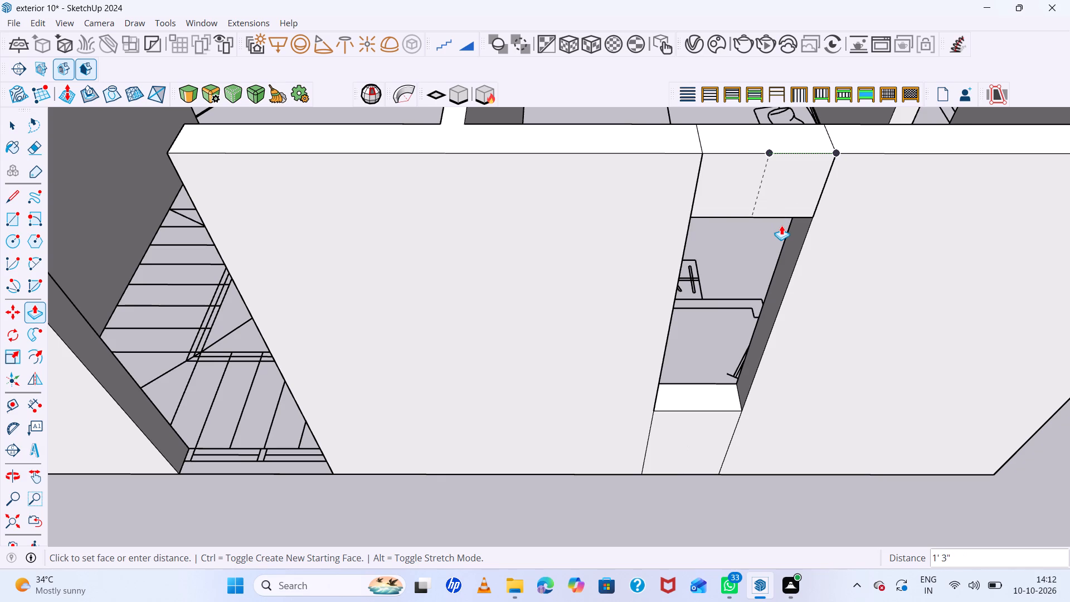
text(3')
key(Return)
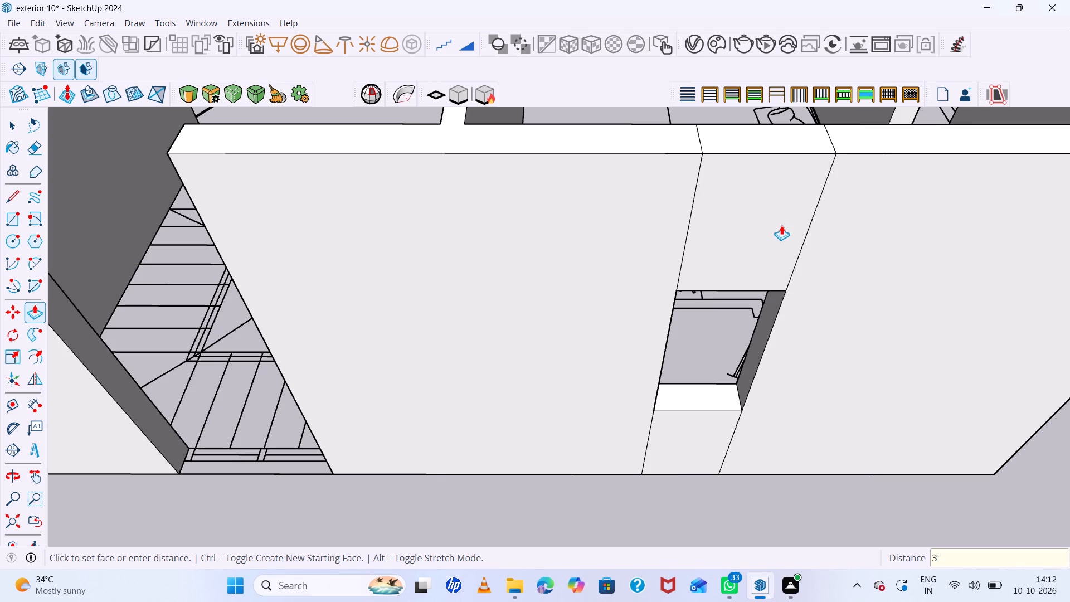
Erase the vertical seam lines above and below the bathroom window on the outer face and the two seams across the wall top.
key(space)
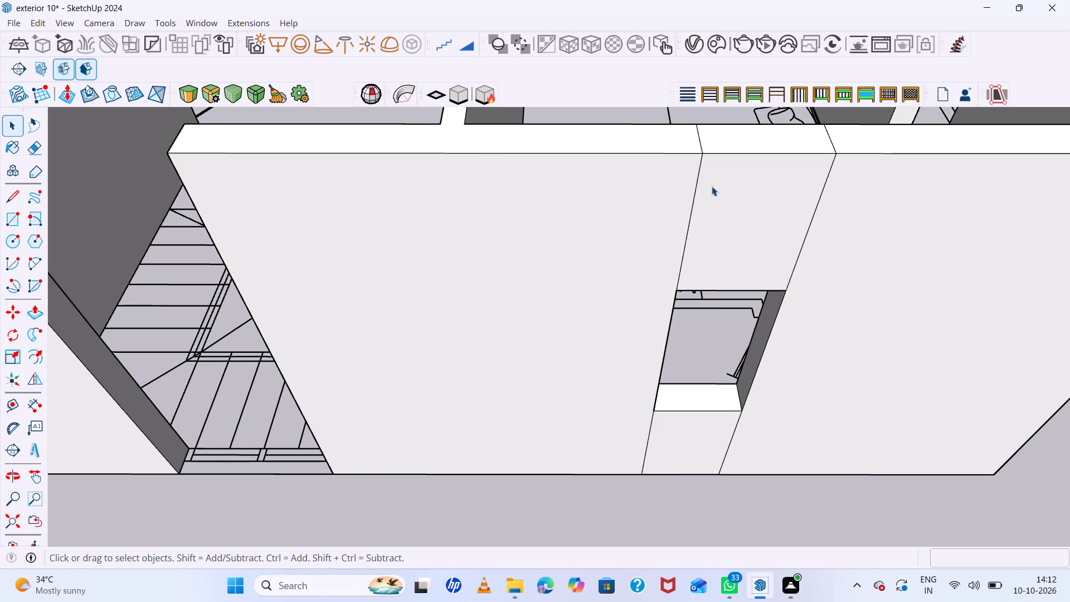
key(e)
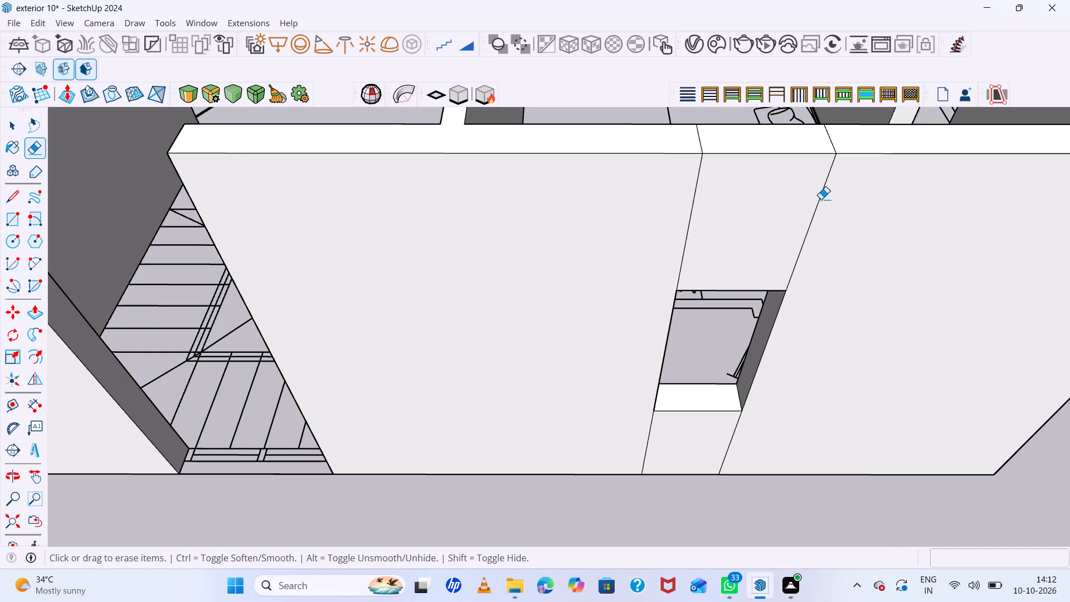
click(820, 201)
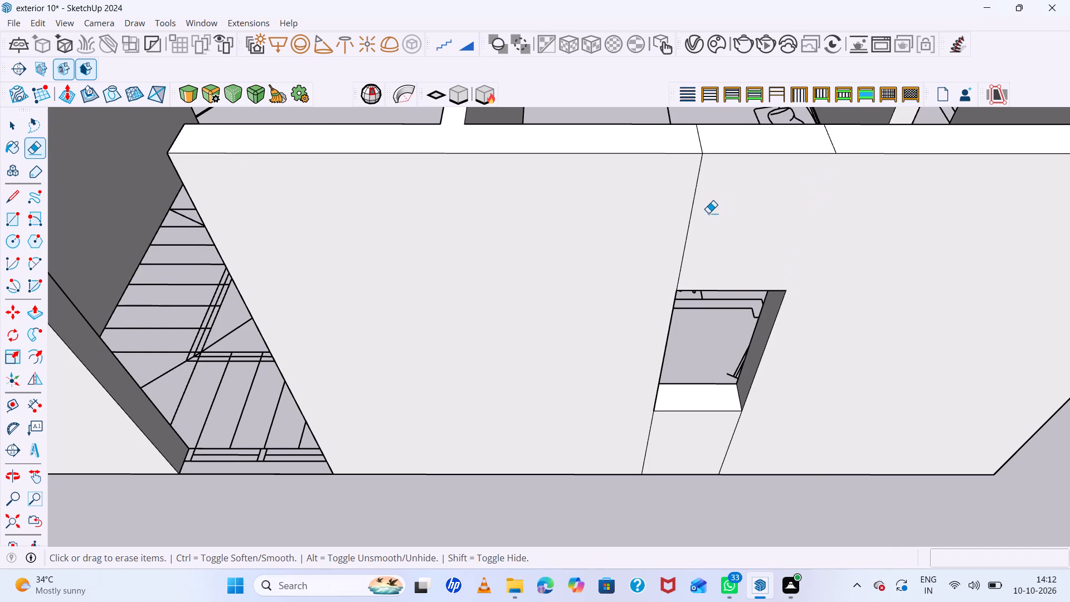
drag(688, 216, 673, 219)
click(671, 224)
drag(703, 221, 679, 222)
drag(675, 222, 670, 222)
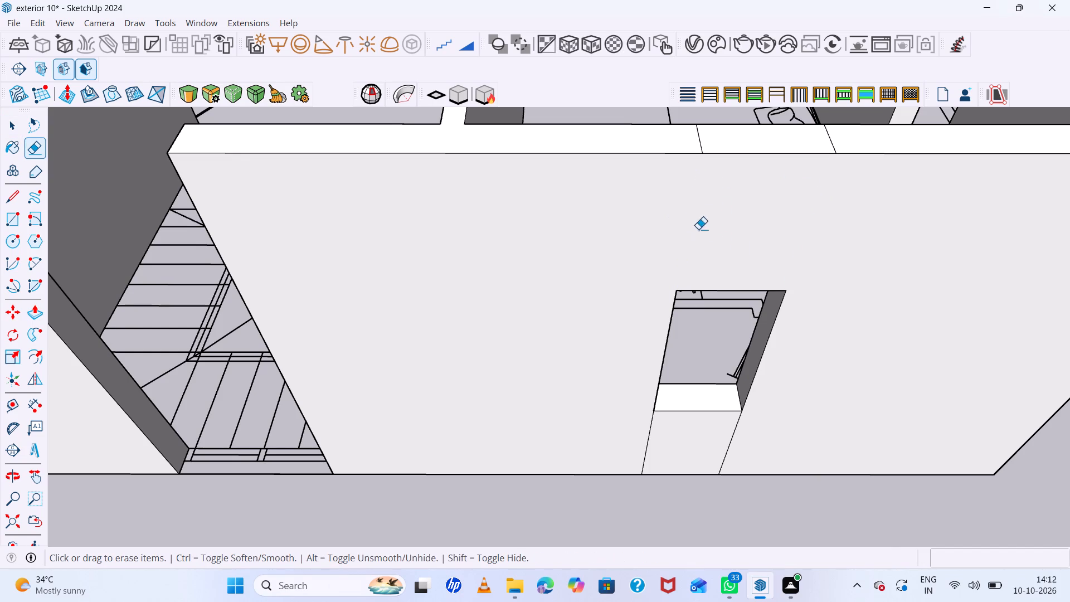
drag(752, 420, 640, 440)
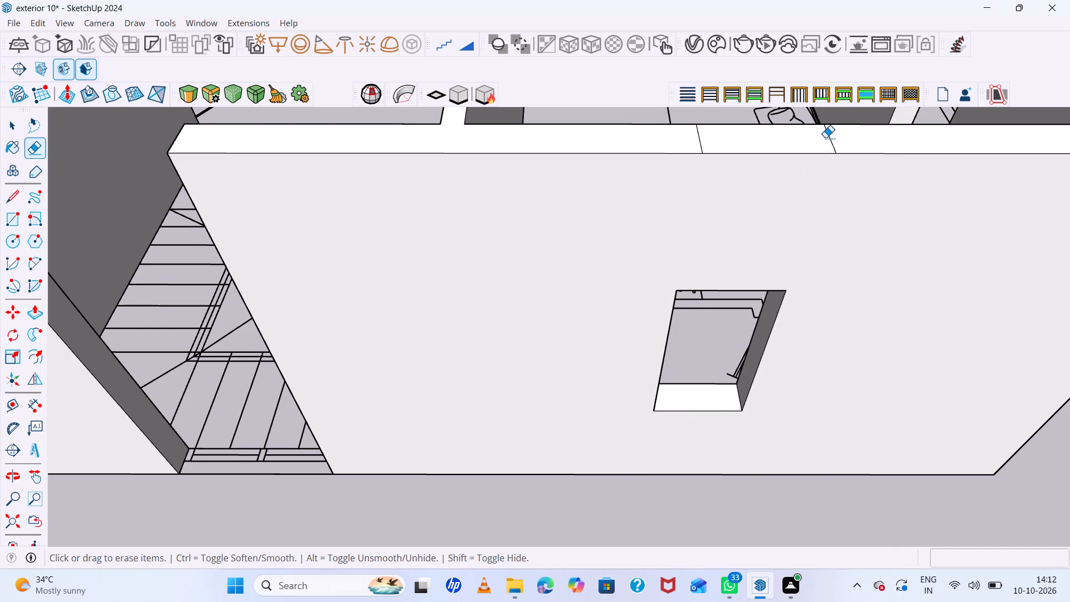
drag(833, 138, 808, 140)
drag(724, 146, 639, 147)
Erase the vertical seam lines above and below the bathroom window on the wall's inner face.
scroll(480, 198, down, 1)
middle_drag(498, 208, 785, 256)
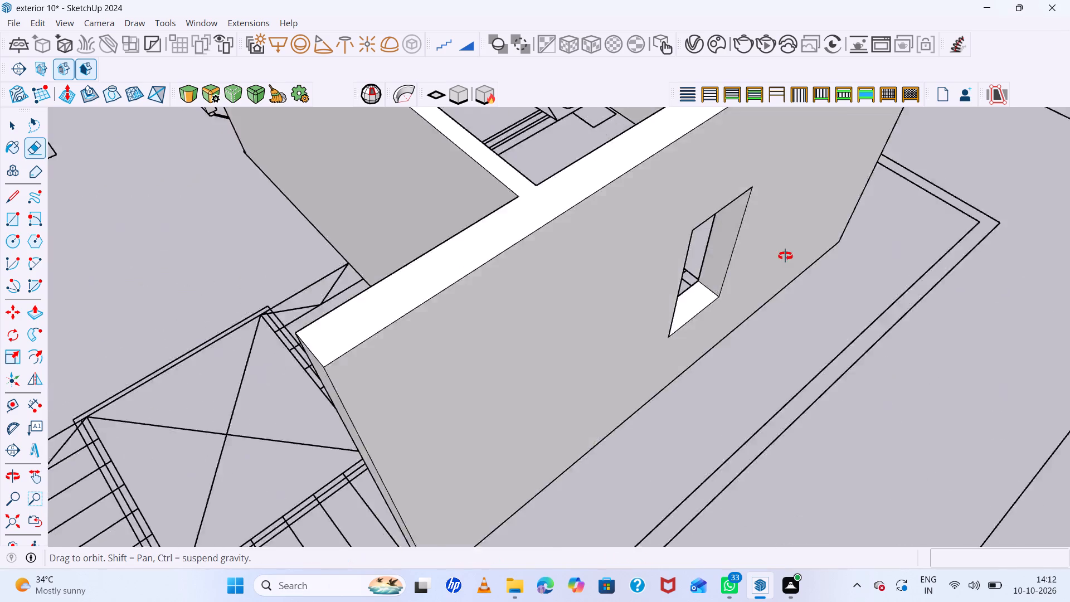
middle_drag(785, 256, 985, 296)
scroll(571, 251, up, 6)
scroll(571, 229, down, 19)
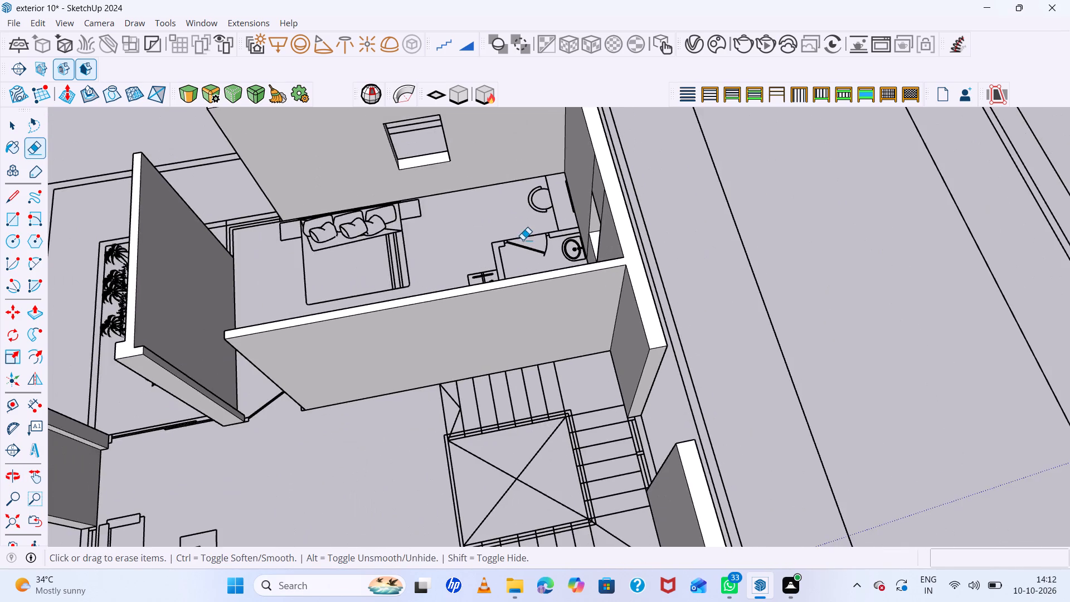
middle_drag(523, 240, 697, 163)
scroll(549, 177, up, 12)
click(553, 177)
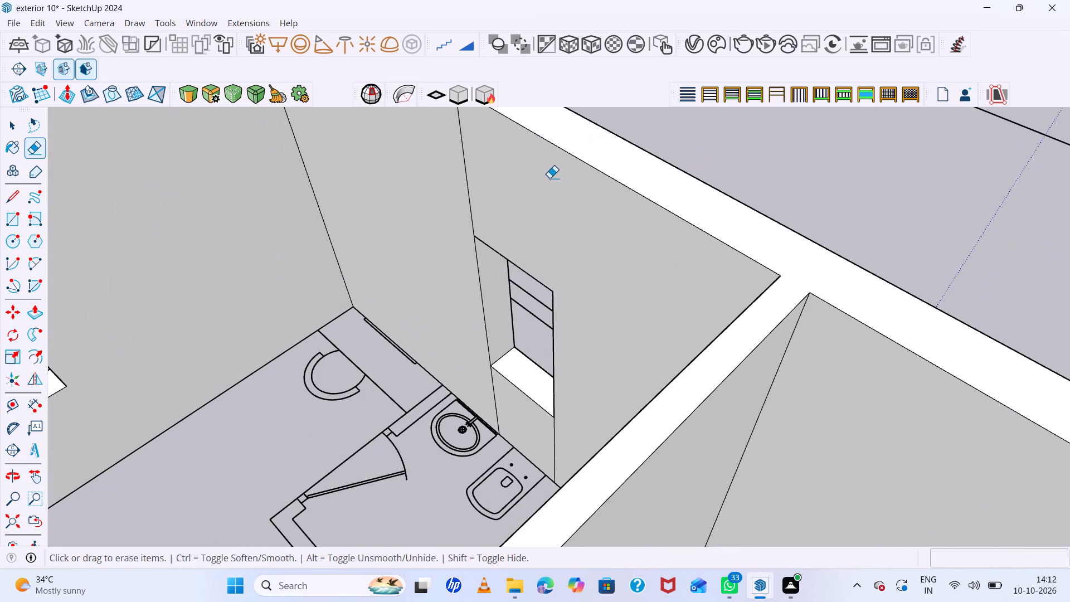
click(464, 148)
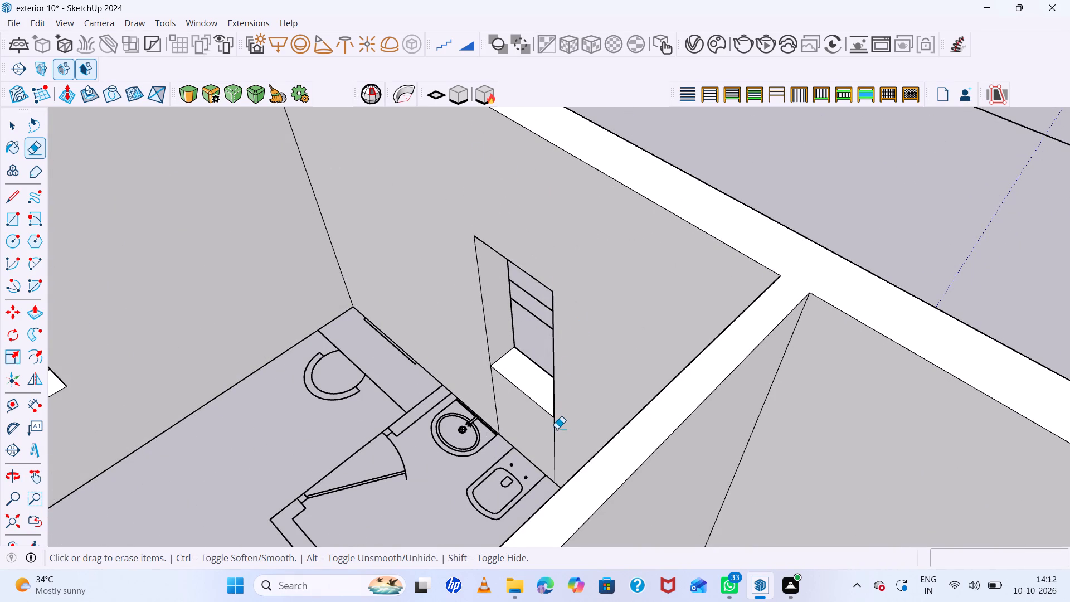
click(558, 430)
click(553, 436)
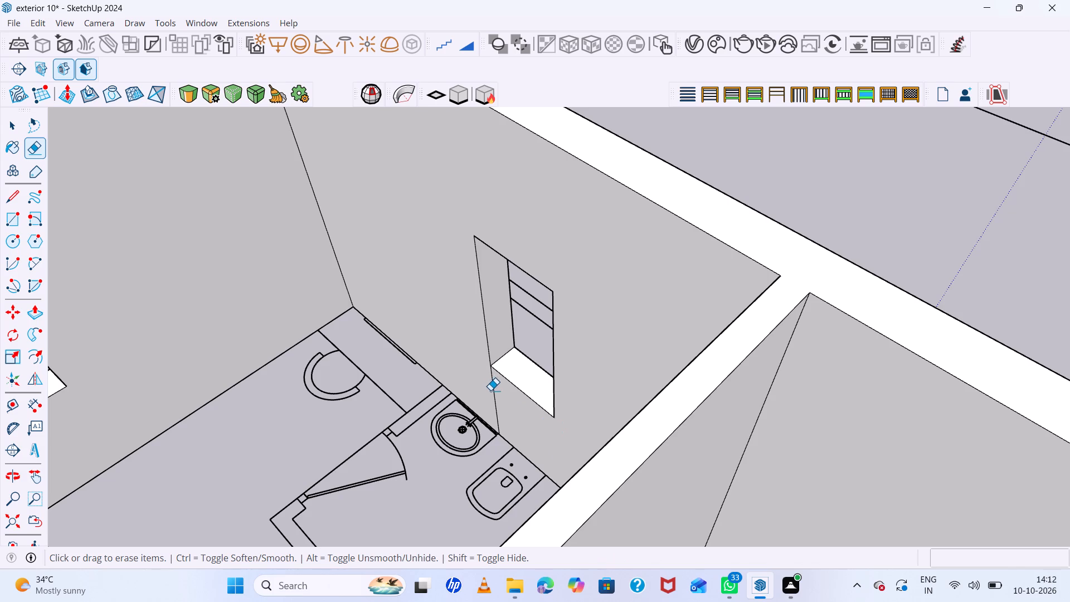
click(493, 393)
Examine the house's outer walls around the finished windows and the remaining openings beside the staircase.
scroll(533, 374, down, 16)
middle_drag(624, 358, 213, 278)
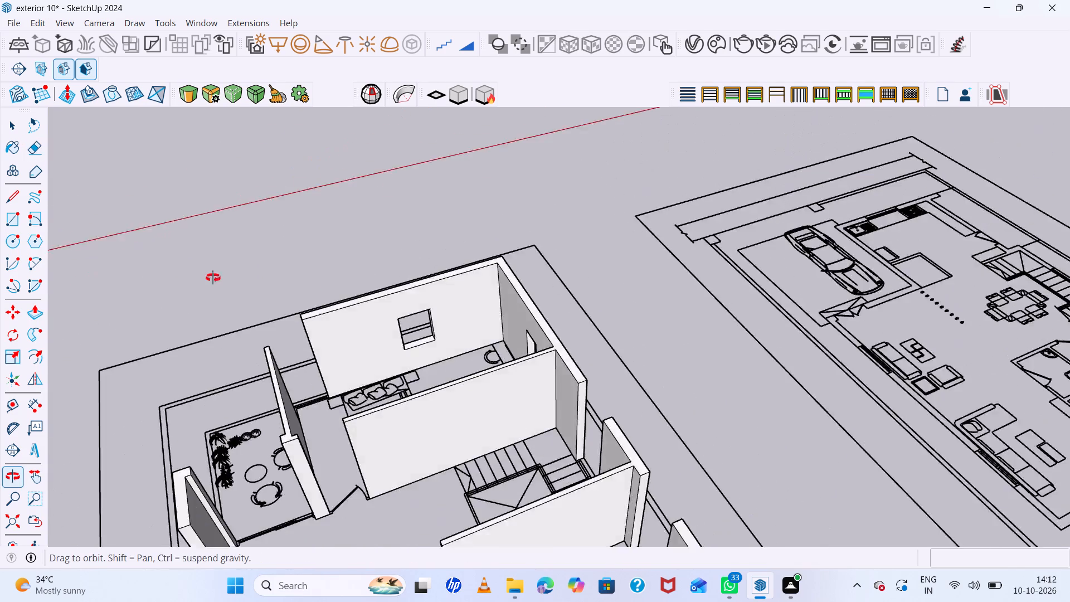
middle_drag(213, 278, 59, 258)
scroll(359, 308, up, 7)
scroll(367, 301, down, 8)
scroll(452, 397, up, 6)
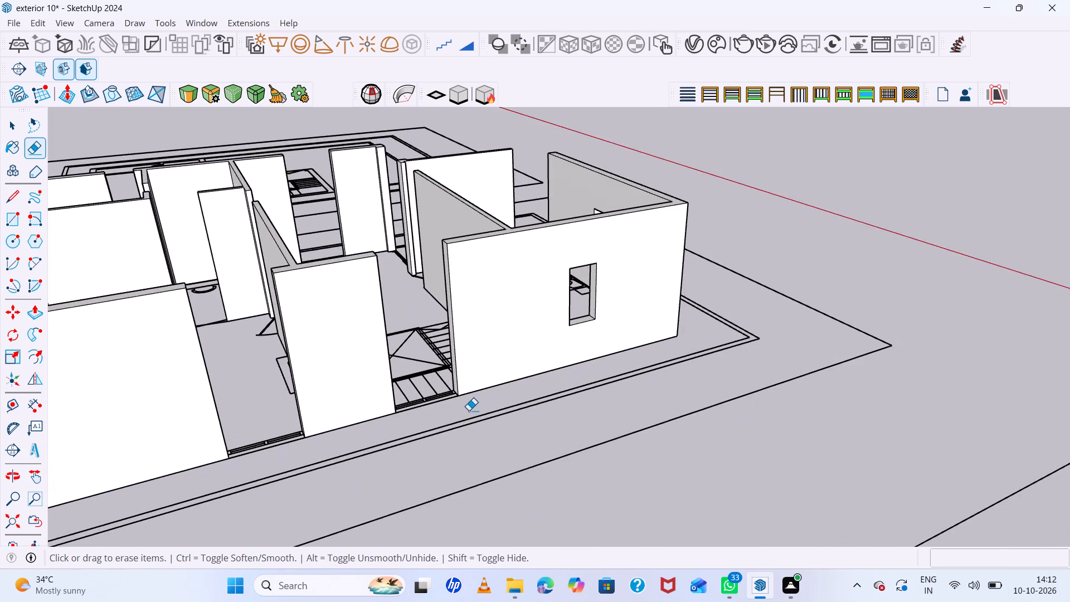
middle_drag(461, 411, 392, 478)
scroll(393, 421, up, 7)
scroll(361, 378, down, 13)
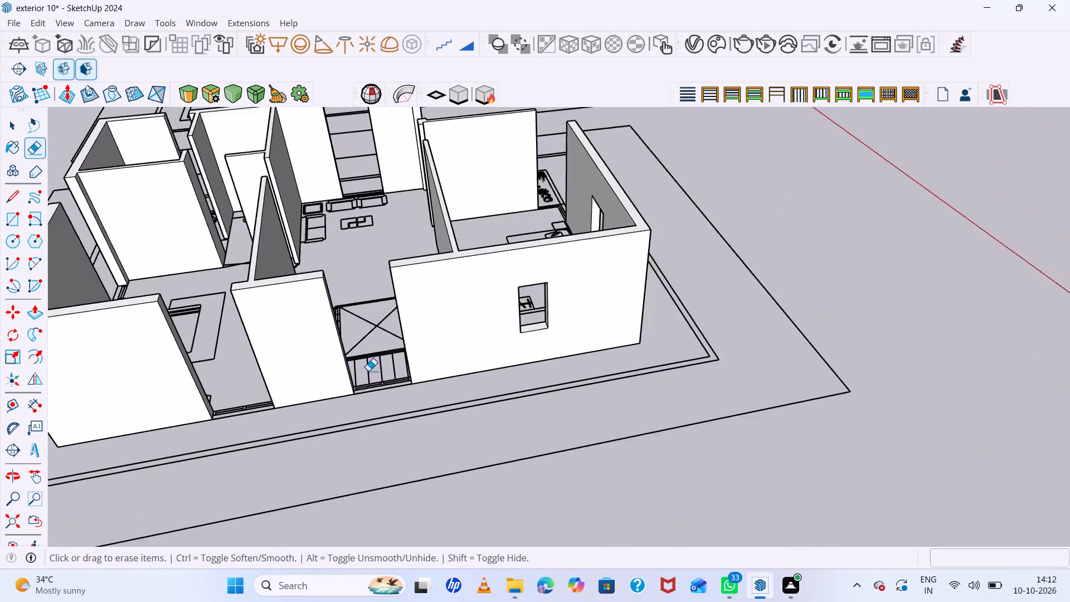
middle_drag(395, 382, 220, 177)
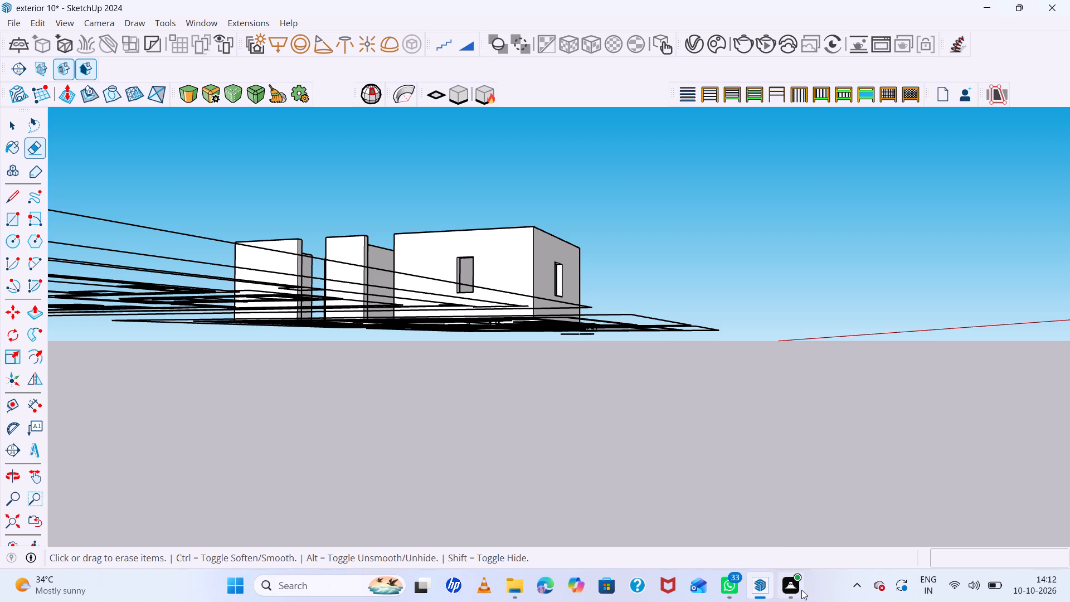
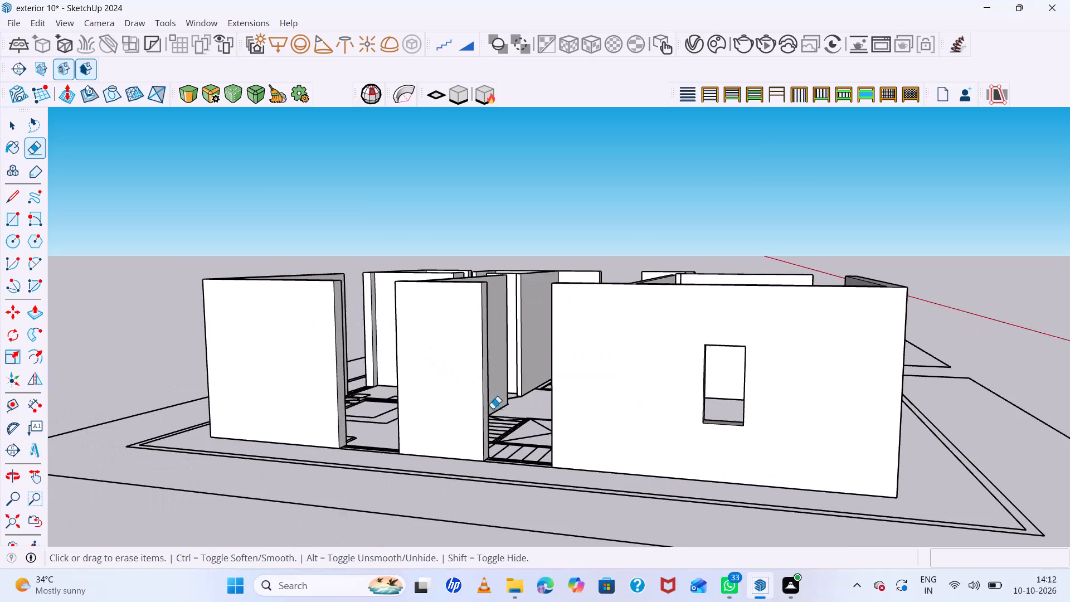
Draw a 4' by 9" rectangle across the base of the wall opening beside the staircase.
middle_drag(542, 454, 581, 511)
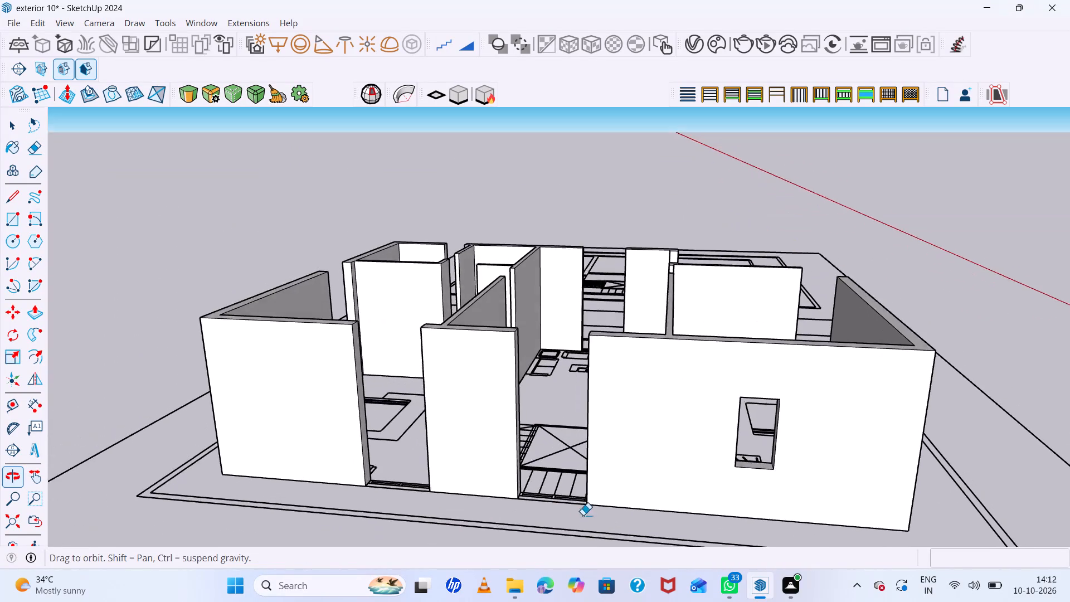
scroll(591, 502, up, 8)
scroll(576, 435, down, 8)
scroll(532, 404, up, 7)
middle_drag(548, 425, 559, 467)
scroll(539, 370, down, 5)
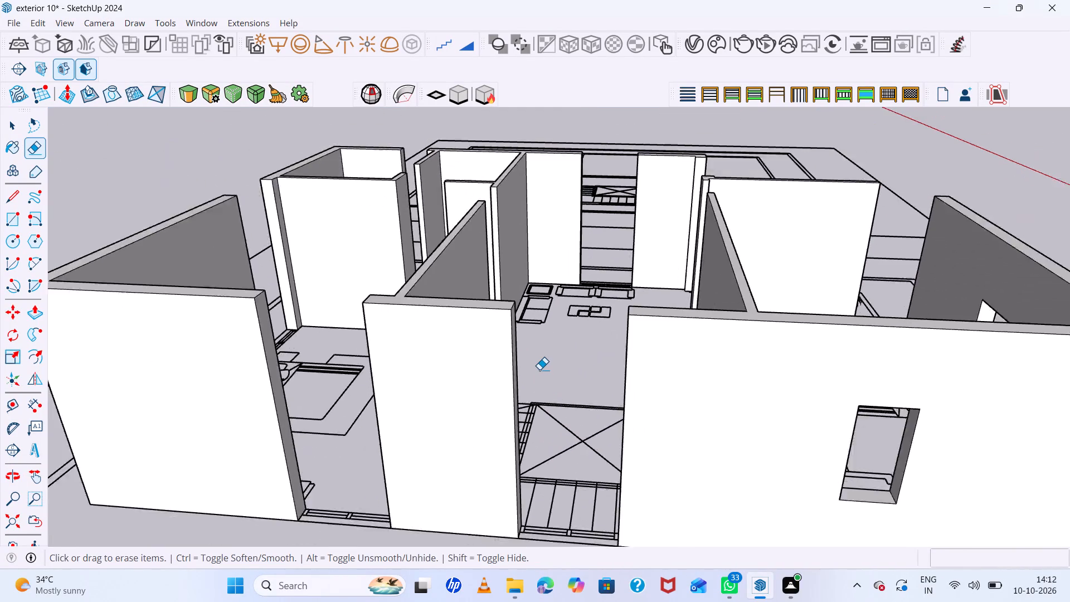
scroll(539, 370, down, 9)
scroll(555, 431, up, 13)
middle_drag(582, 504, 593, 548)
scroll(596, 472, up, 3)
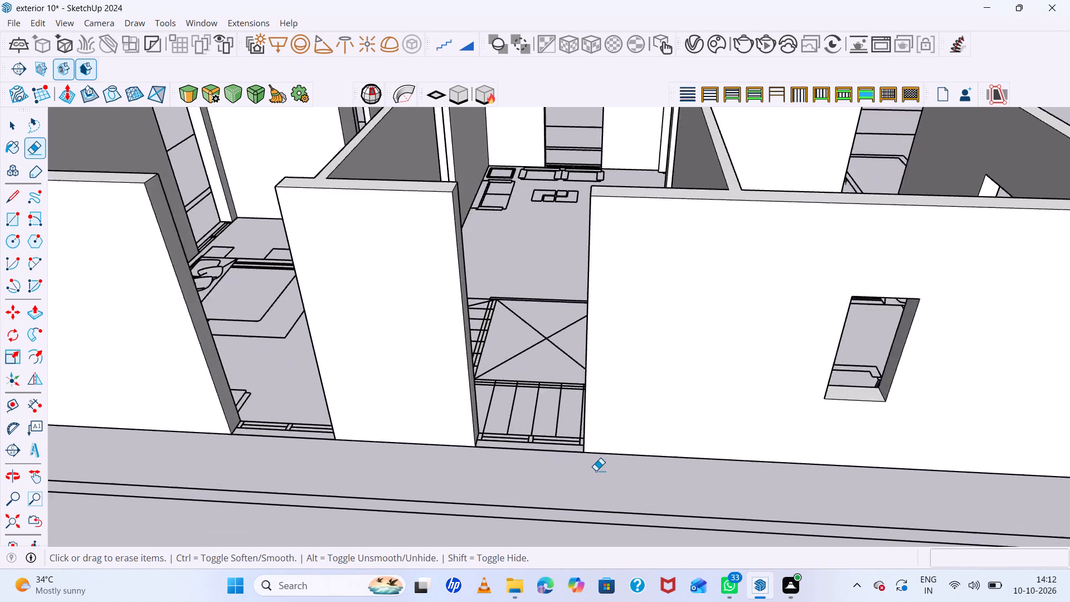
scroll(596, 470, up, 7)
middle_drag(579, 460, 586, 493)
scroll(461, 467, up, 5)
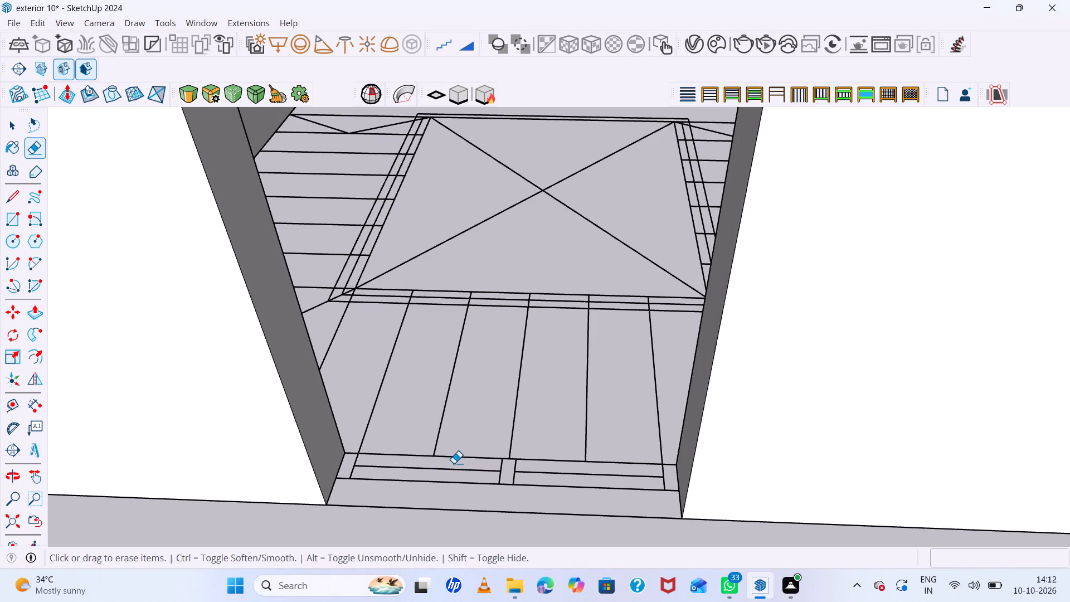
key(r)
click(344, 456)
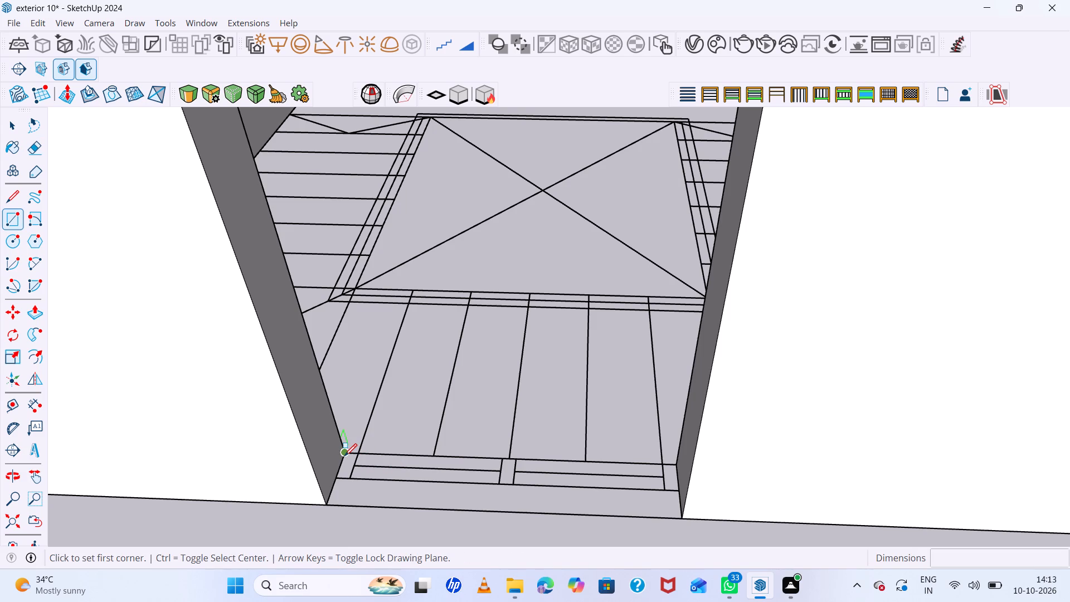
click(682, 516)
Push/Pull the rectangle in the staircase opening up 3' to form the sill wall.
key(p)
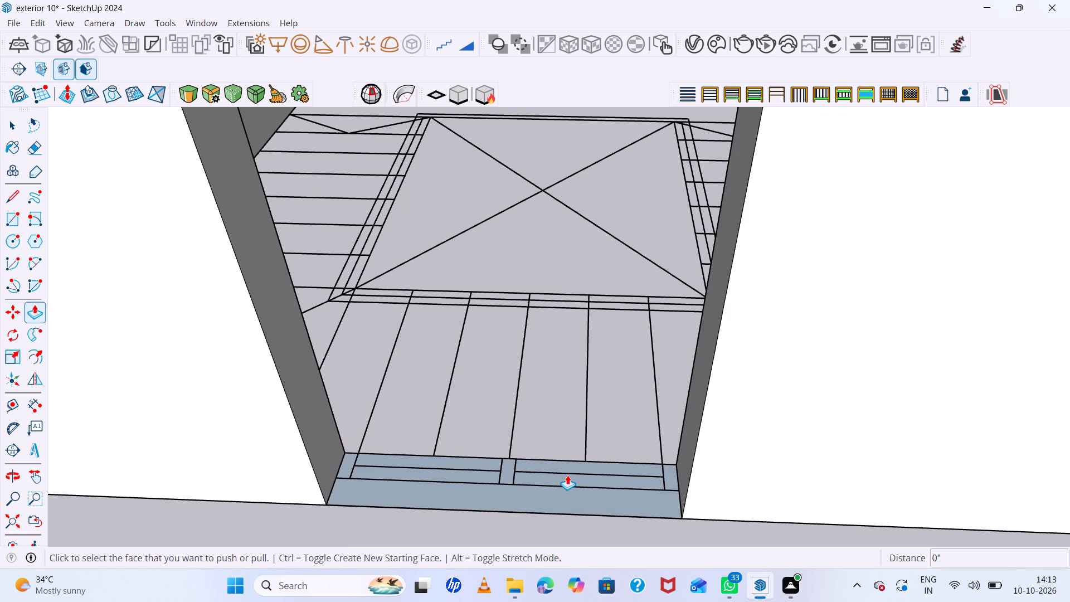
click(567, 475)
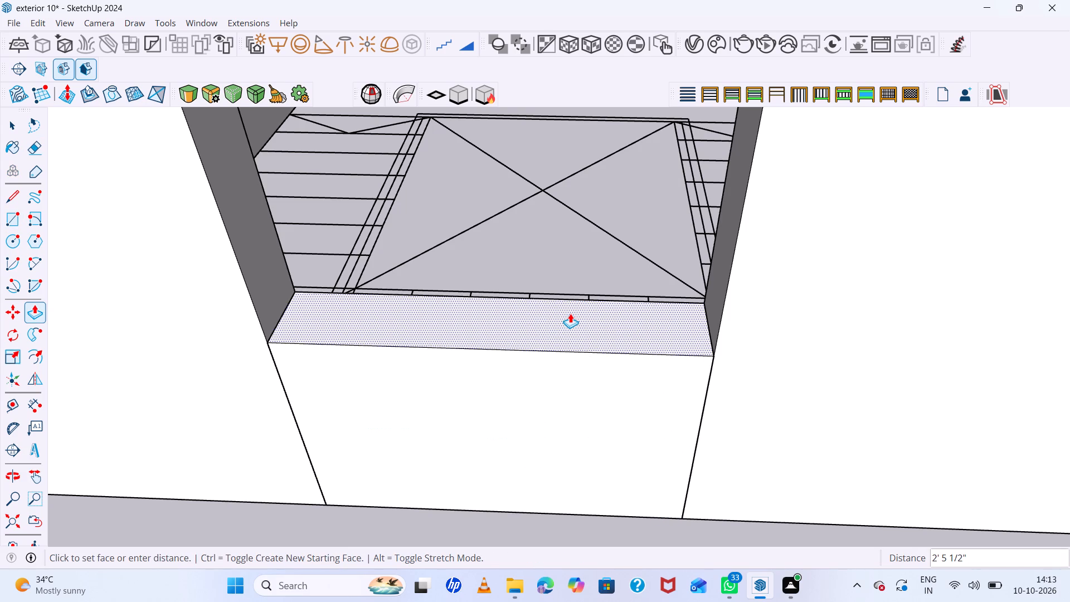
text(3')
key(Return)
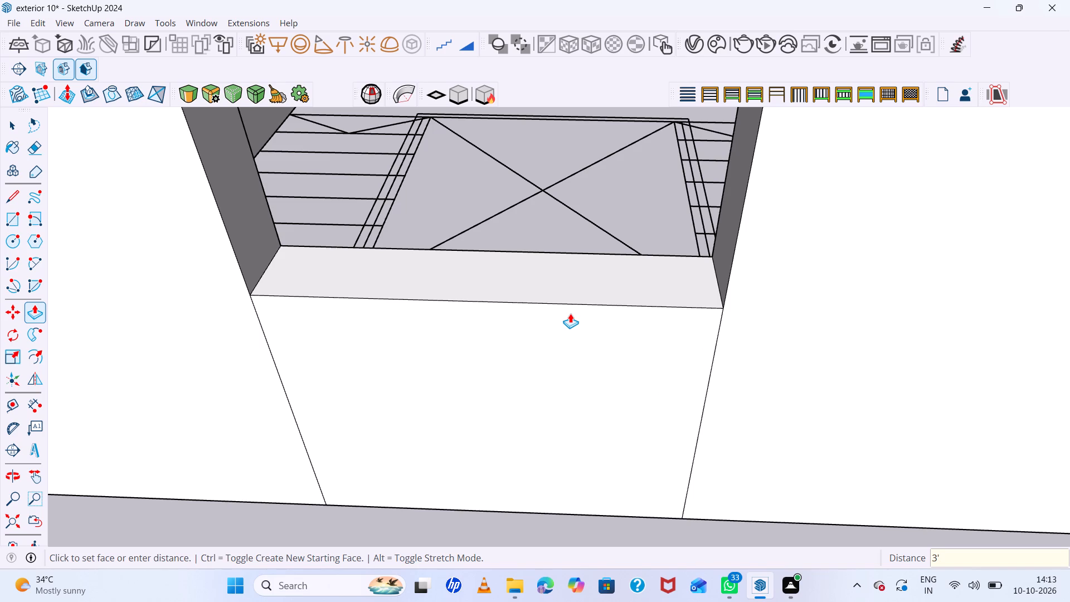
Copy the top face of the staircase sill wall vertically up to the top of the adjoining walls.
key(space)
click(585, 289)
key(m)
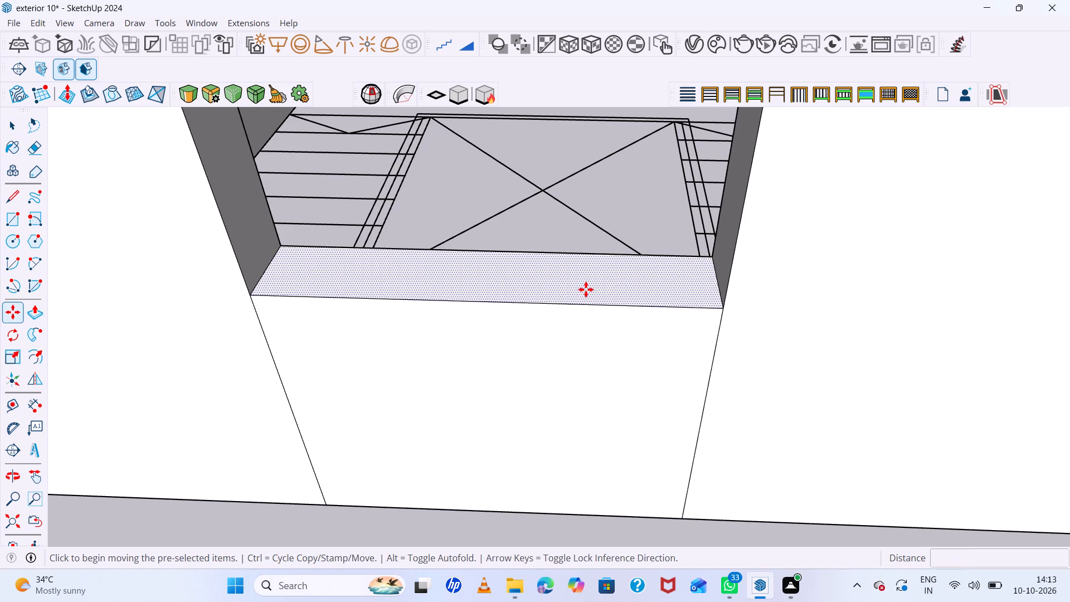
ctrl+click(720, 306)
scroll(741, 205, down, 9)
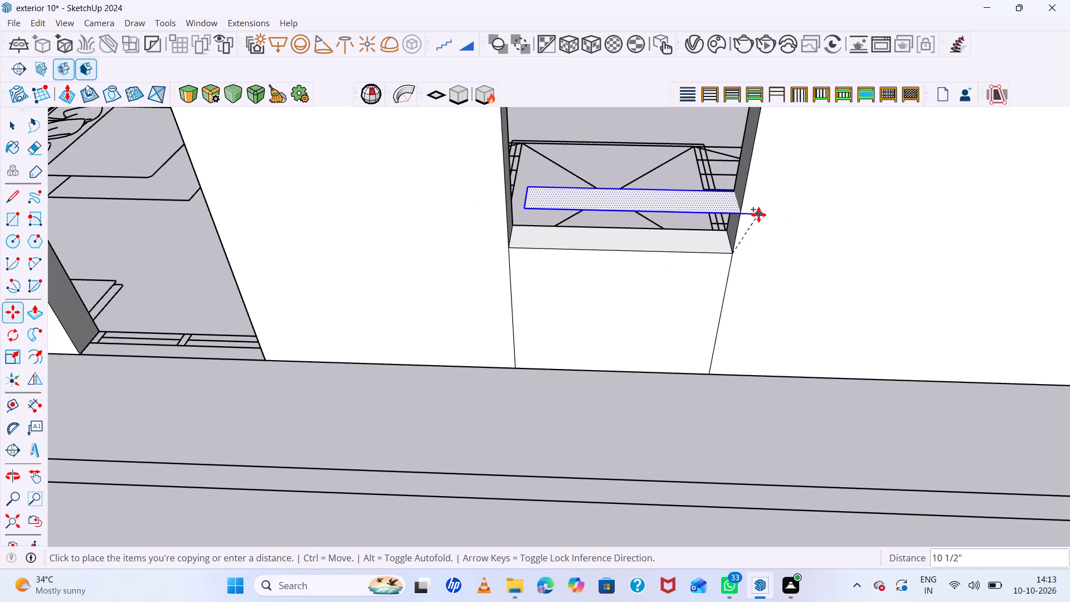
key(Up)
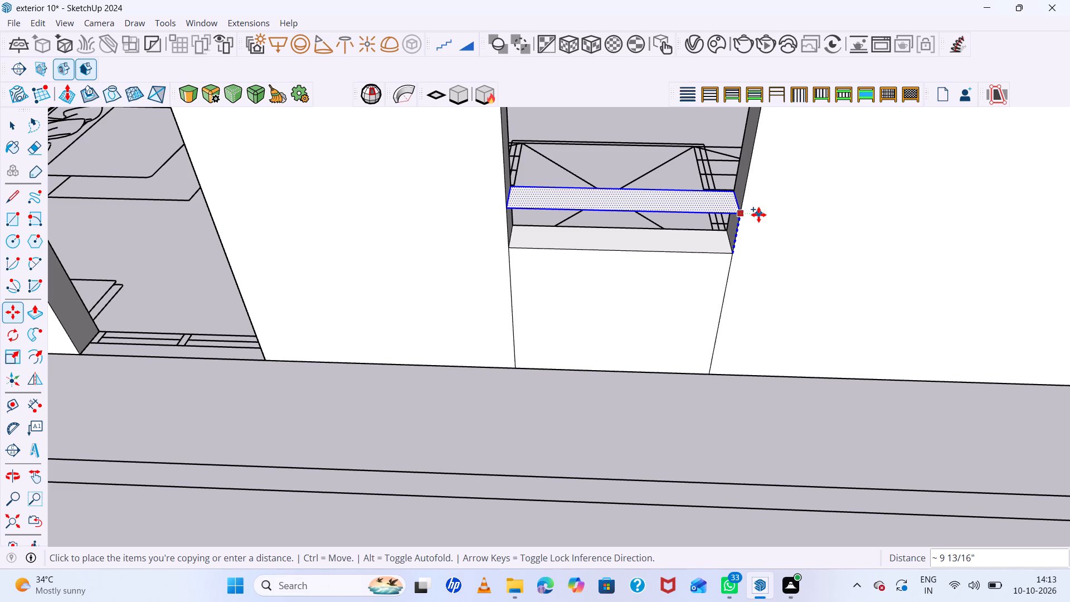
scroll(758, 215, down, 5)
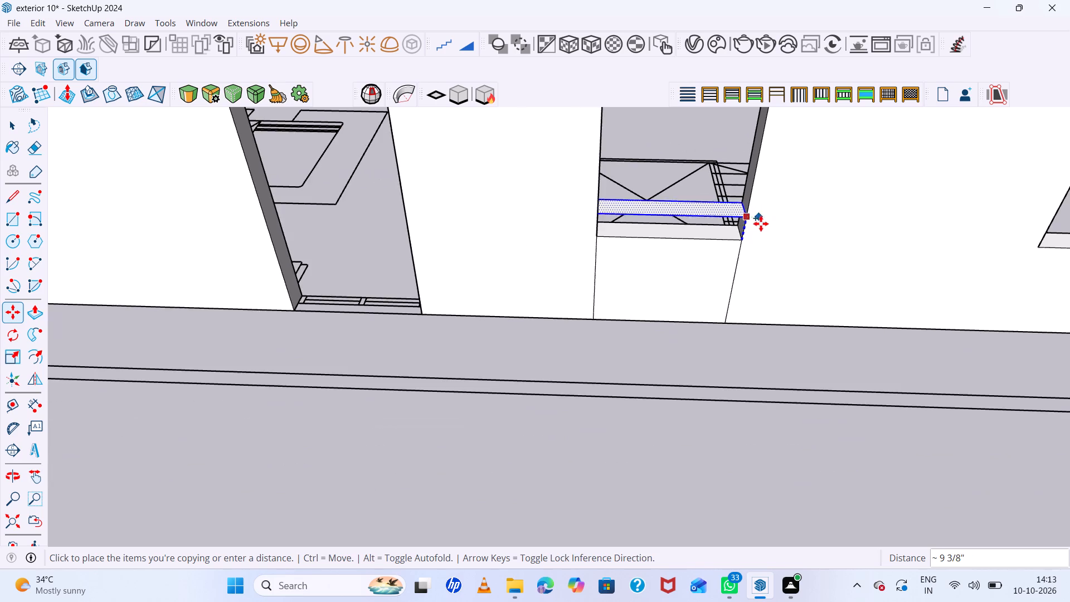
scroll(763, 229, down, 10)
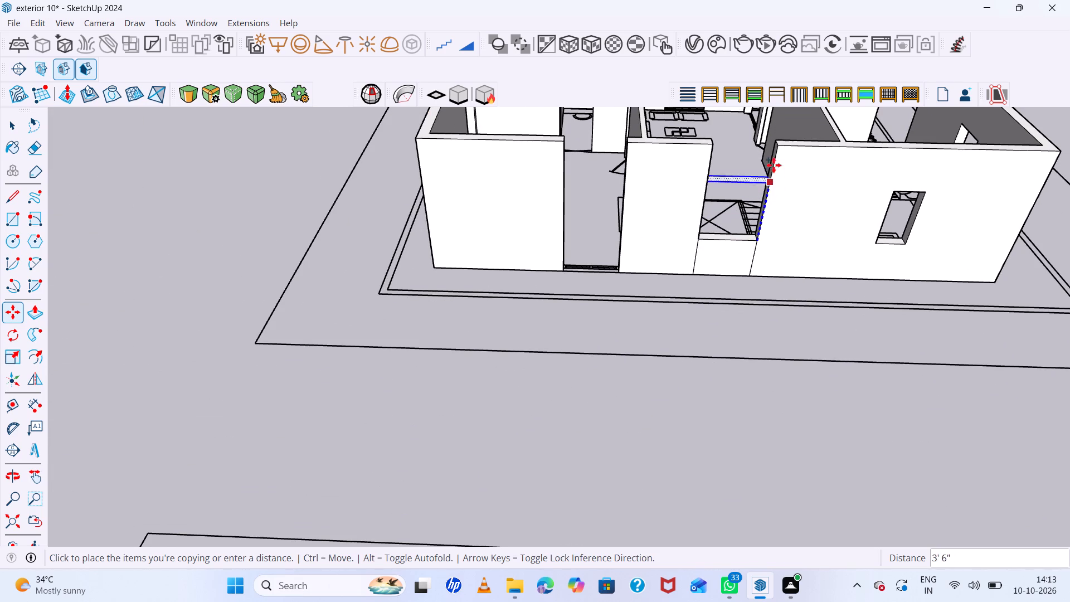
click(778, 144)
Push/Pull the copied face above the staircase window down 3' to form the lintel wall.
scroll(741, 142, up, 11)
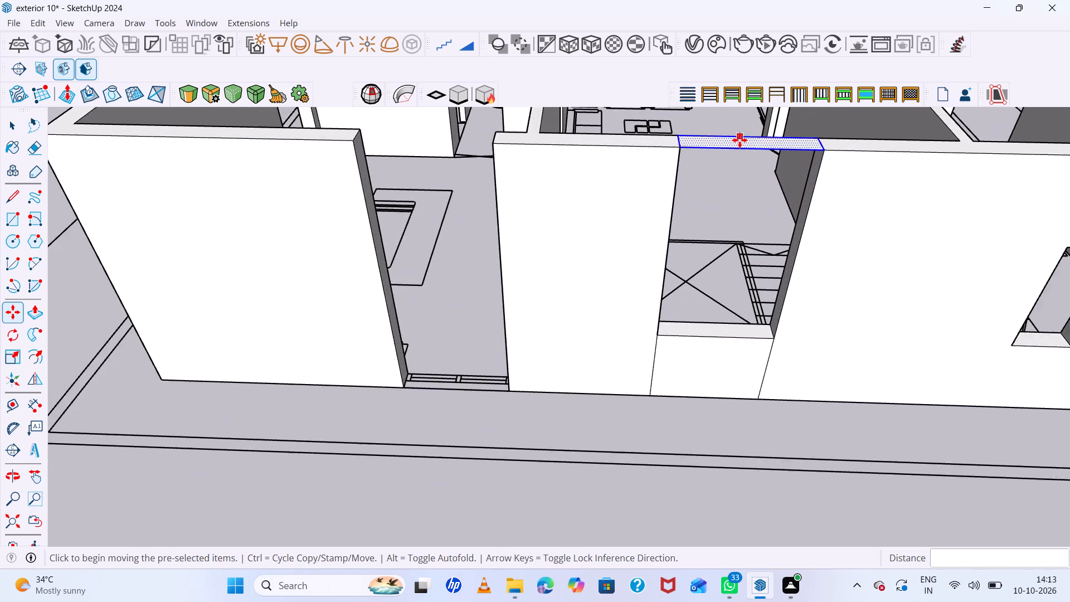
scroll(740, 140, up, 4)
key(space)
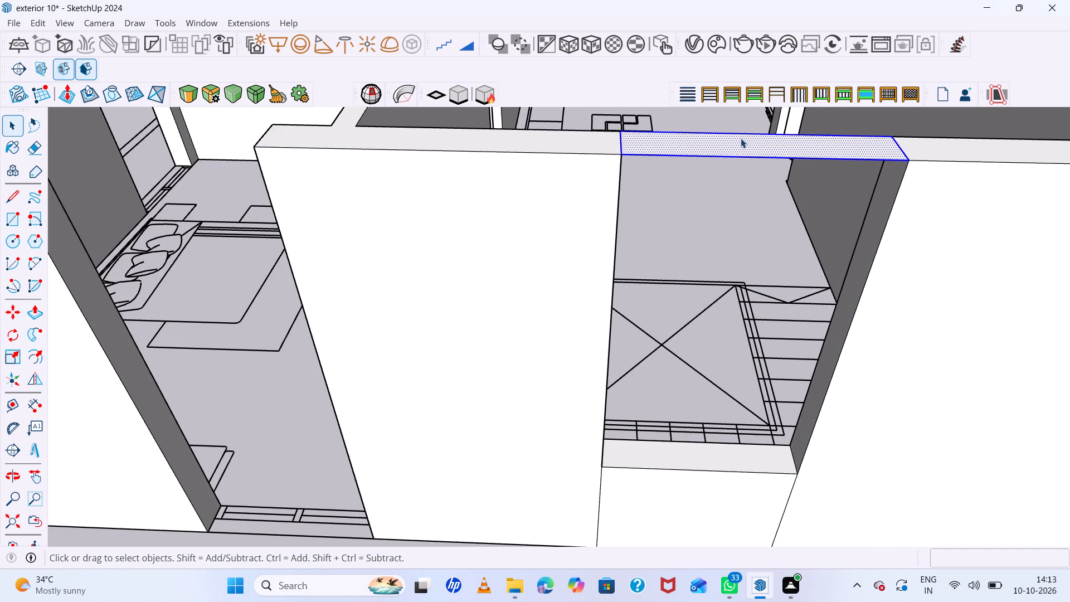
key(p)
click(741, 138)
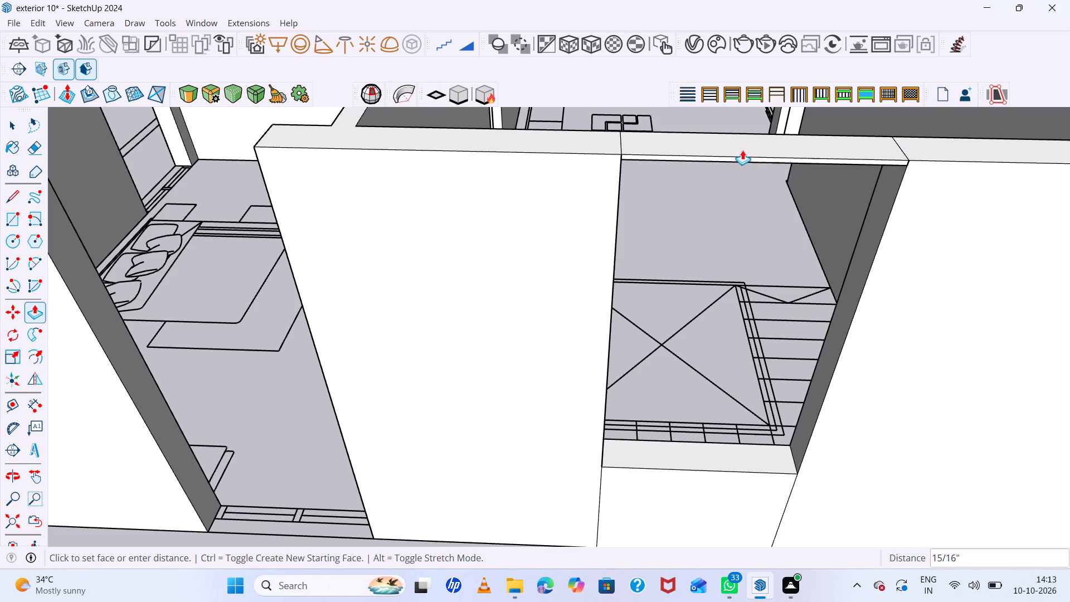
key(3)
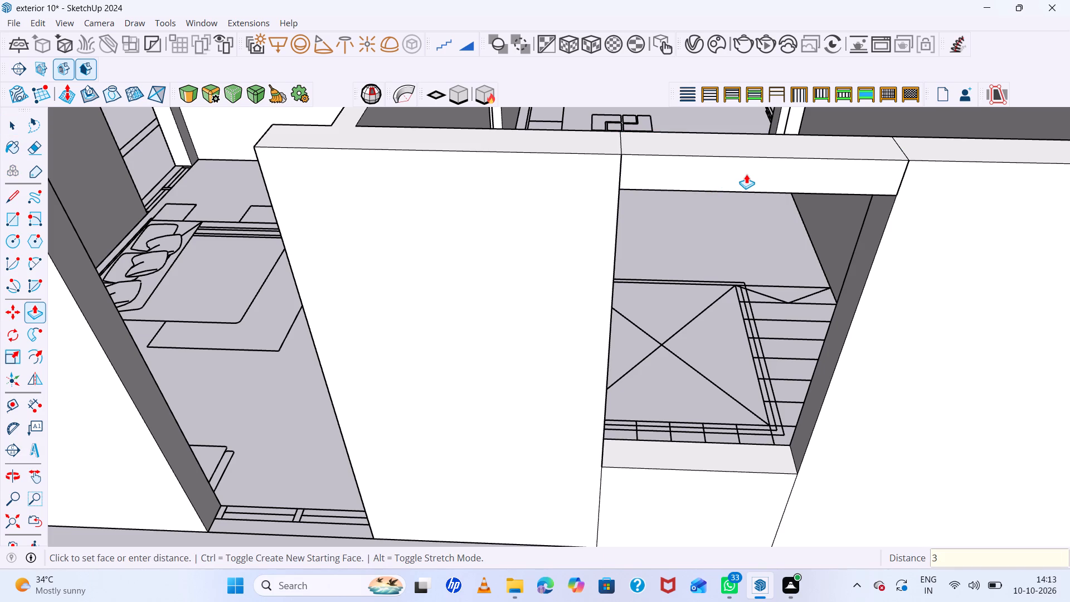
key(apostrophe)
key(Return)
key(space)
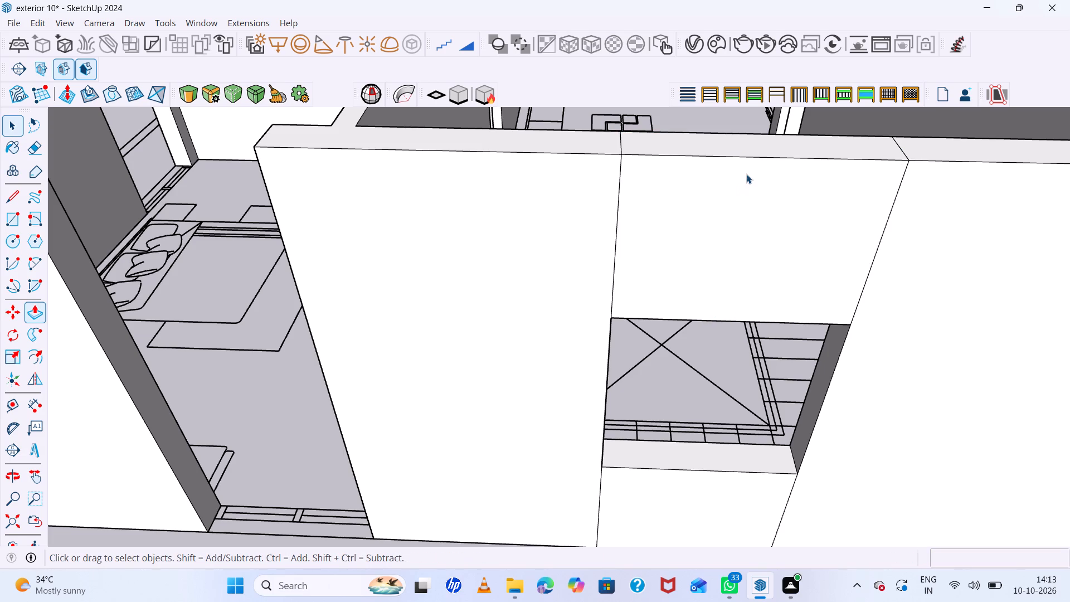
Erase the vertical seam lines above and below the staircase window on the wall's outer face.
key(e)
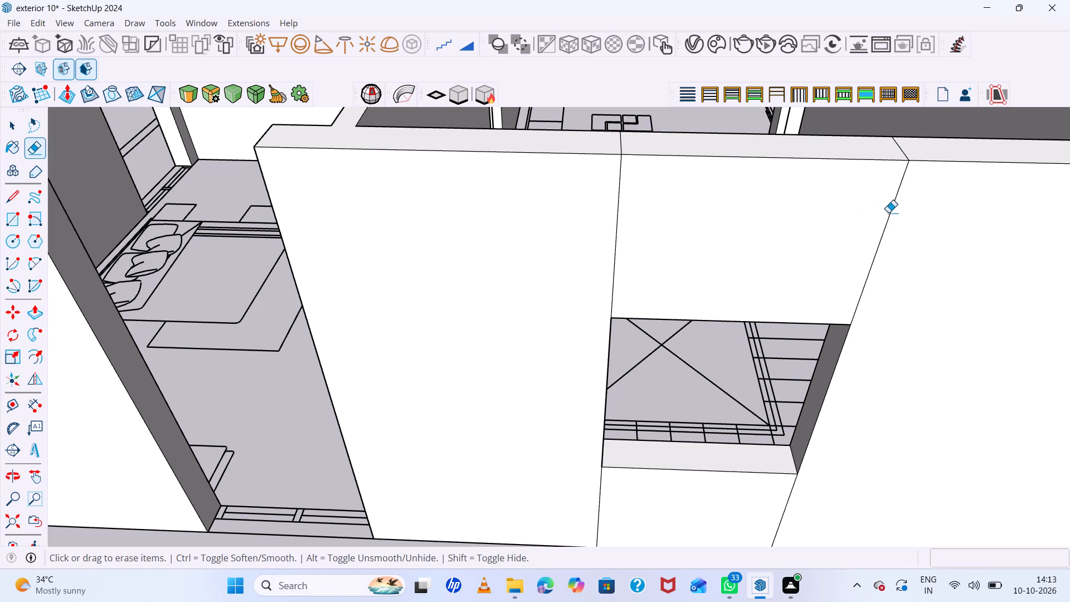
drag(903, 208, 781, 212)
drag(703, 230, 498, 236)
drag(490, 236, 478, 239)
scroll(731, 230, down, 8)
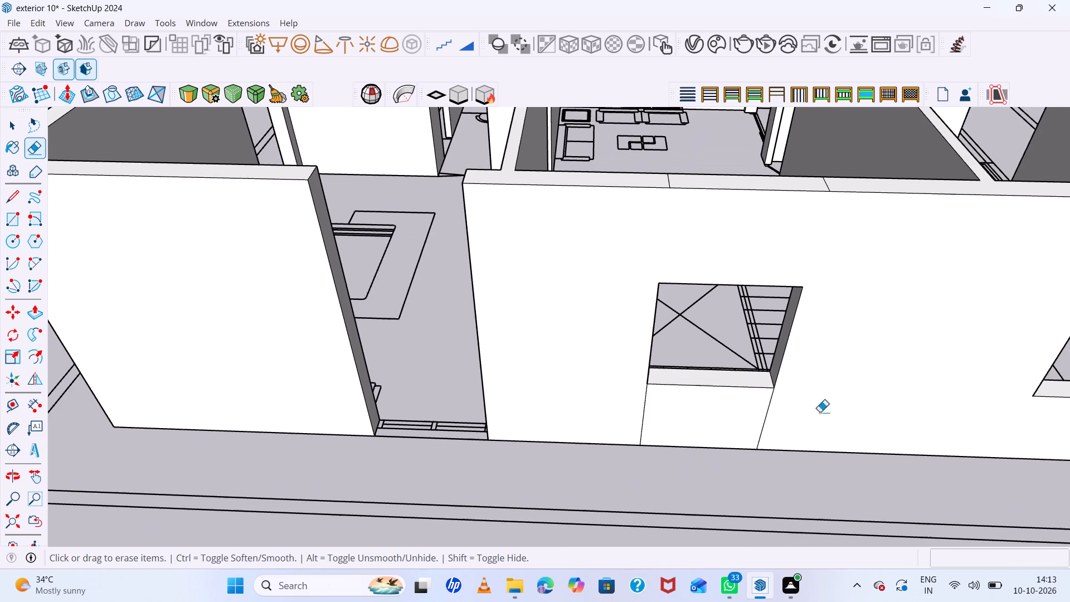
drag(797, 423, 662, 424)
click(656, 424)
drag(689, 424, 518, 404)
Erase the two seam lines across the wall top above the staircase window.
middle_drag(636, 416, 787, 441)
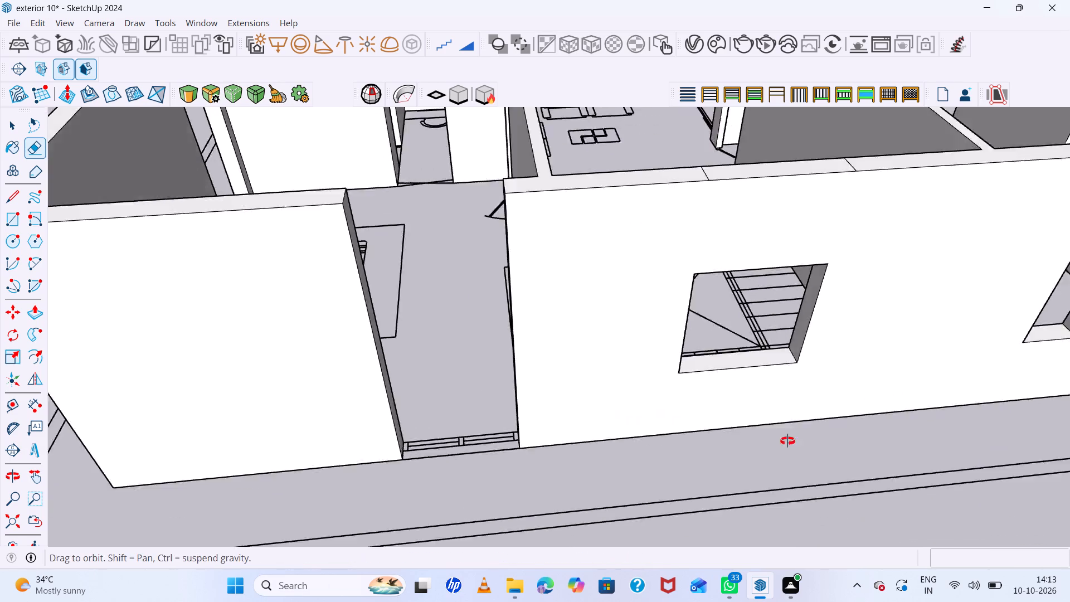
middle_drag(787, 441, 844, 458)
scroll(718, 260, up, 6)
scroll(703, 206, down, 7)
scroll(626, 284, down, 6)
scroll(771, 183, up, 11)
drag(766, 170, 689, 211)
click(686, 212)
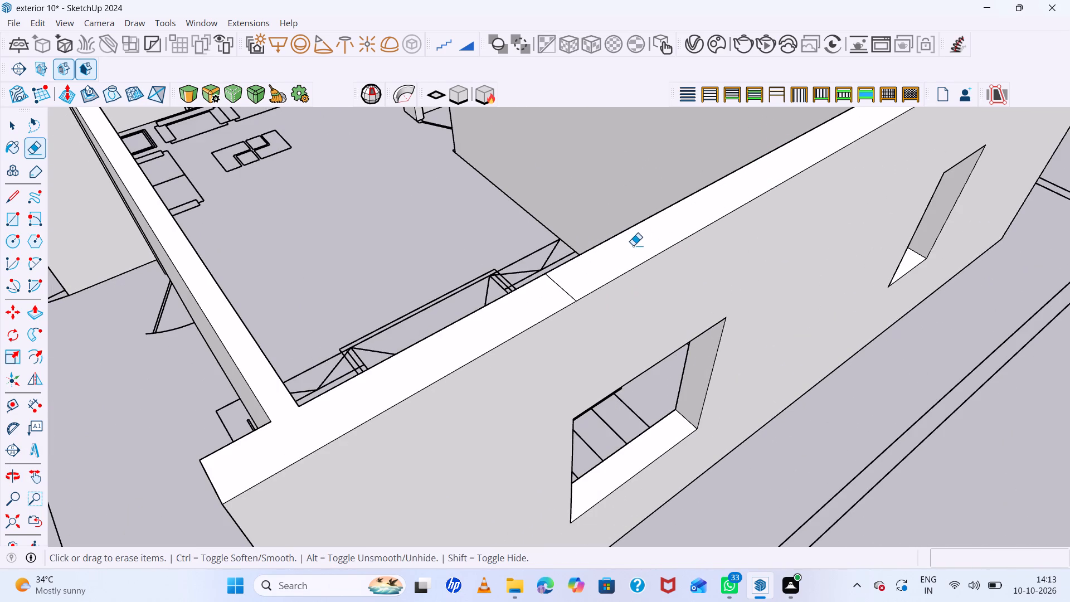
drag(620, 255, 534, 297)
drag(530, 298, 504, 305)
Erase the vertical seam lines above and below the staircase window on the wall's inner face.
middle_drag(464, 323, 860, 382)
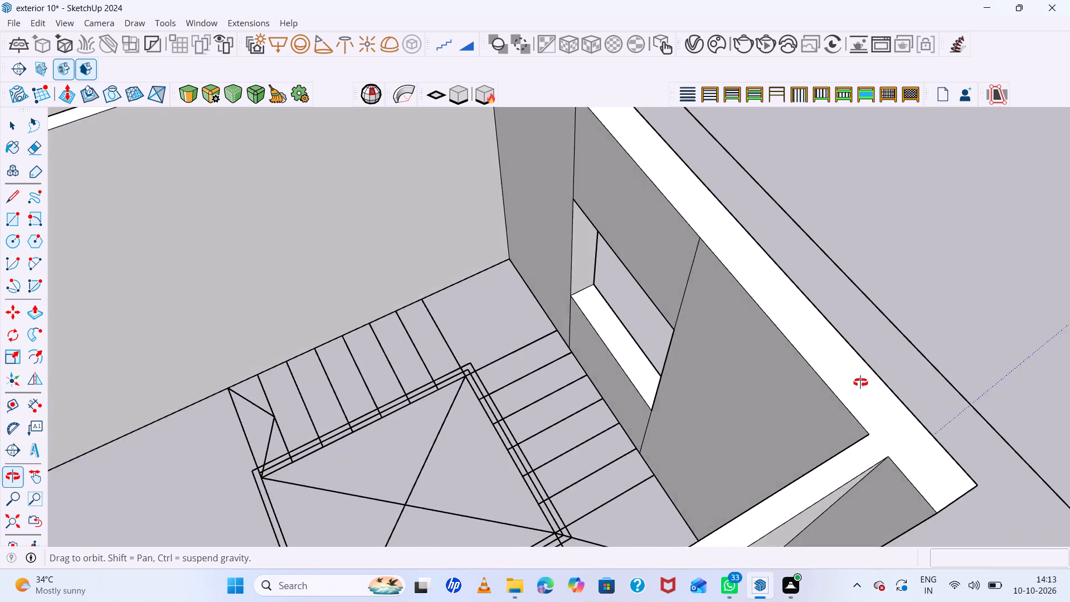
middle_drag(860, 382, 860, 327)
scroll(731, 208, up, 5)
drag(509, 143, 609, 220)
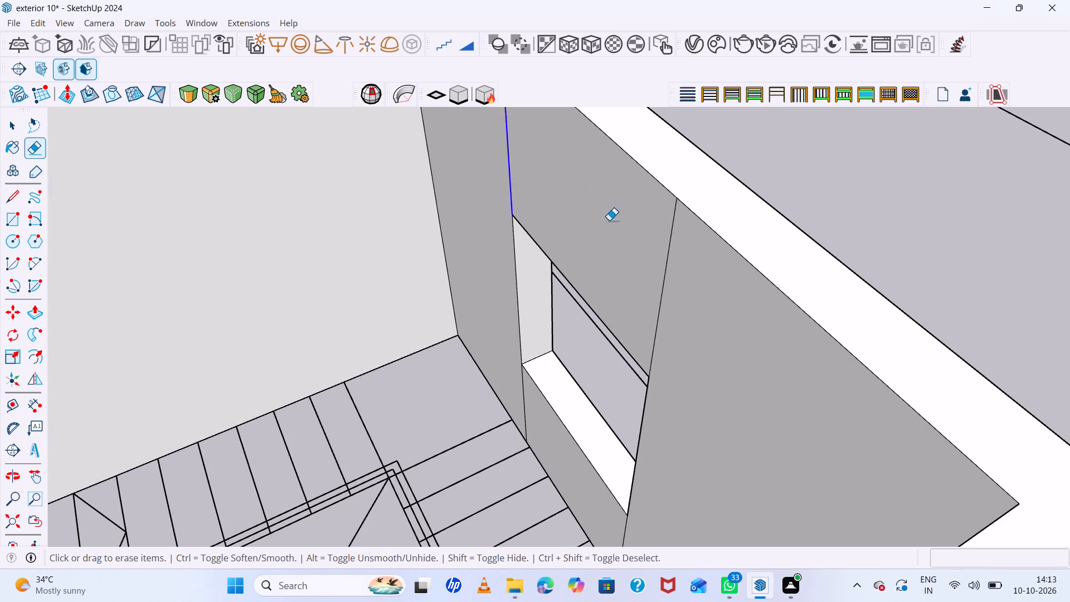
drag(609, 220, 621, 230)
drag(631, 216, 710, 287)
double_click(712, 288)
middle_drag(600, 325, 705, 242)
middle_click(705, 242)
middle_click(705, 242)
middle_click(705, 242)
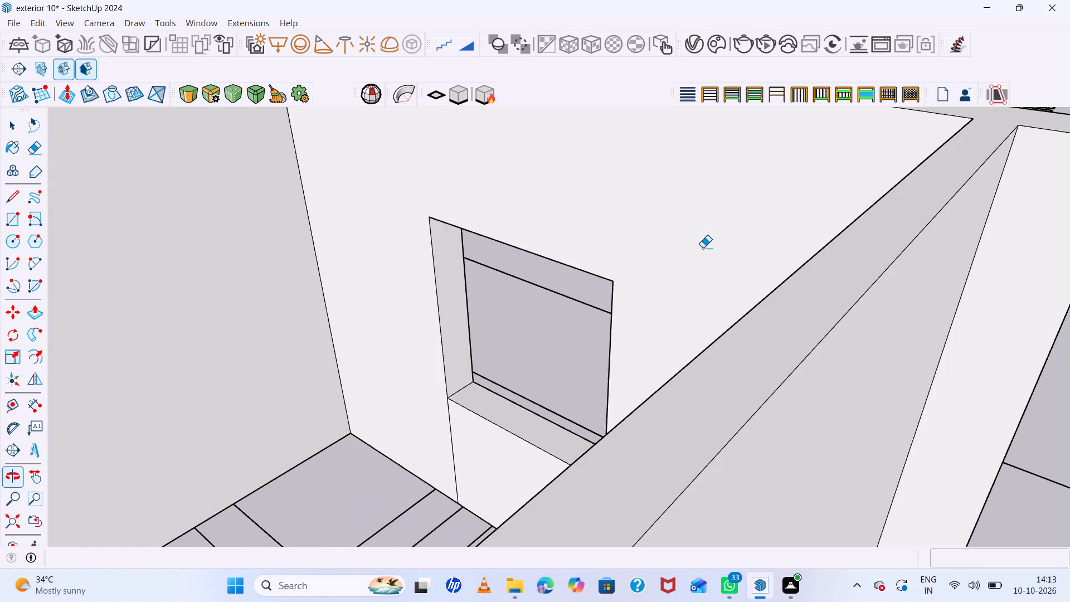
drag(433, 428, 447, 440)
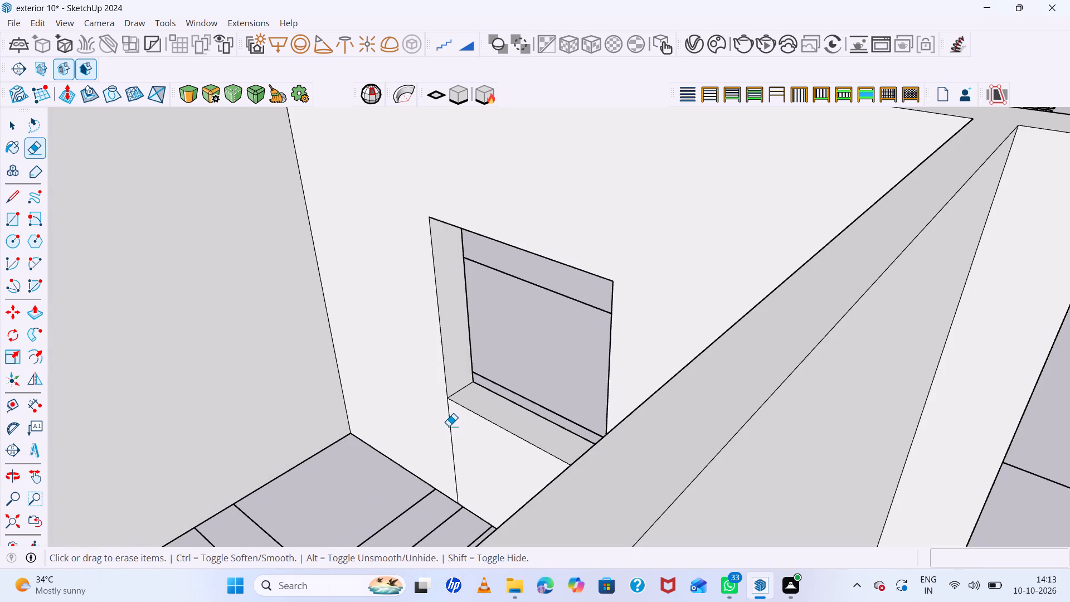
click(449, 426)
middle_drag(518, 430, 679, 420)
middle_click(679, 420)
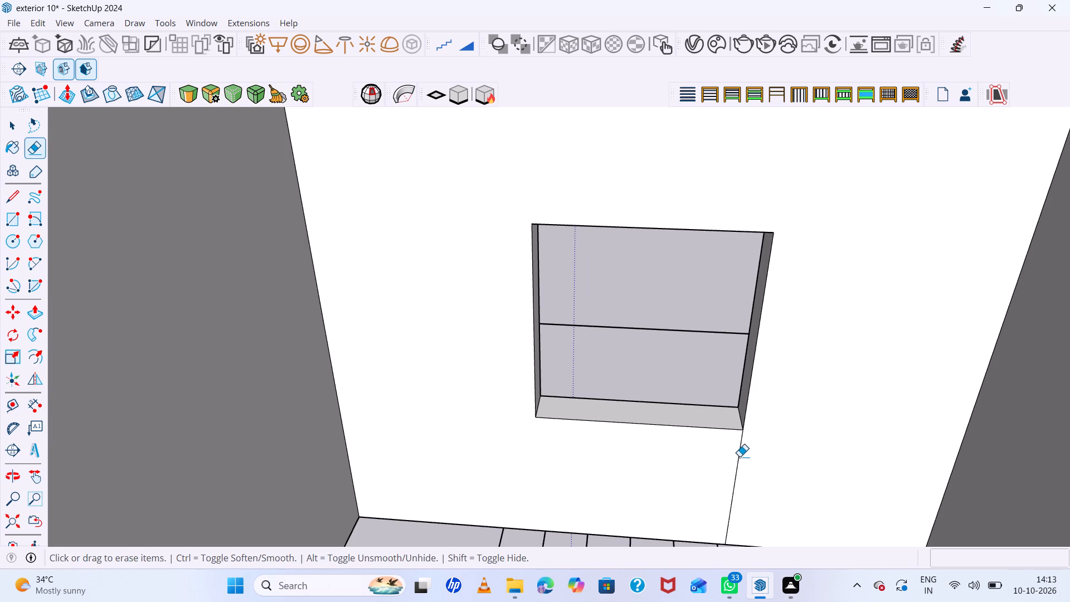
click(740, 457)
Draw a 4' by 9" rectangle across the base of the remaining opening in the same outer wall, next to the staircase room.
scroll(617, 386, down, 7)
scroll(523, 360, up, 1)
scroll(523, 360, down, 13)
middle_drag(673, 403, 564, 417)
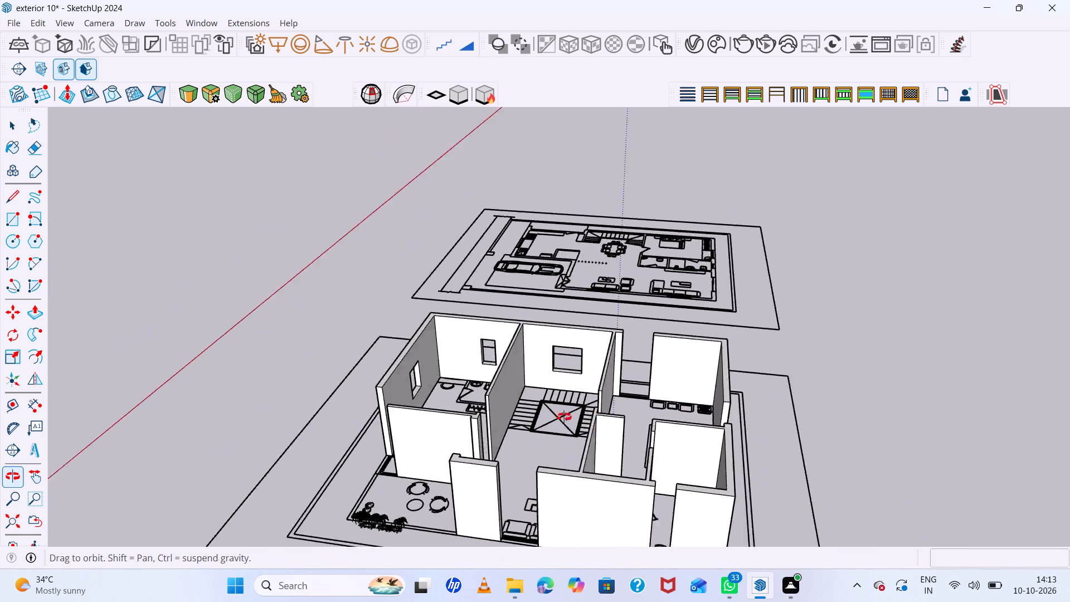
middle_drag(564, 417, 145, 444)
middle_click(128, 447)
scroll(501, 450, up, 11)
middle_drag(517, 450, 285, 445)
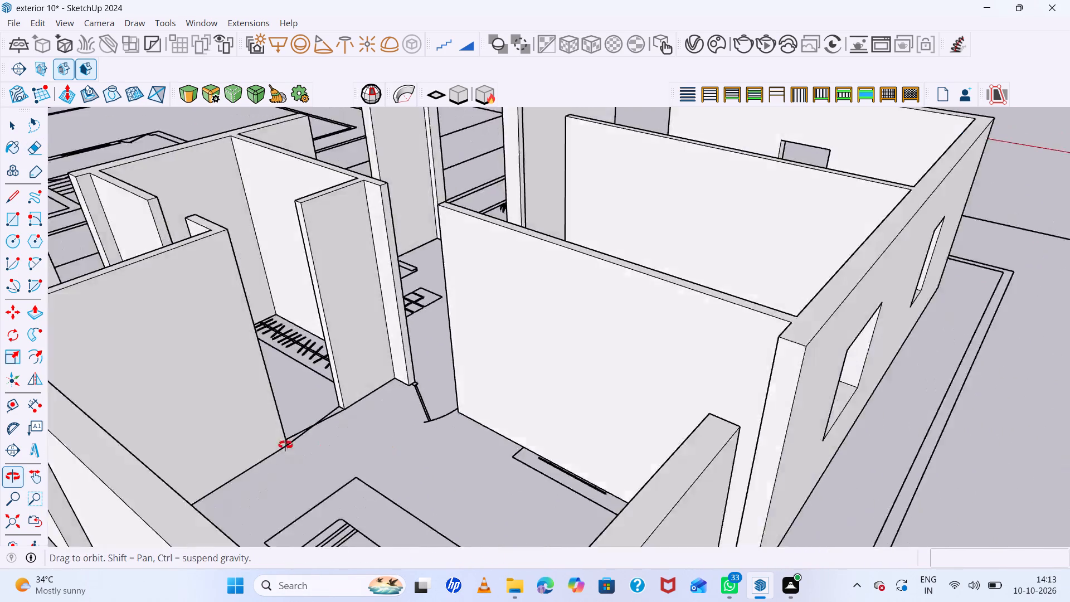
middle_drag(285, 445, 261, 442)
middle_click(261, 442)
scroll(460, 382, down, 7)
scroll(460, 382, up, 7)
scroll(460, 382, down, 3)
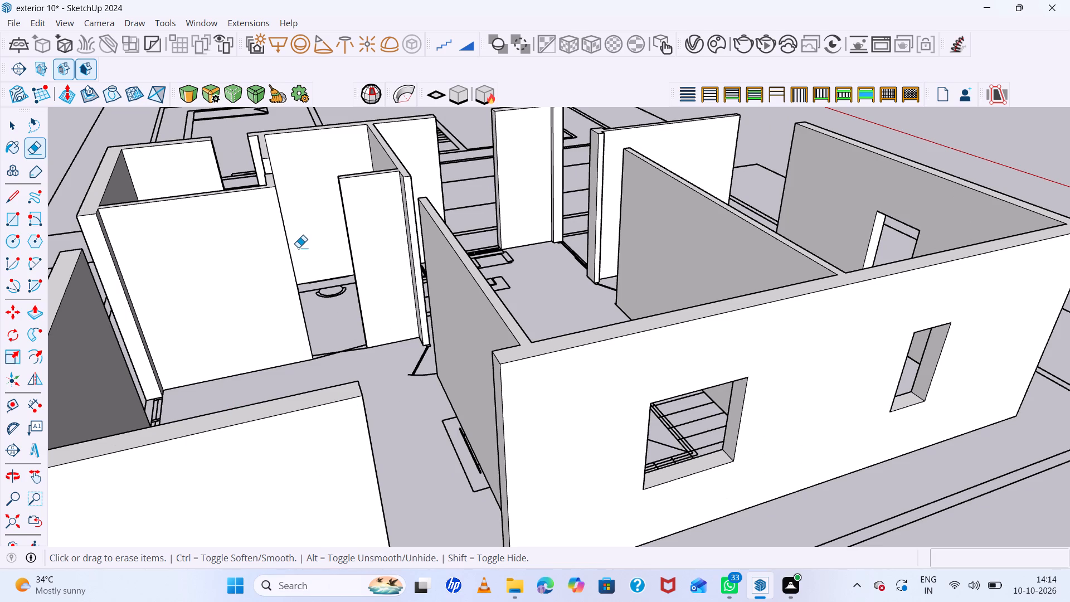
scroll(427, 317, down, 12)
scroll(407, 535, up, 6)
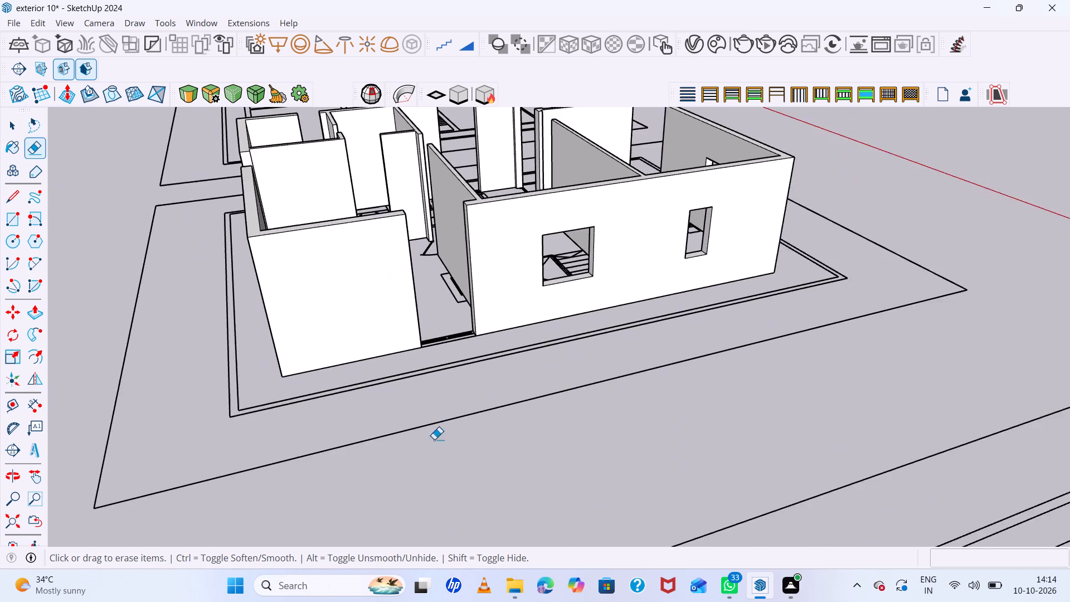
scroll(456, 344, up, 12)
middle_drag(488, 378, 468, 412)
middle_click(468, 412)
scroll(371, 390, up, 6)
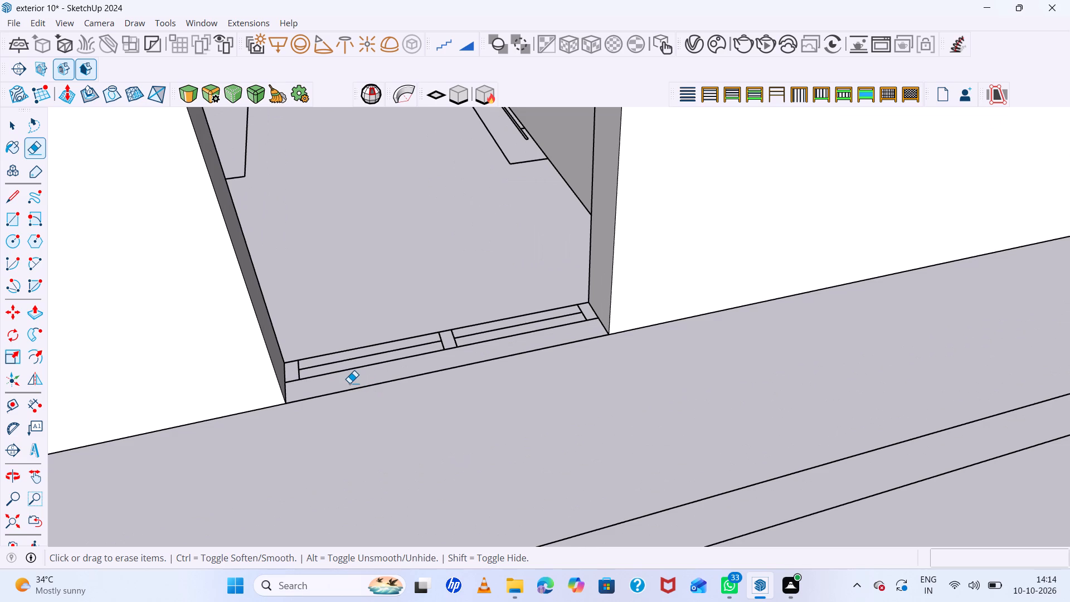
key(r)
click(289, 404)
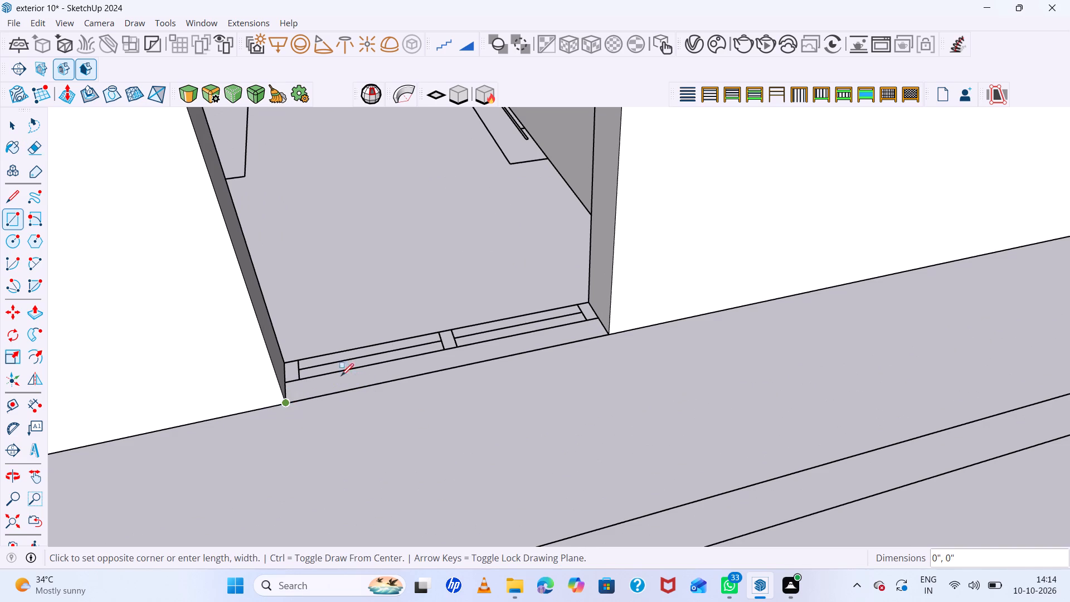
click(590, 305)
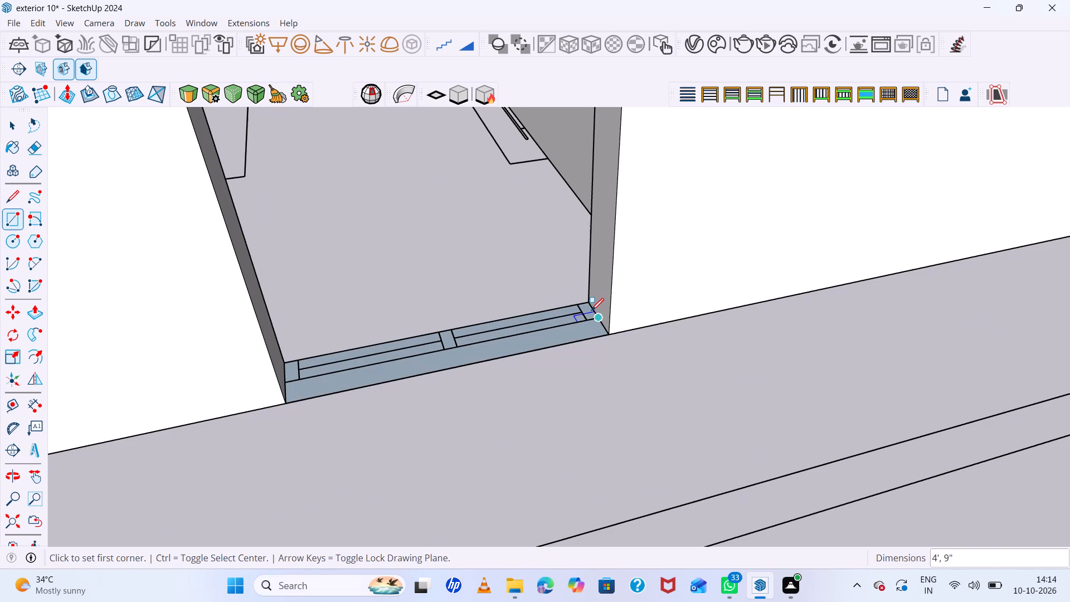
Push/pull the base rectangle in the opening next to the staircase room up 3' to form the wall below the window.
key(p)
click(581, 334)
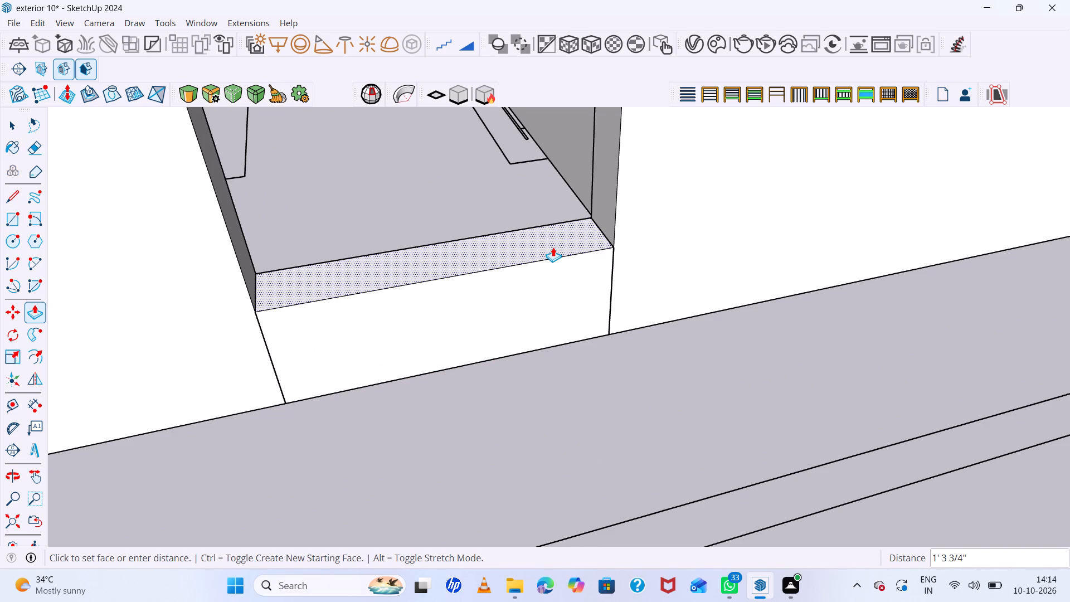
text(3')
key(Return)
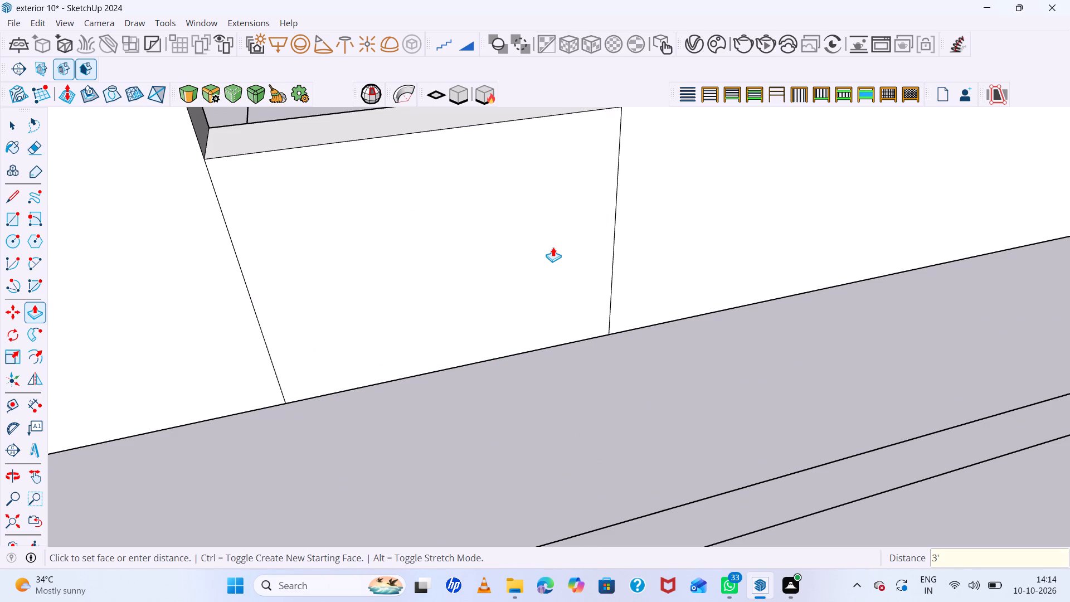
Copy the top face of the new sill wall straight up to the top of the outer wall.
scroll(610, 323, down, 7)
scroll(639, 356, down, 6)
scroll(591, 241, up, 6)
key(space)
click(616, 359)
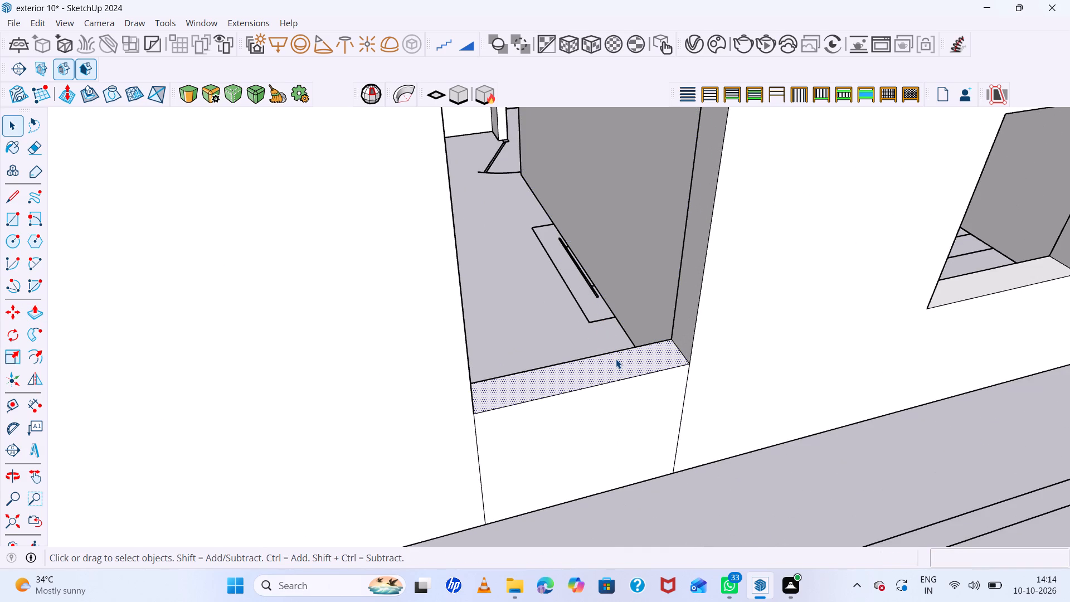
key(m)
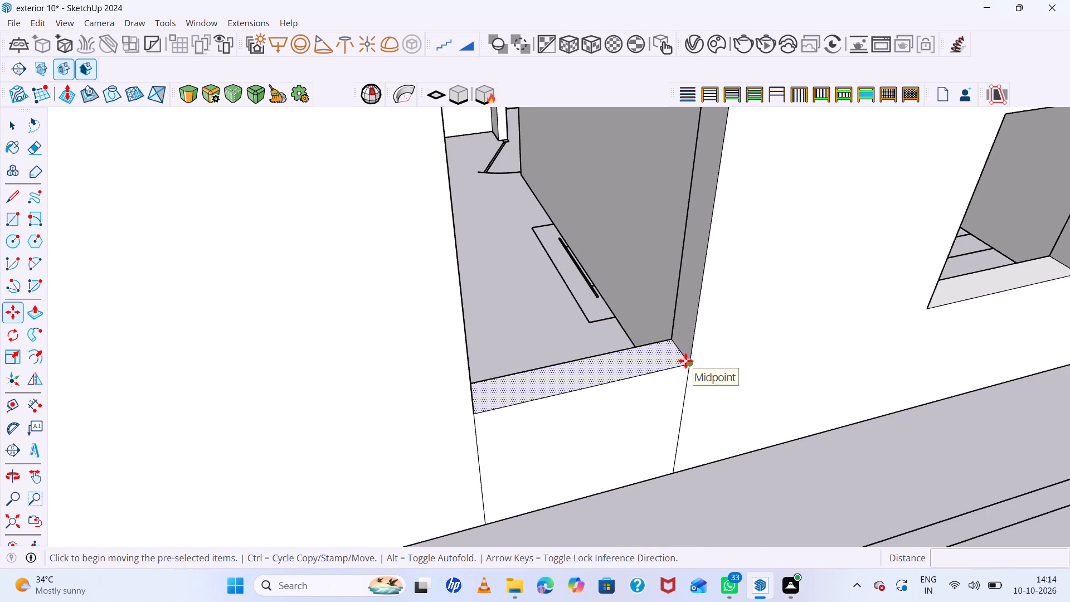
click(686, 361)
scroll(698, 308, down, 9)
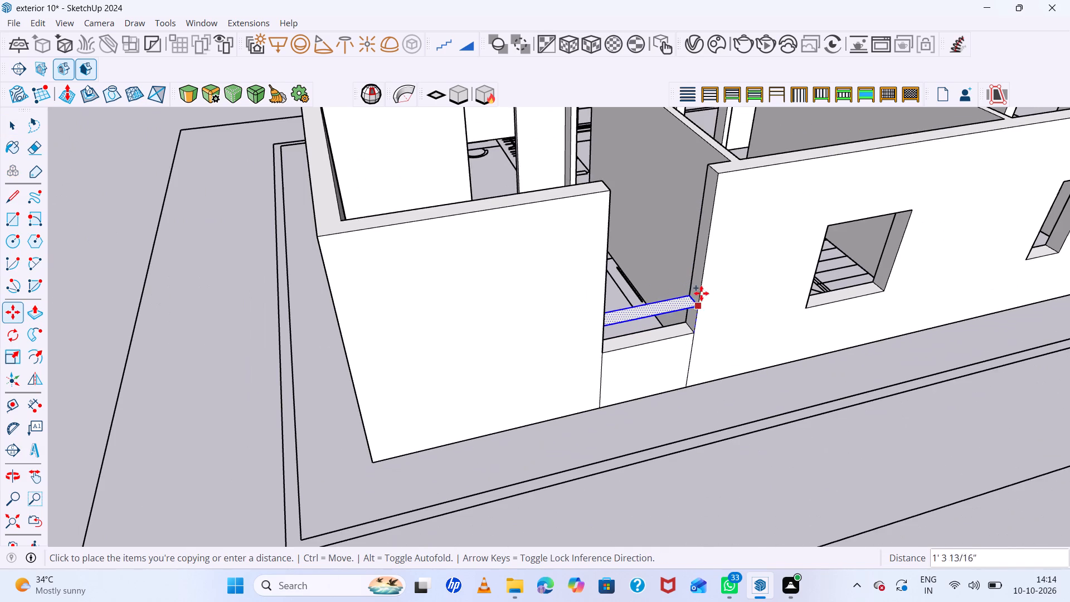
click(724, 173)
key(space)
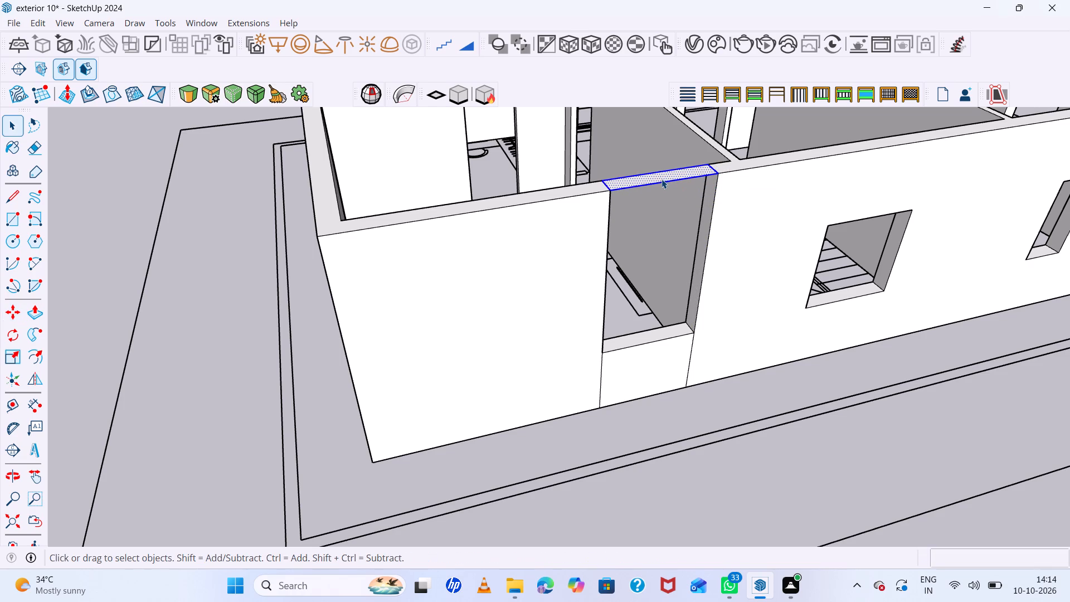
Push/pull the copied face at the wall top down 3' to form the lintel over the window.
key(p)
click(662, 179)
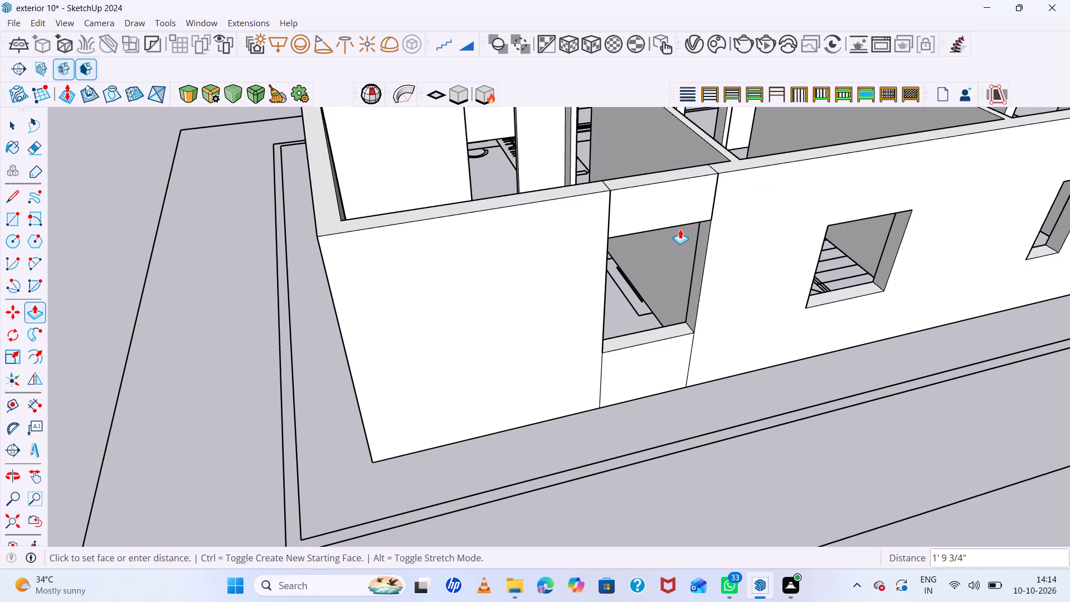
text(3')
key(Return)
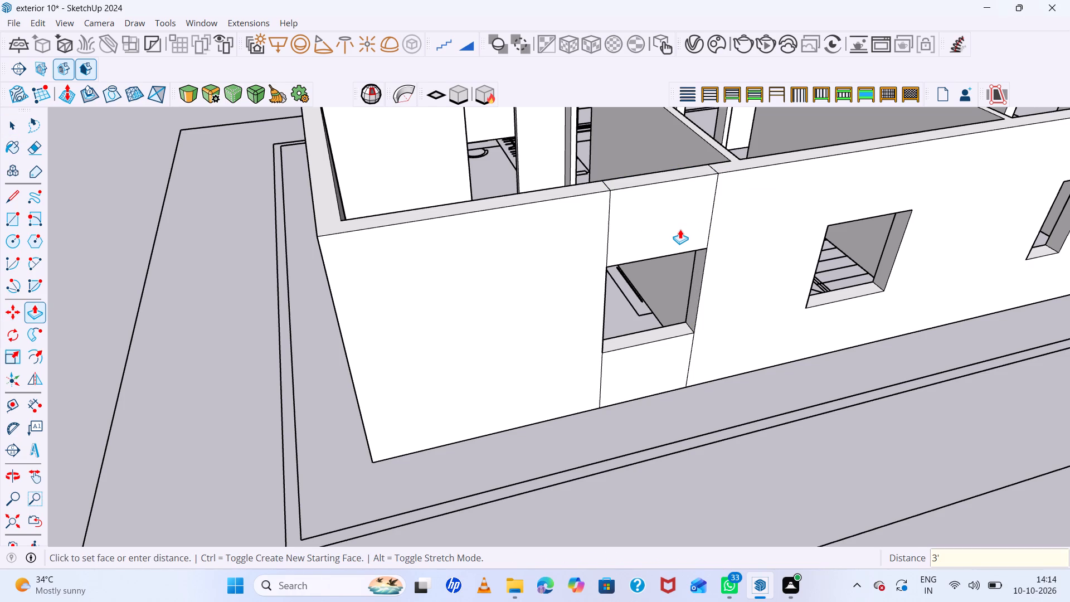
Erase the vertical seam lines above and below the new window on the wall's outer face.
key(e)
drag(740, 216, 691, 216)
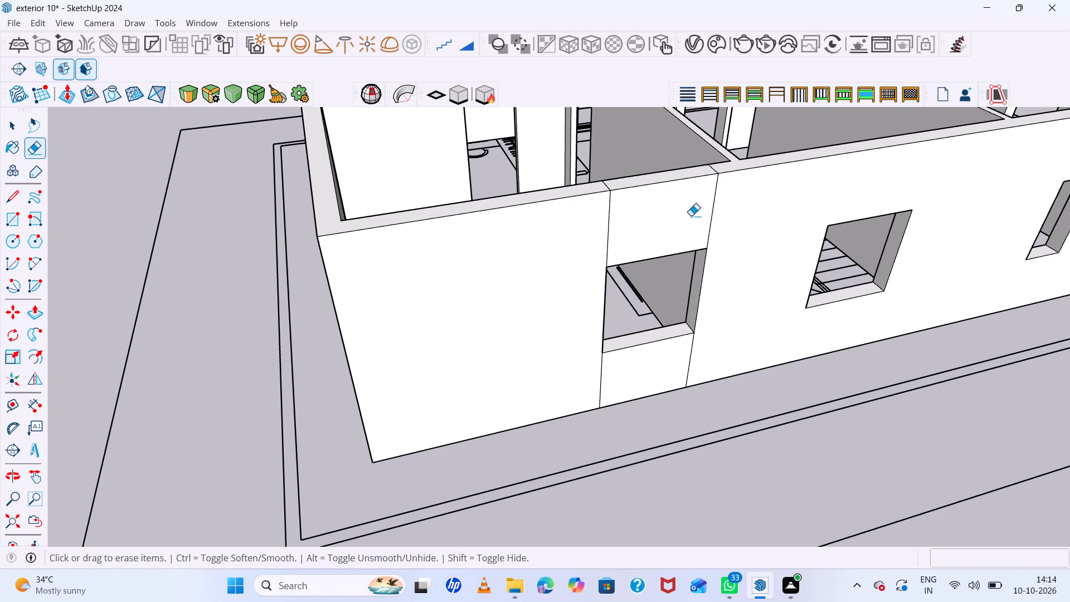
drag(691, 216, 672, 219)
drag(668, 220, 648, 222)
drag(628, 230, 533, 243)
drag(715, 337, 686, 356)
drag(683, 357, 677, 360)
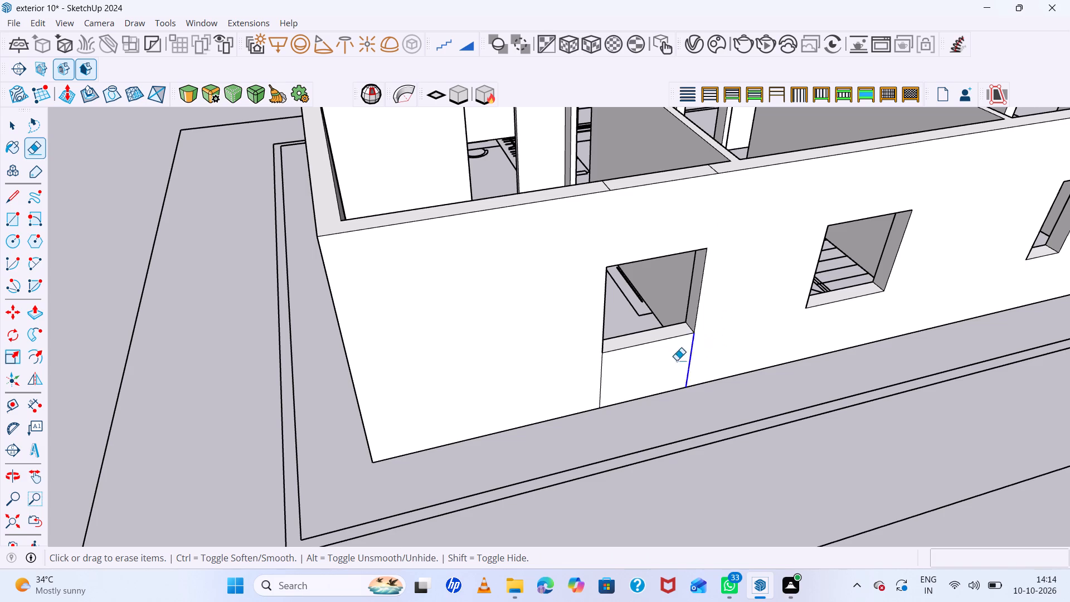
drag(677, 360, 648, 375)
click(546, 387)
drag(599, 371, 593, 372)
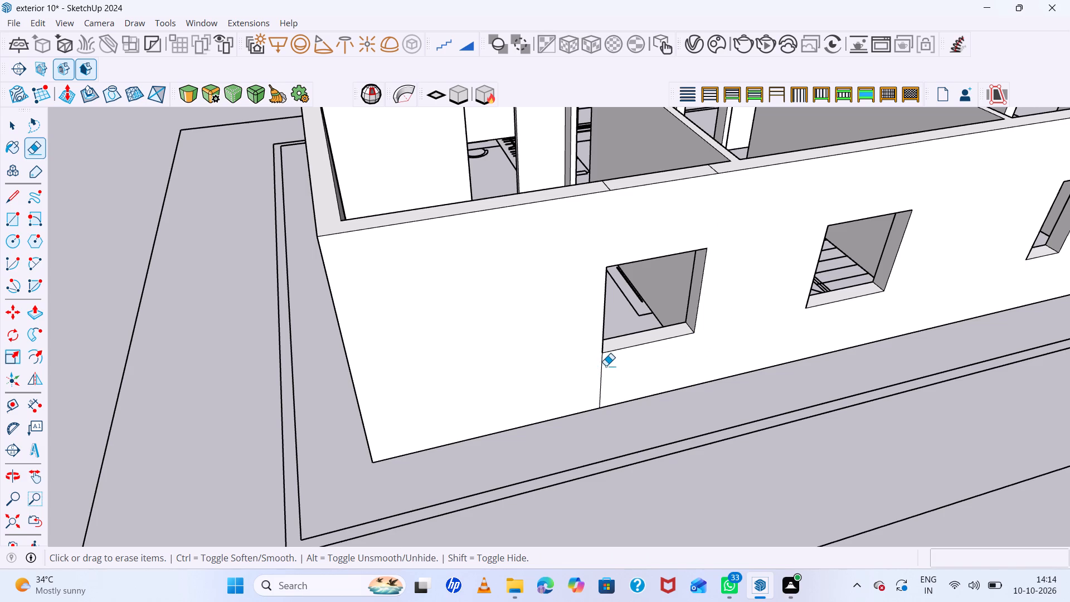
click(605, 366)
click(600, 368)
Erase the two seam lines across the wall top above the new window.
middle_drag(530, 371, 882, 460)
scroll(750, 170, up, 6)
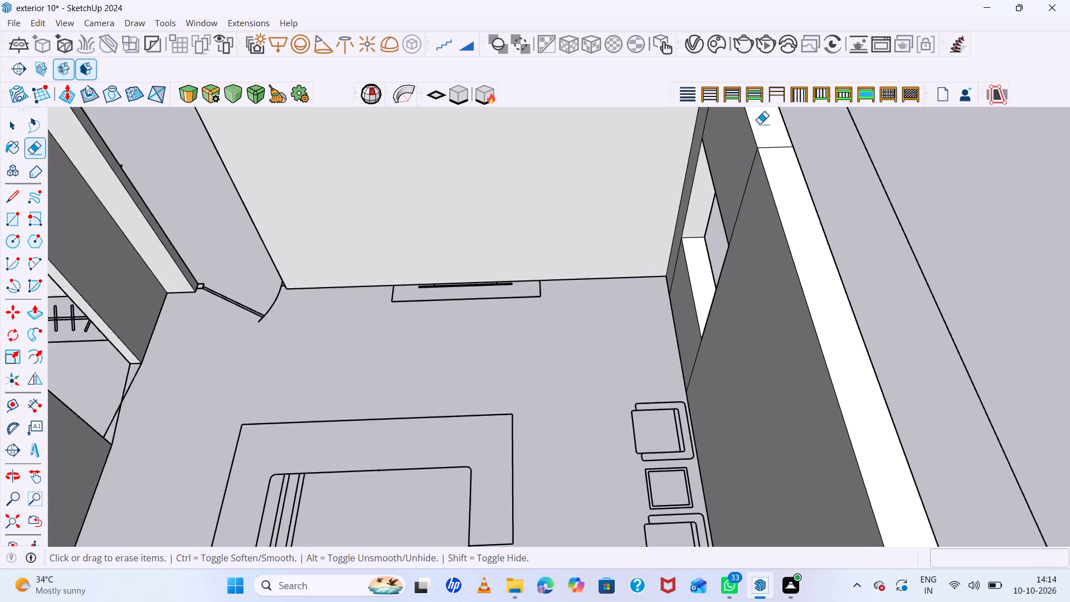
scroll(765, 158, down, 11)
scroll(771, 125, up, 10)
drag(730, 218, 728, 343)
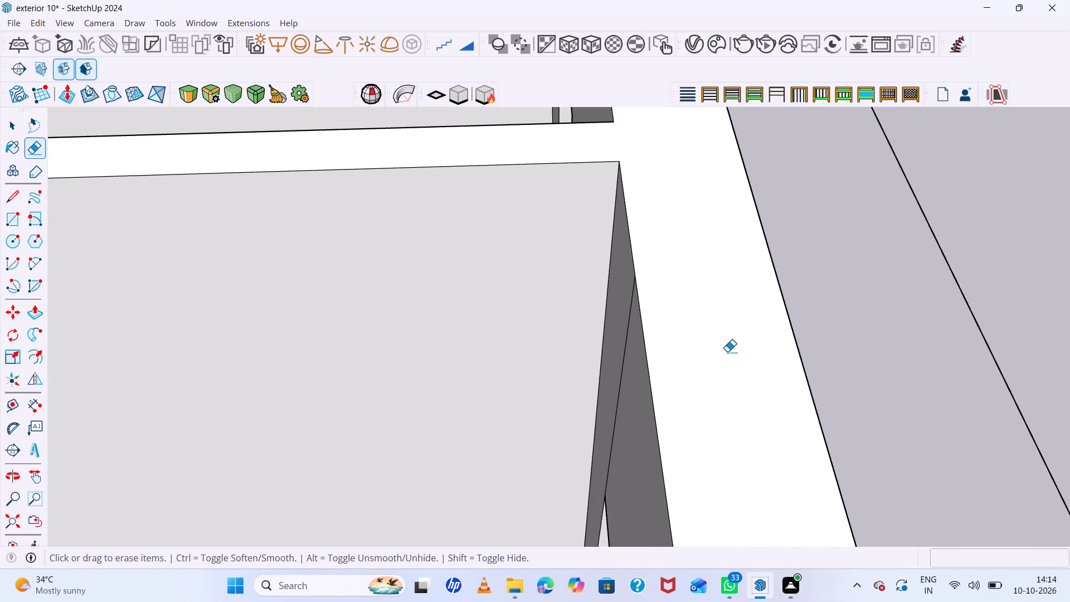
scroll(691, 242, down, 14)
drag(734, 436, 736, 452)
Erase the vertical seam lines above and below the new window on the wall's inner face.
middle_drag(697, 458, 703, 449)
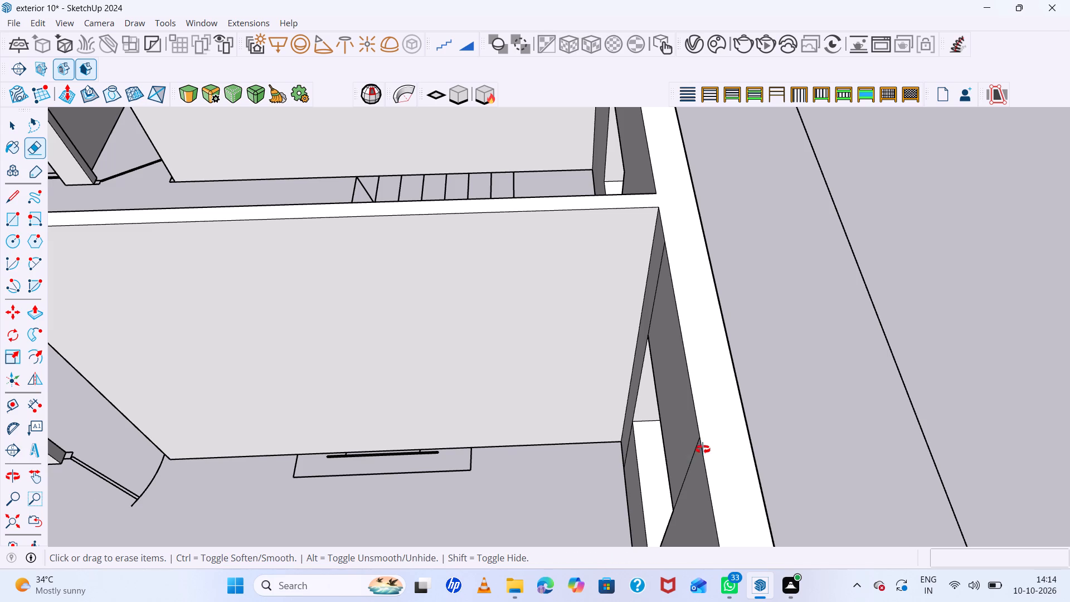
middle_drag(703, 449, 728, 424)
drag(727, 409, 695, 355)
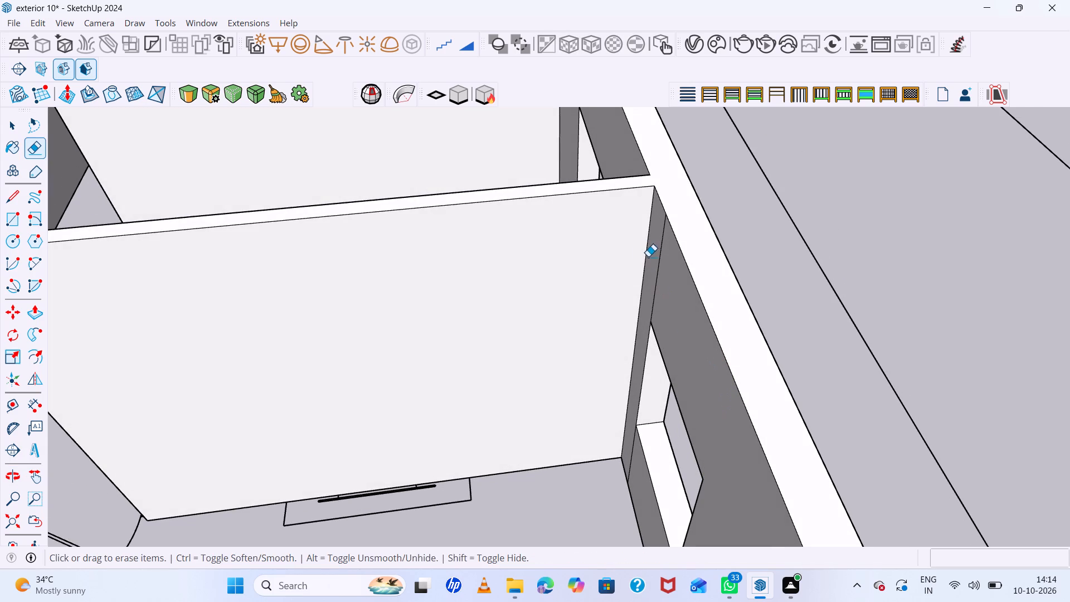
drag(649, 258, 669, 275)
scroll(678, 288, down, 7)
scroll(698, 413, up, 6)
scroll(693, 522, up, 6)
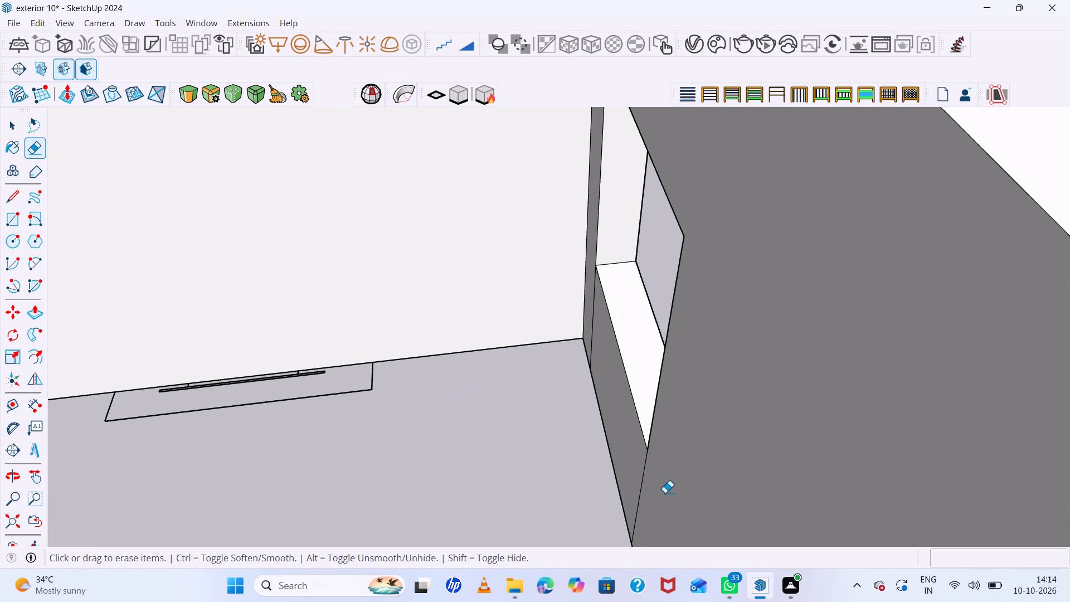
drag(651, 484, 628, 468)
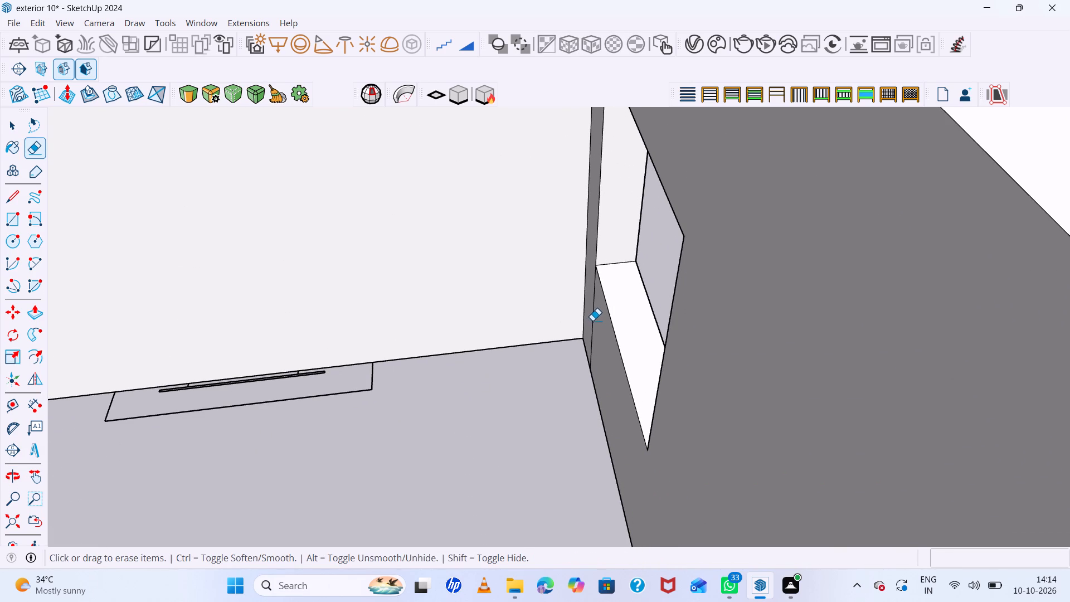
click(592, 321)
Draw a 9" deep rectangle across the base of the window opening in the adjoining end wall, from jamb to jamb.
scroll(594, 329, down, 20)
scroll(594, 329, down, 3)
middle_drag(579, 440, 583, 433)
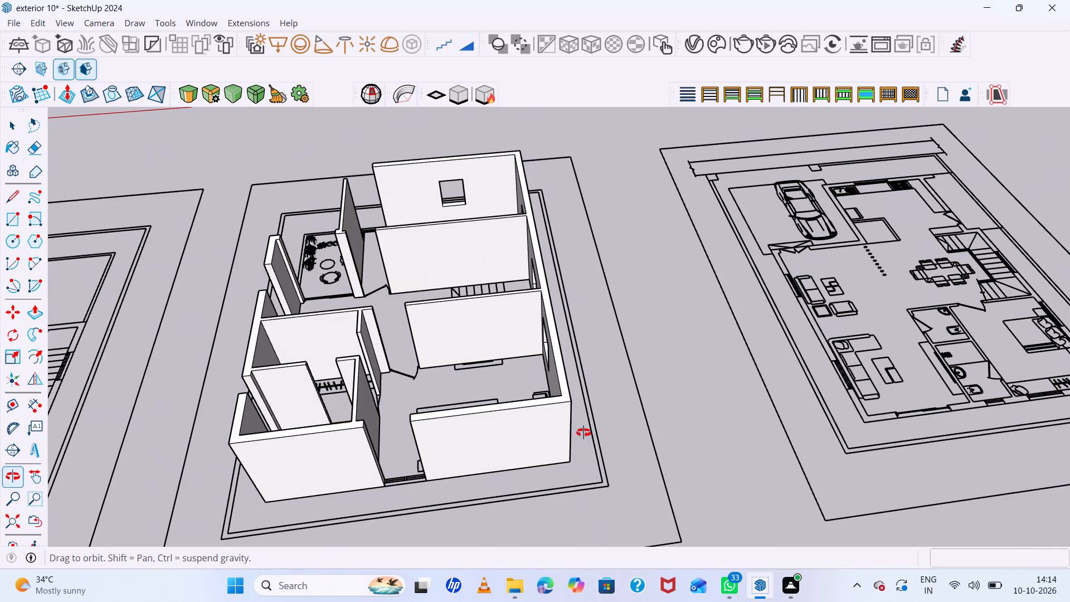
middle_drag(583, 433, 590, 423)
scroll(439, 506, up, 14)
scroll(399, 472, up, 5)
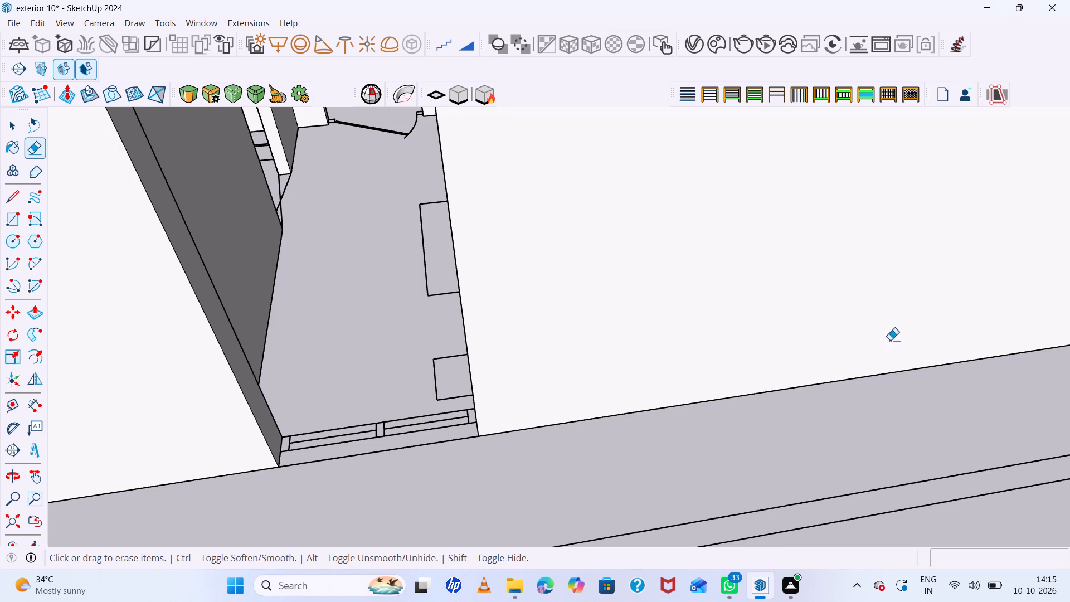
key(r)
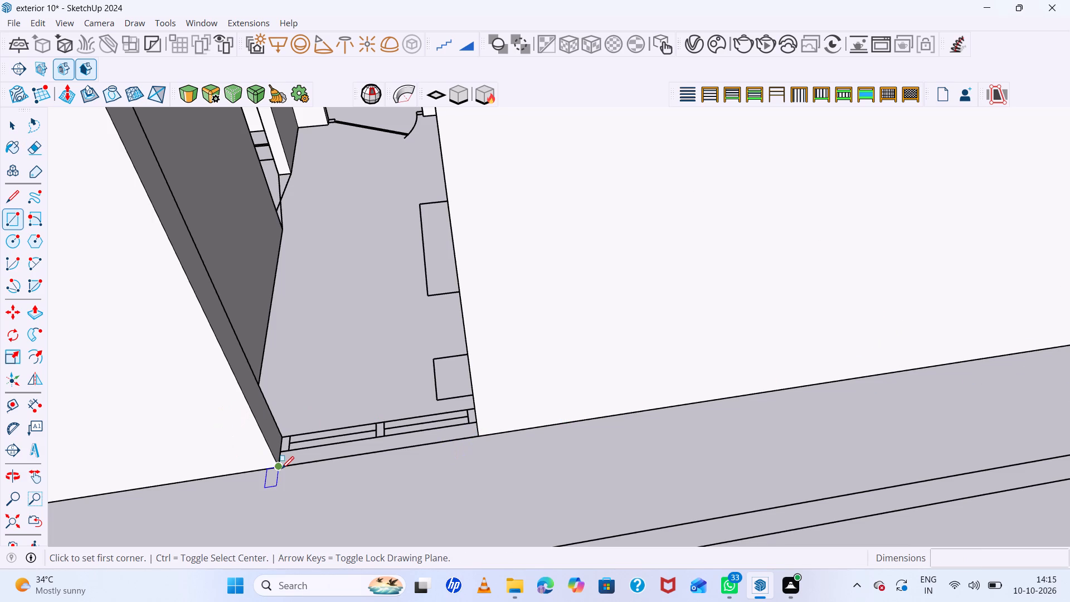
click(275, 466)
middle_drag(429, 432, 475, 433)
scroll(504, 417, up, 4)
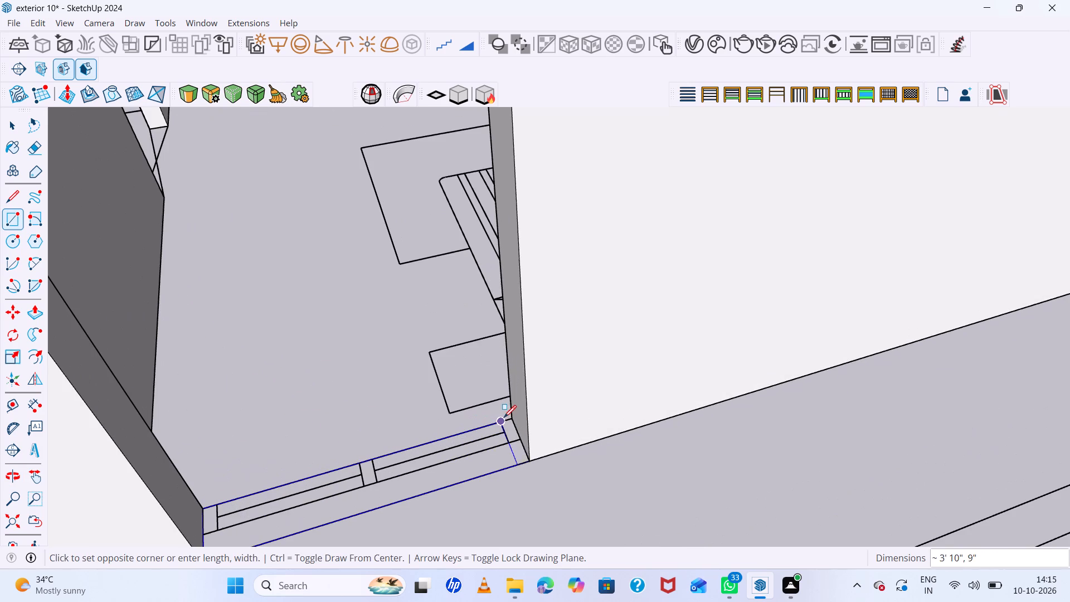
click(508, 416)
Push/pull the base rectangle in the end wall's opening up 3' to form the wall below the window.
key(space)
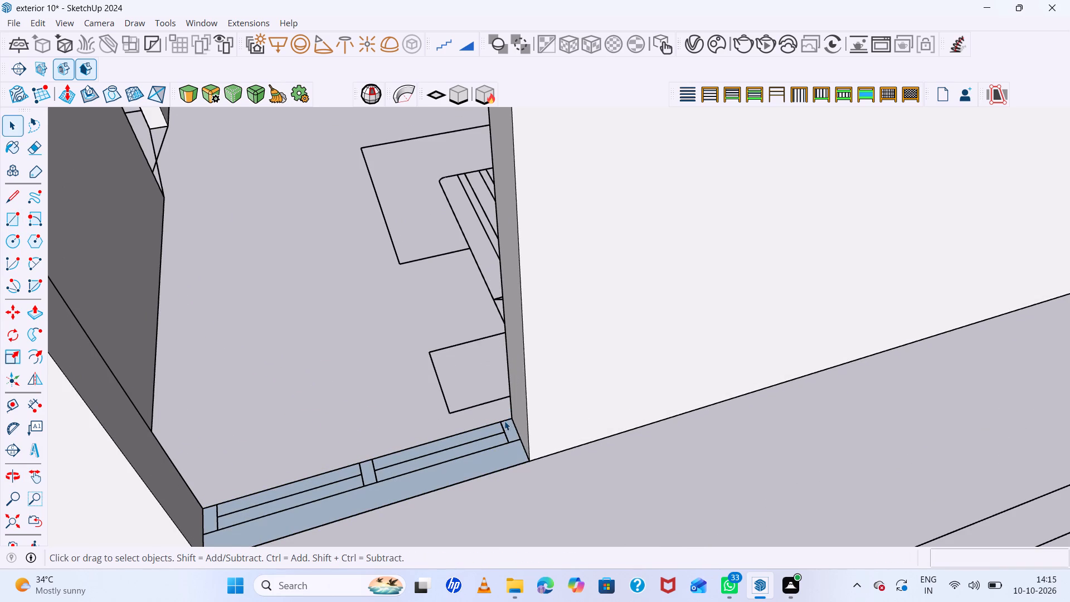
key(p)
click(503, 438)
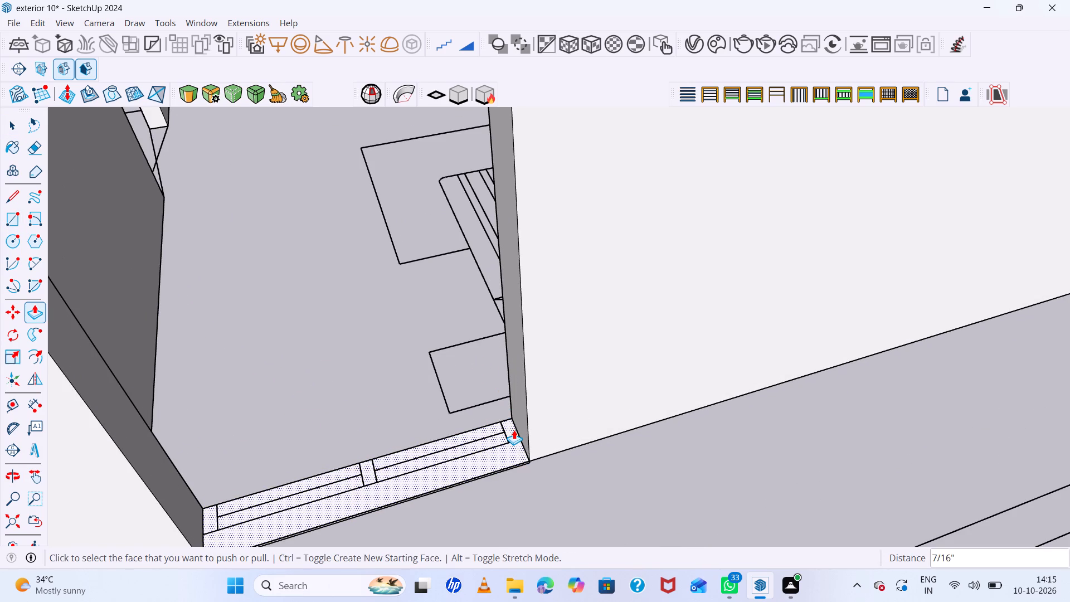
key(ctrl+z)
click(514, 447)
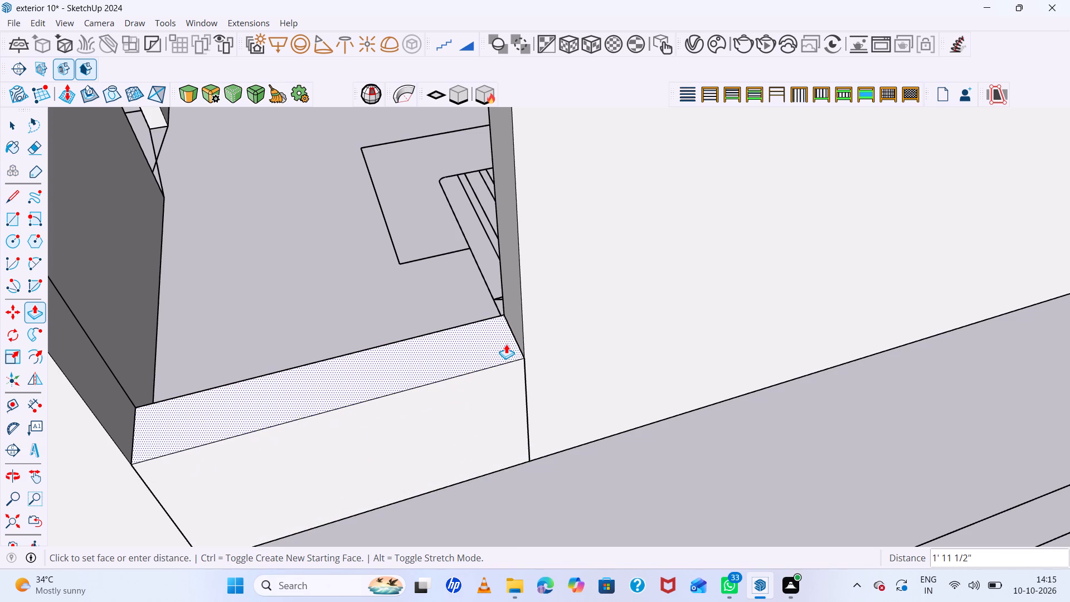
text(3')
key(Return)
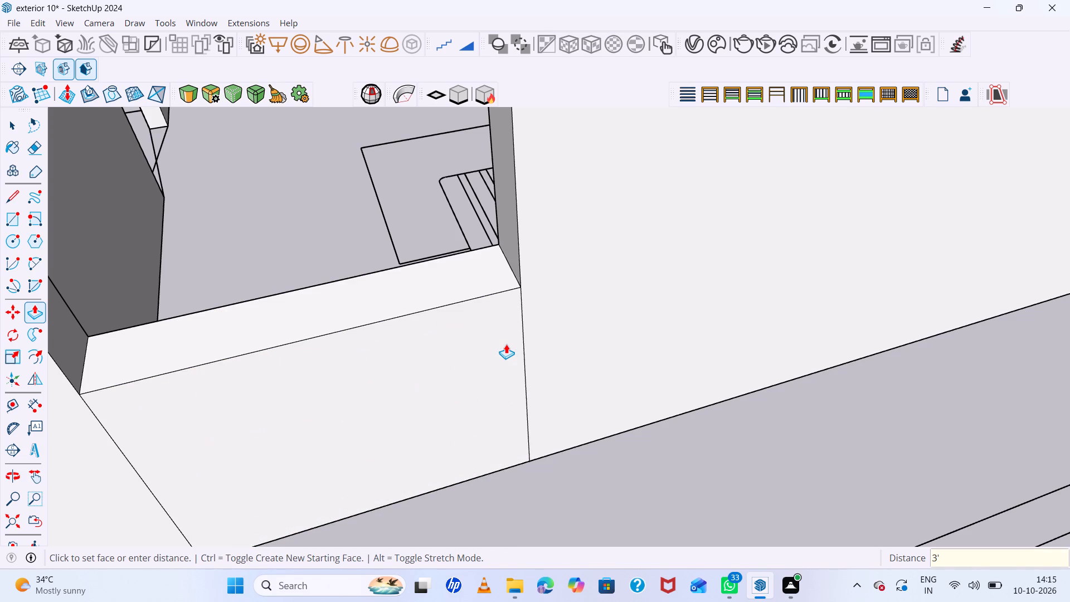
Copy the end wall's sill face 7' straight up to the wall top.
key(space)
click(472, 274)
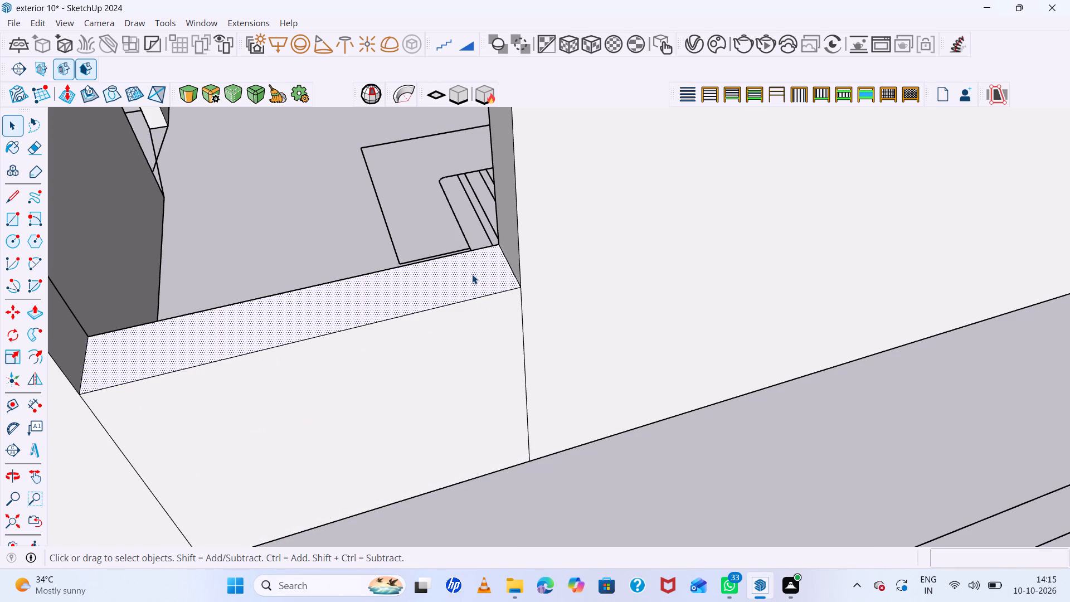
key(m)
click(514, 287)
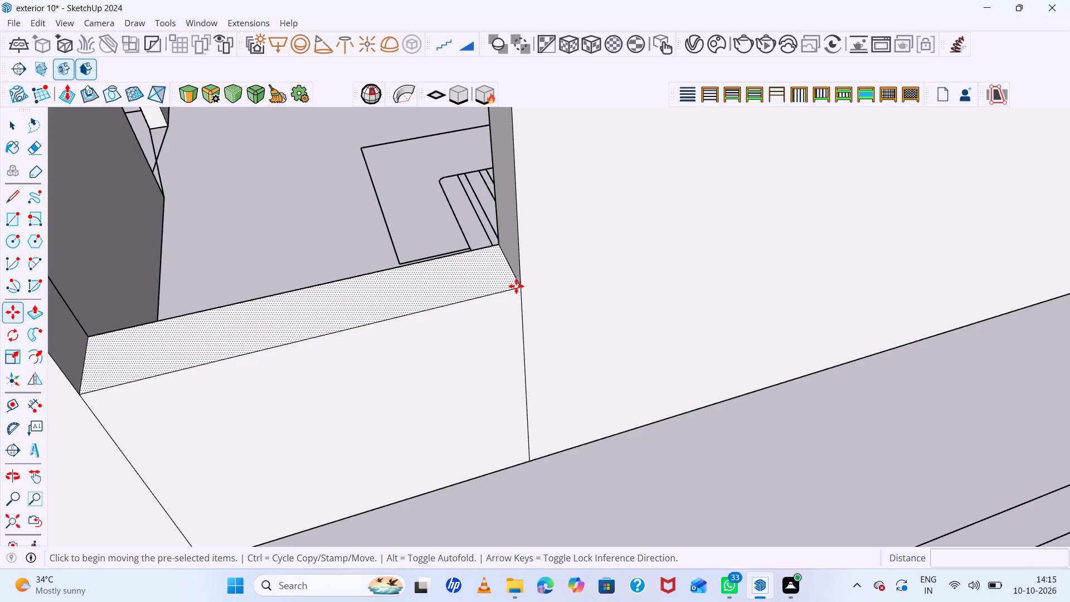
scroll(544, 210, down, 6)
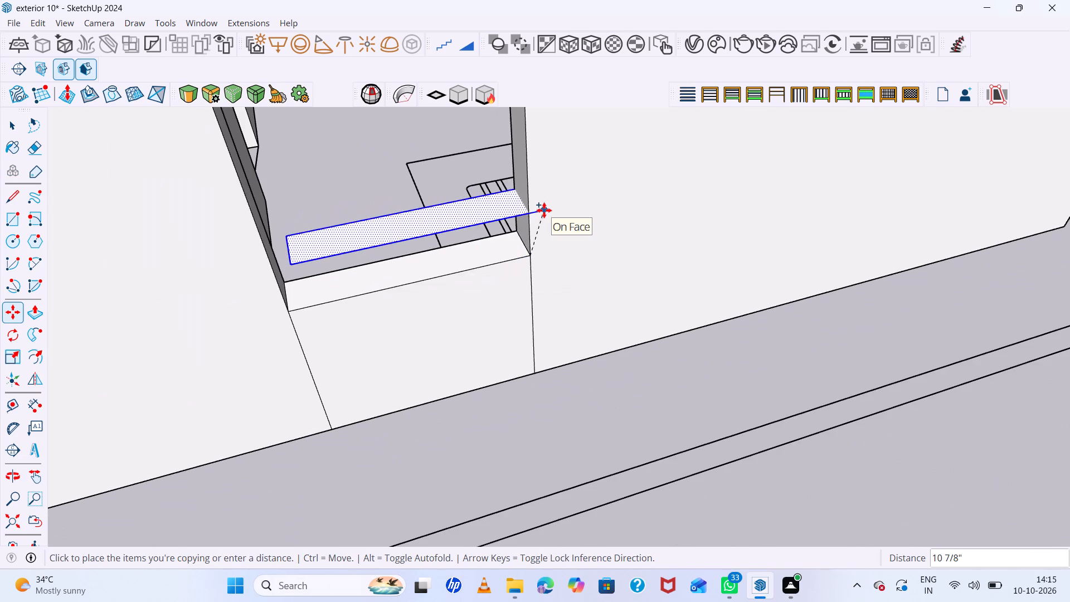
key(Up)
scroll(544, 210, down, 18)
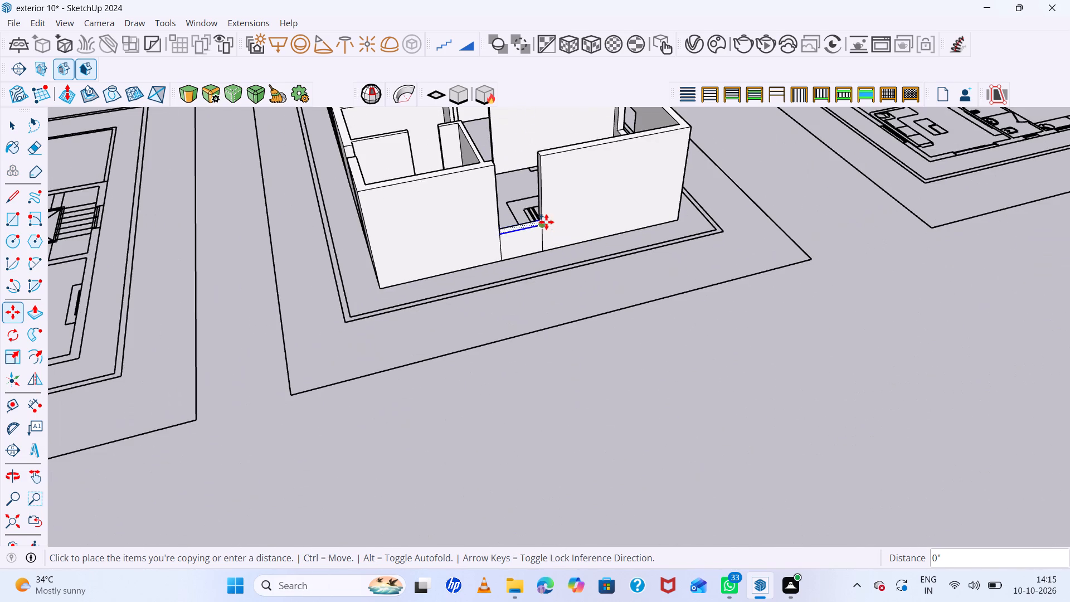
scroll(543, 152, up, 10)
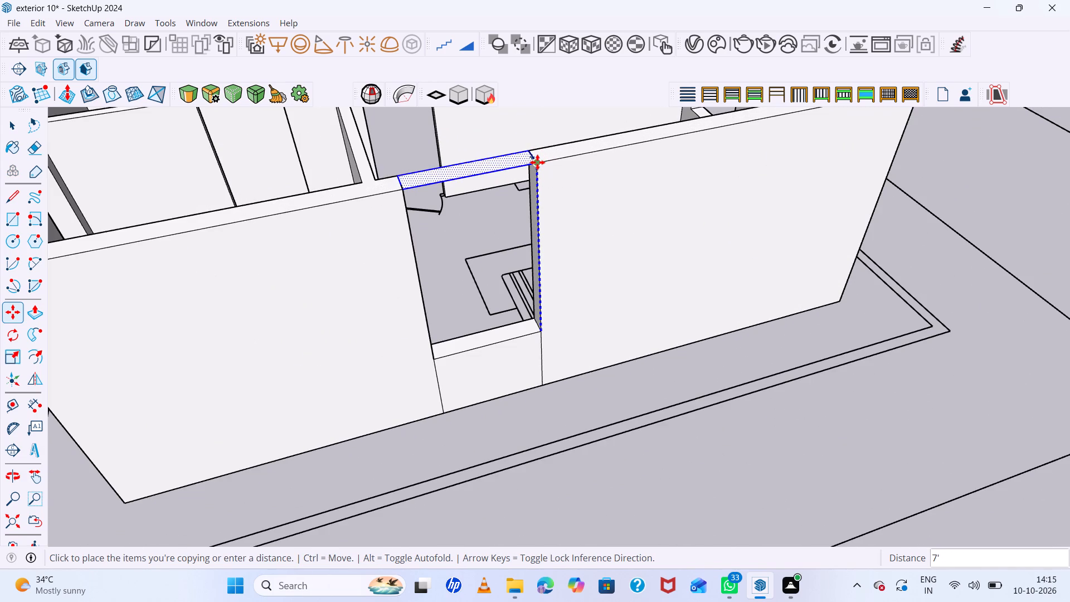
click(537, 162)
Push/pull the copied face at the end wall's top down 3' to form the lintel.
key(p)
click(512, 158)
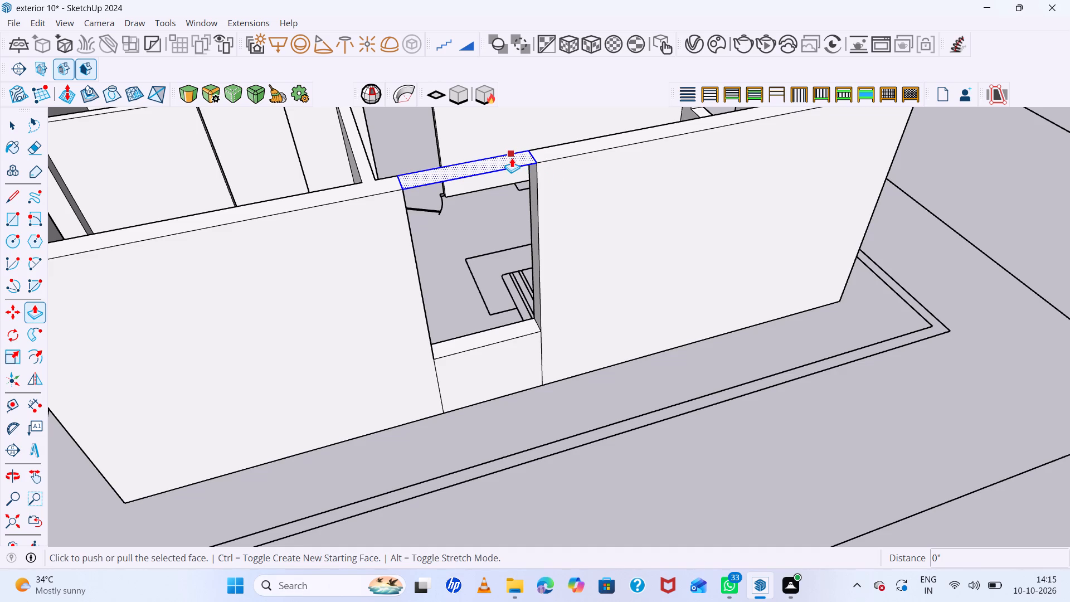
text(3')
key(Return)
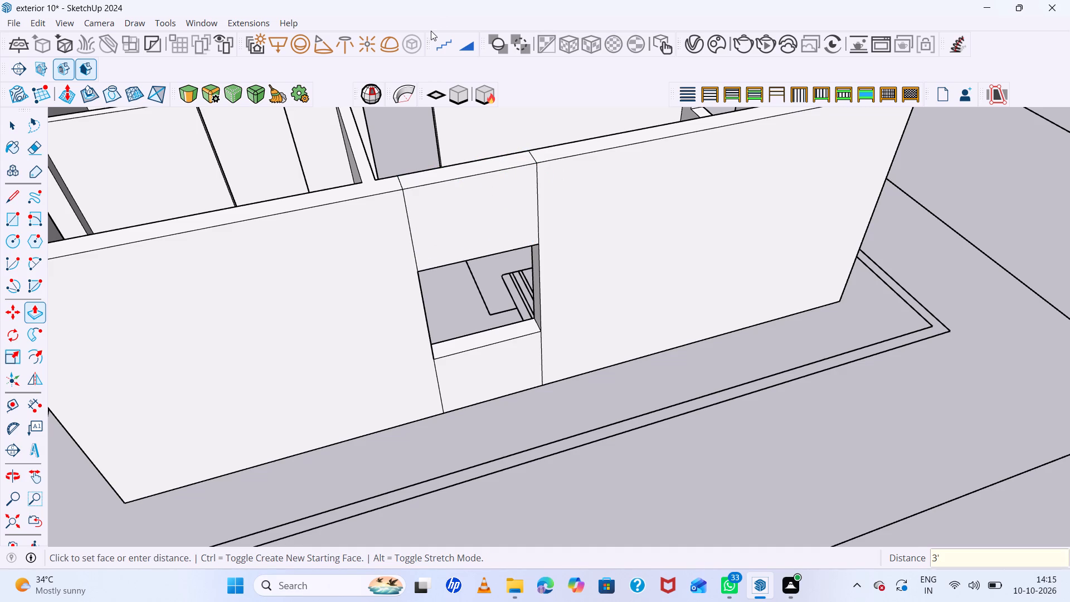
Erase the vertical seam lines above and below the window on the end wall's outer face.
key(e)
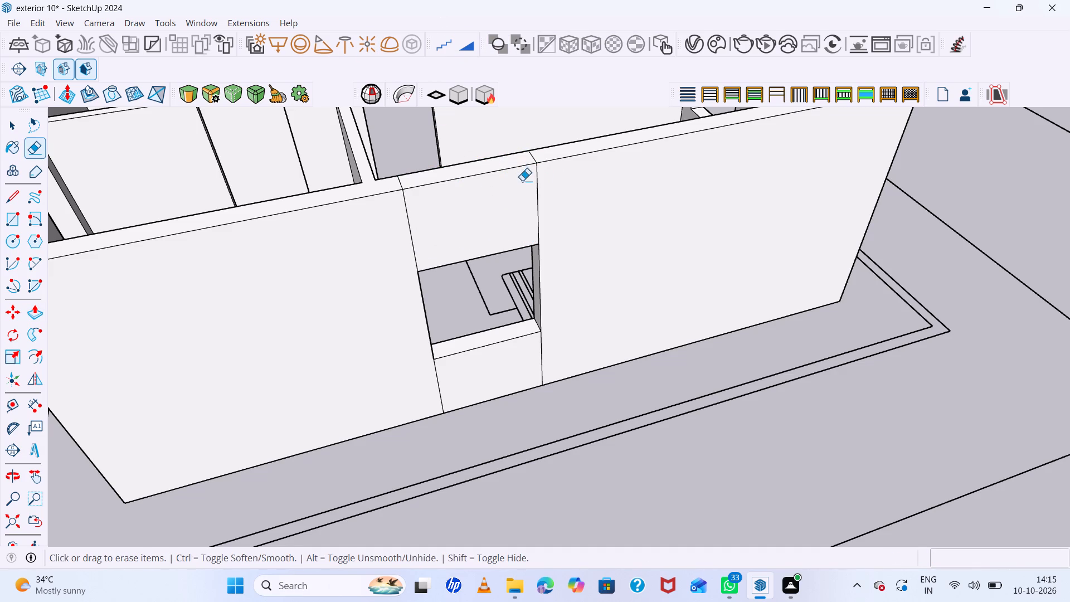
drag(555, 183, 444, 201)
drag(440, 202, 419, 208)
drag(411, 217, 364, 226)
click(364, 226)
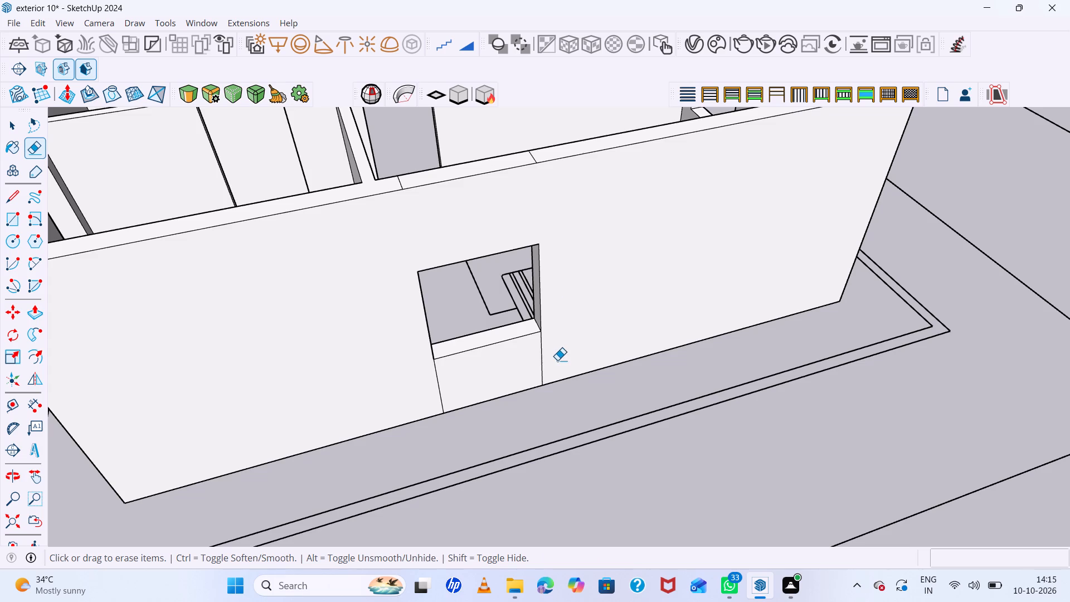
click(555, 347)
drag(554, 347, 412, 375)
click(407, 376)
drag(453, 378, 390, 376)
click(549, 348)
drag(549, 348, 505, 362)
click(541, 356)
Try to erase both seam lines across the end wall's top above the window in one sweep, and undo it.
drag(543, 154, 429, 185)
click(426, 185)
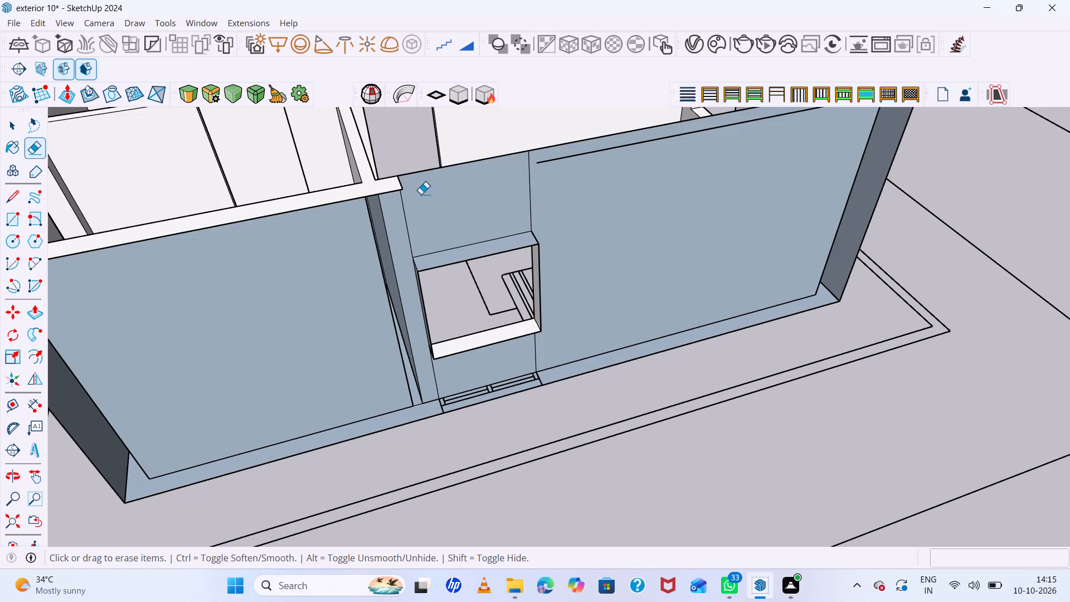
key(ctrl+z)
Erase the two short seam lines across the end wall's top above the window, one at a time.
click(532, 157)
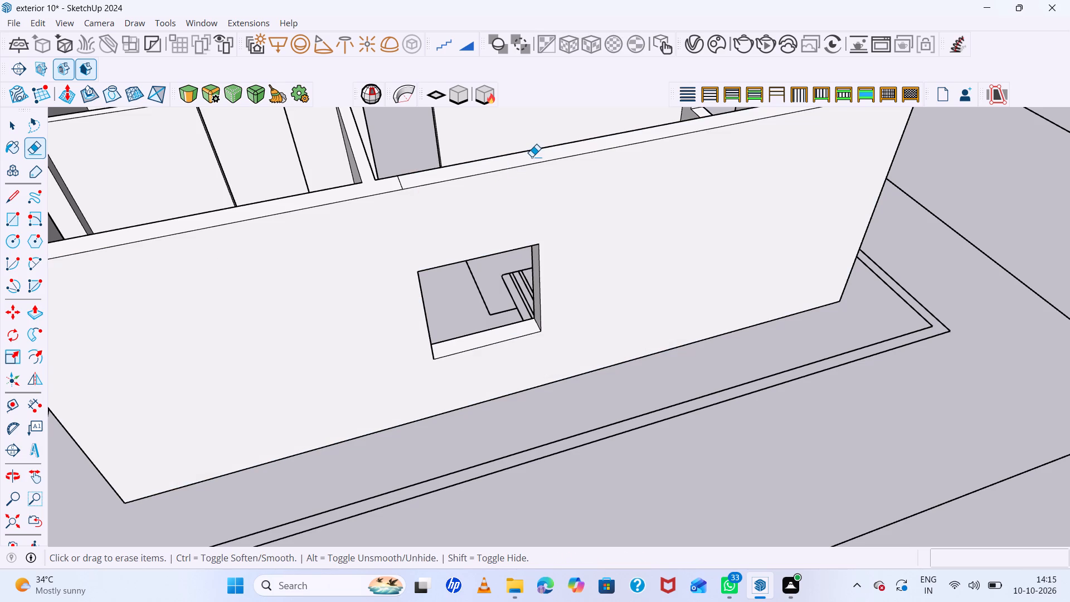
click(398, 183)
Erase the vertical seam lines above the same window on the wall's inner face in the bedroom.
middle_drag(373, 270, 674, 395)
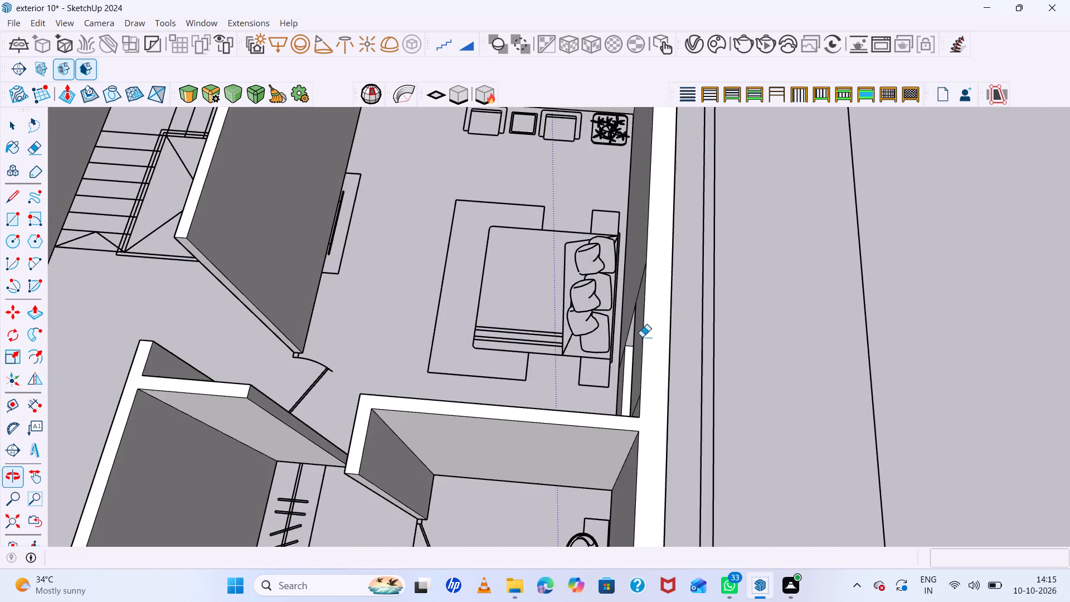
scroll(626, 248, up, 9)
scroll(614, 287, down, 12)
middle_drag(561, 376, 625, 334)
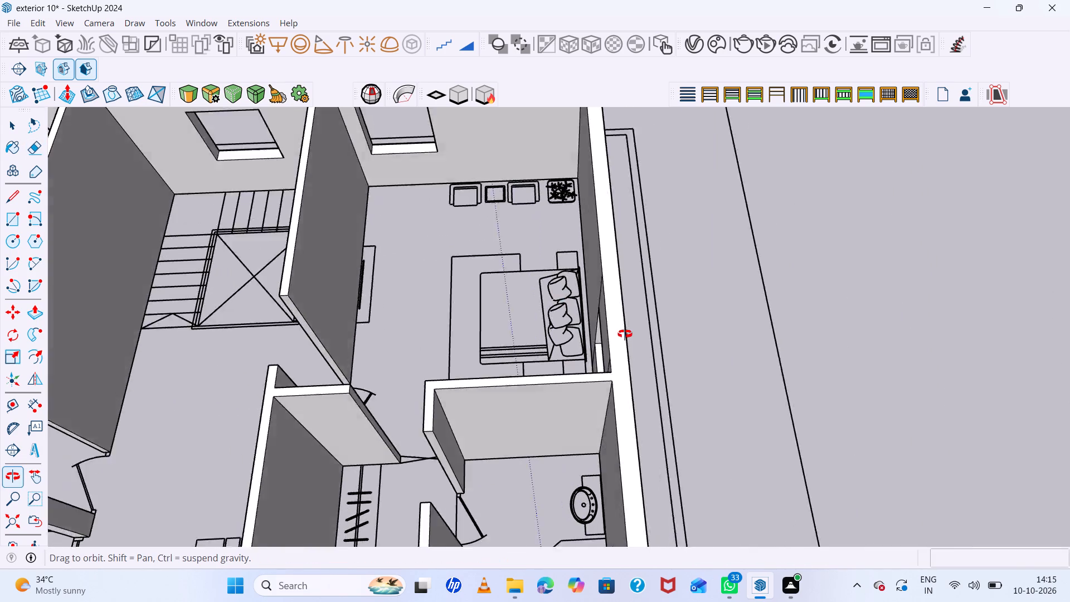
middle_drag(625, 334, 742, 240)
middle_drag(755, 237, 762, 236)
scroll(644, 215, up, 5)
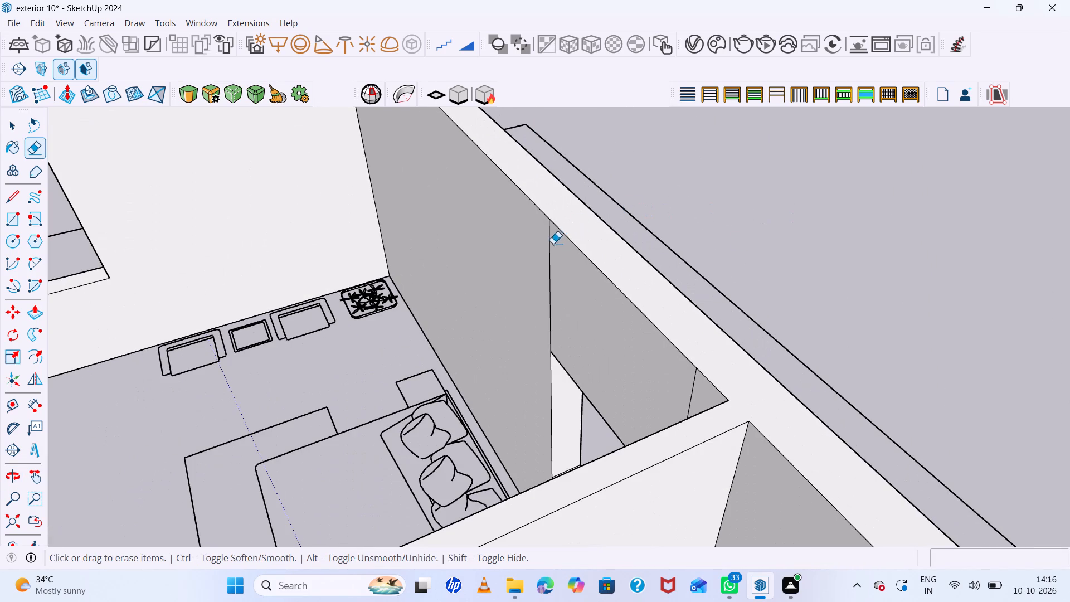
click(549, 250)
scroll(475, 378, down, 10)
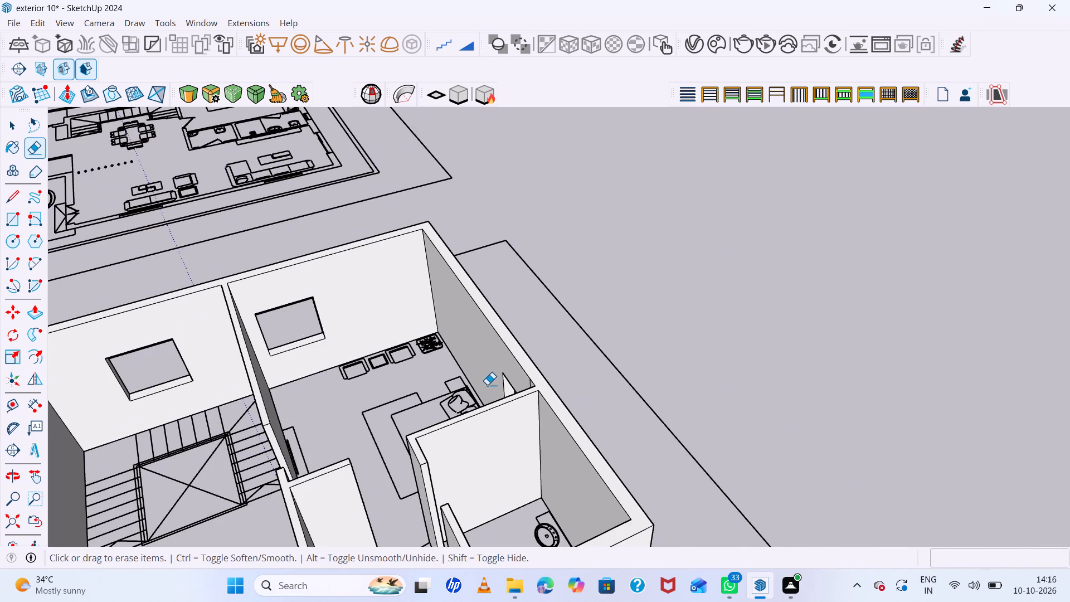
middle_drag(487, 385, 669, 260)
middle_click(670, 260)
scroll(629, 339, up, 7)
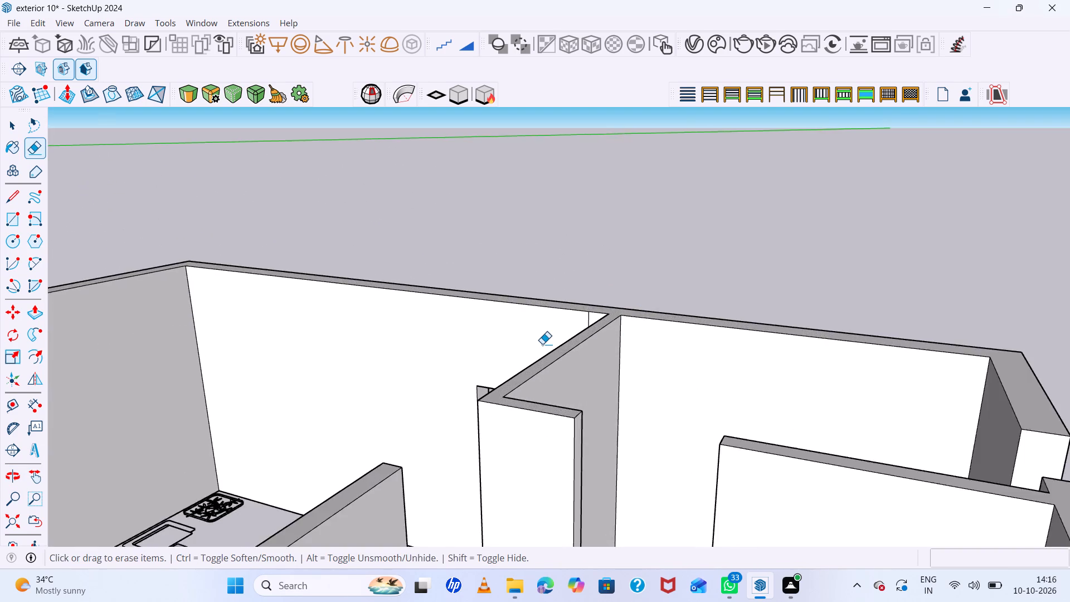
scroll(542, 344, up, 3)
middle_drag(559, 352, 695, 378)
scroll(646, 308, up, 4)
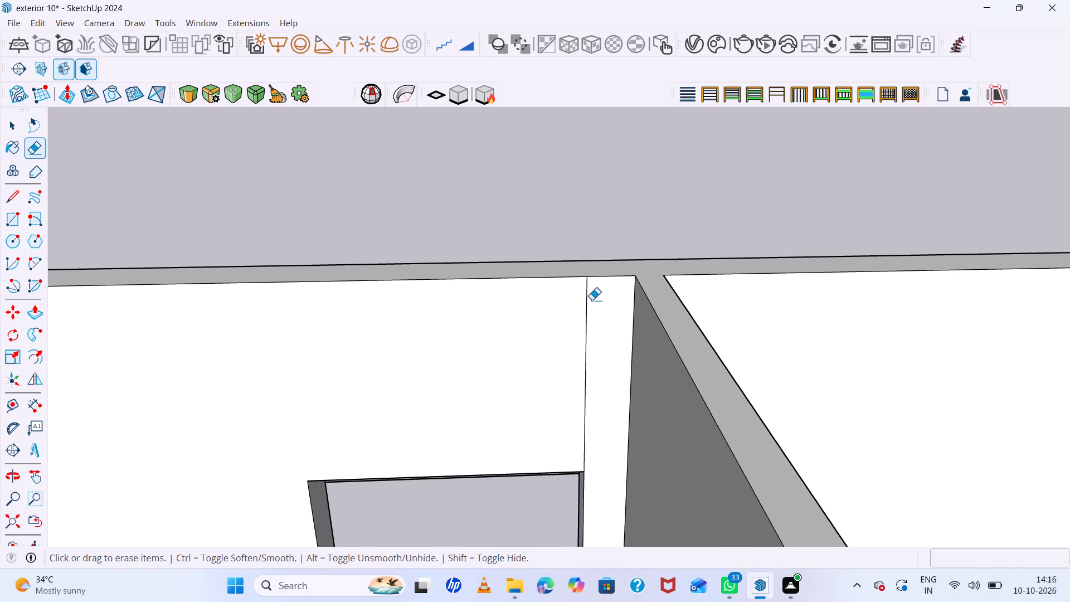
click(585, 308)
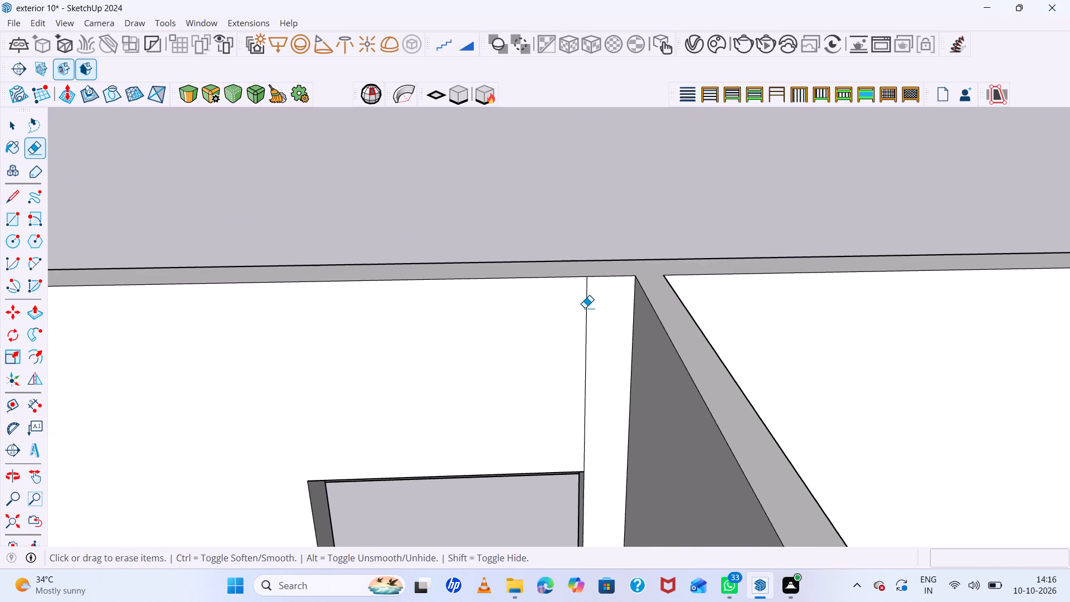
scroll(584, 305, down, 3)
click(584, 303)
click(585, 303)
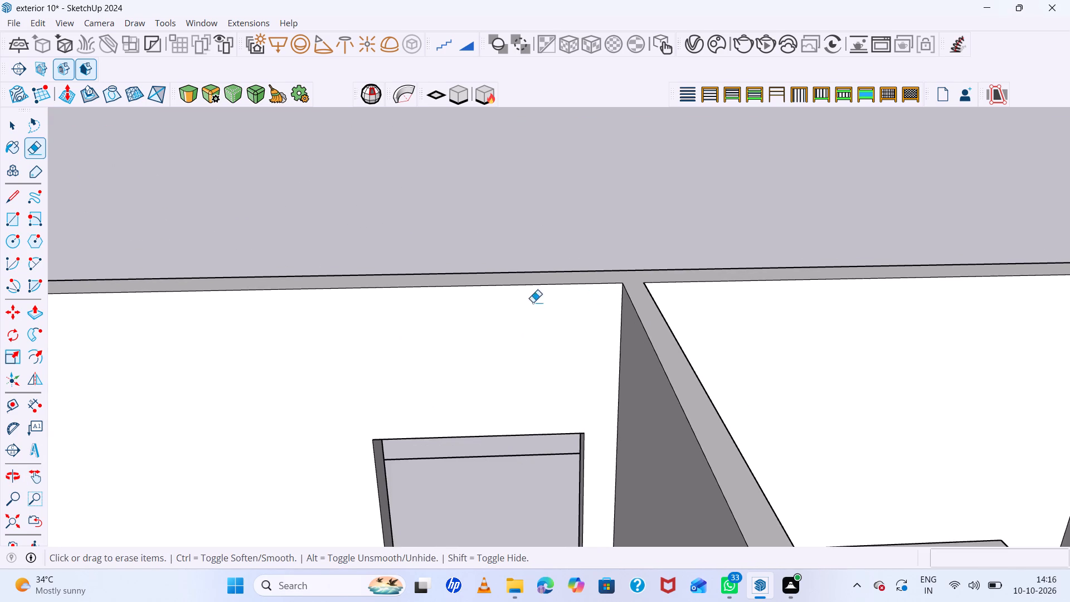
Erase the two vertical seam lines below the window on the bedroom side of the wall.
scroll(519, 304, down, 12)
scroll(495, 368, up, 8)
middle_click(502, 489)
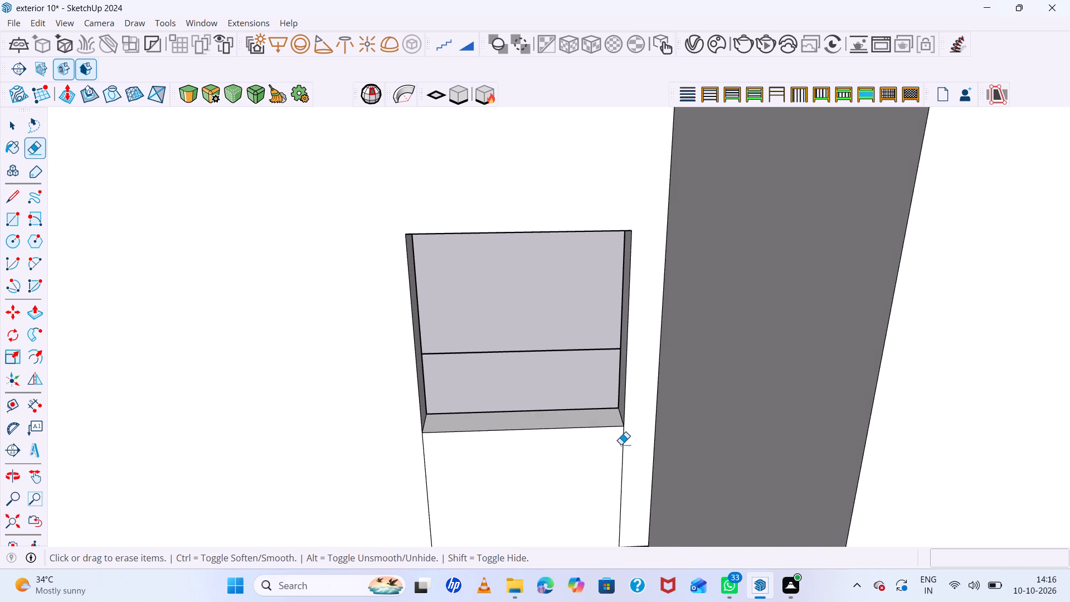
click(625, 443)
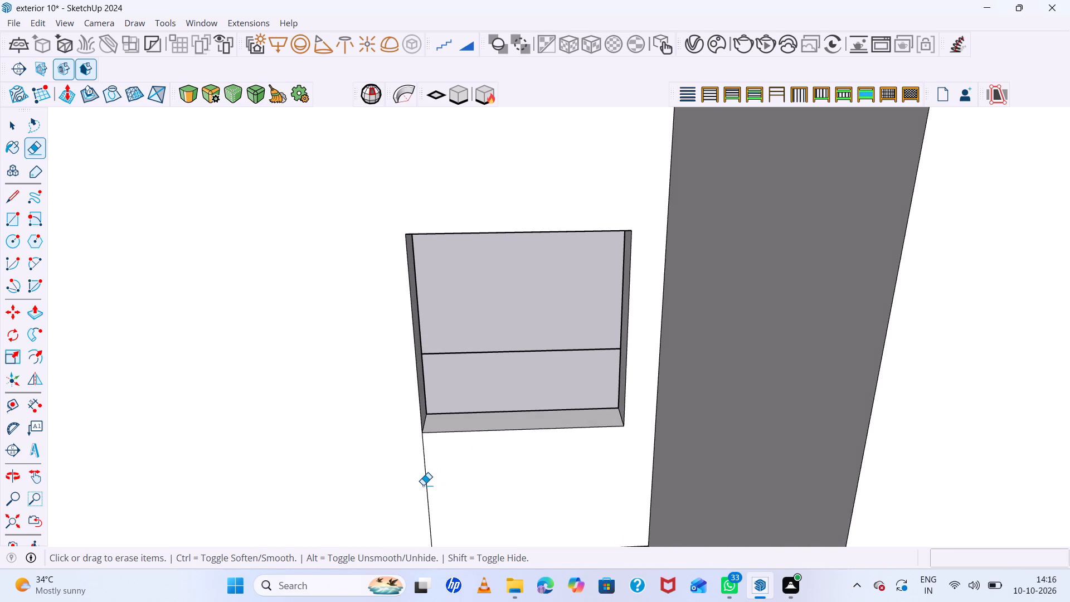
click(426, 483)
Draw a 9" deep rectangle across the base of the toilet's window opening, from jamb to jamb.
scroll(367, 412, down, 6)
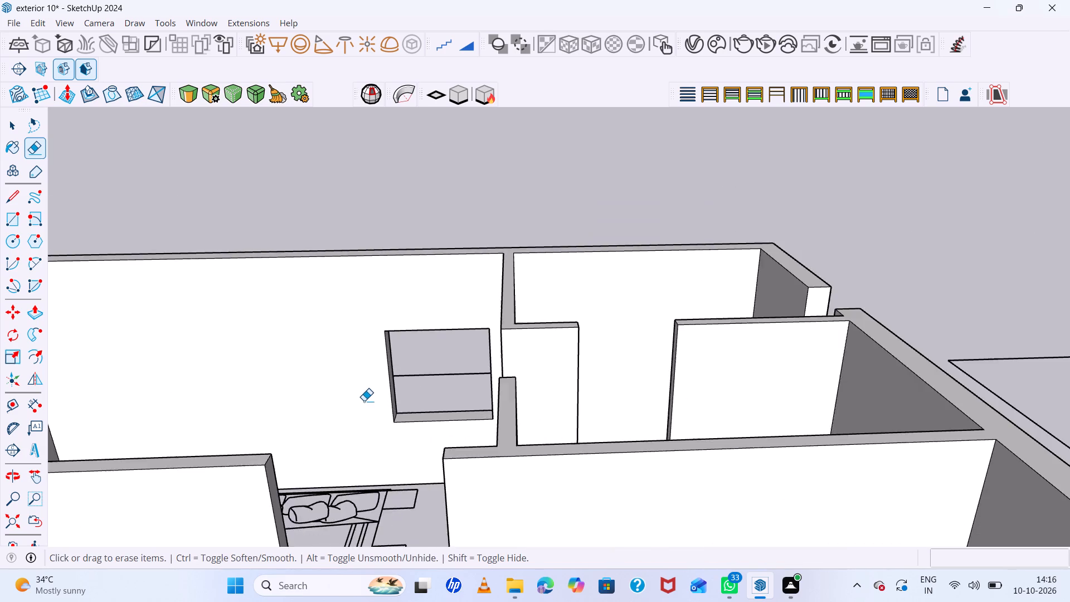
scroll(364, 401, down, 17)
scroll(416, 379, down, 5)
scroll(446, 430, up, 11)
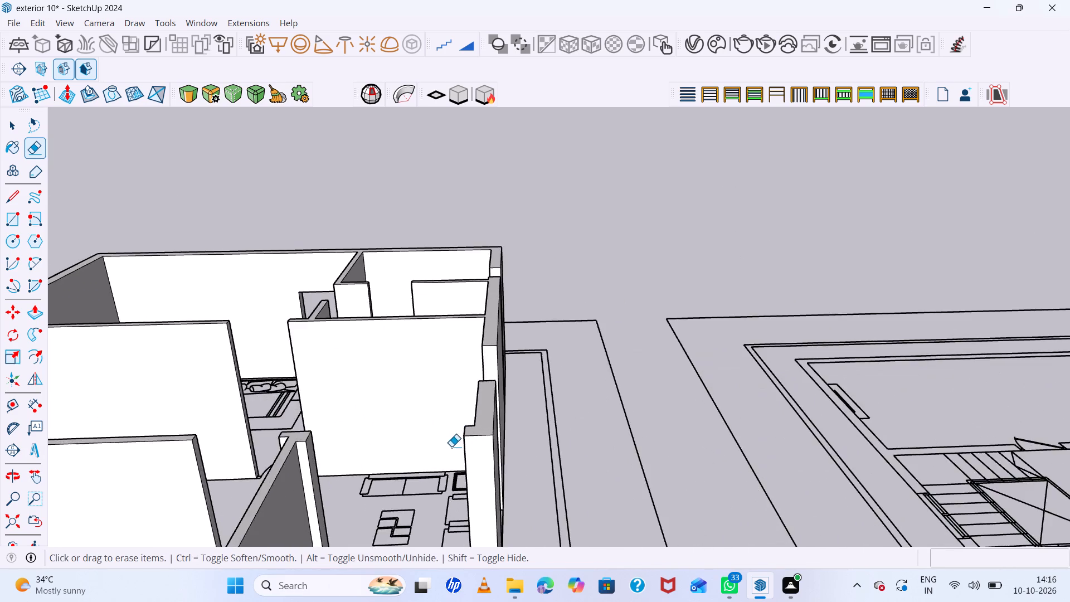
middle_drag(449, 446, 289, 477)
scroll(275, 327, down, 13)
middle_drag(323, 368, 161, 434)
scroll(426, 247, up, 18)
middle_drag(472, 344, 369, 225)
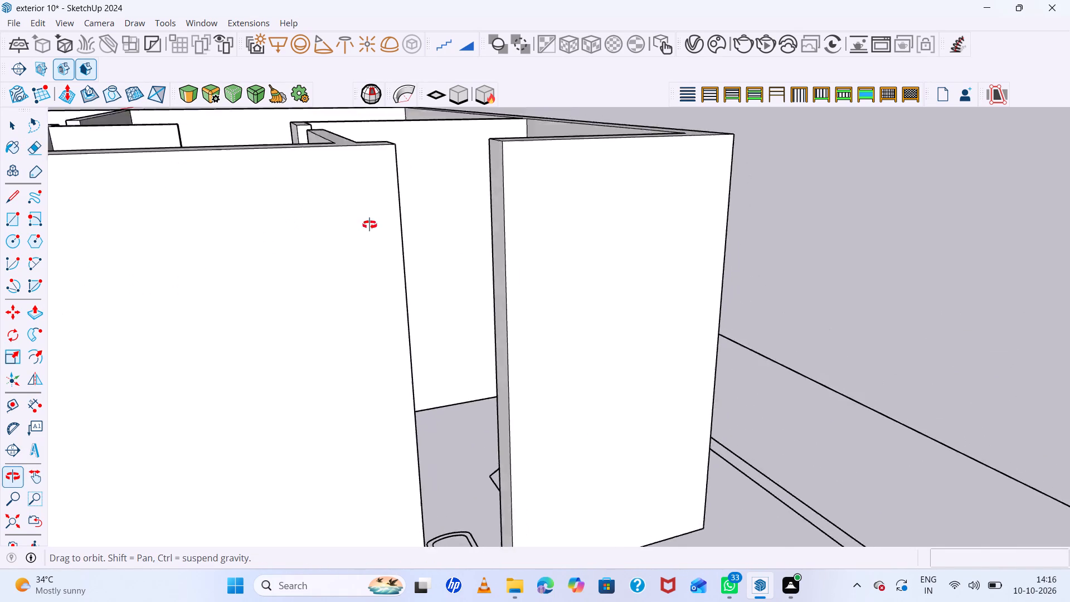
middle_drag(369, 225, 335, 227)
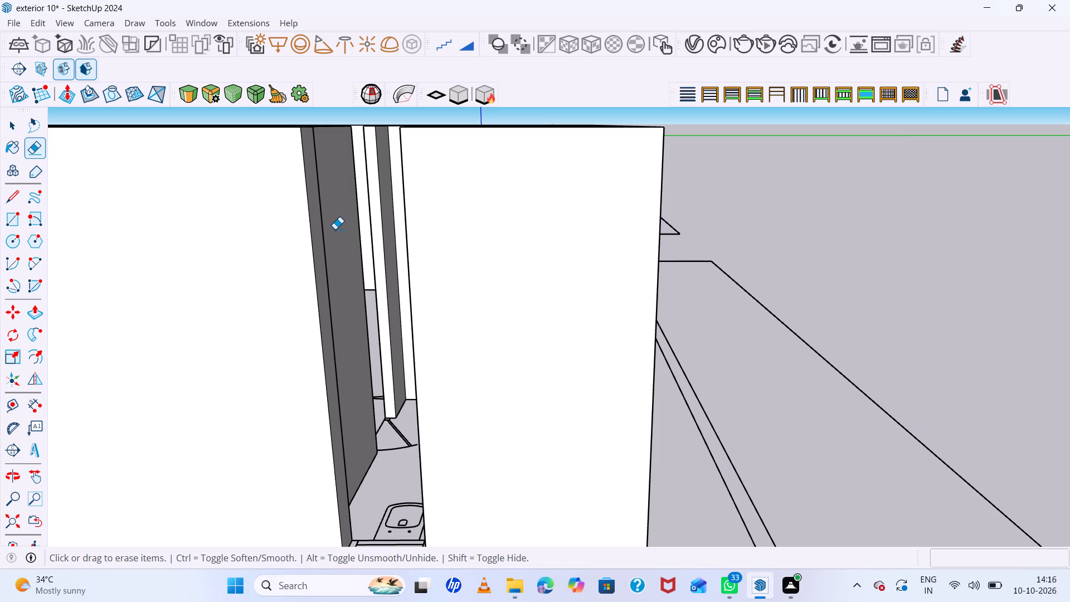
scroll(335, 229, up, 3)
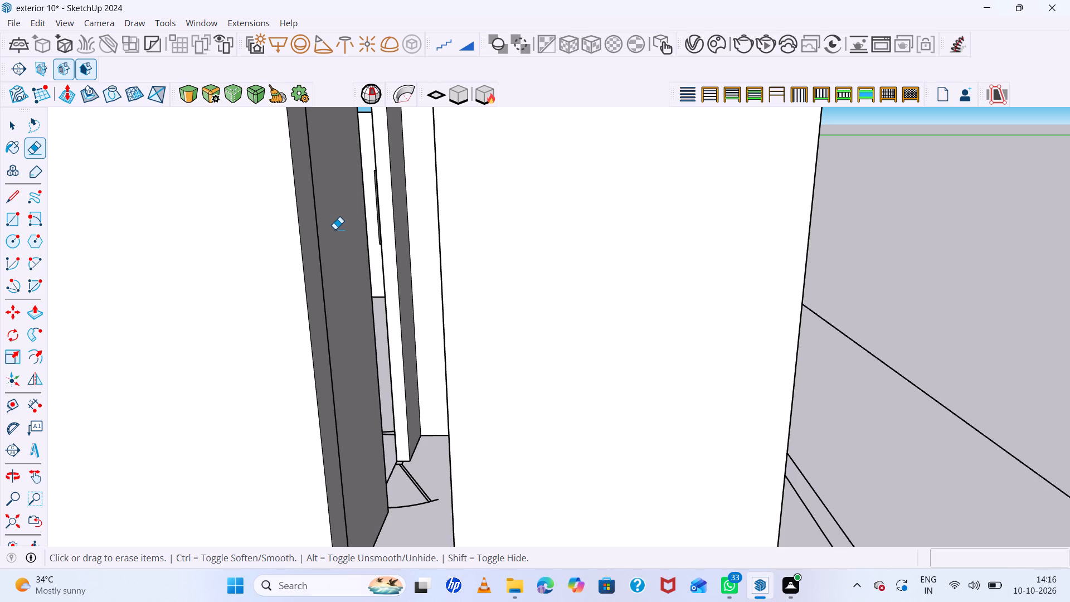
scroll(335, 229, down, 5)
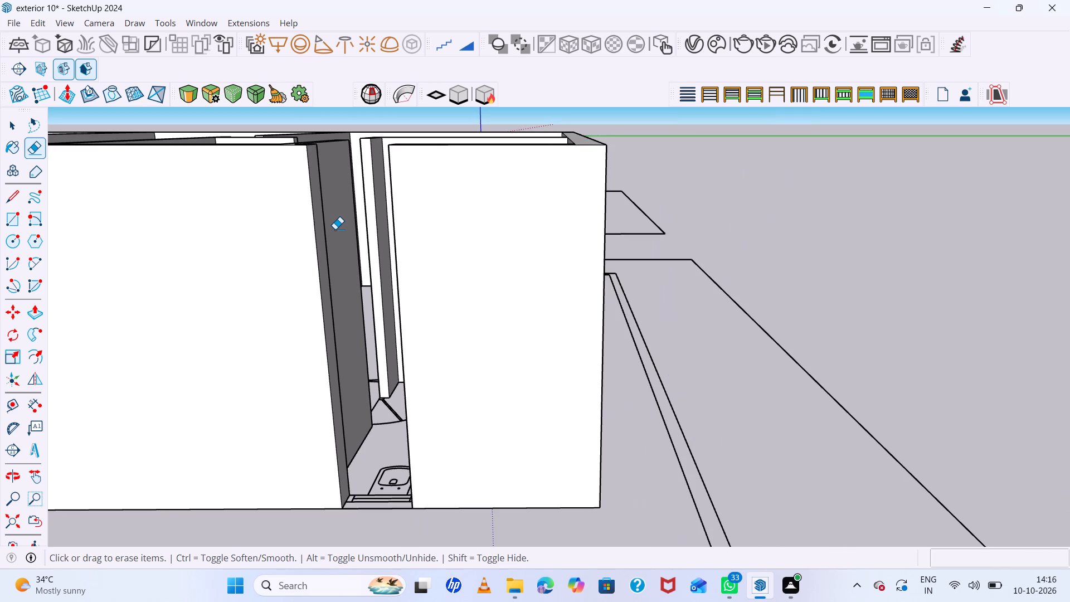
scroll(335, 229, up, 5)
scroll(335, 229, down, 6)
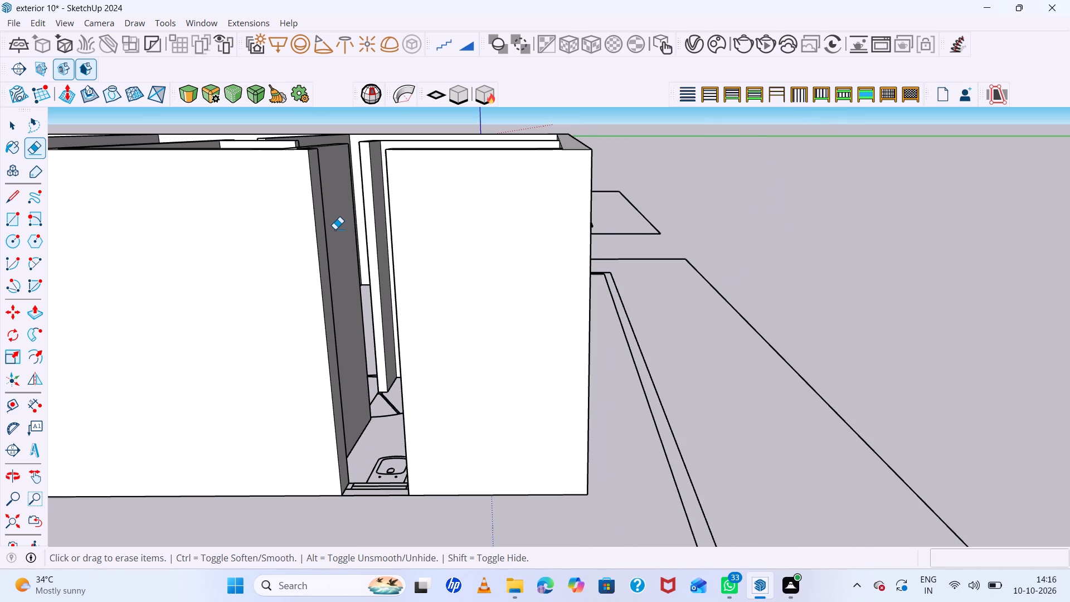
middle_drag(369, 331, 373, 357)
scroll(374, 383, down, 1)
scroll(375, 453, up, 11)
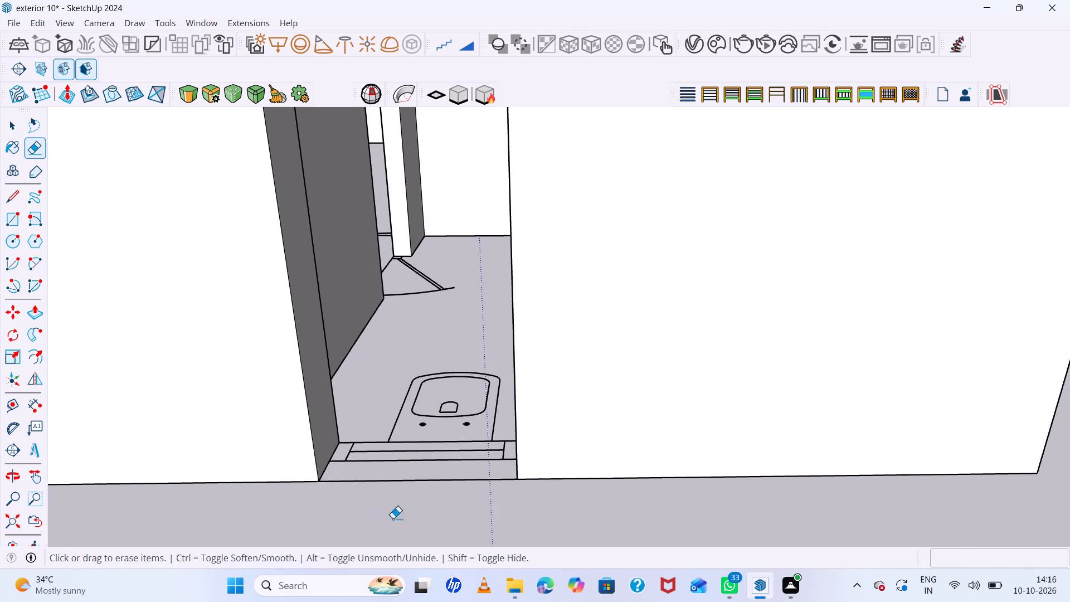
middle_drag(398, 521, 421, 540)
key(r)
scroll(386, 452, up, 5)
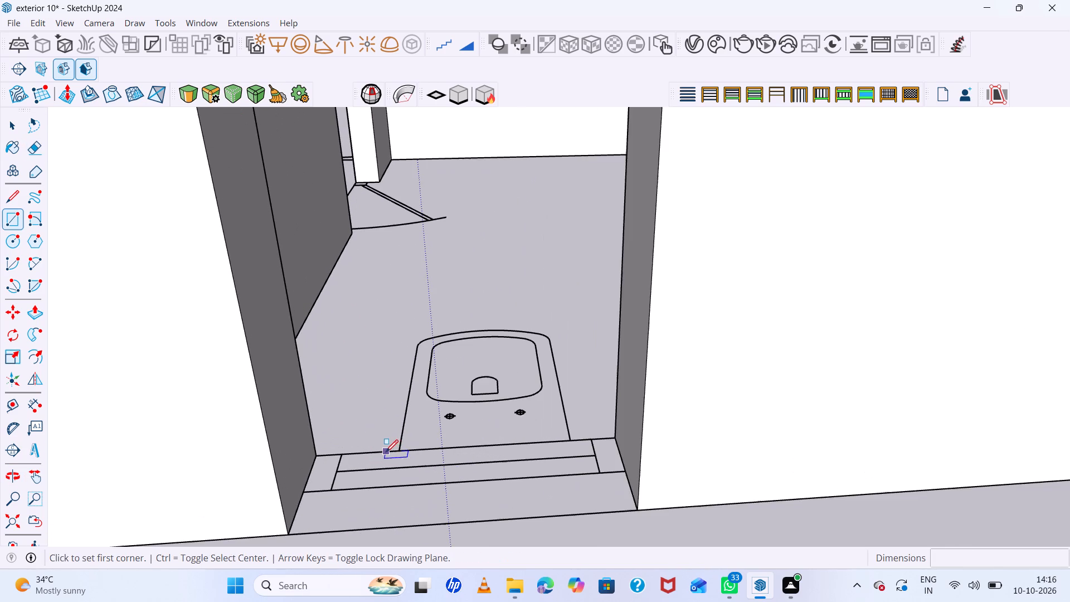
click(320, 454)
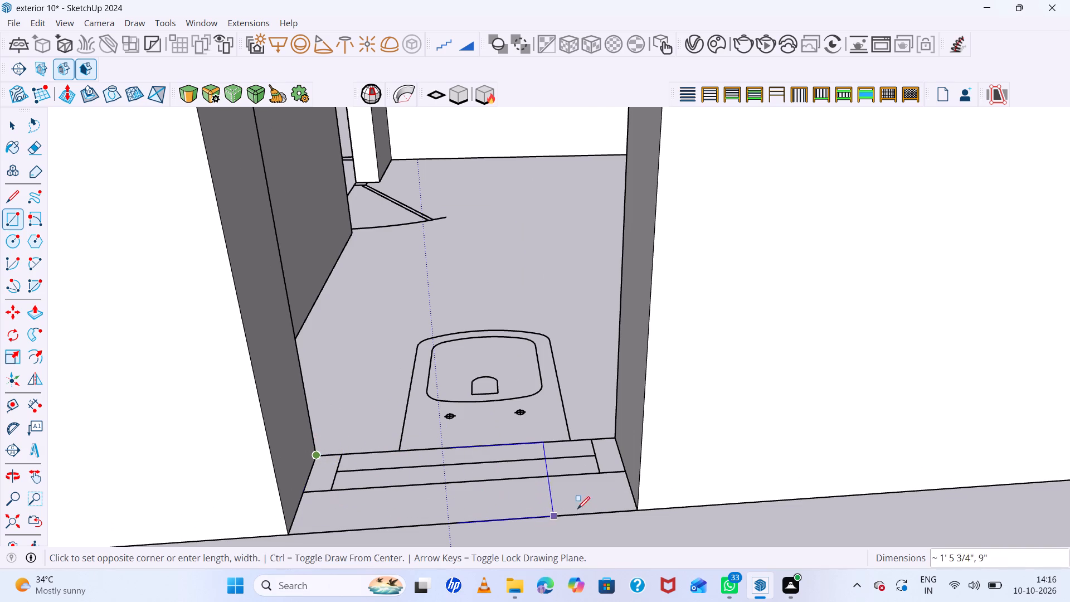
click(641, 508)
key(space)
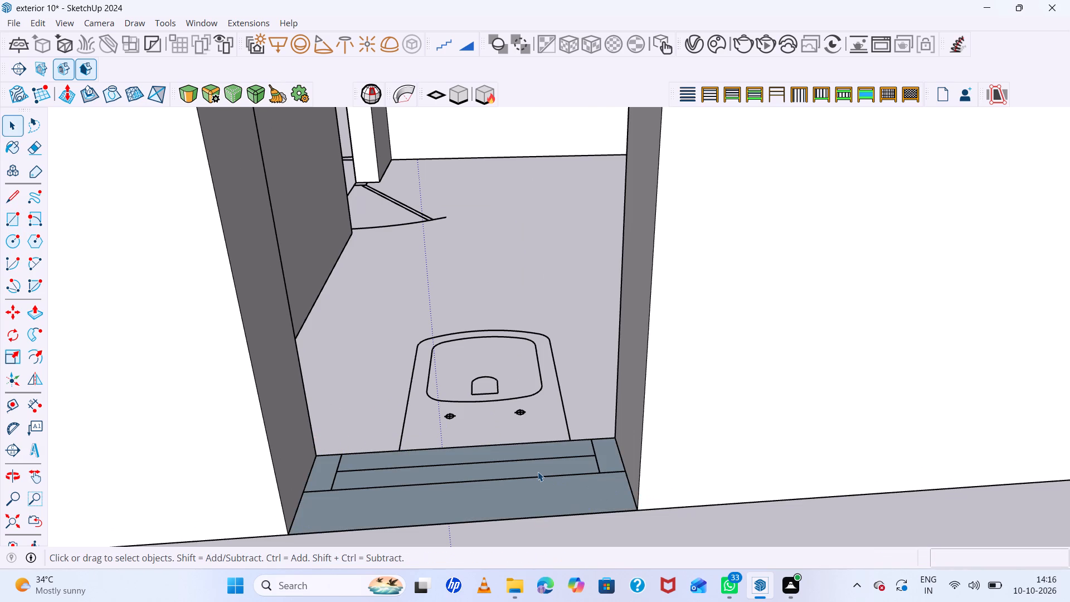
Push/pull the base rectangle in the toilet's window opening up 3' to form the wall below the window.
key(p)
click(536, 470)
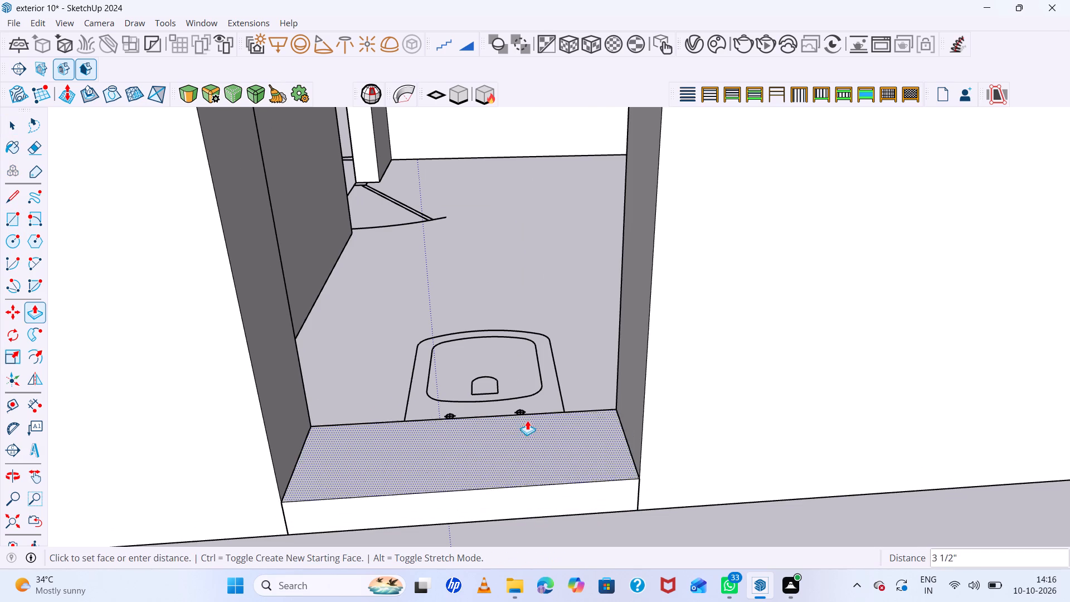
scroll(520, 382, down, 5)
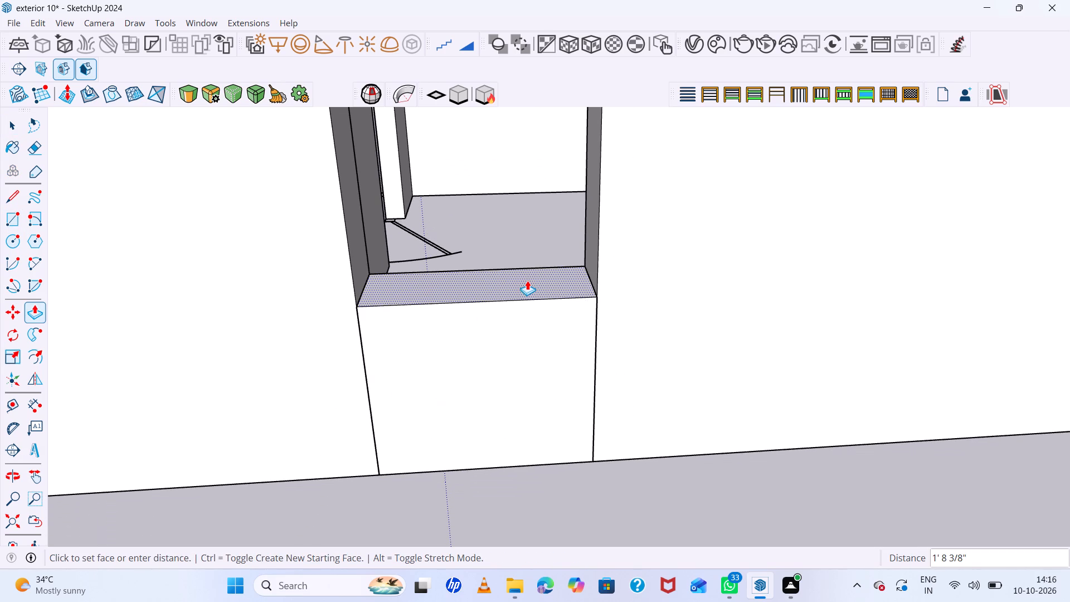
key(3)
key(apostrophe)
key(Return)
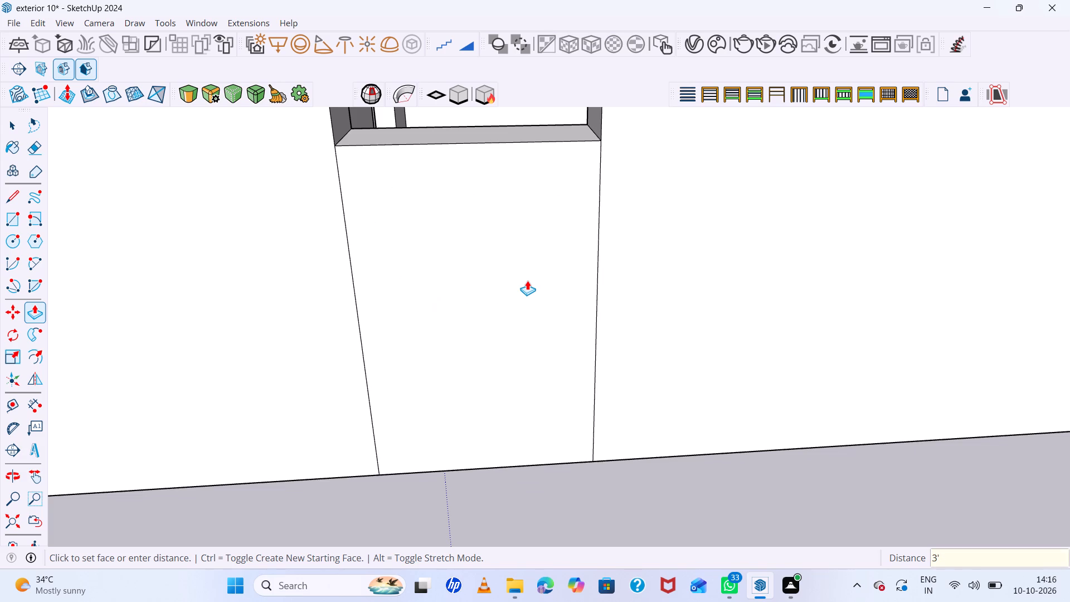
Copy the top face of the wall below the toilet's window opening 7' straight up, level with the wall top.
scroll(391, 367, down, 12)
middle_drag(387, 361, 407, 441)
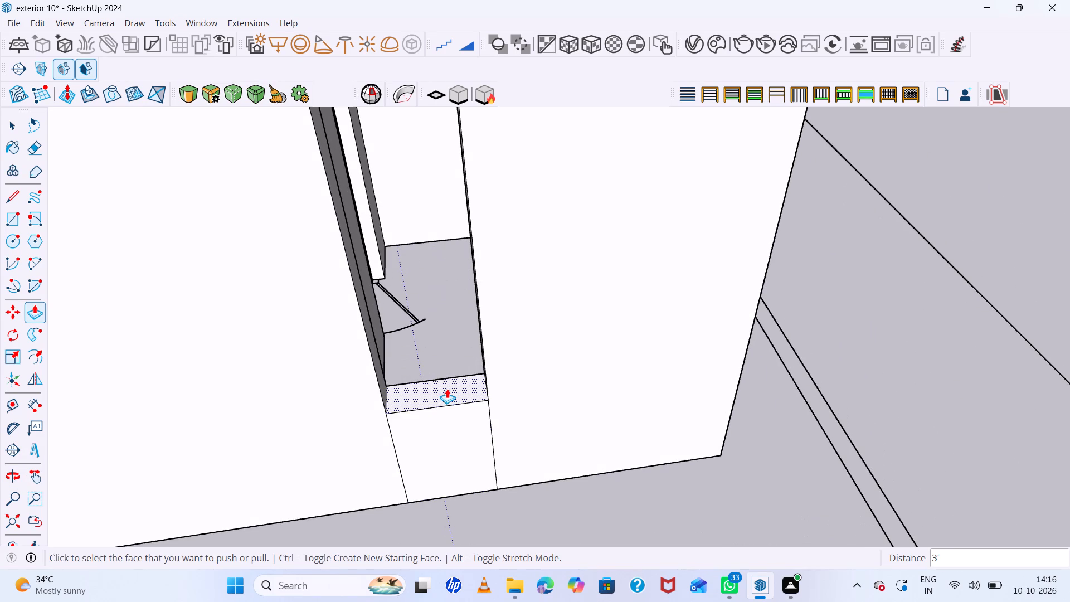
key(space)
click(447, 389)
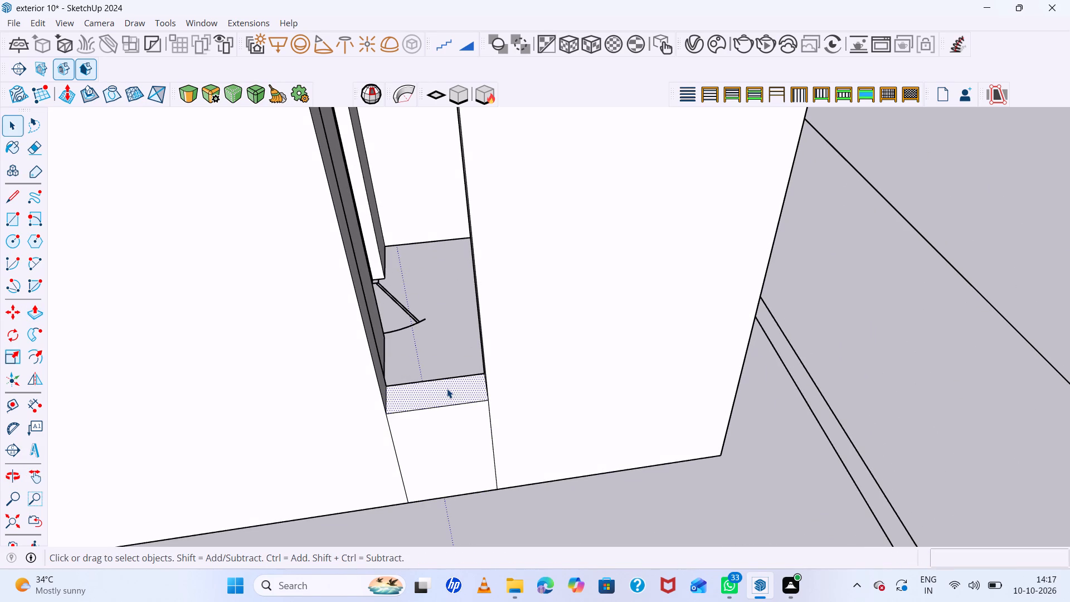
key(m)
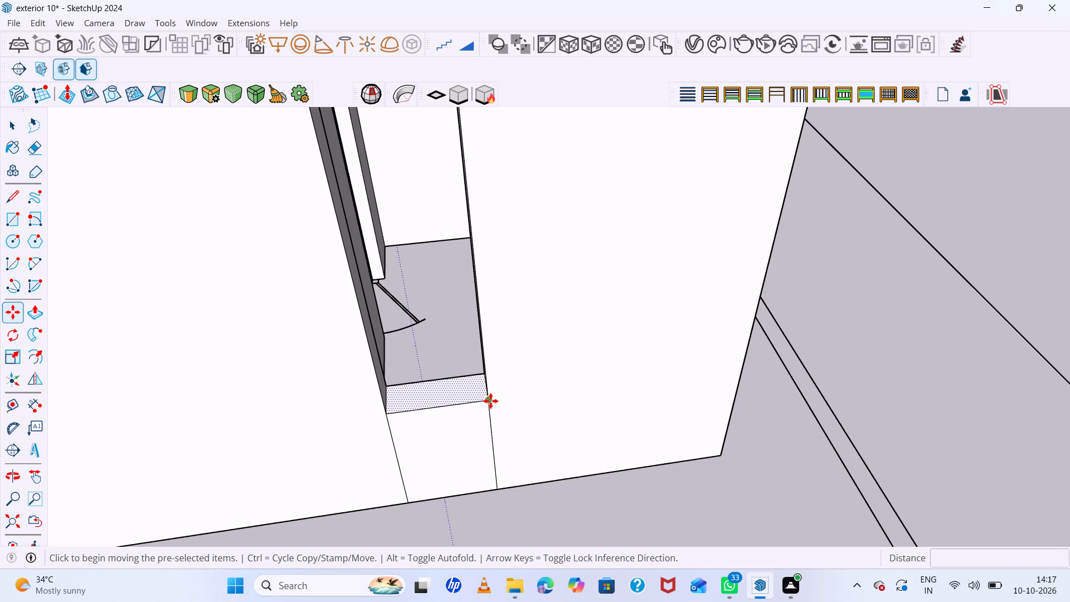
click(481, 399)
scroll(495, 359, down, 6)
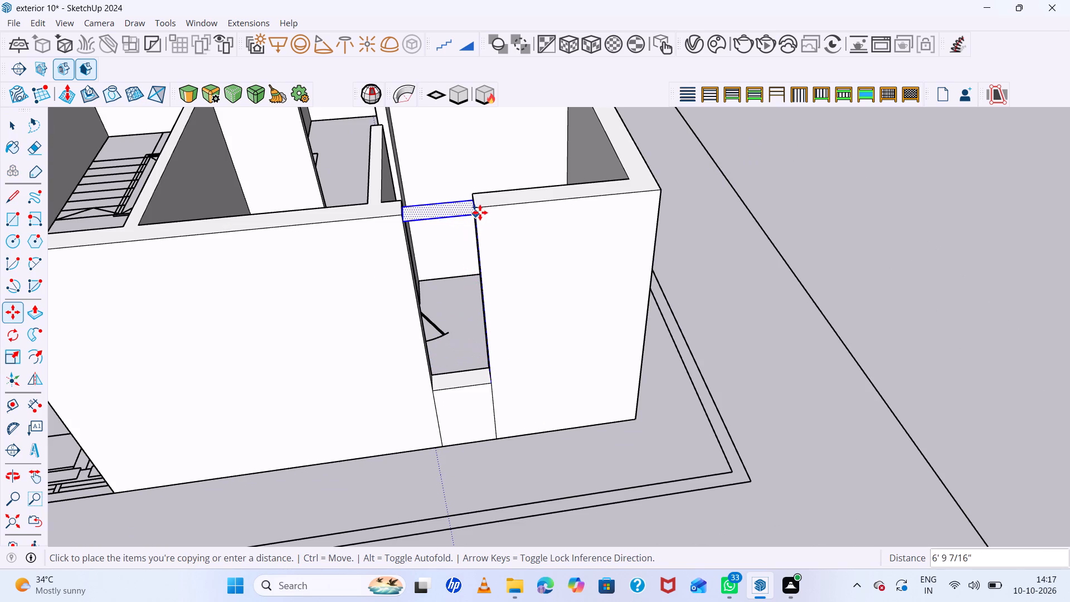
click(480, 209)
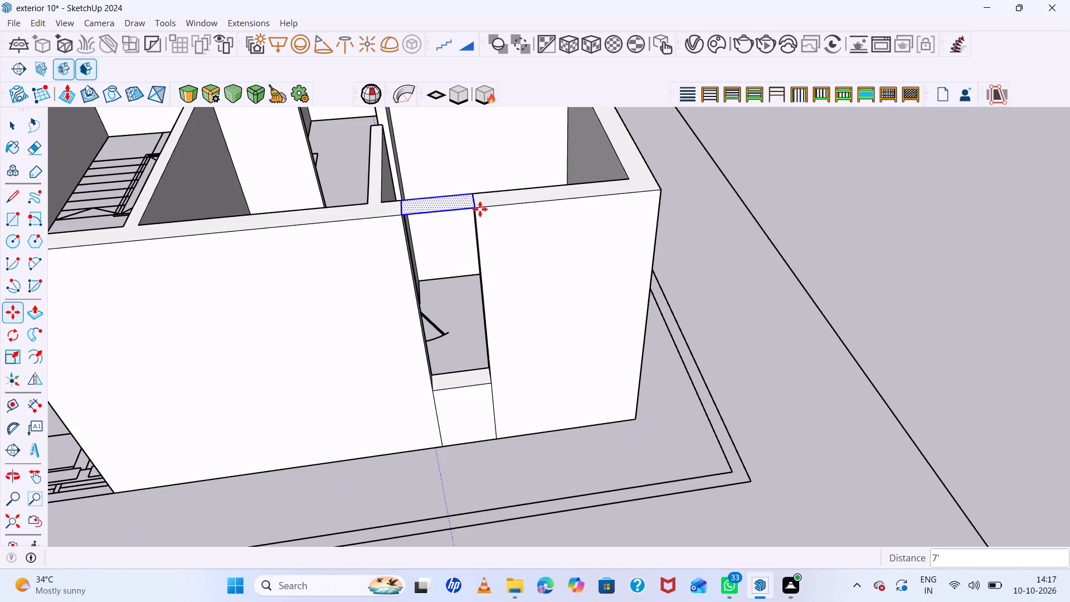
Push/pull the copied face down 3' to form the wall above the toilet's window.
key(p)
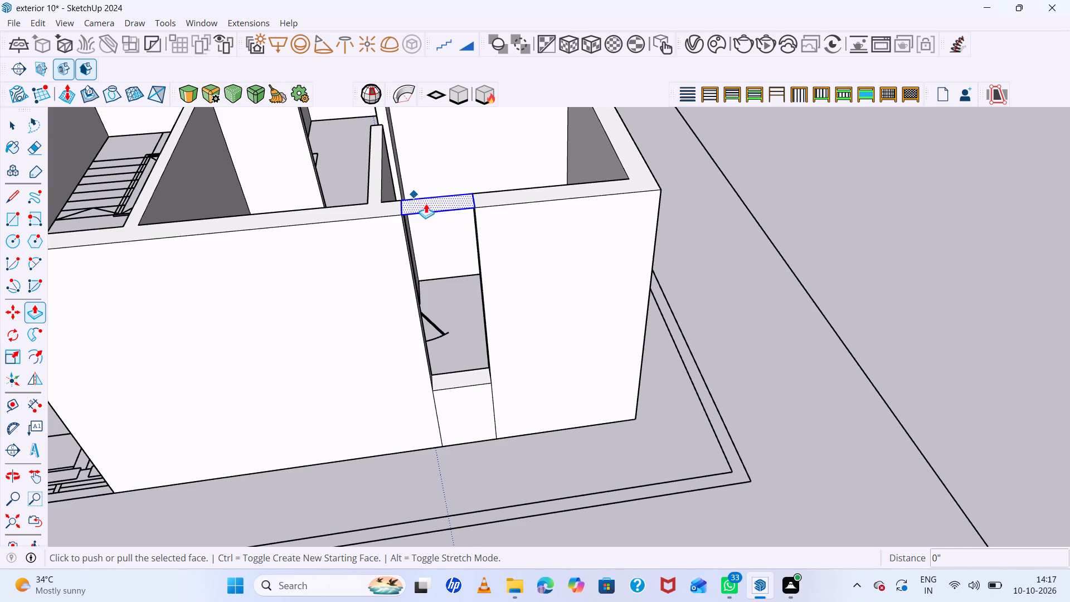
click(432, 206)
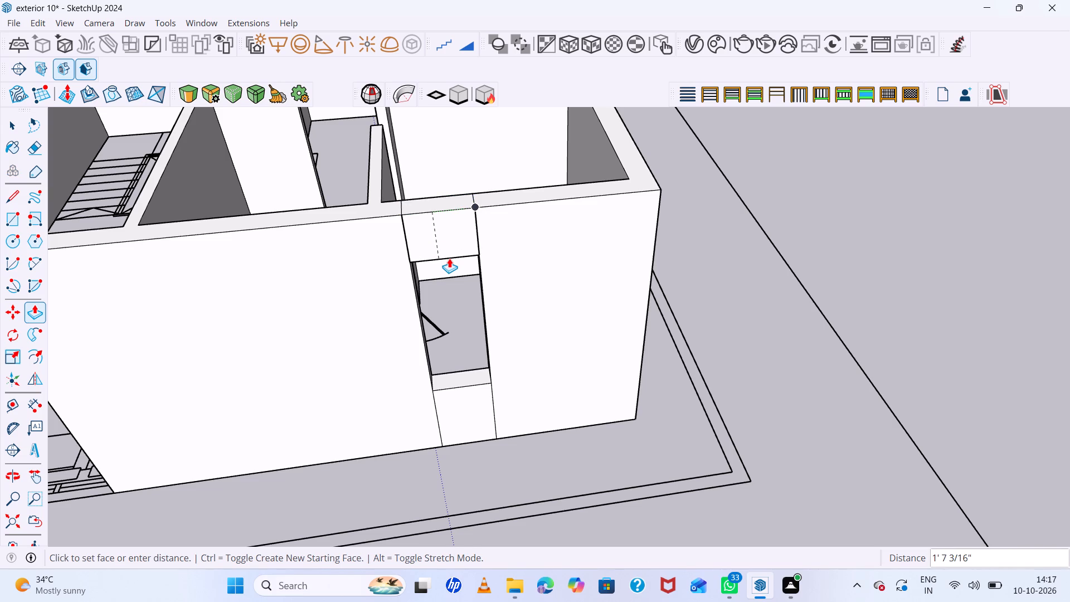
key(3)
key(apostrophe)
key(Return)
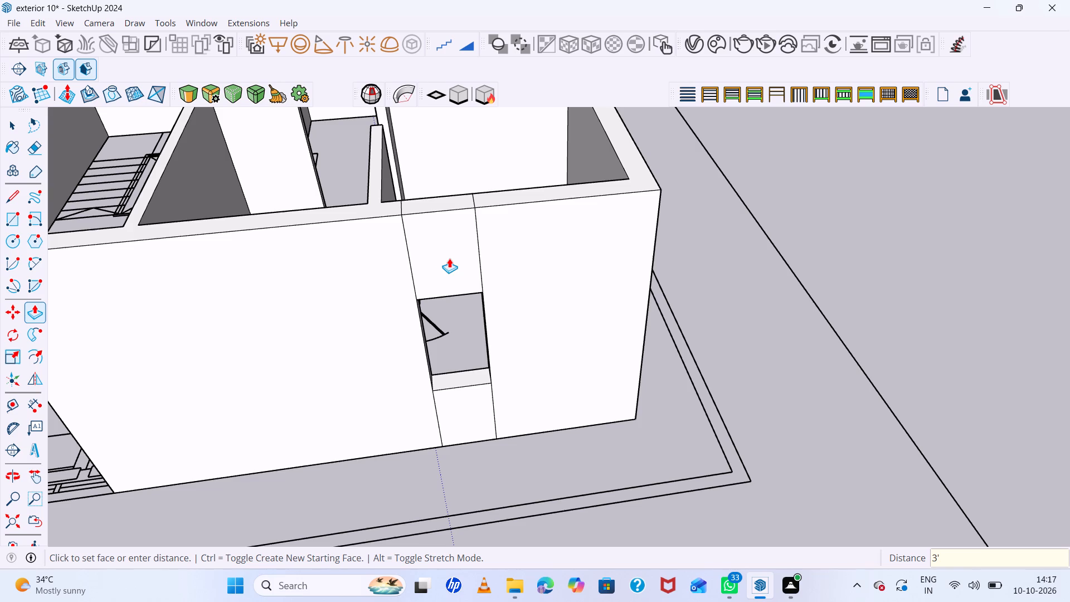
Erase the vertical seam lines above and below the toilet's window on the wall's exterior face.
key(space)
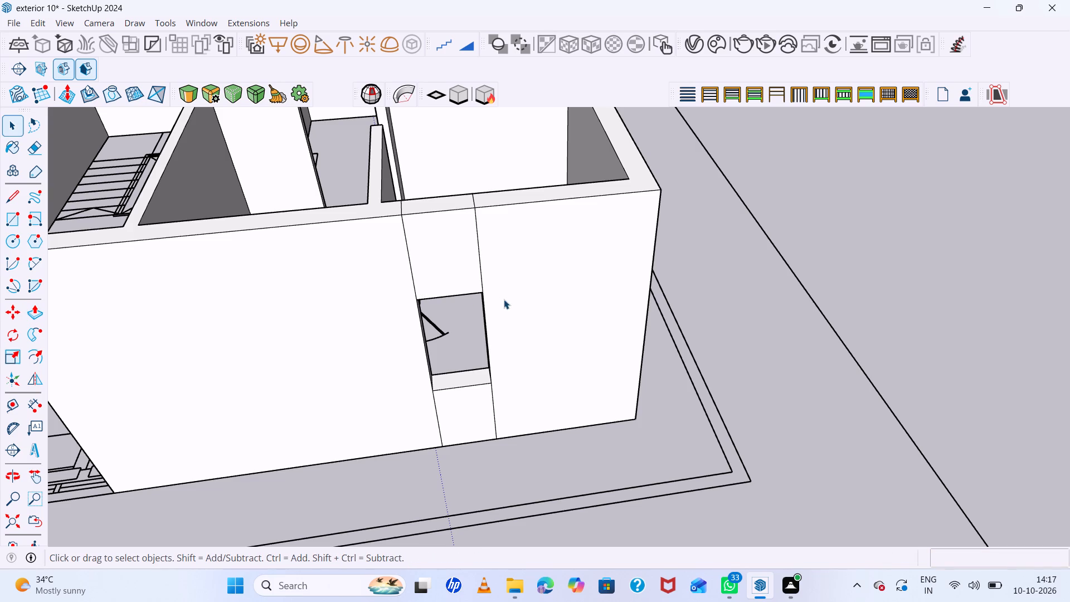
key(e)
drag(487, 263, 468, 262)
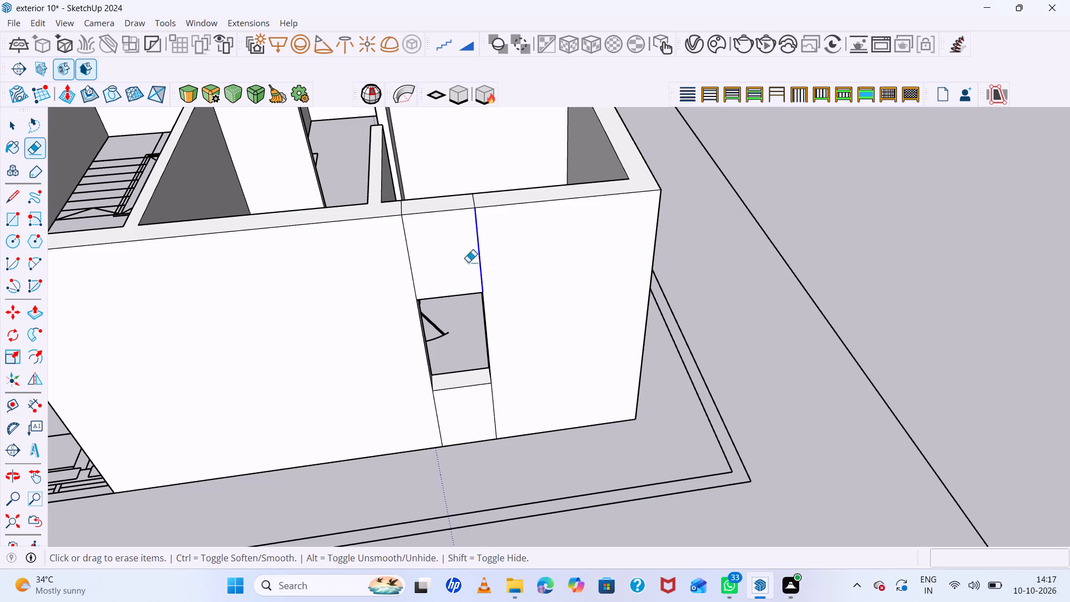
drag(468, 262, 429, 263)
drag(430, 264, 356, 269)
drag(507, 392, 461, 406)
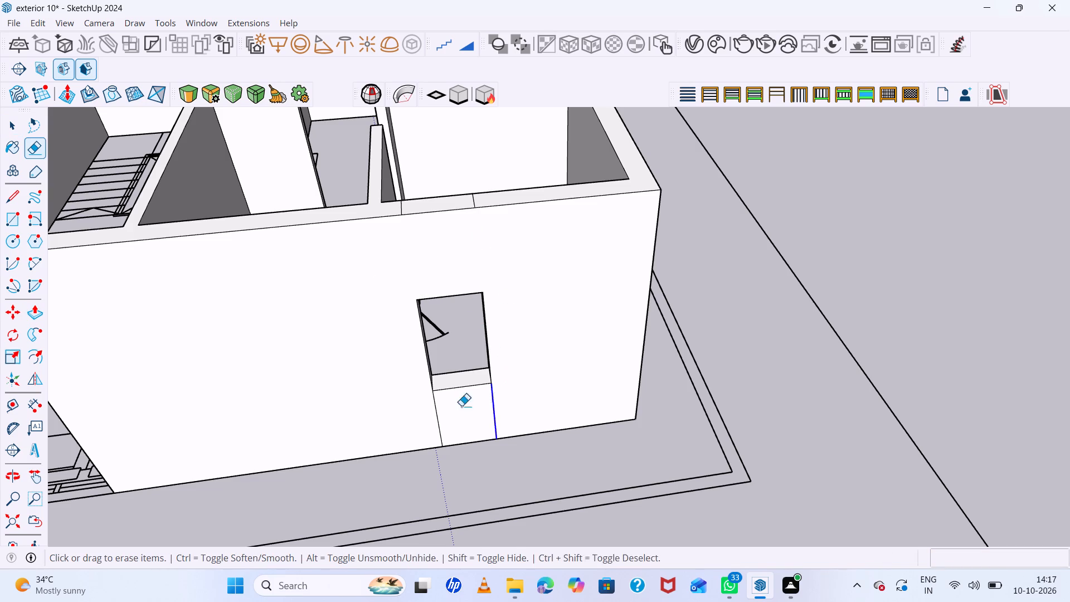
drag(461, 406, 456, 407)
drag(455, 410, 395, 407)
Erase the two short seam lines across the wall's top face above the toilet's window.
middle_drag(479, 399, 488, 482)
scroll(480, 308, up, 2)
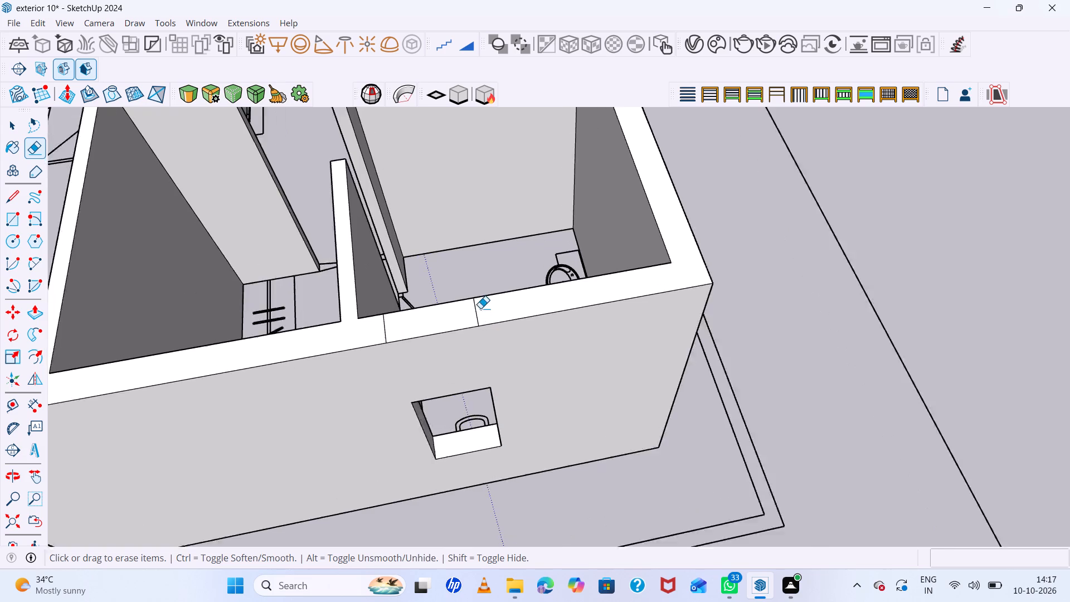
scroll(480, 308, up, 3)
drag(476, 307, 452, 314)
drag(378, 318, 307, 319)
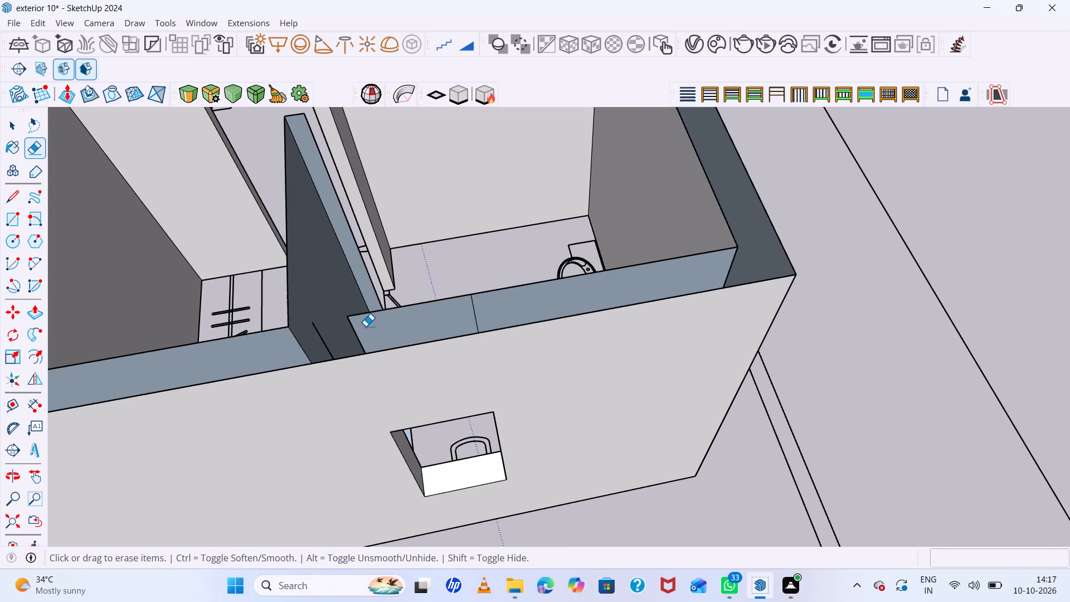
key(ctrl+z)
click(348, 338)
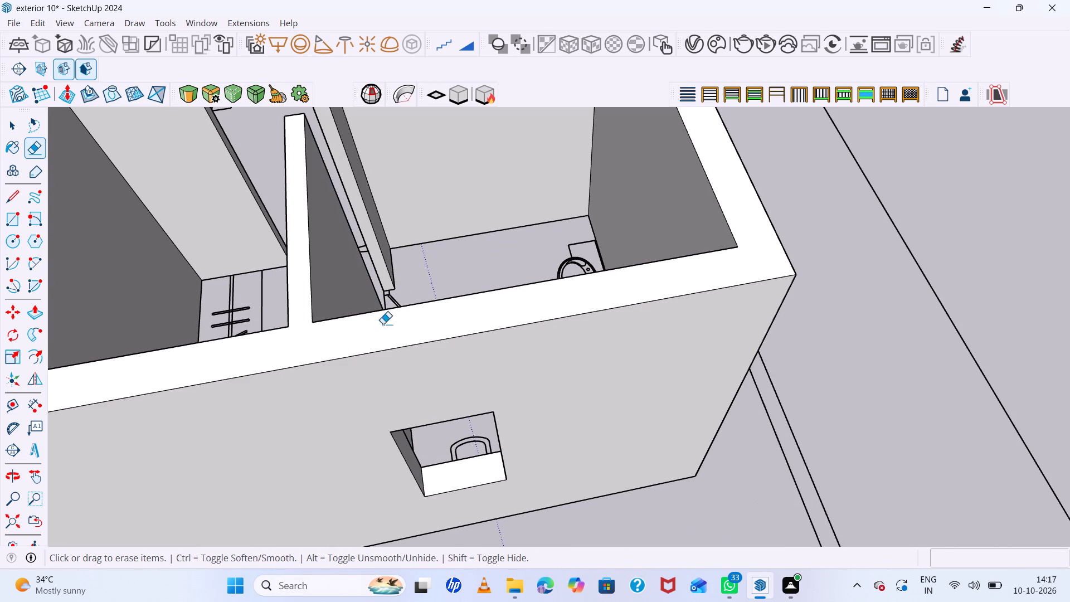
Erase the vertical seam lines above and below the window on the toilet side of the wall.
middle_drag(407, 320, 473, 548)
scroll(511, 386, up, 4)
click(515, 362)
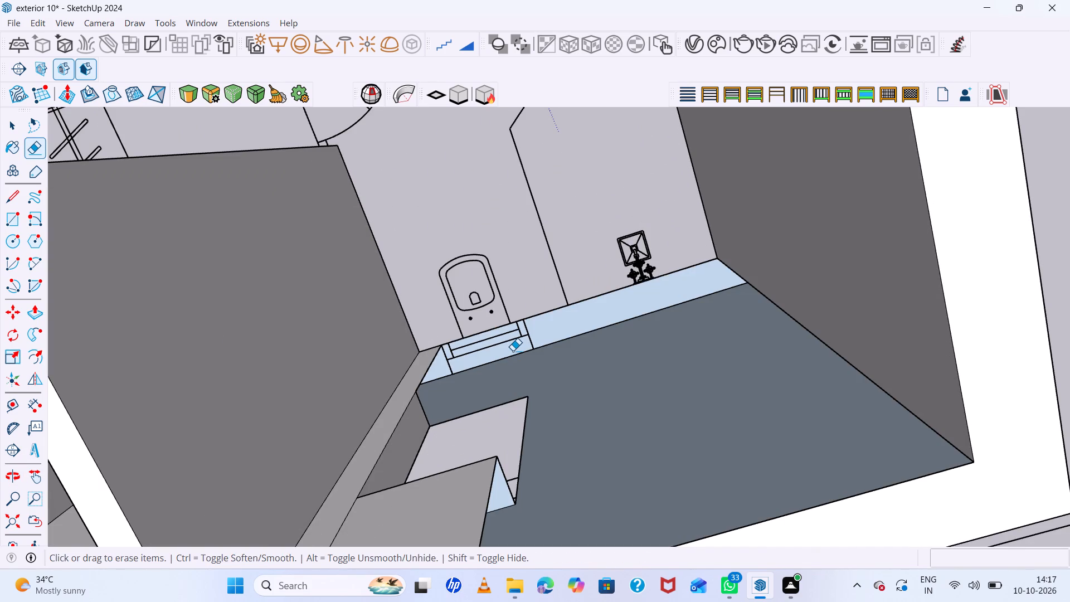
key(ctrl+z)
click(518, 348)
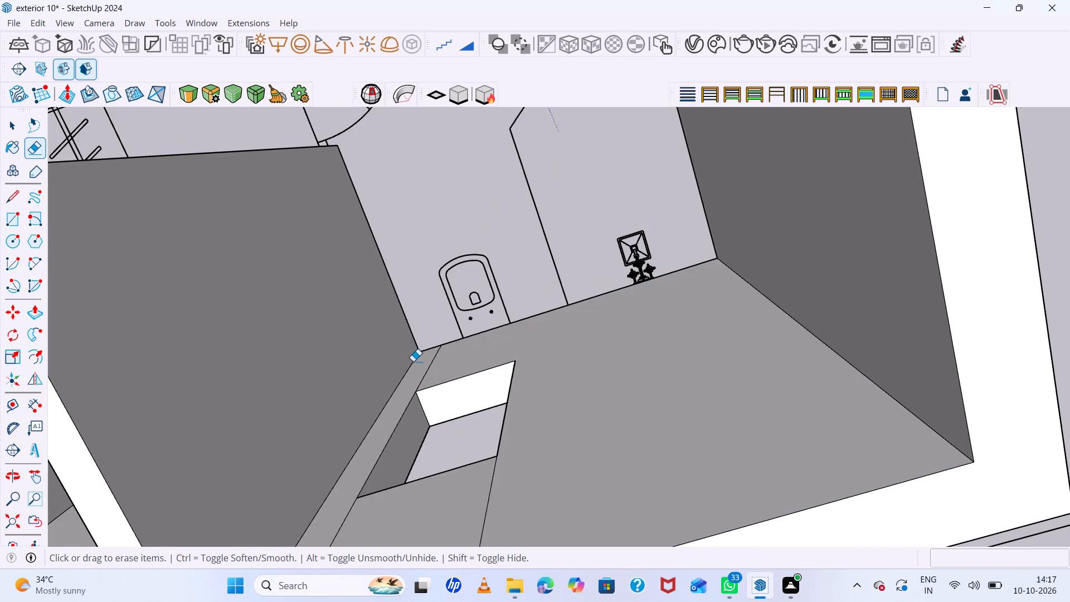
click(428, 366)
drag(502, 499, 469, 506)
drag(352, 514, 319, 517)
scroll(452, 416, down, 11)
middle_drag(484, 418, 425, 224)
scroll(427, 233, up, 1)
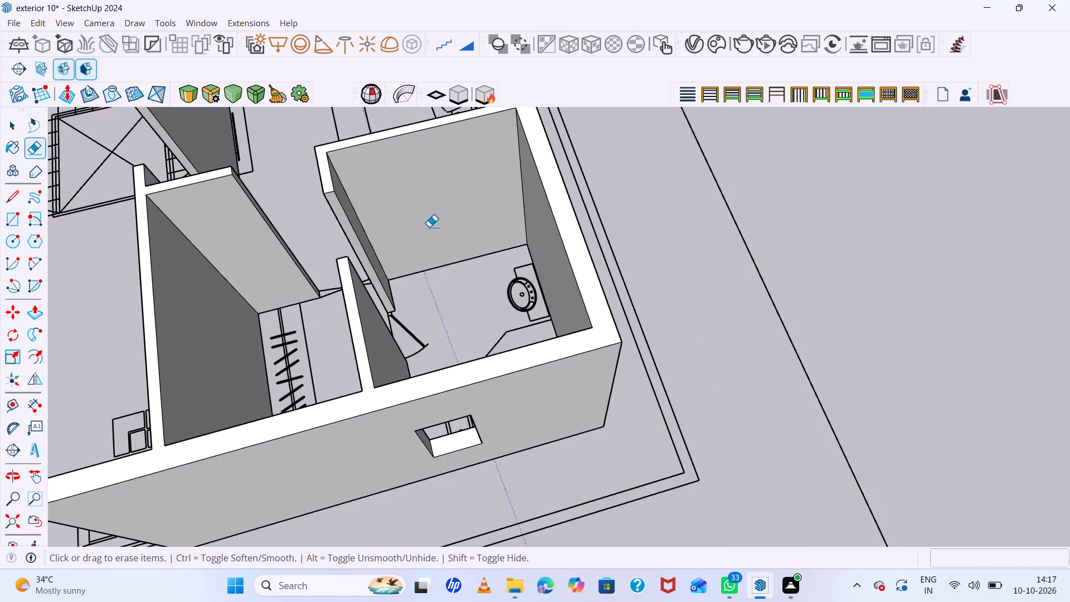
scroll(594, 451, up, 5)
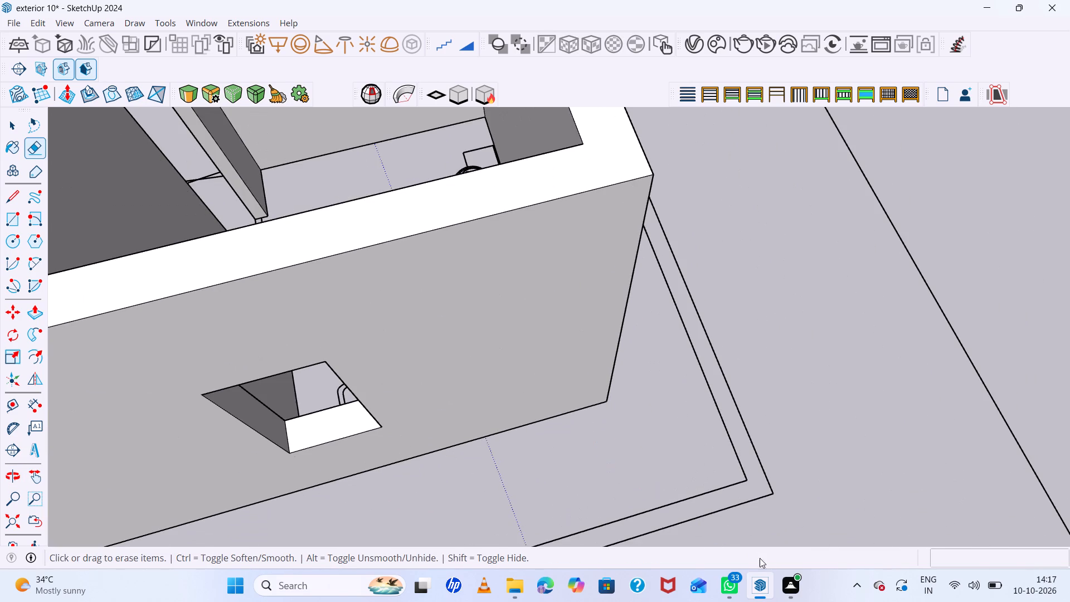
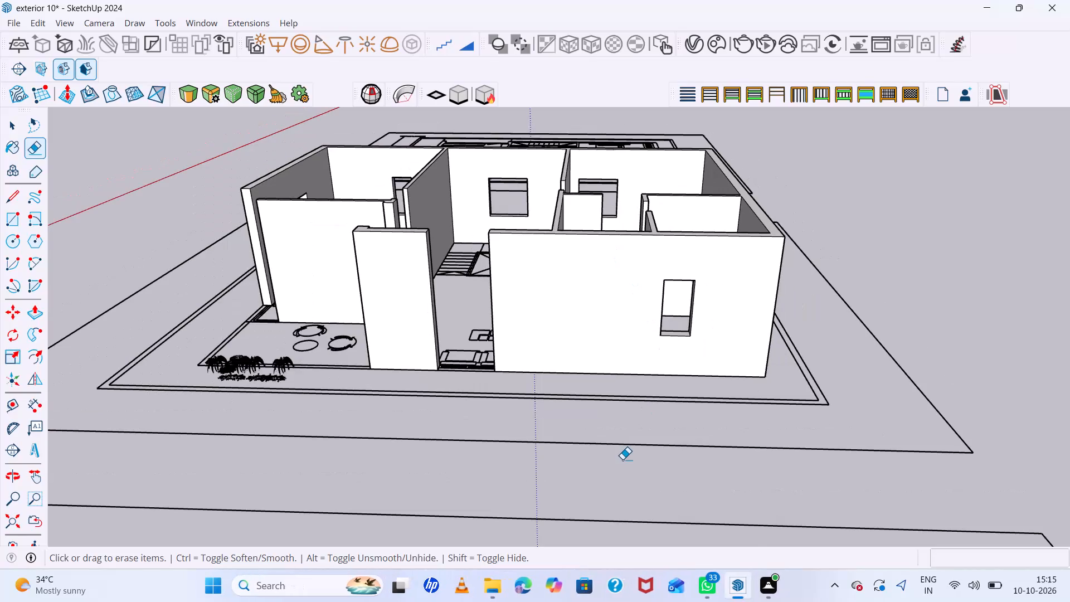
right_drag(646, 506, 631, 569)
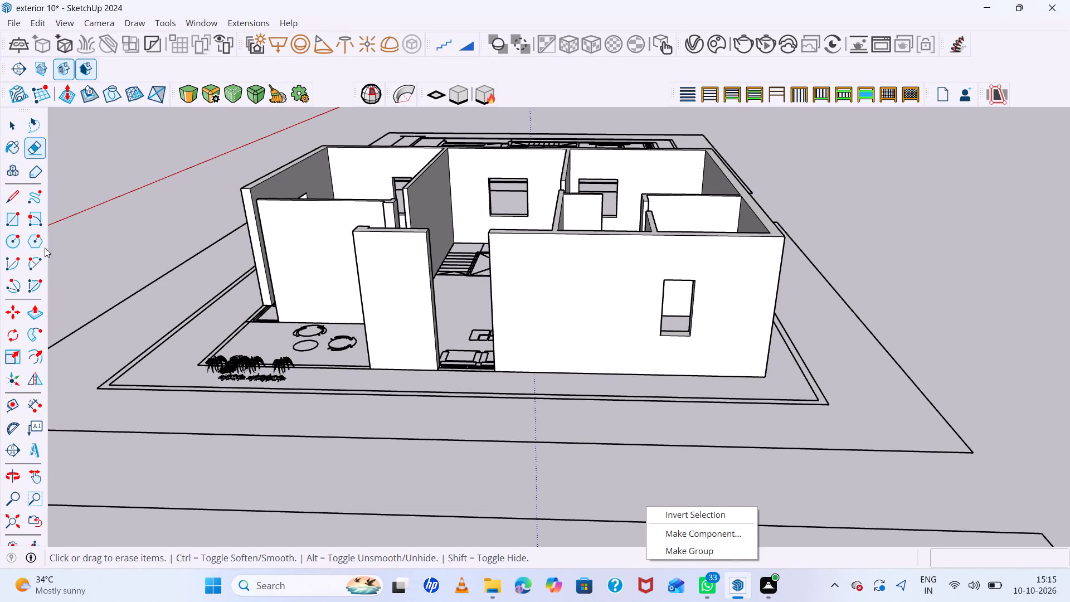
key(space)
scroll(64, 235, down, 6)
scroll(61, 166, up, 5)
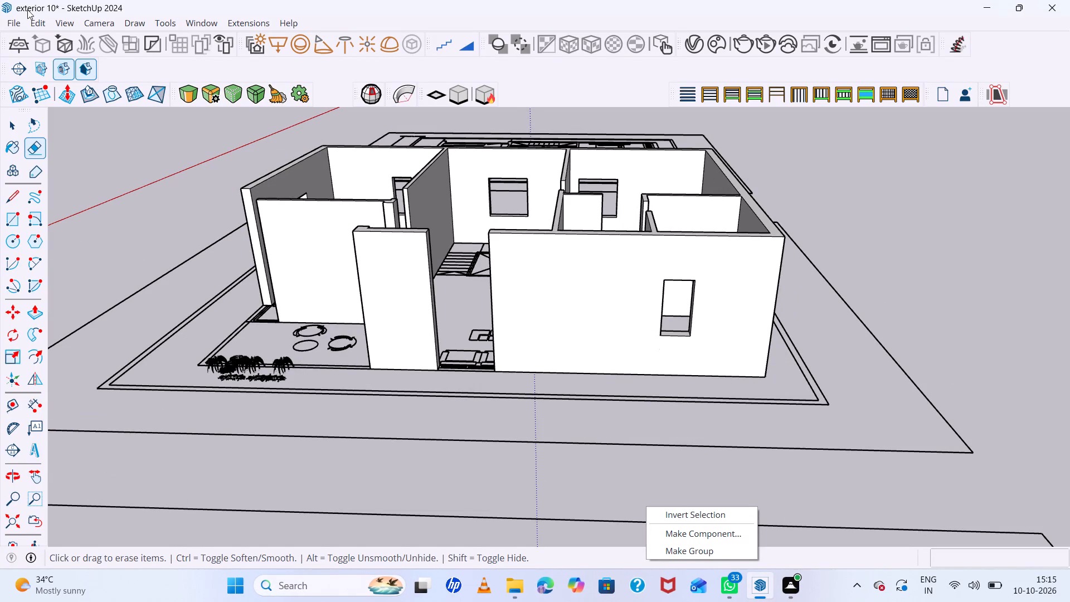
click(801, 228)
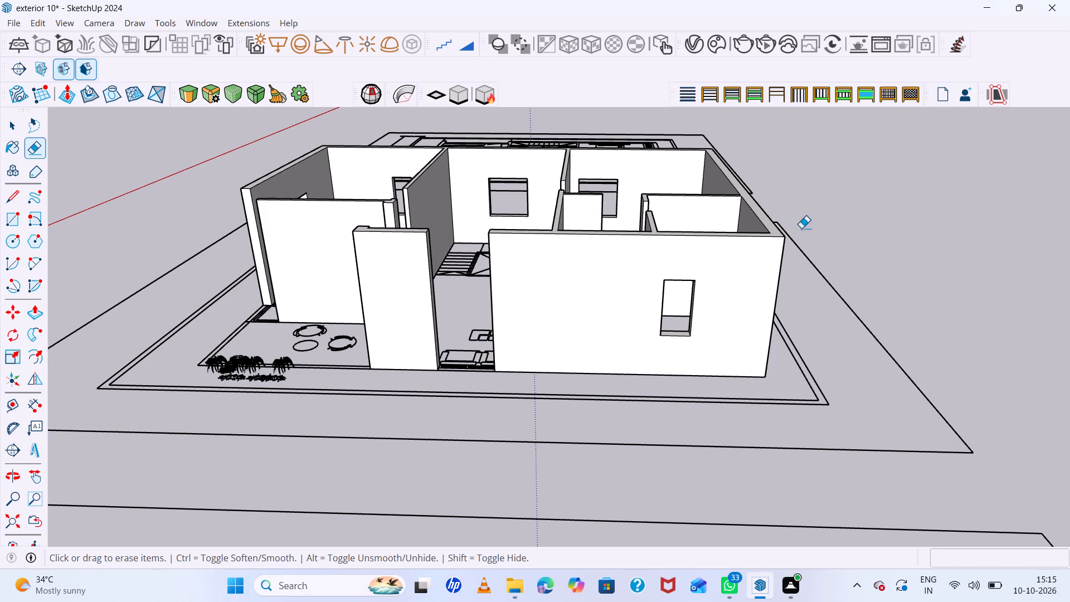
Examine the extruded walls and window openings of the middle plan from all sides, including through the walls in X-ray view.
scroll(626, 223, down, 7)
middle_drag(387, 235, 454, 412)
middle_click(454, 412)
scroll(522, 234, up, 9)
middle_drag(393, 283, 606, 269)
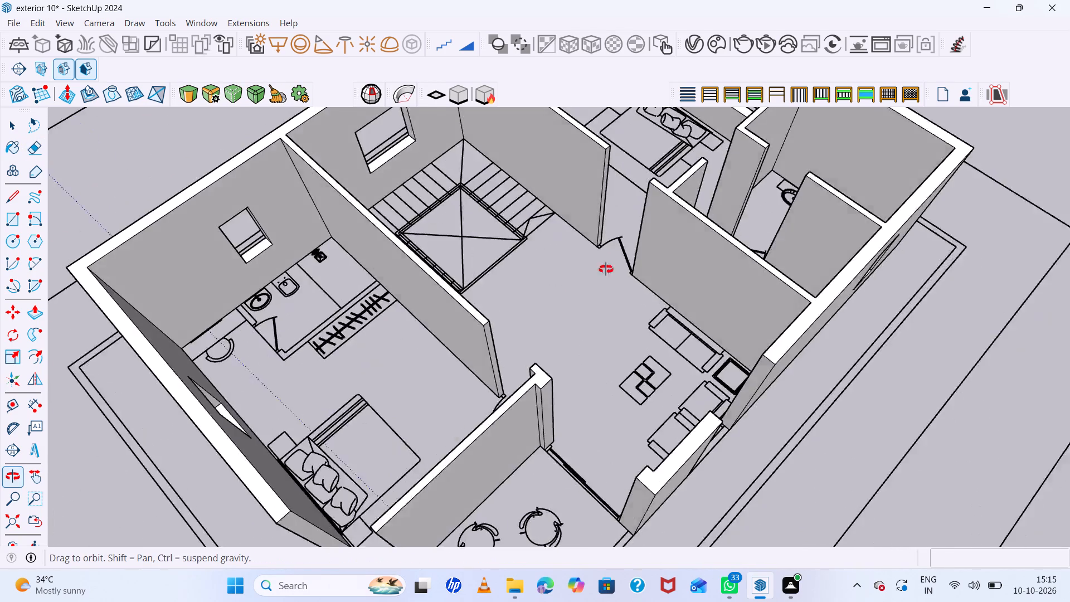
middle_drag(606, 269, 122, 196)
middle_click(122, 196)
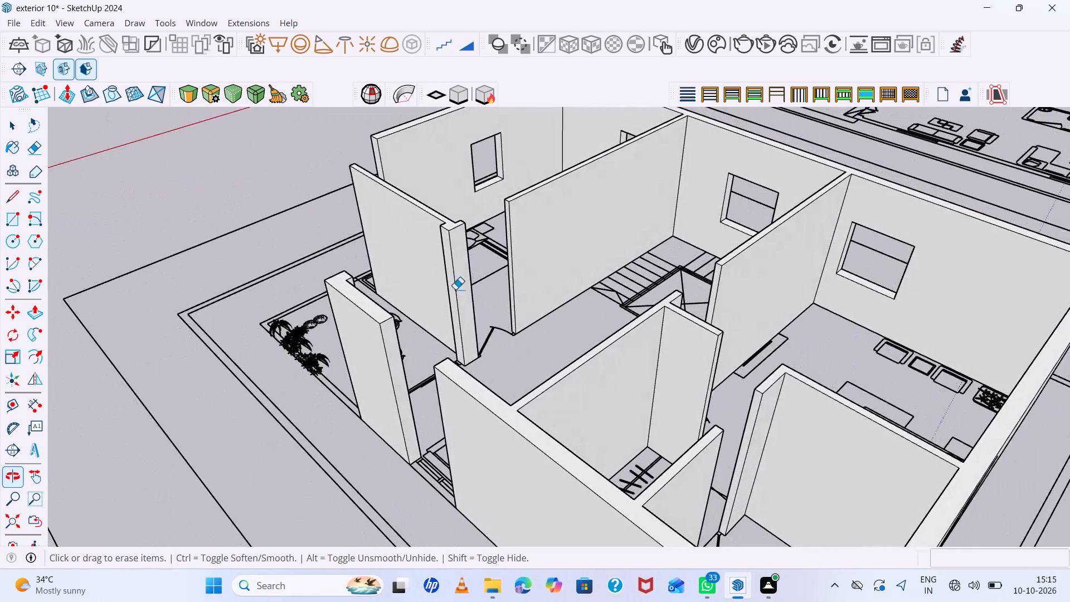
scroll(466, 309, up, 13)
scroll(427, 336, down, 14)
middle_drag(661, 416, 534, 434)
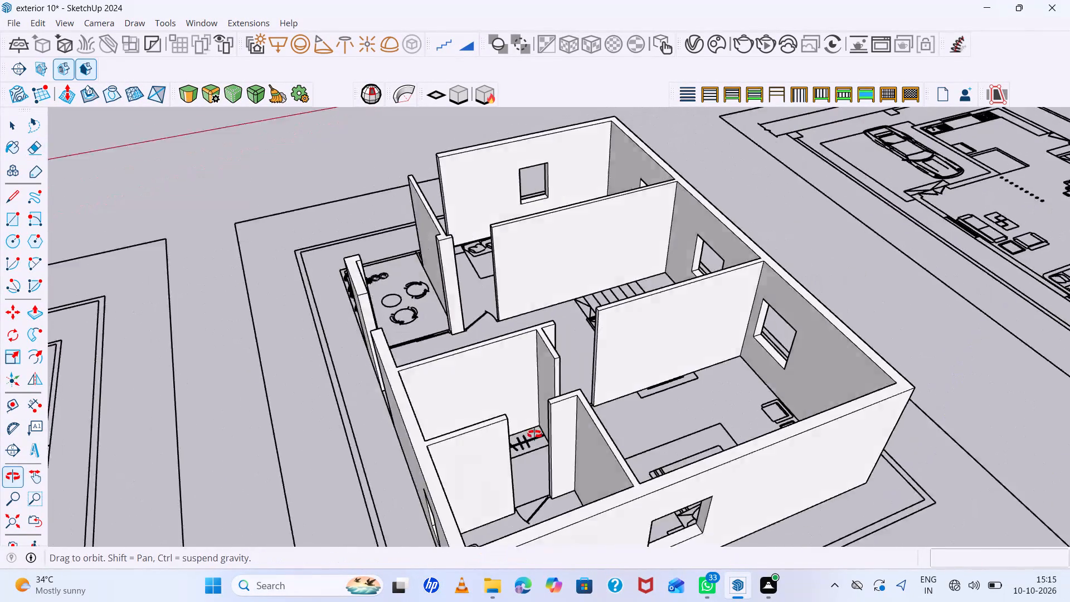
middle_drag(534, 434, 343, 467)
scroll(411, 332, down, 7)
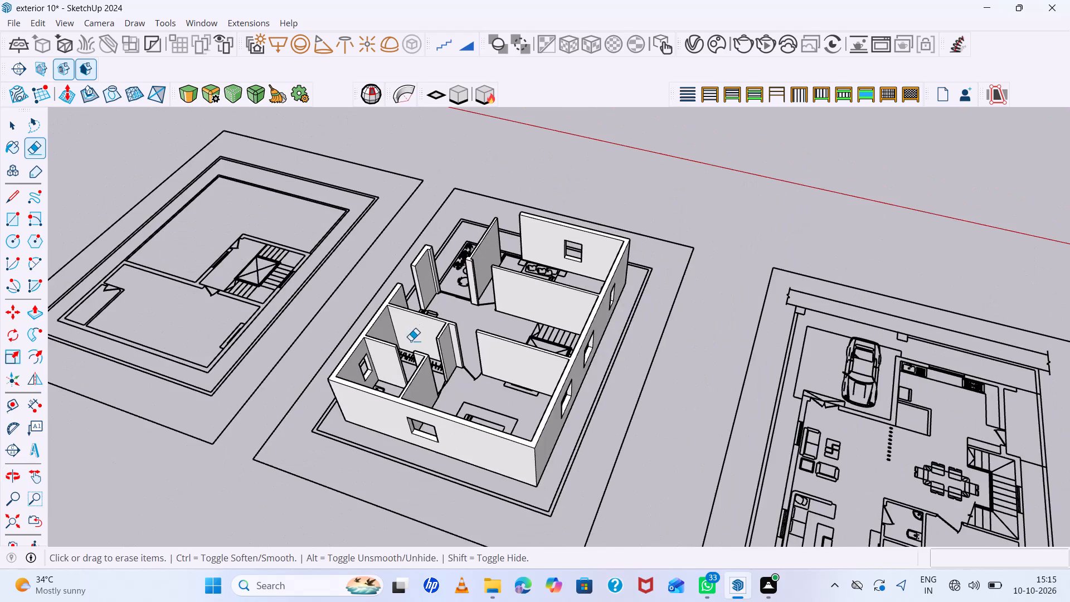
middle_drag(427, 369, 777, 310)
middle_click(777, 310)
scroll(531, 433, up, 17)
middle_drag(521, 457, 634, 400)
middle_click(634, 400)
key(k)
scroll(556, 383, down, 7)
middle_drag(559, 402, 568, 440)
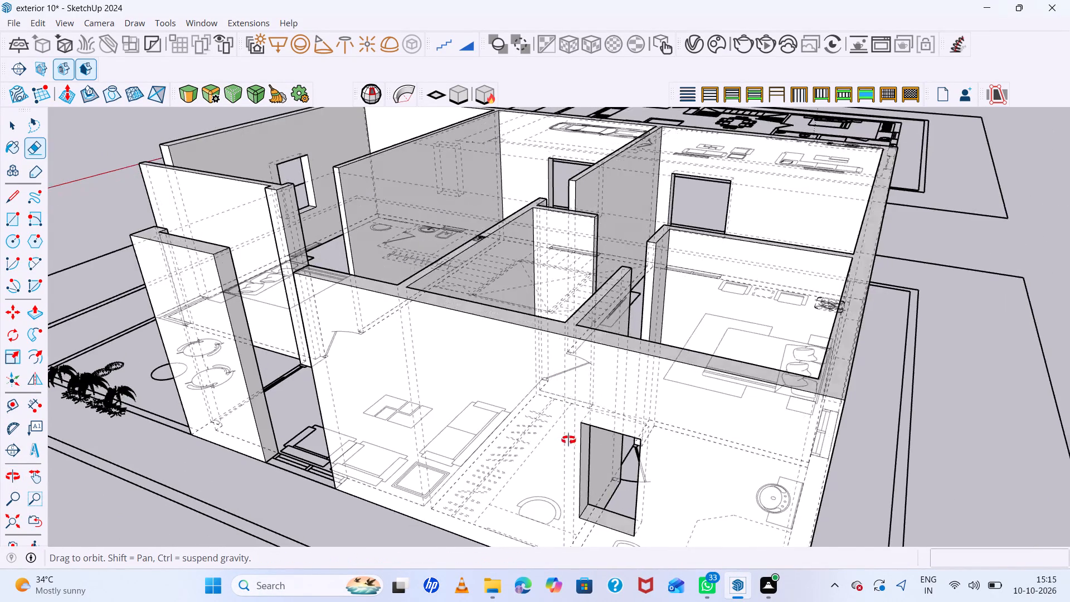
middle_drag(568, 440, 575, 474)
middle_click(575, 474)
key(k)
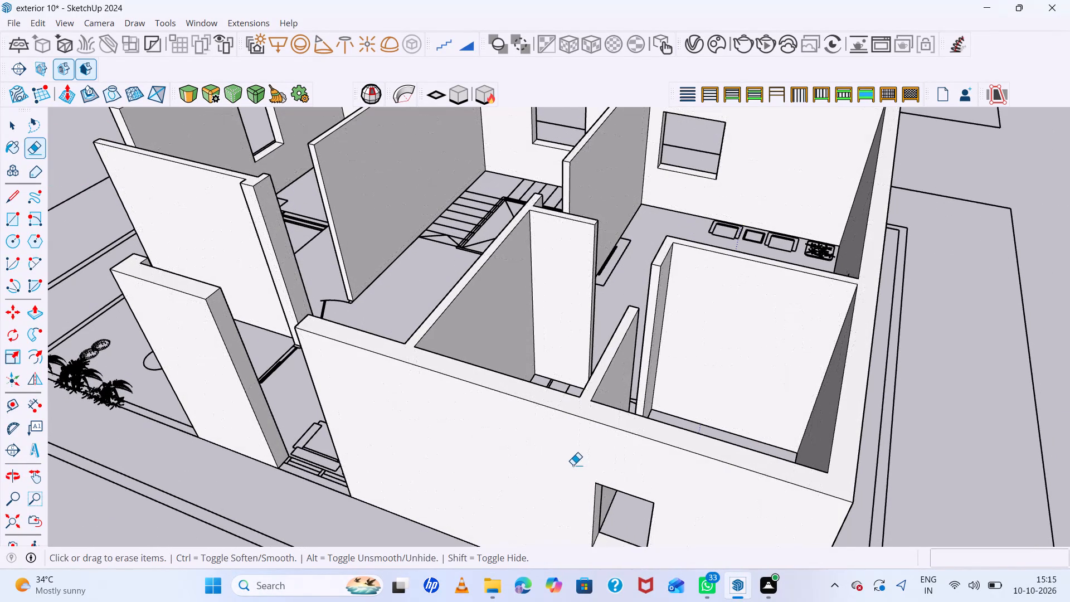
scroll(567, 454, down, 8)
middle_drag(522, 456, 697, 446)
middle_click(697, 446)
scroll(386, 533, up, 14)
middle_drag(425, 470, 545, 450)
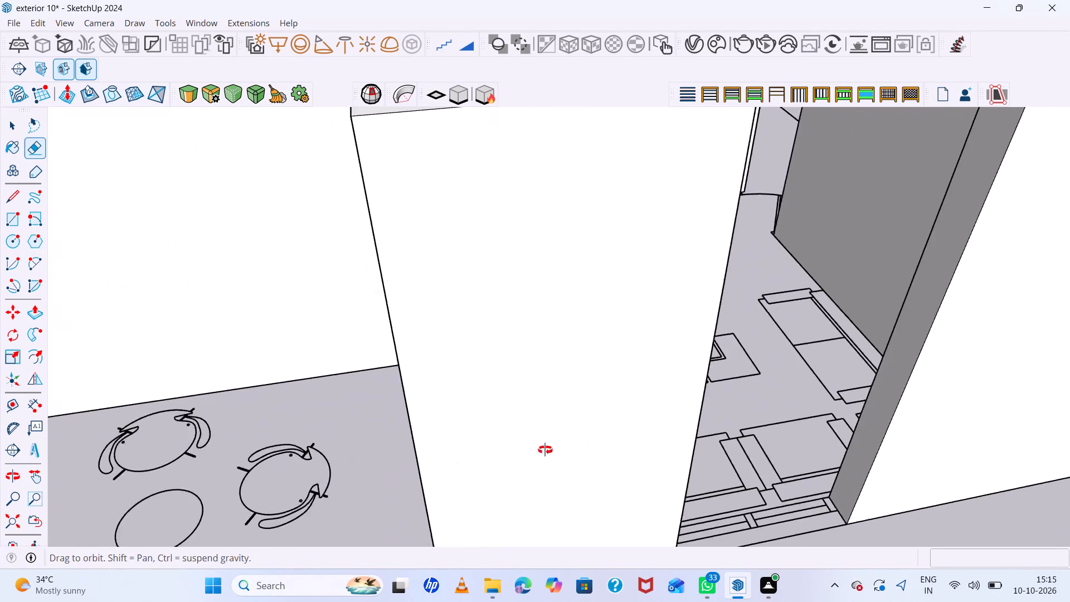
middle_drag(545, 450, 654, 426)
scroll(500, 396, down, 16)
scroll(468, 385, down, 6)
middle_drag(529, 399, 547, 453)
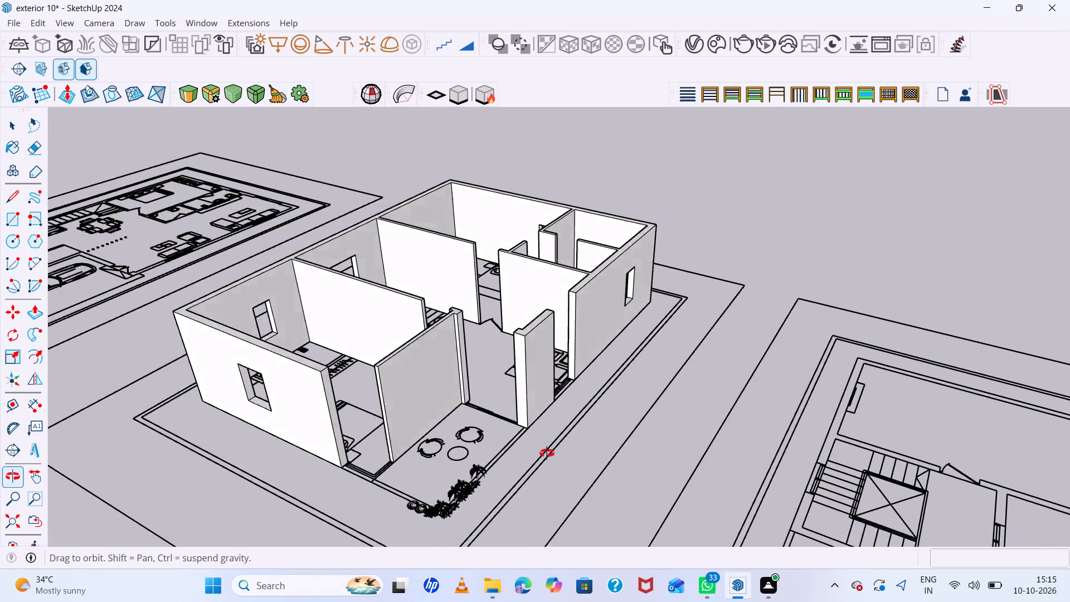
middle_drag(547, 453, 398, 466)
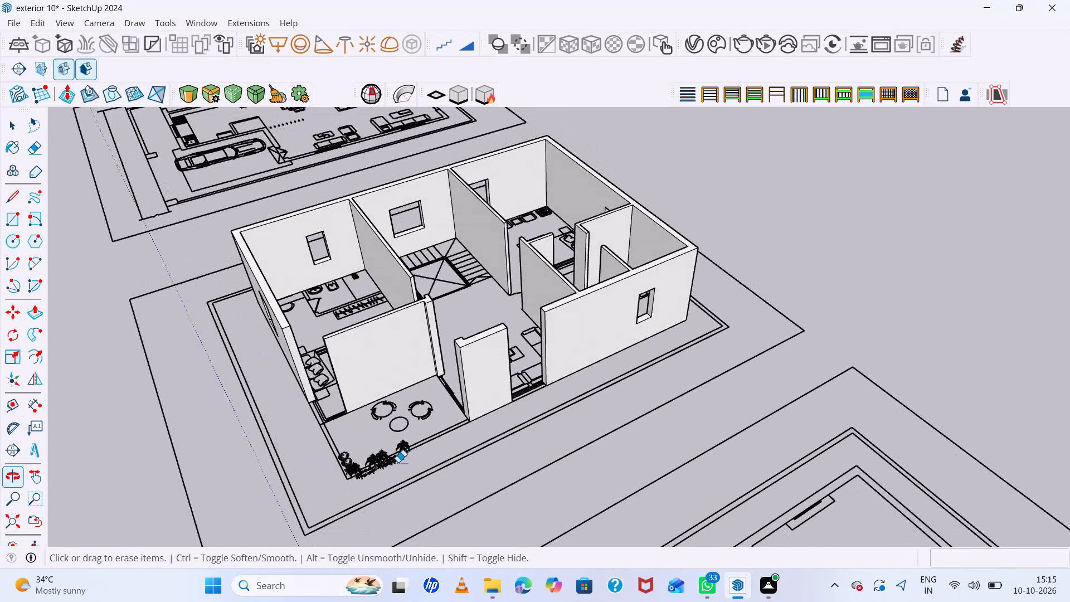
scroll(366, 338, up, 14)
scroll(317, 202, down, 17)
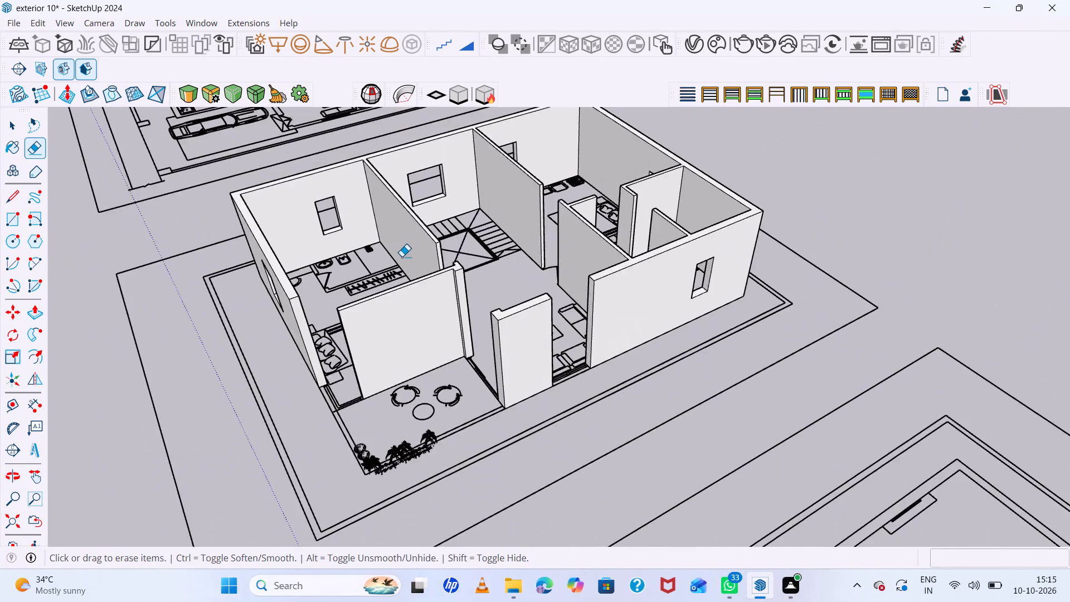
scroll(402, 256, down, 14)
scroll(402, 257, up, 5)
scroll(402, 257, down, 14)
middle_drag(411, 274, 415, 274)
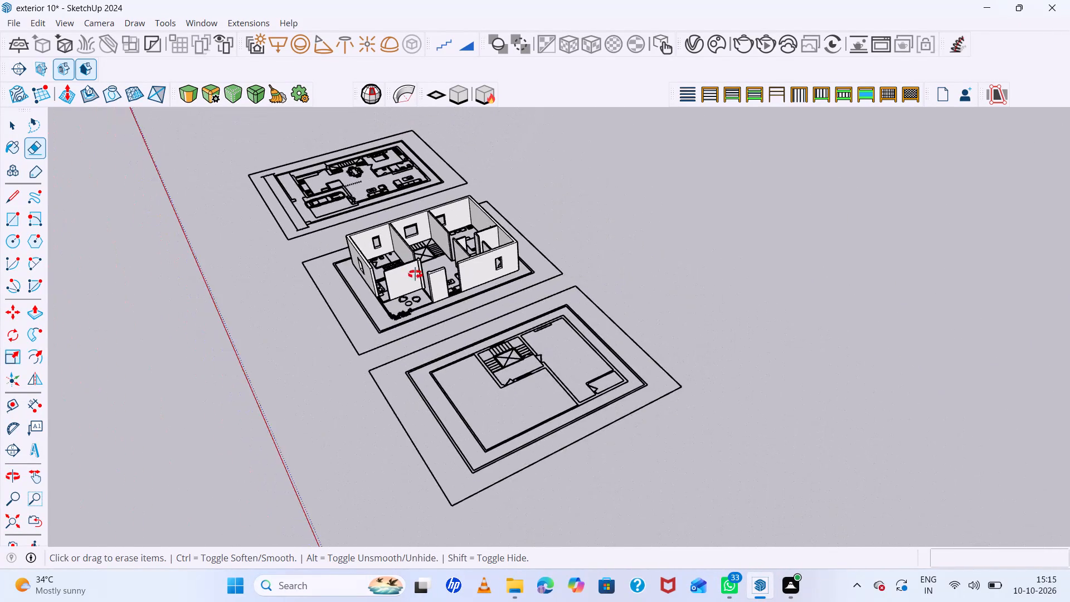
middle_drag(415, 274, 551, 275)
scroll(310, 281, up, 15)
scroll(324, 242, down, 5)
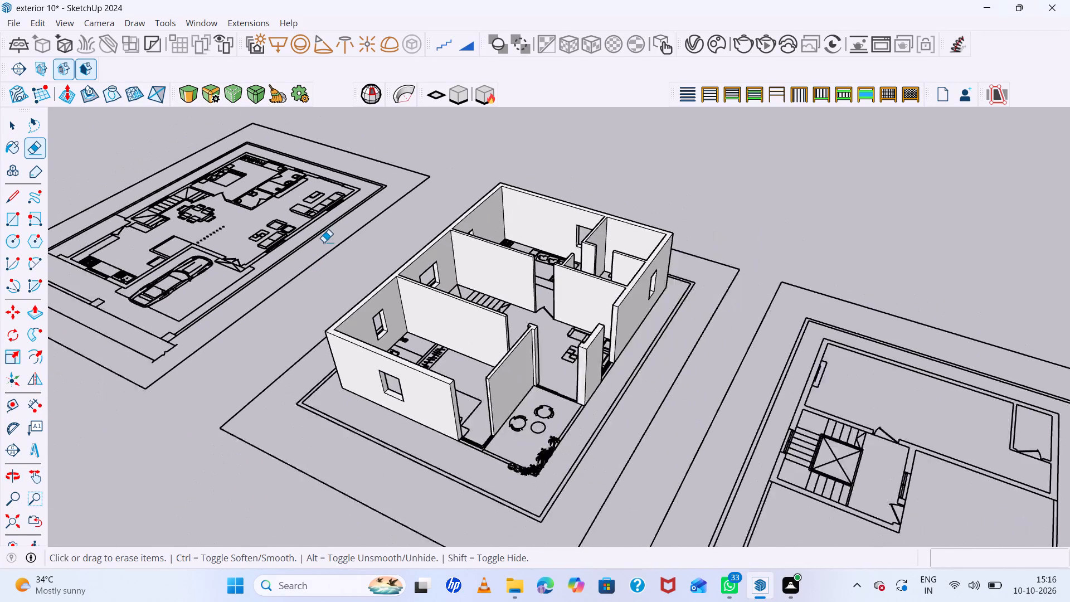
scroll(324, 242, down, 12)
scroll(341, 313, up, 20)
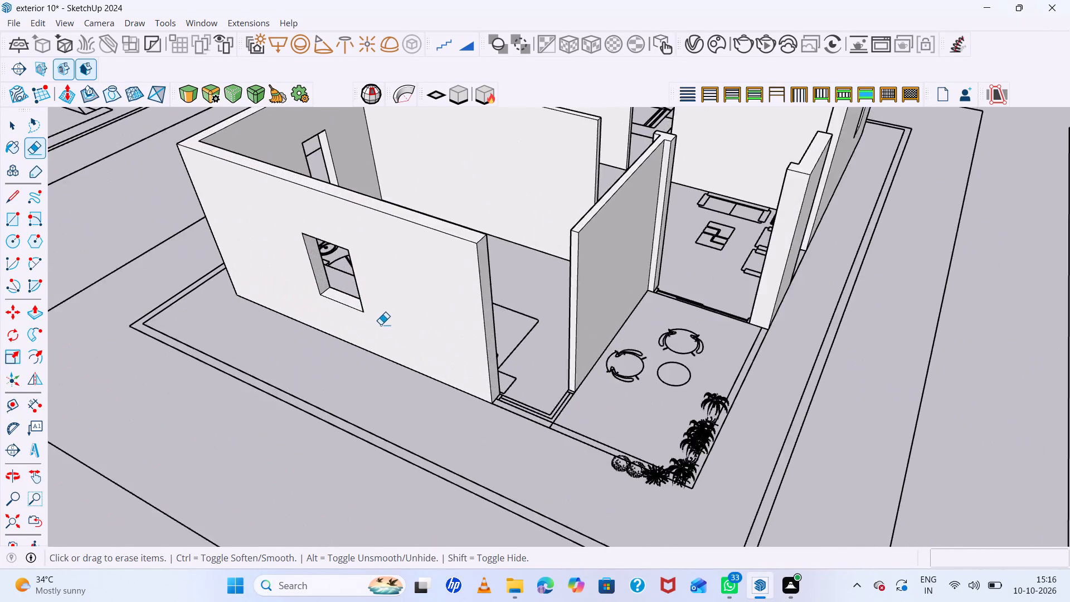
scroll(381, 315, down, 8)
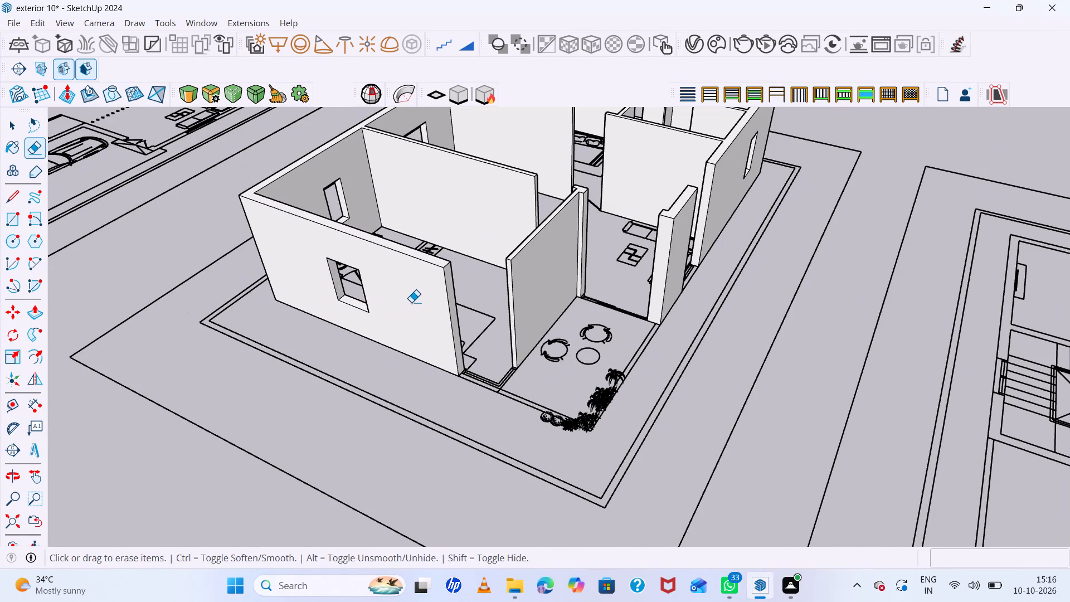
Check wall connectivity by selecting all geometry connected to the bedroom's exterior wall and the wall between bedroom and balcony in turn.
key(space)
triple_click(422, 303)
triple_click(422, 303)
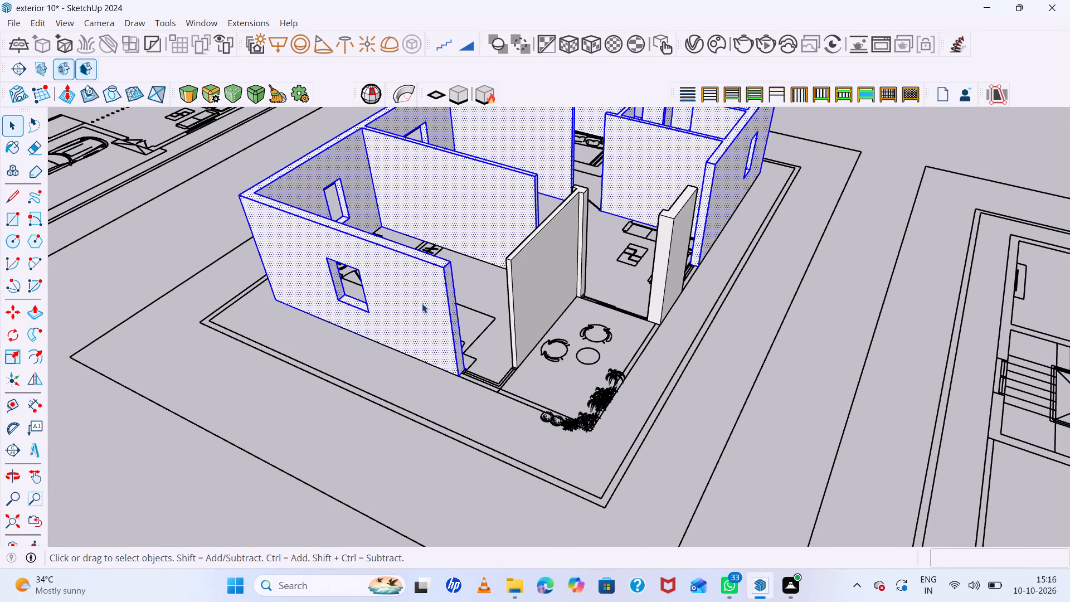
triple_click(527, 293)
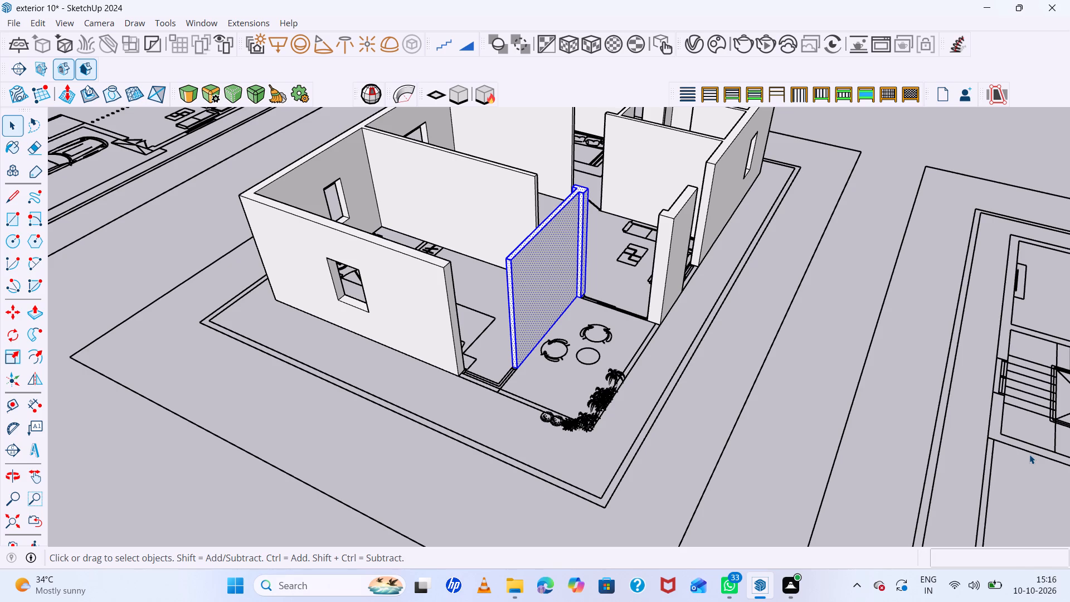
Examine the bedroom and balcony walls from several sides and inspect the open corner between them.
scroll(594, 328, down, 5)
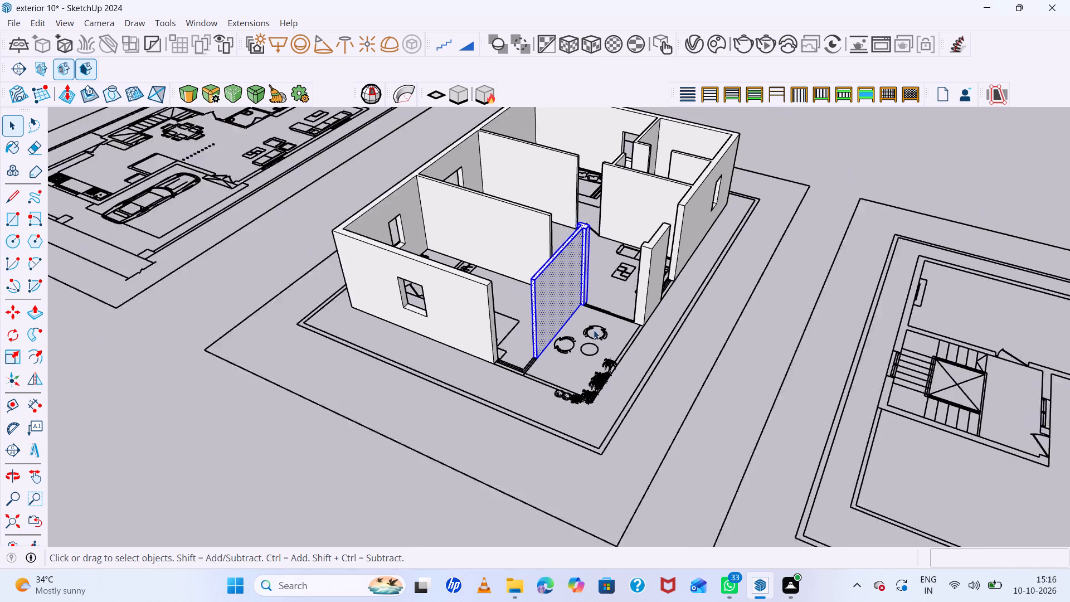
scroll(594, 330, down, 6)
scroll(662, 312, up, 1)
middle_drag(665, 312, 739, 317)
scroll(269, 338, up, 15)
scroll(419, 299, down, 9)
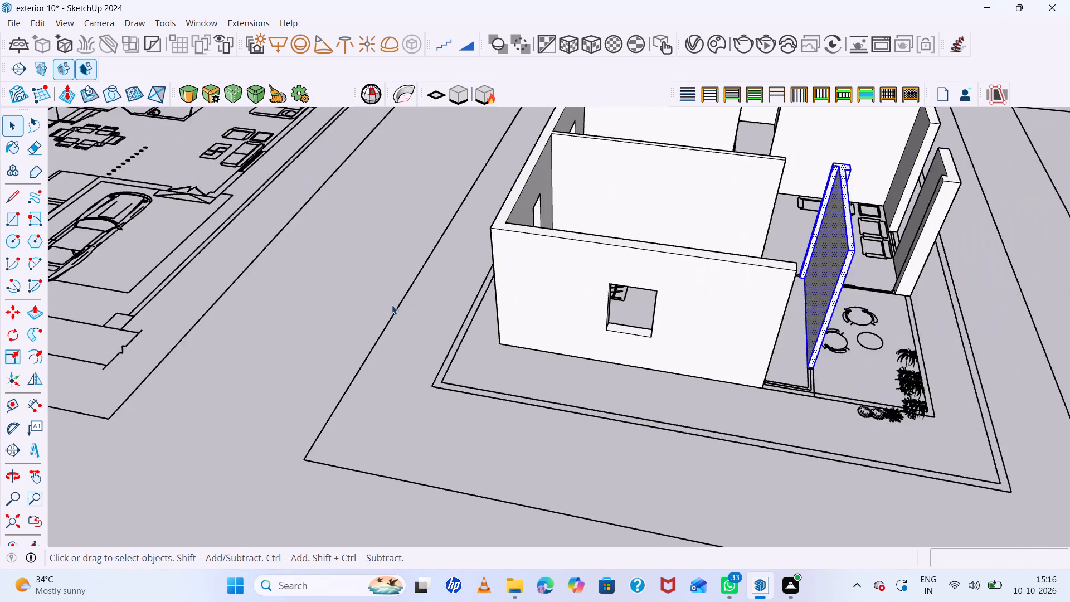
scroll(392, 305, down, 7)
scroll(695, 302, up, 1)
middle_drag(695, 302, 684, 449)
scroll(553, 332, up, 17)
scroll(549, 320, down, 8)
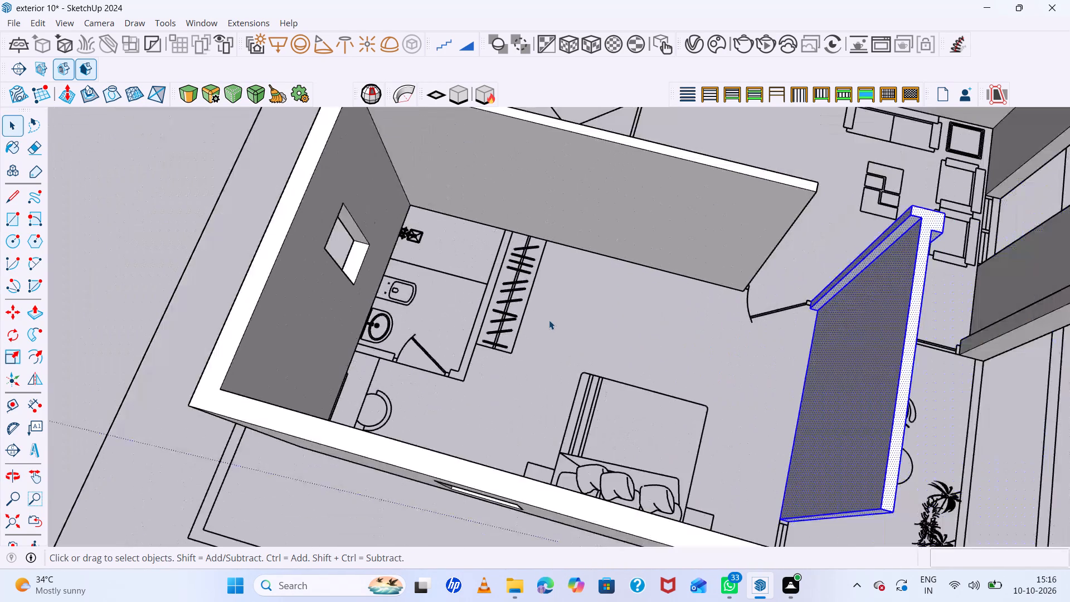
scroll(549, 320, up, 5)
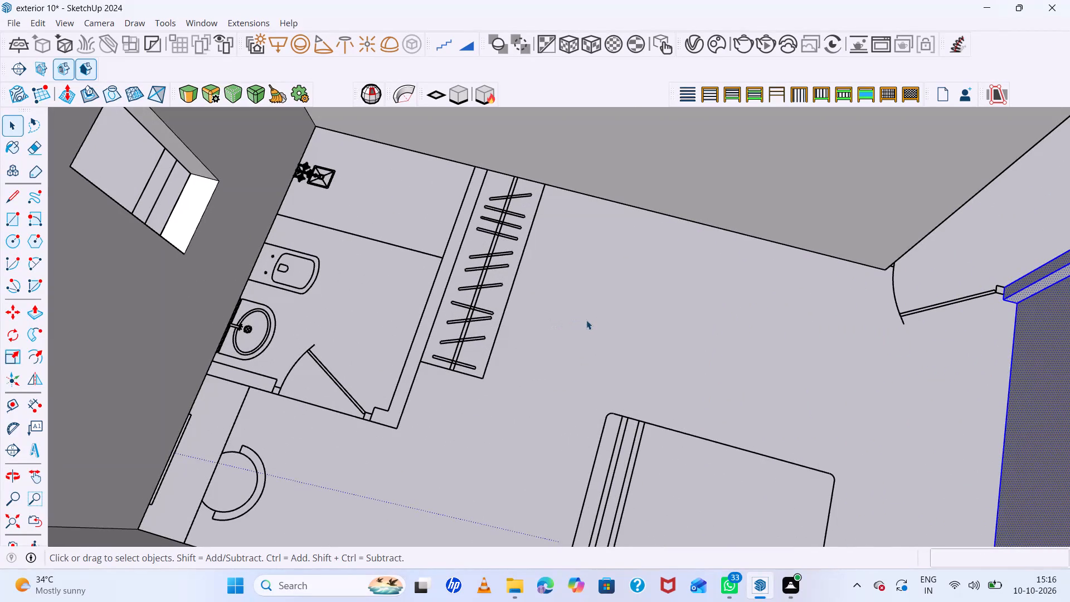
scroll(586, 320, up, 6)
scroll(586, 320, down, 8)
middle_drag(660, 334, 535, 358)
middle_drag(522, 358, 471, 358)
scroll(390, 281, down, 12)
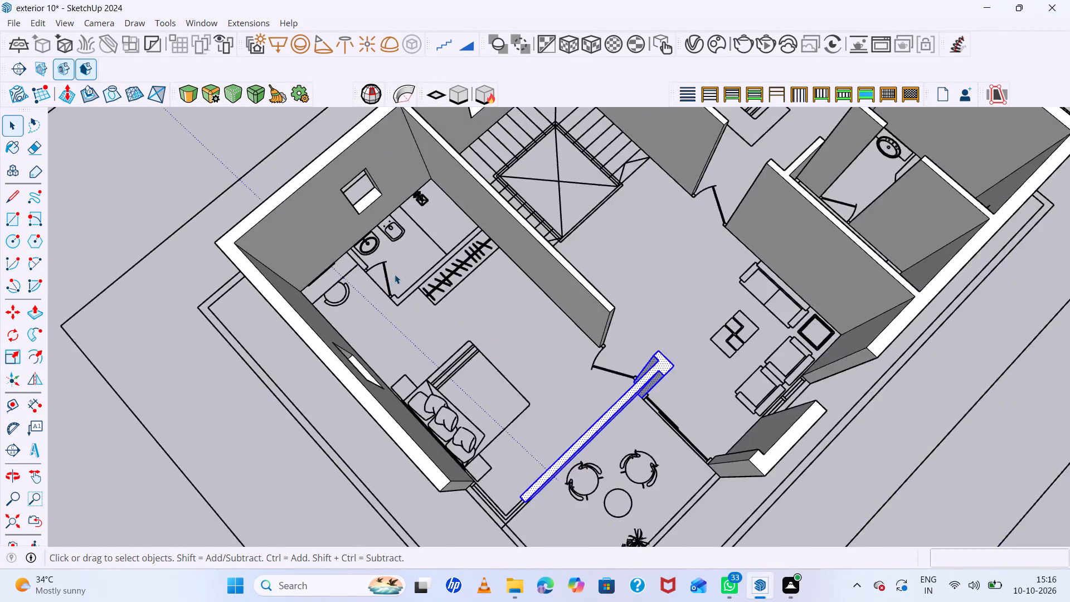
scroll(395, 274, down, 6)
middle_drag(515, 349, 570, 280)
scroll(589, 383, up, 14)
scroll(370, 452, down, 7)
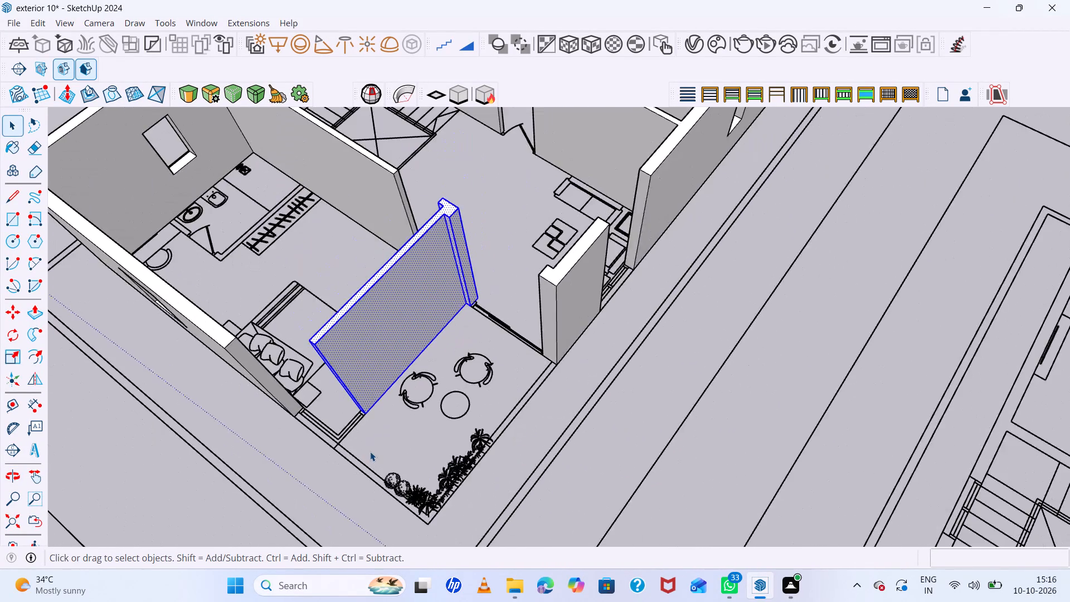
middle_drag(371, 452, 423, 391)
scroll(339, 477, up, 15)
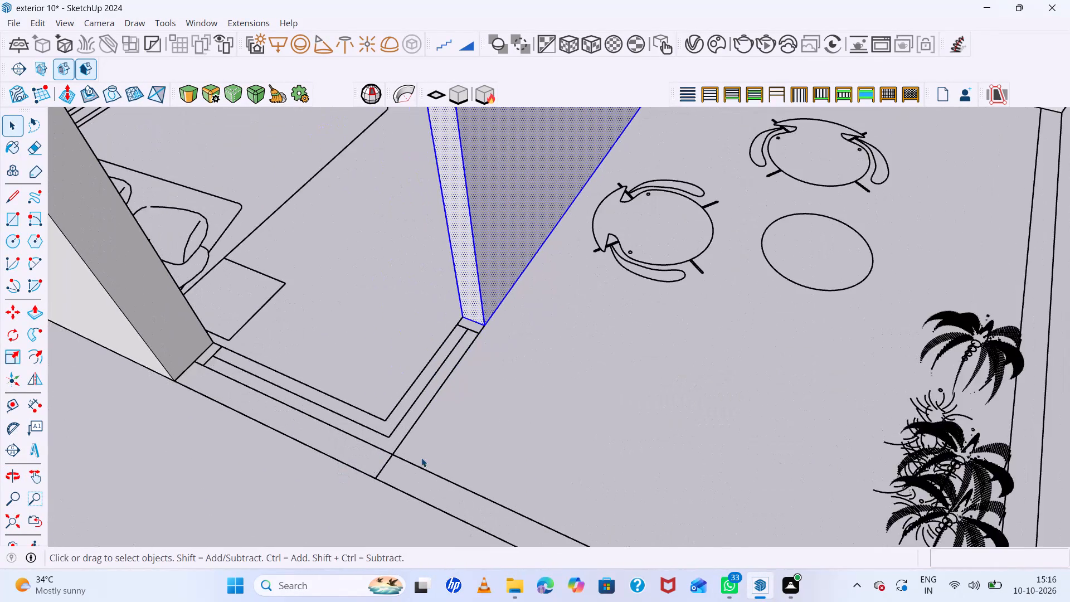
middle_drag(425, 458, 393, 482)
middle_click(393, 482)
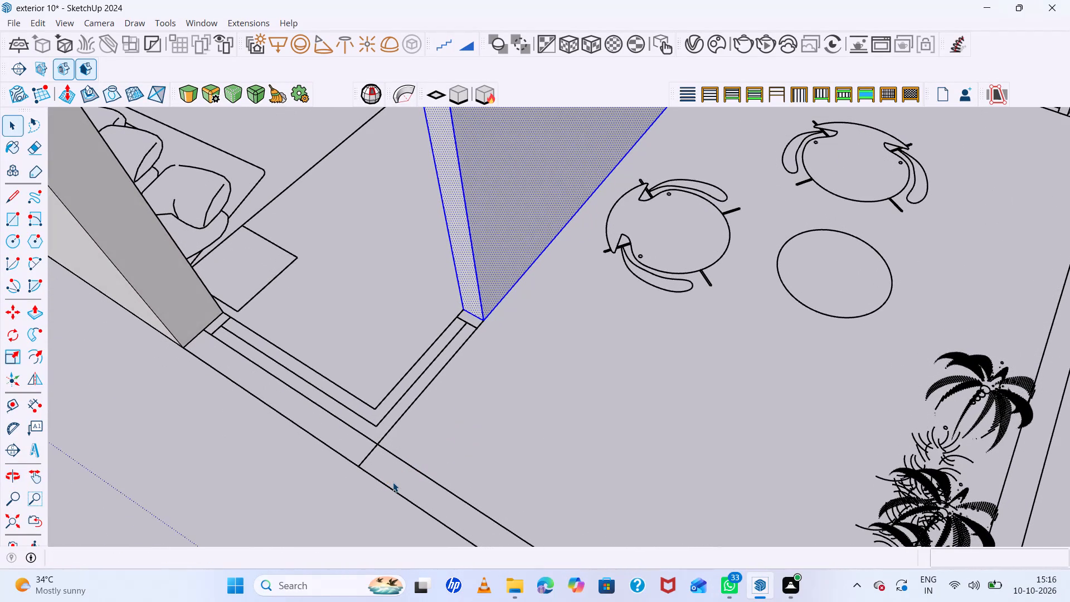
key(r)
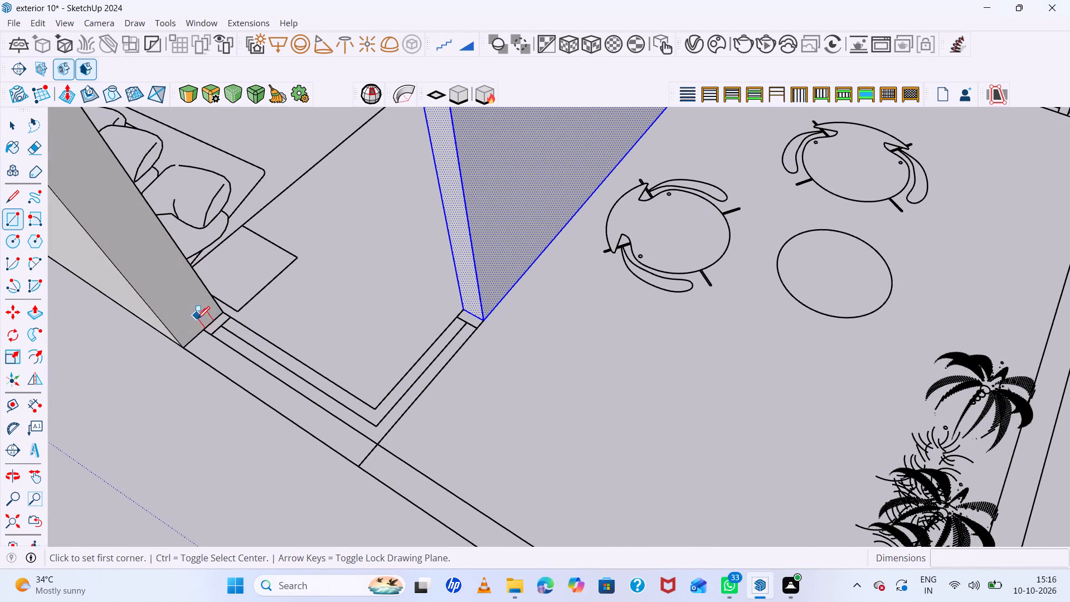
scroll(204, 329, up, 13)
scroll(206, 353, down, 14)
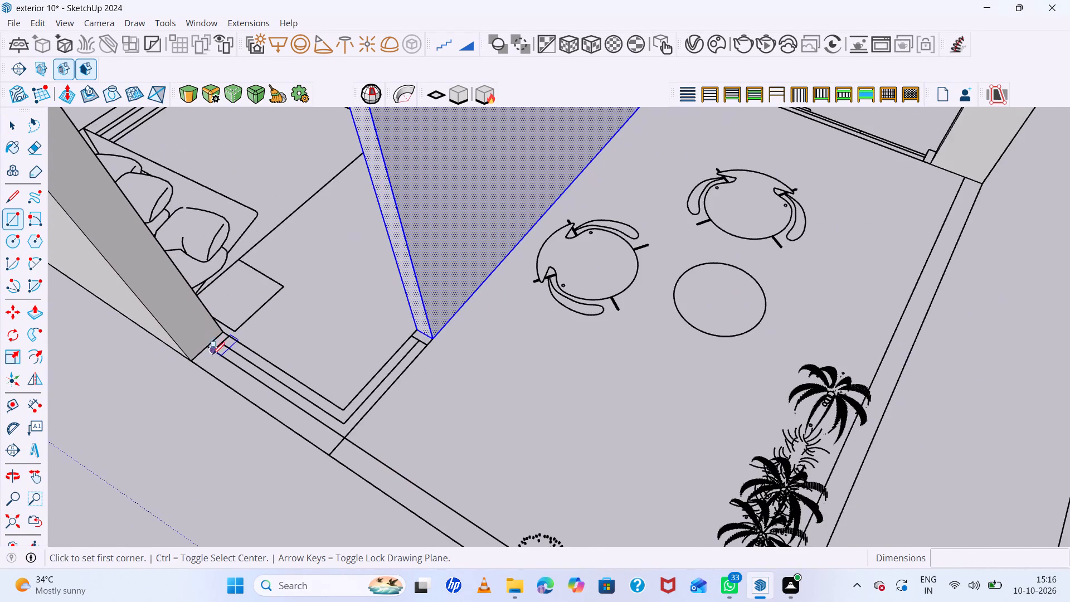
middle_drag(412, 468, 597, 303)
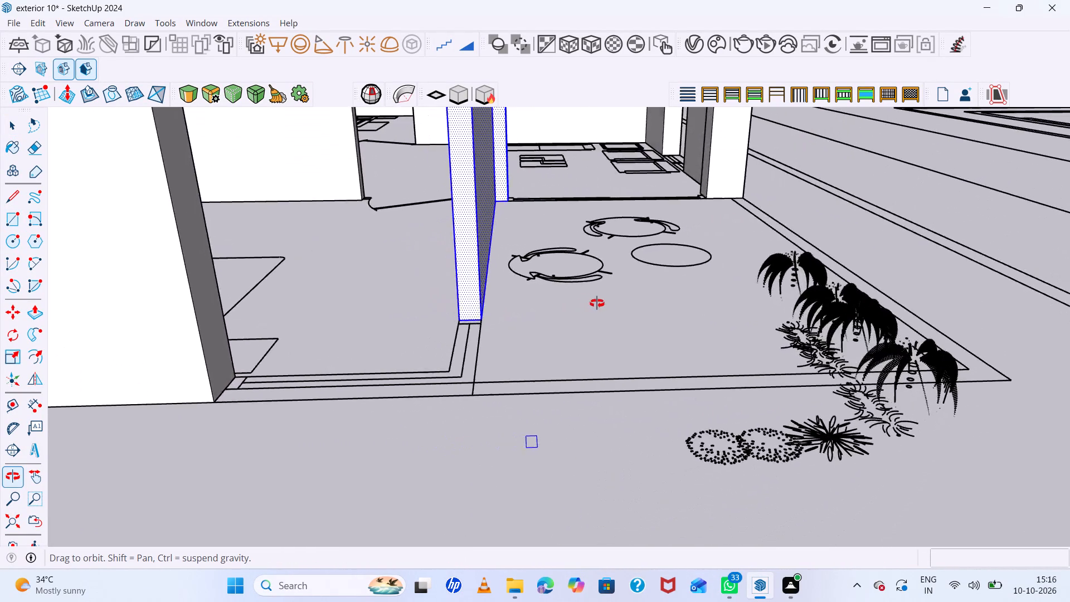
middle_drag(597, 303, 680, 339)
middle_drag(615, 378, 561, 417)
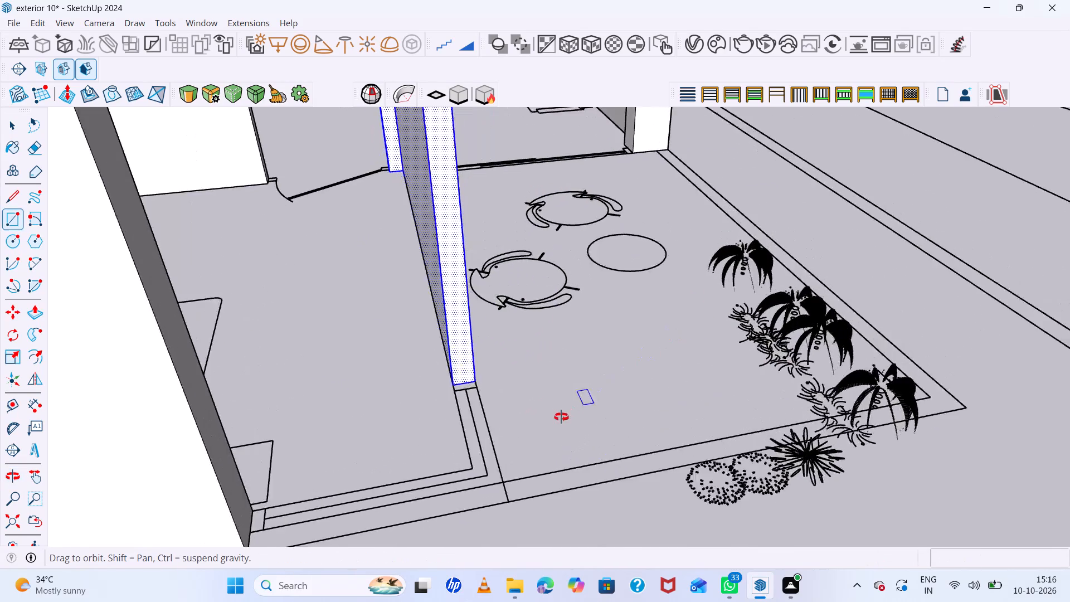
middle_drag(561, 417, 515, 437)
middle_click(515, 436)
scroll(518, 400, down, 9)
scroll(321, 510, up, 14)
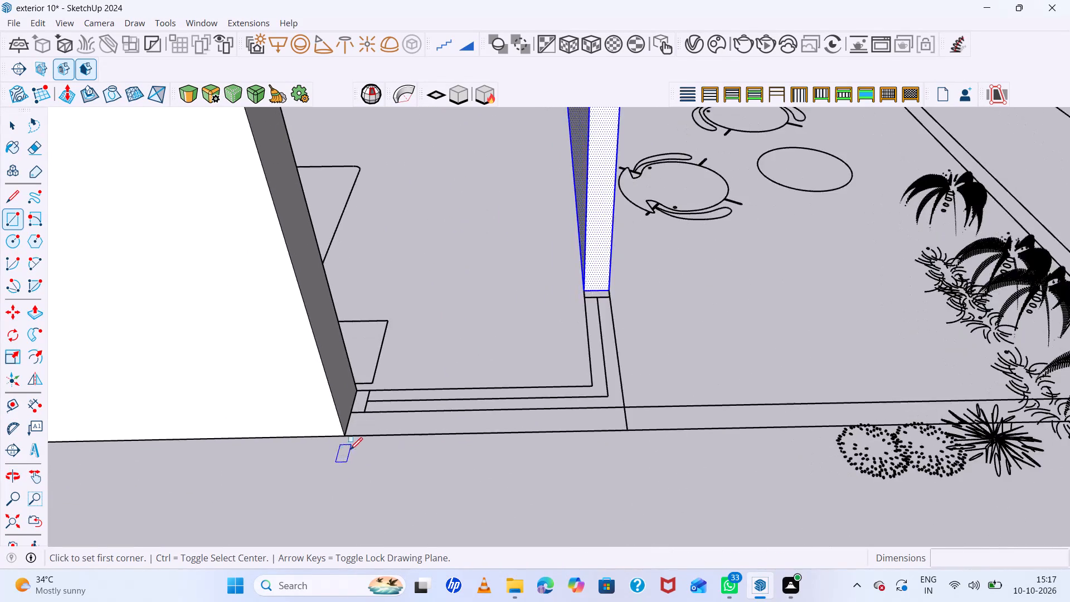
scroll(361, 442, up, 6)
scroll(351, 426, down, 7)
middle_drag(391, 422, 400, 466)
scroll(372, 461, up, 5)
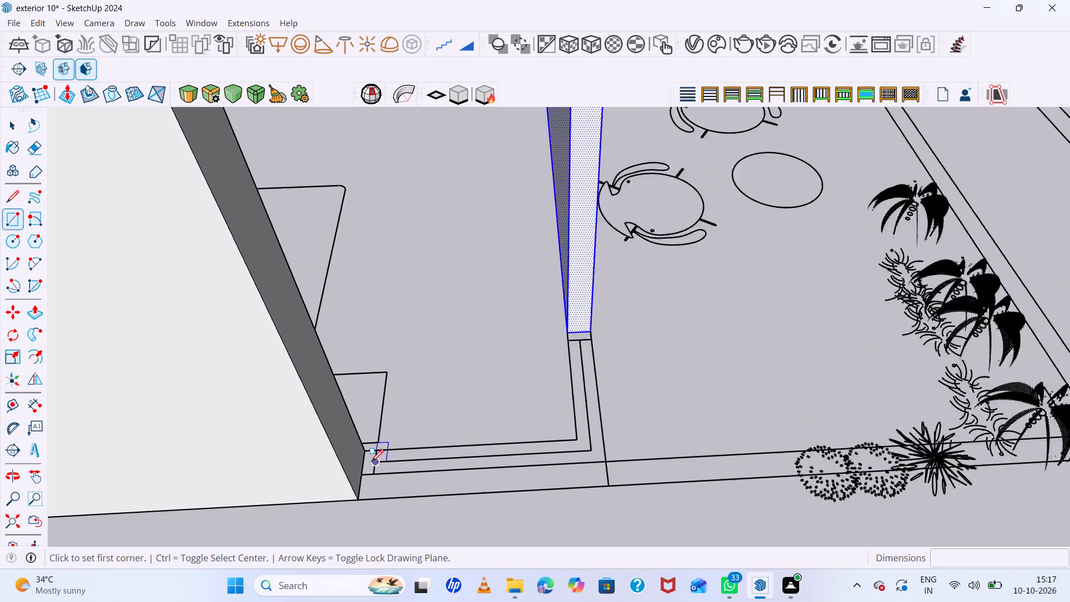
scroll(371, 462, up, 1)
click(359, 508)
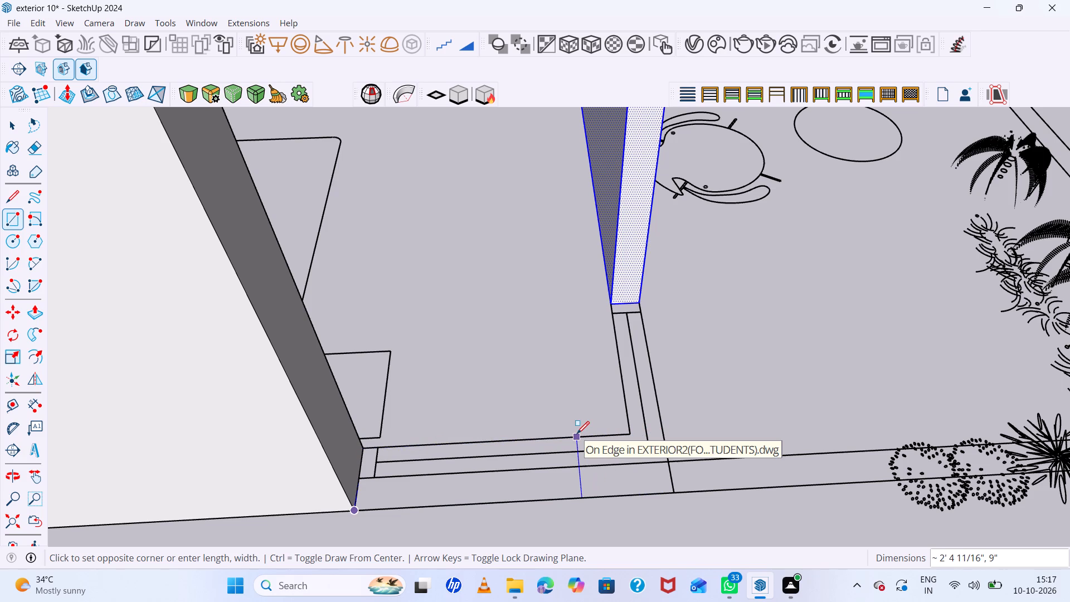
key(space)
Draw 3' × 4 1/2" and 2' 4 1/2" × 4 1/2" rectangles over the two legs of the bedroom's corner window.
scroll(397, 472, up, 7)
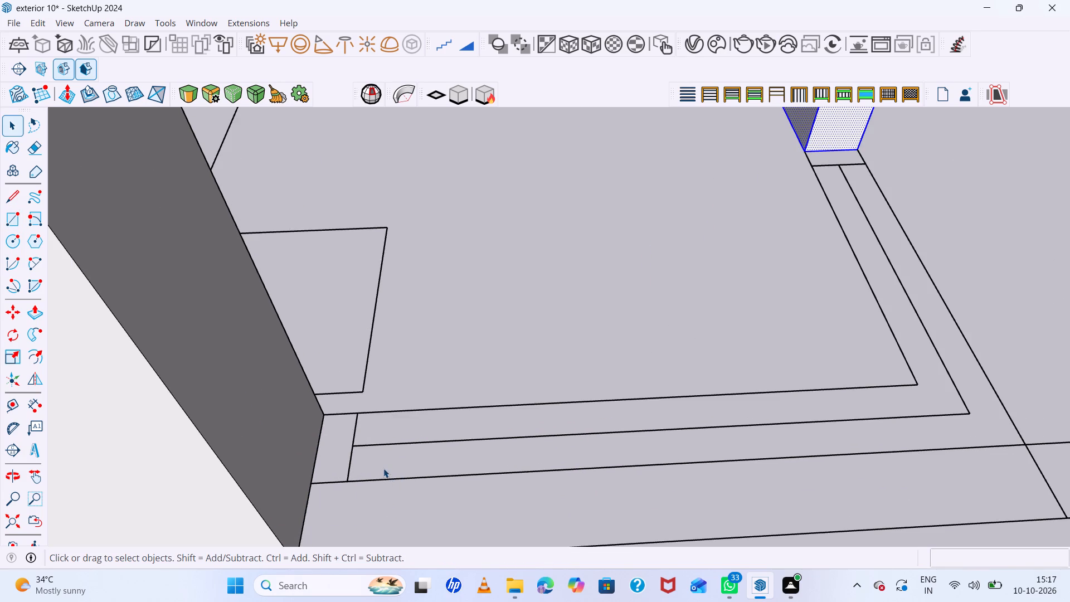
scroll(383, 468, down, 5)
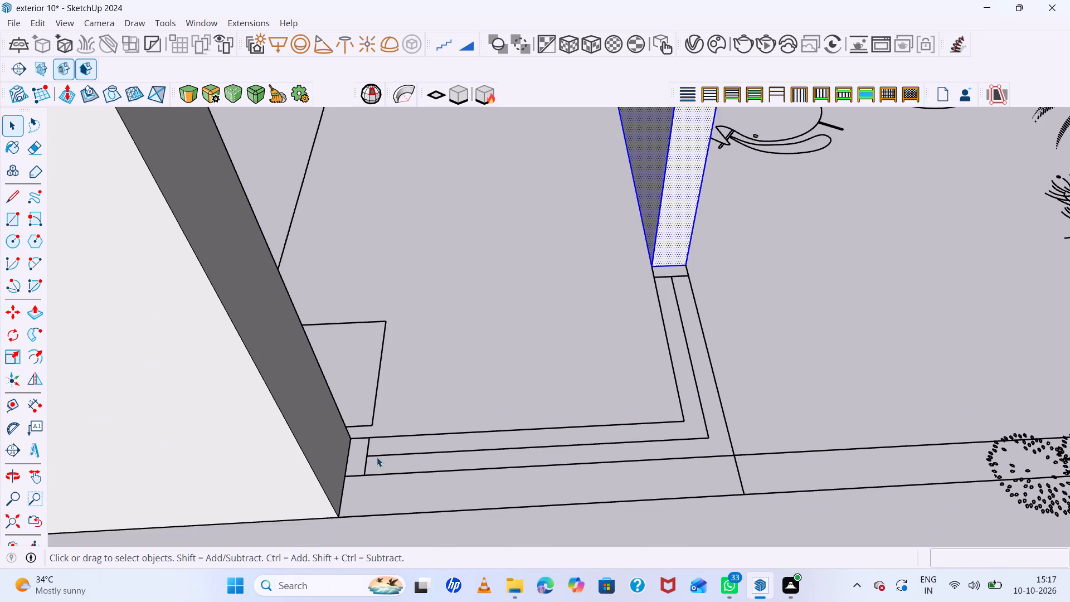
scroll(360, 449, down, 13)
scroll(479, 443, up, 13)
scroll(519, 426, down, 8)
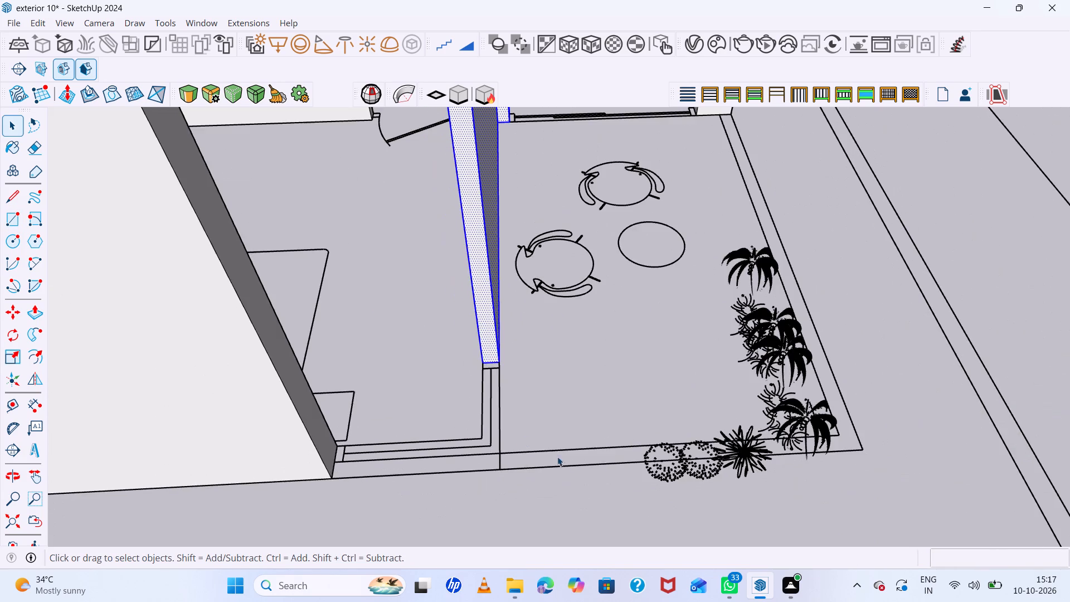
middle_drag(572, 461, 573, 444)
middle_click(573, 444)
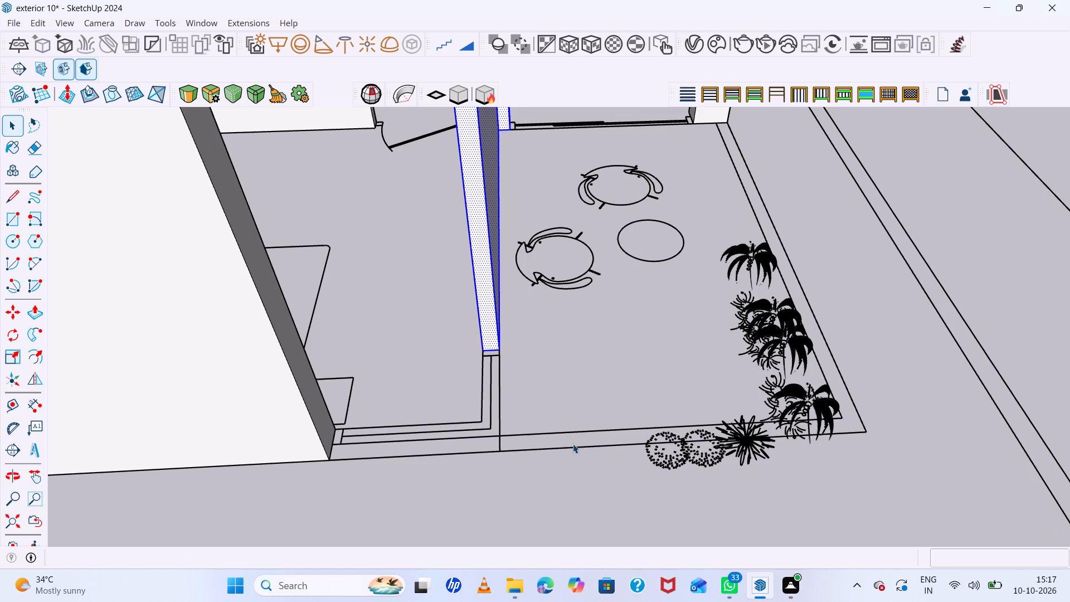
scroll(498, 289, up, 6)
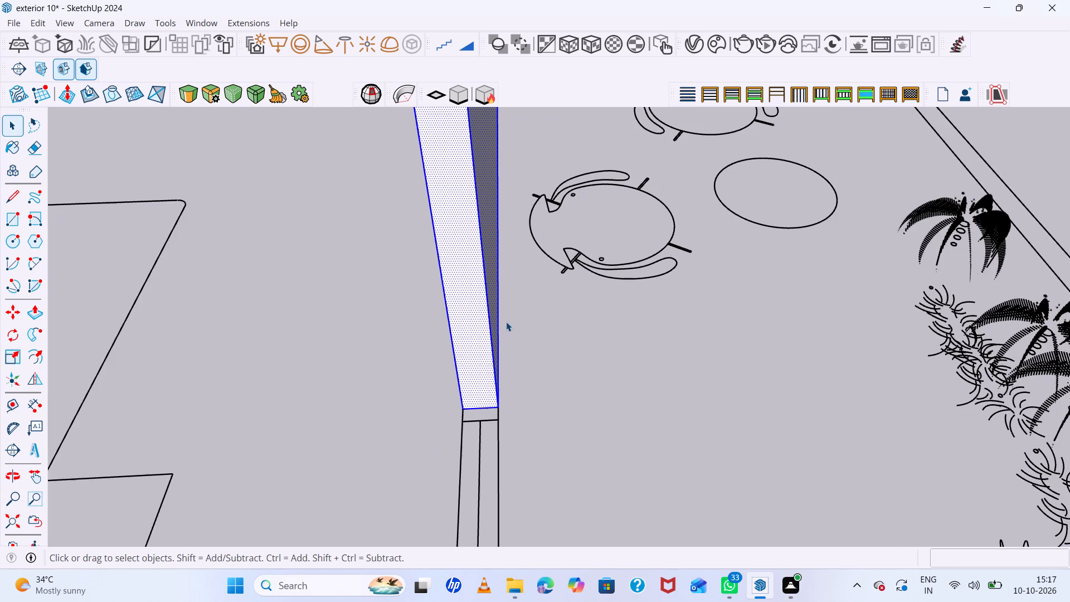
scroll(506, 322, down, 12)
scroll(481, 373, up, 7)
scroll(392, 398, up, 5)
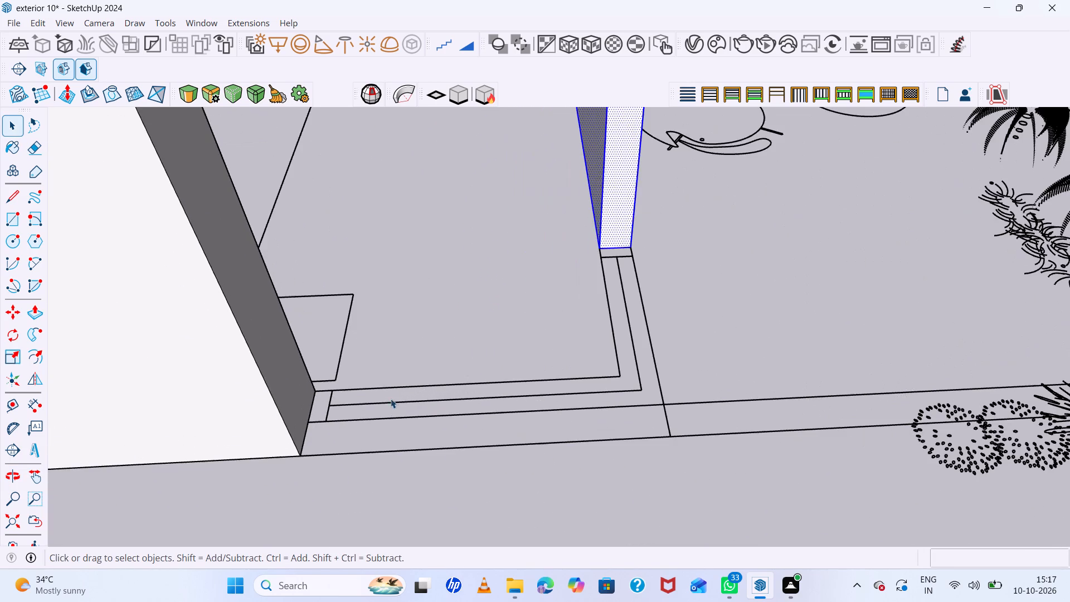
middle_drag(392, 410, 396, 425)
middle_click(444, 424)
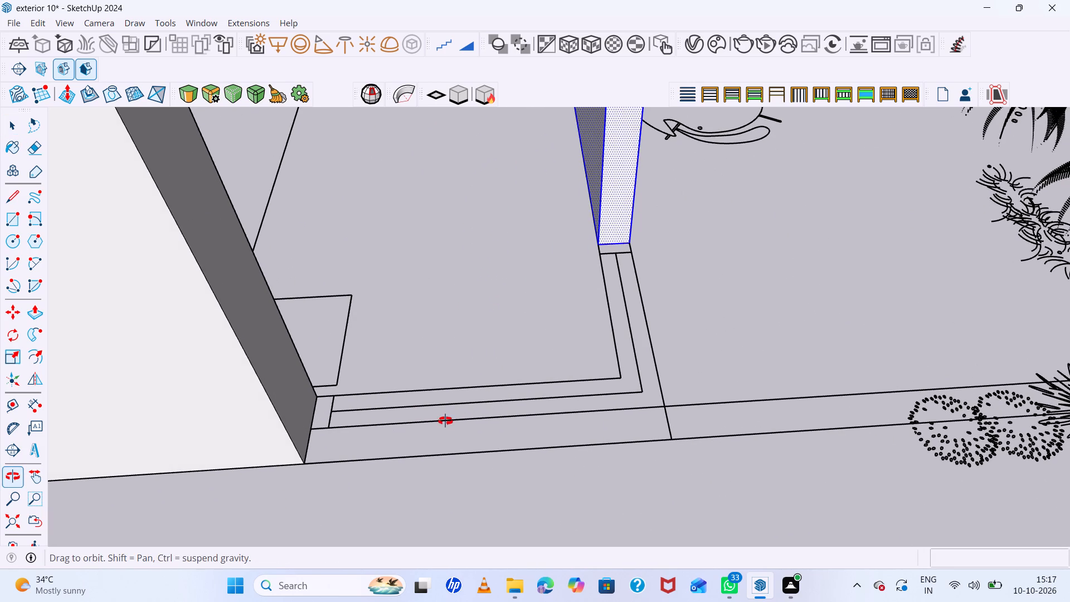
scroll(446, 420, up, 5)
scroll(446, 420, down, 6)
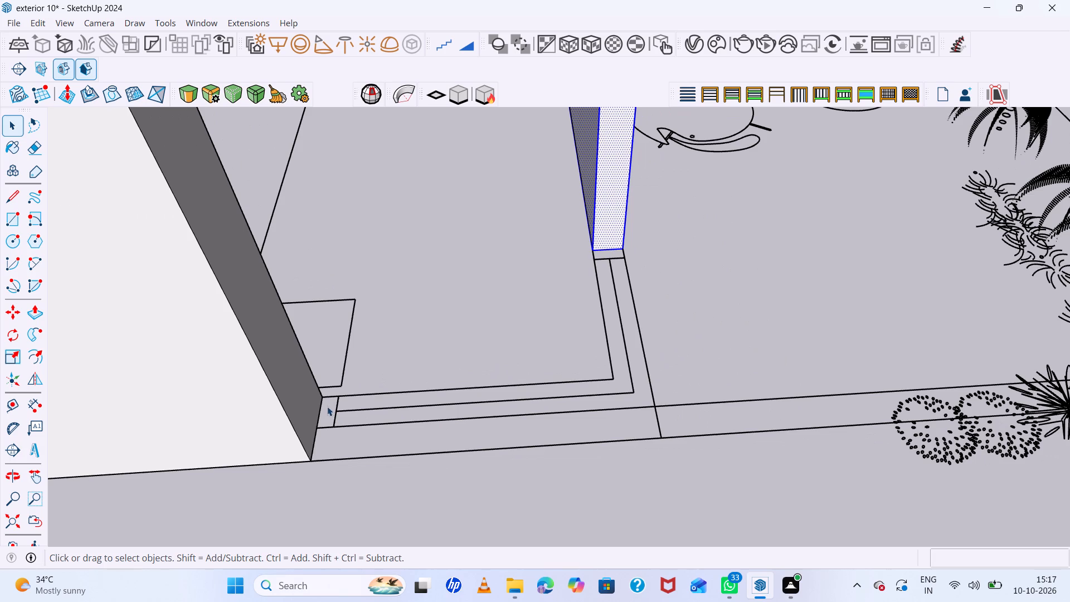
key(r)
click(321, 429)
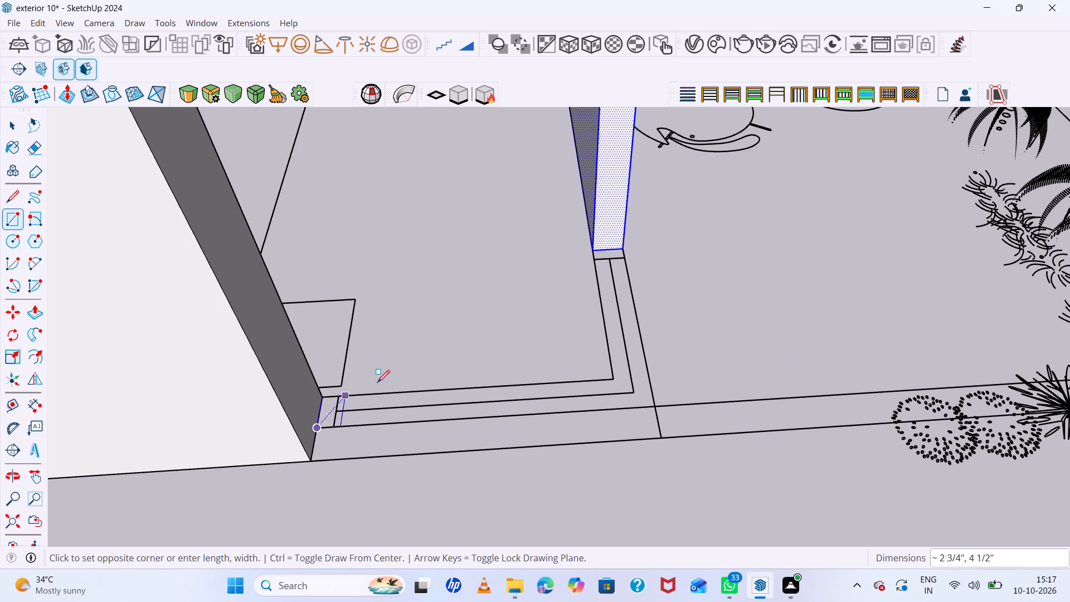
click(611, 379)
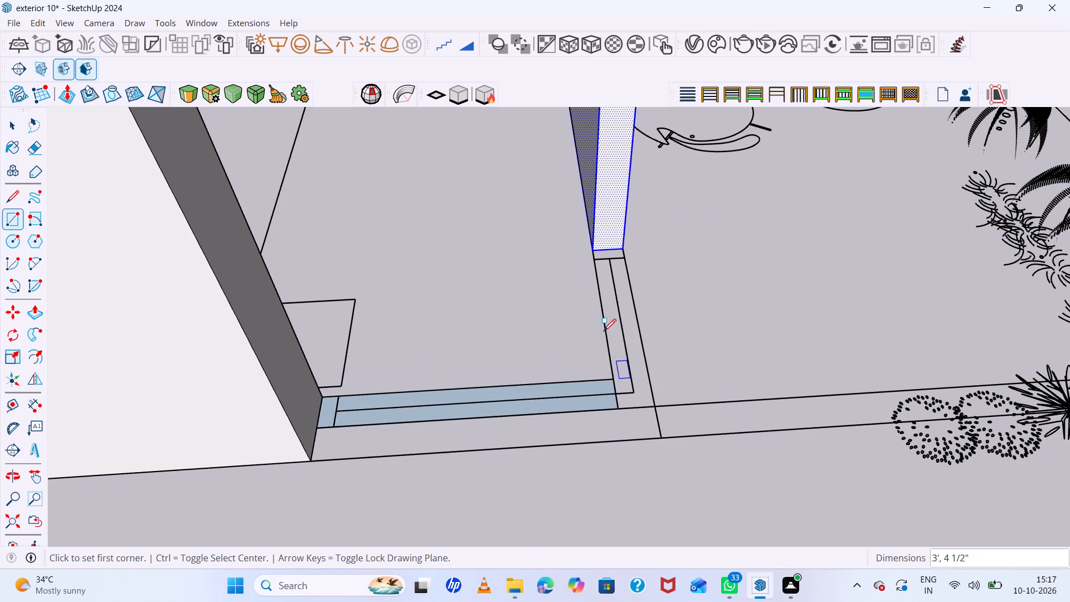
double_click(597, 253)
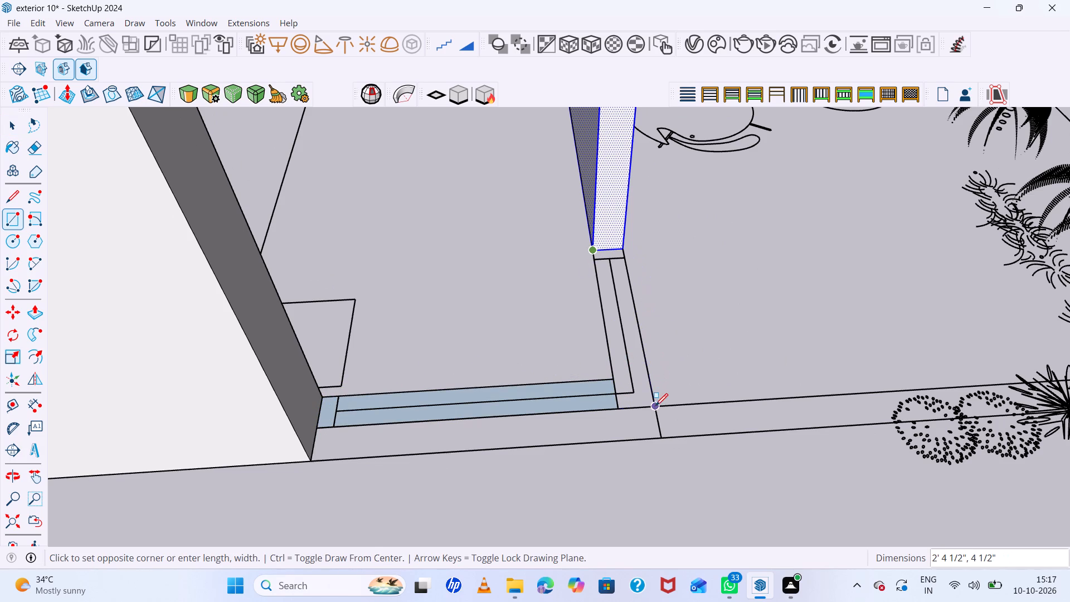
click(655, 406)
Erase the seam line between the two rectangles so the corner window's footprint forms a single L-shaped face.
key(e)
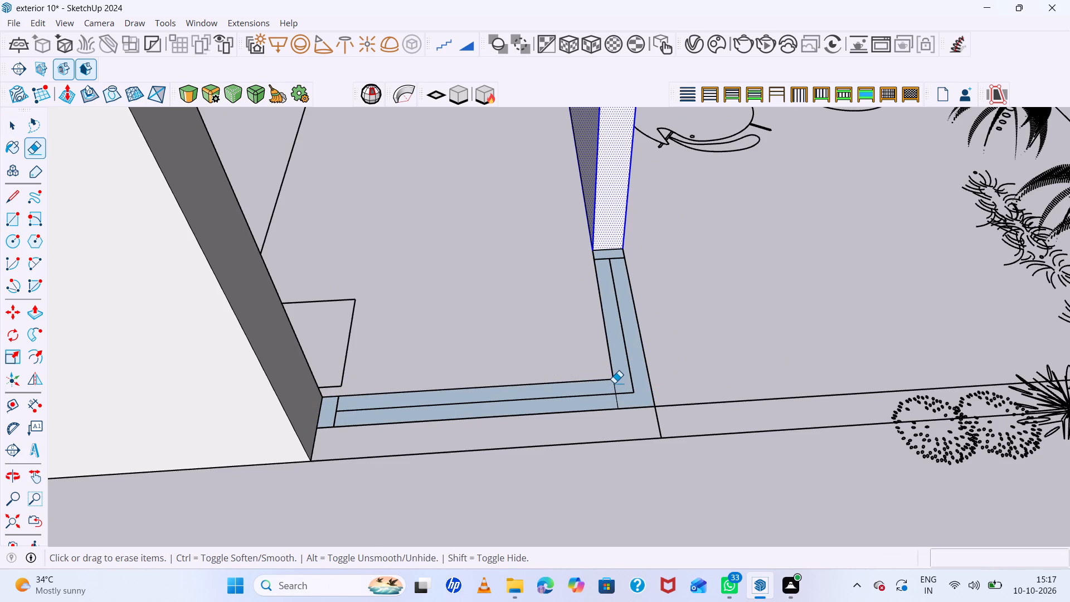
double_click(615, 383)
key(space)
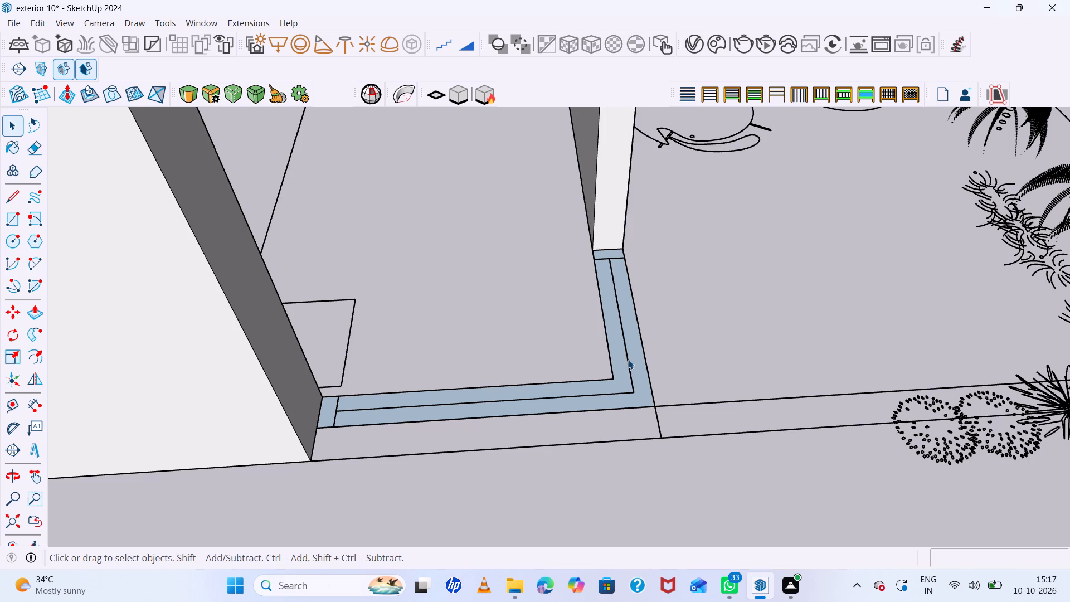
Extrude the L-shaped corner window footprint up 3' as the sill wall.
key(p)
click(632, 370)
scroll(615, 238, down, 2)
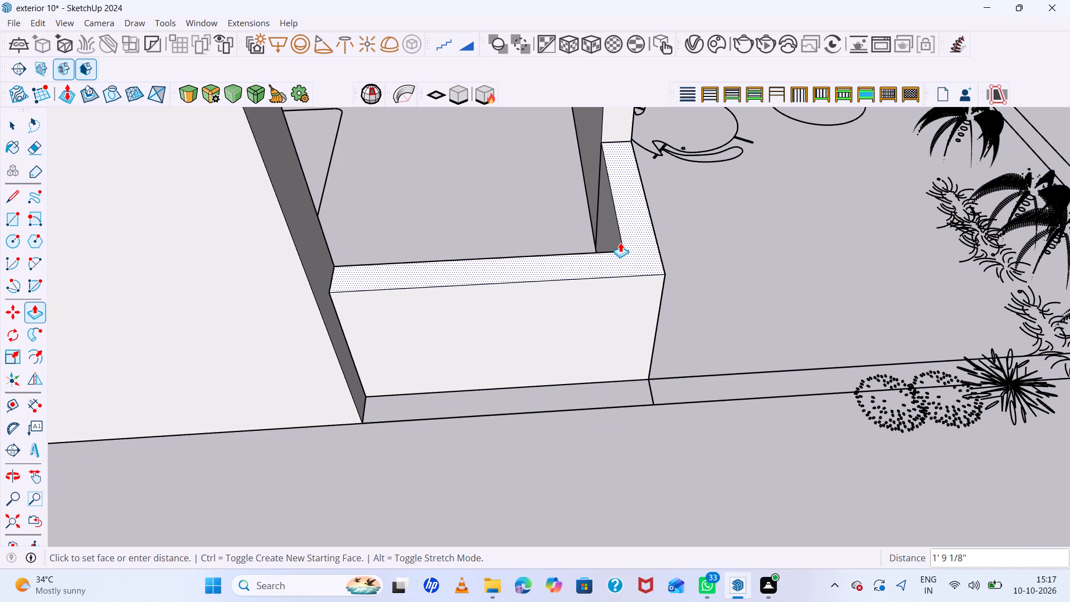
text(3')
key(Return)
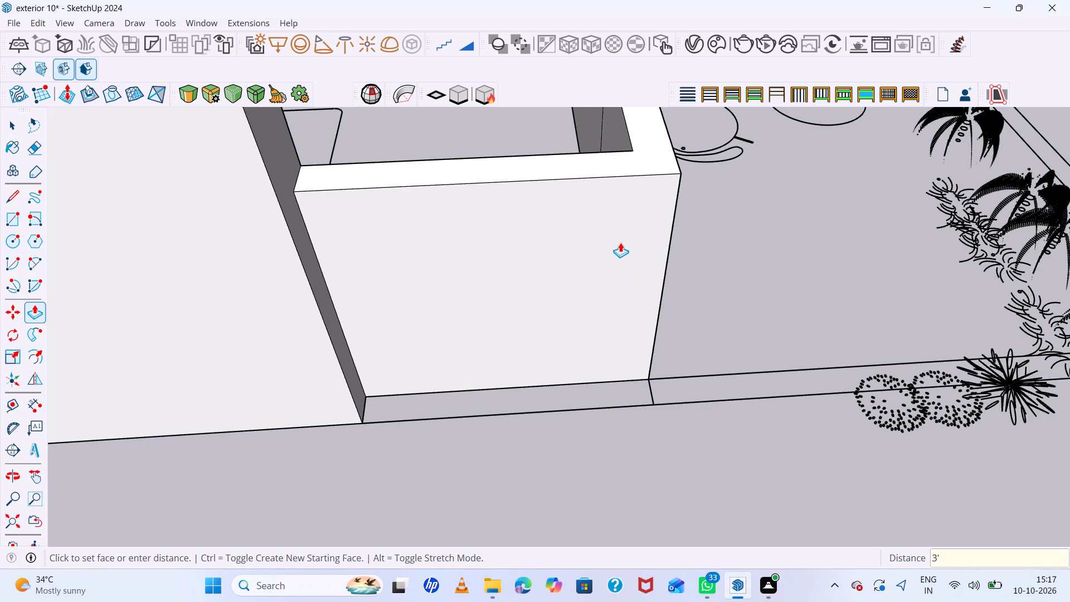
Copy the L-shaped top face of the corner window's sill wall vertically up to the top of the bedroom walls.
scroll(585, 293, down, 13)
scroll(576, 241, down, 10)
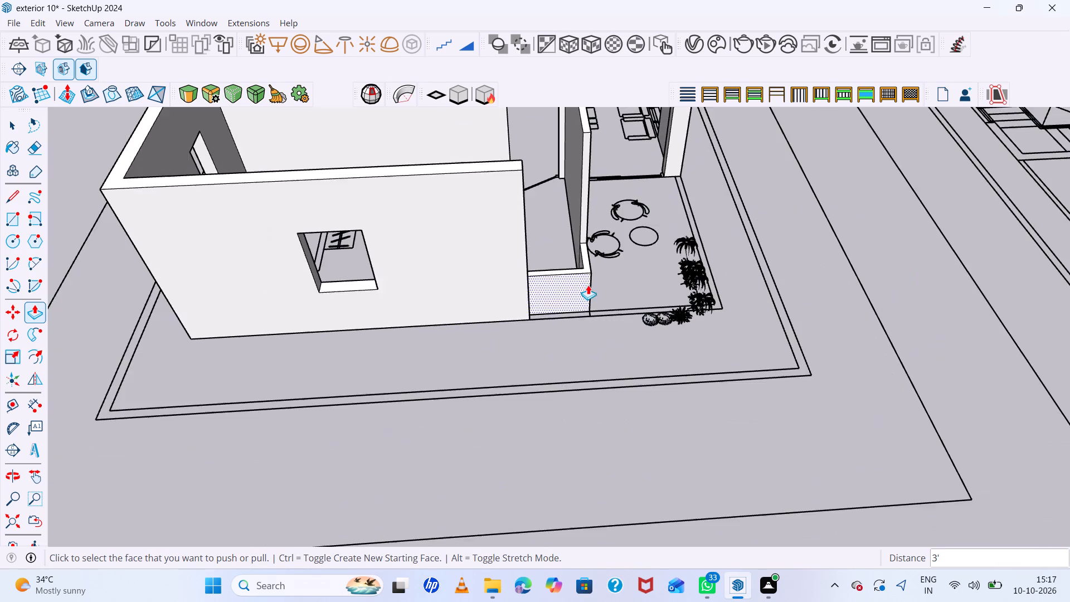
middle_drag(588, 285, 510, 295)
middle_click(510, 295)
scroll(582, 270, up, 9)
key(space)
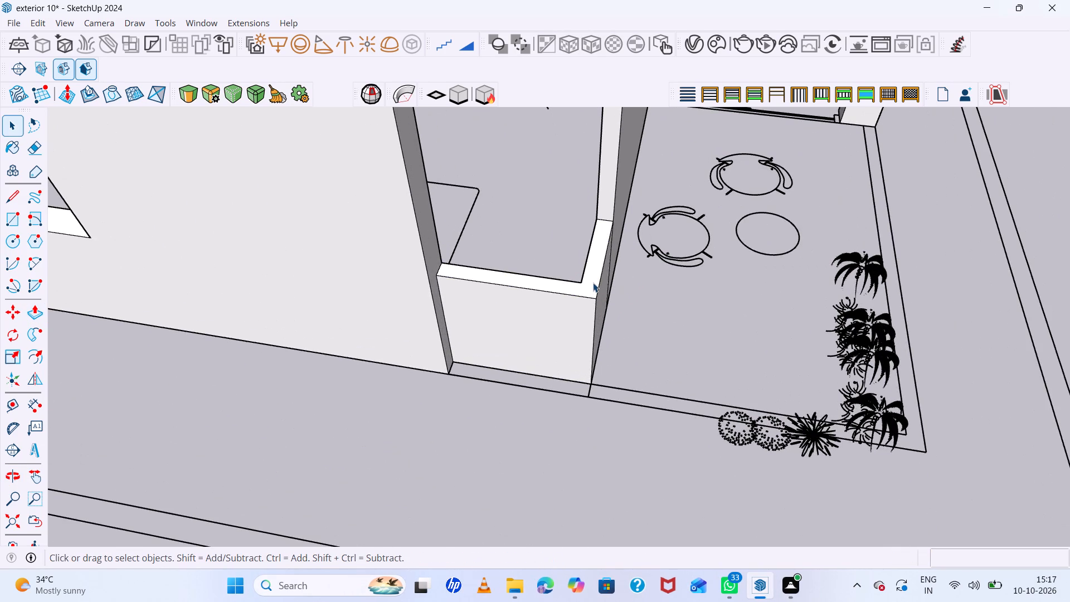
double_click(593, 283)
key(m)
scroll(610, 229, up, 6)
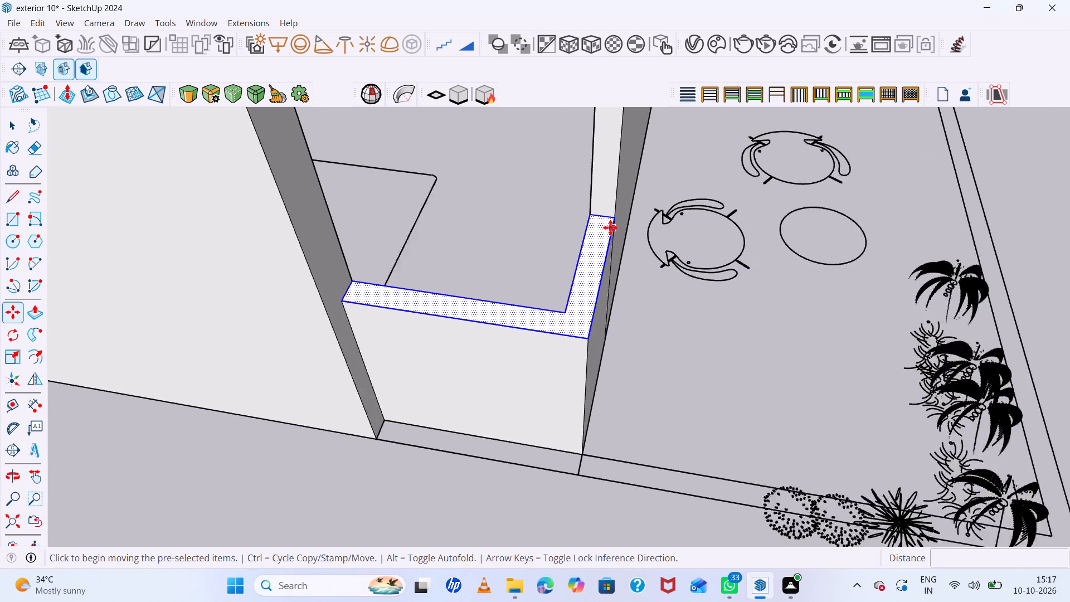
click(612, 218)
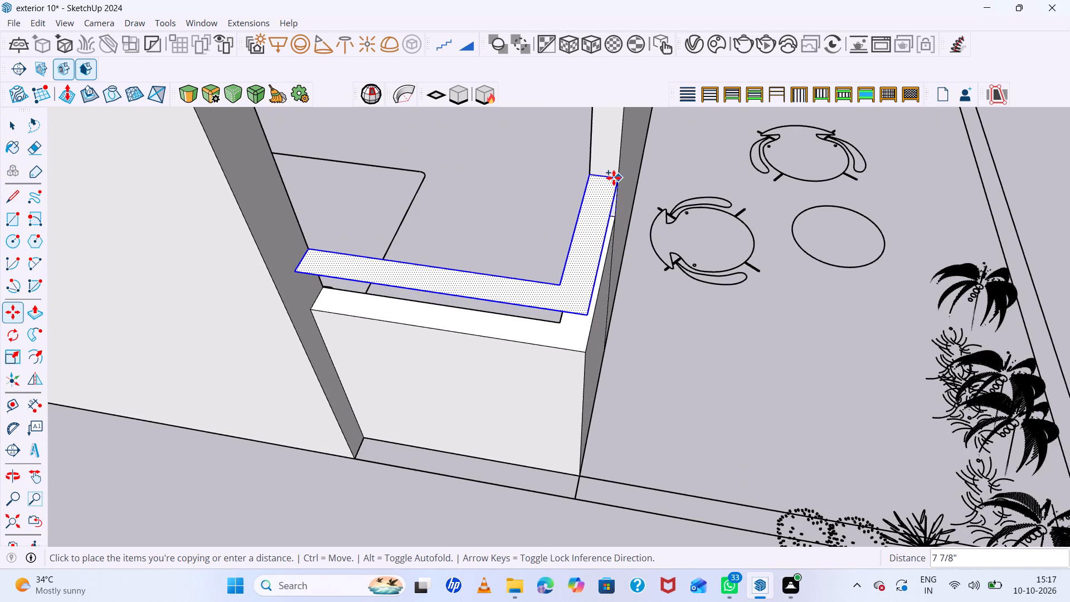
key(Up)
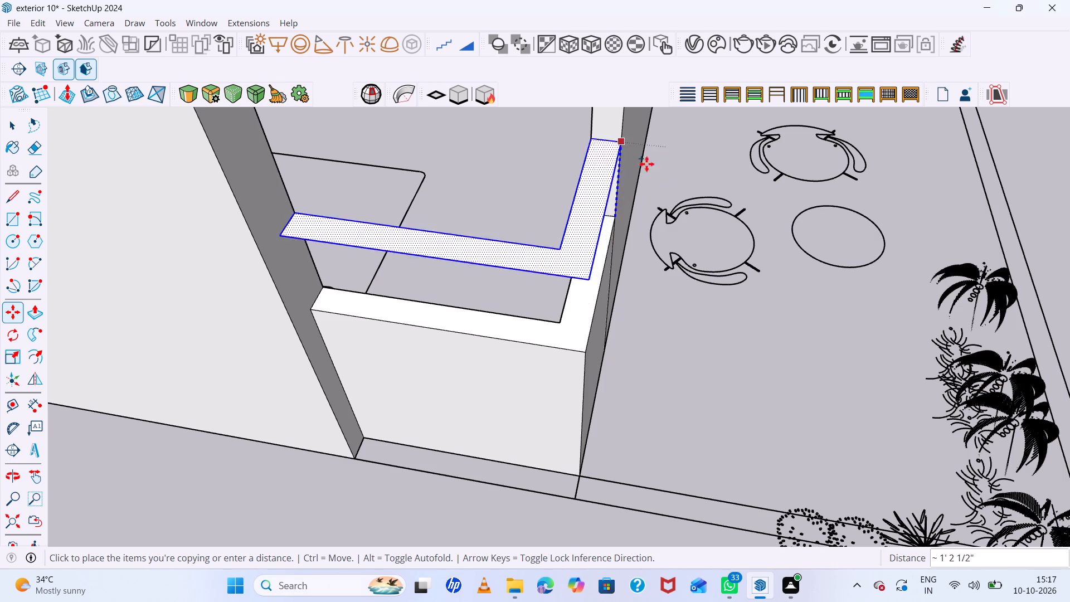
scroll(638, 182, down, 18)
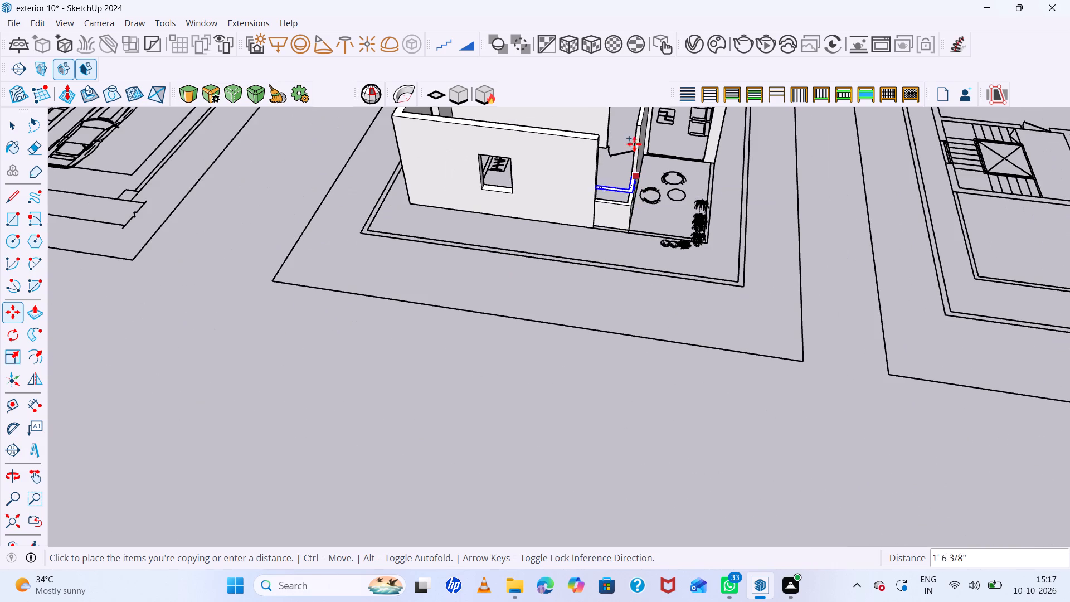
click(640, 122)
Extrude the copied L-shaped face down 3' to form the wall above the corner window.
scroll(642, 142, up, 11)
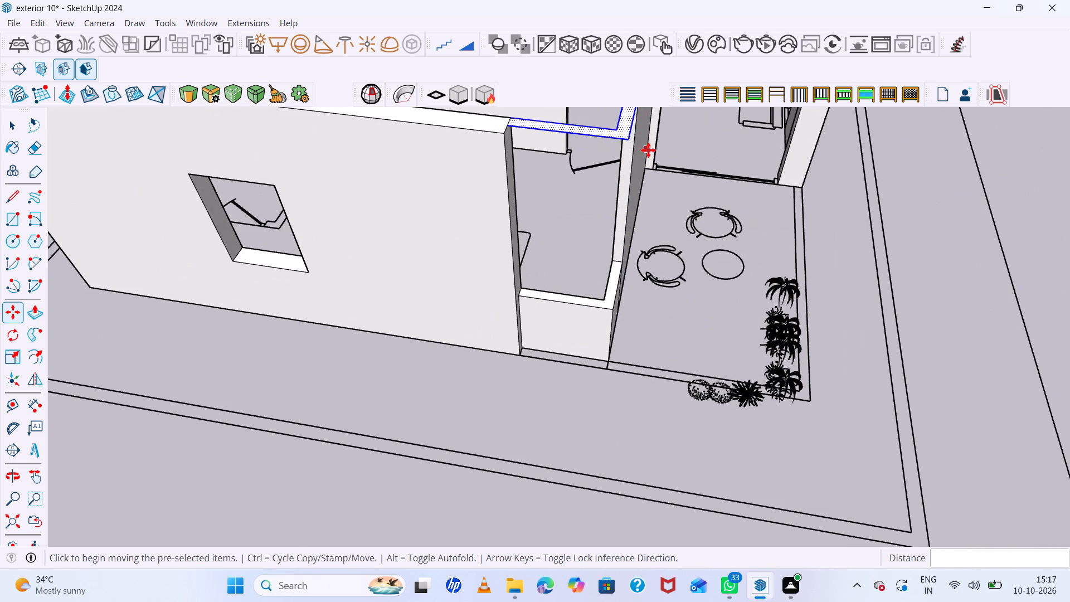
key(p)
click(622, 133)
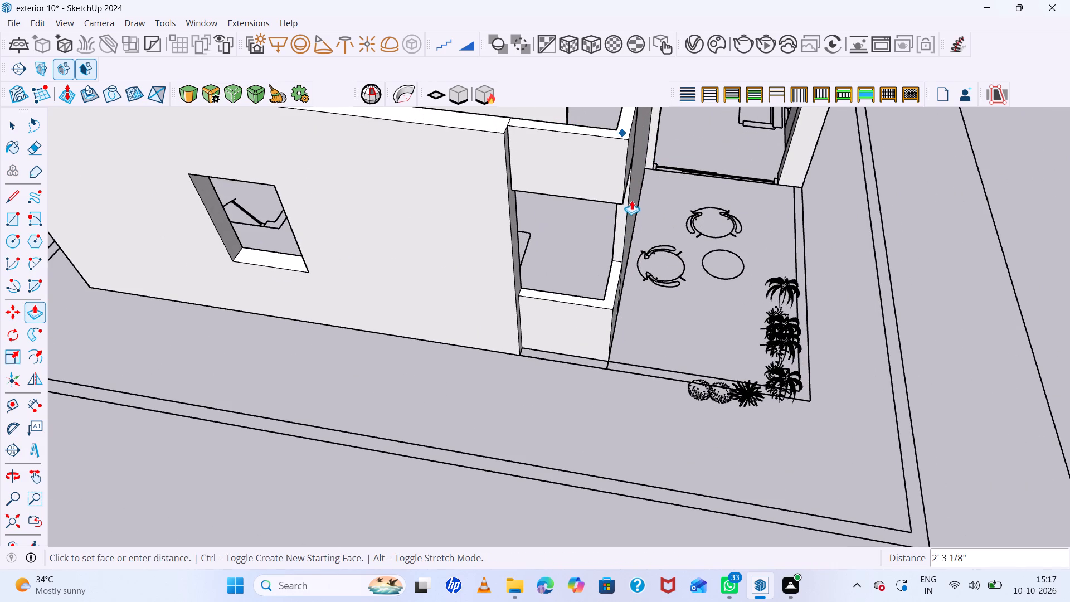
text(3')
key(Return)
Draw a 3' 4 1/2" × 4 1/2" rectangle over the floor strip along the outer face of the corner window's sill wall.
scroll(534, 225, down, 6)
middle_drag(568, 229, 407, 240)
scroll(551, 266, up, 12)
key(space)
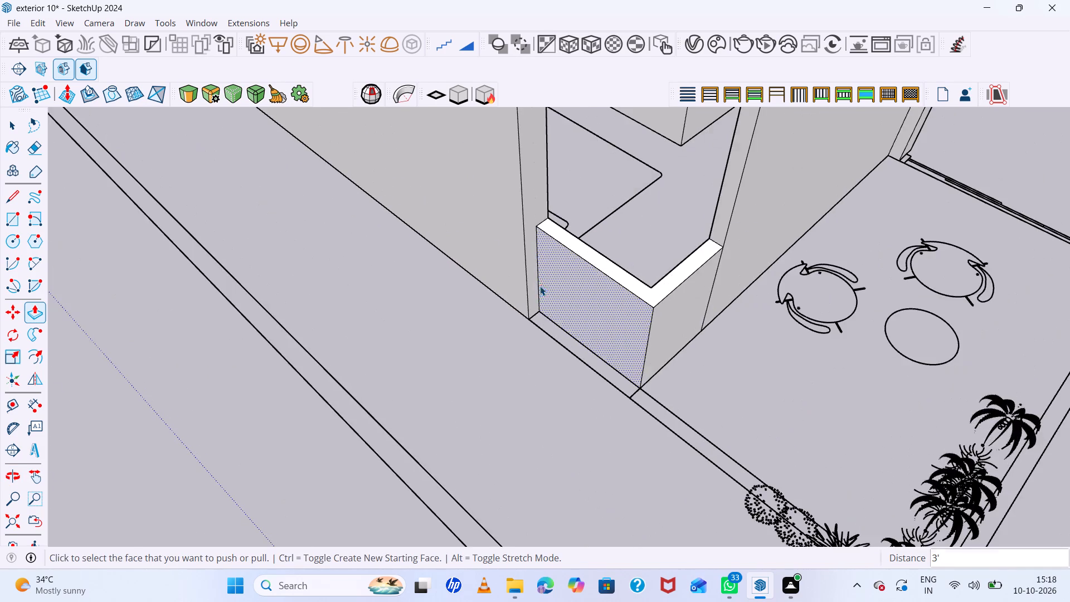
scroll(537, 304, up, 11)
scroll(539, 317, down, 4)
key(r)
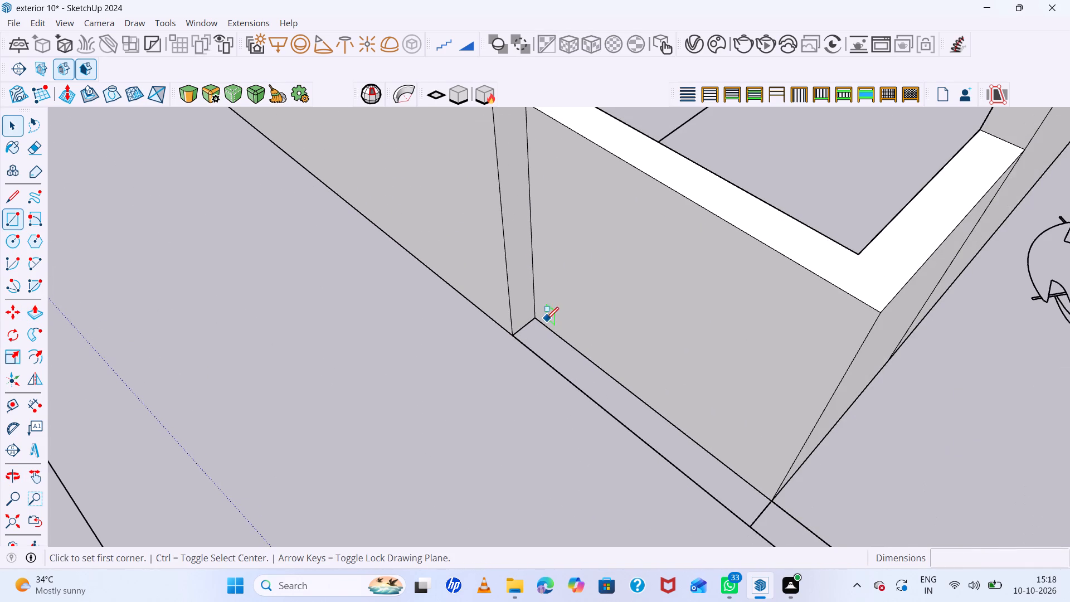
click(517, 338)
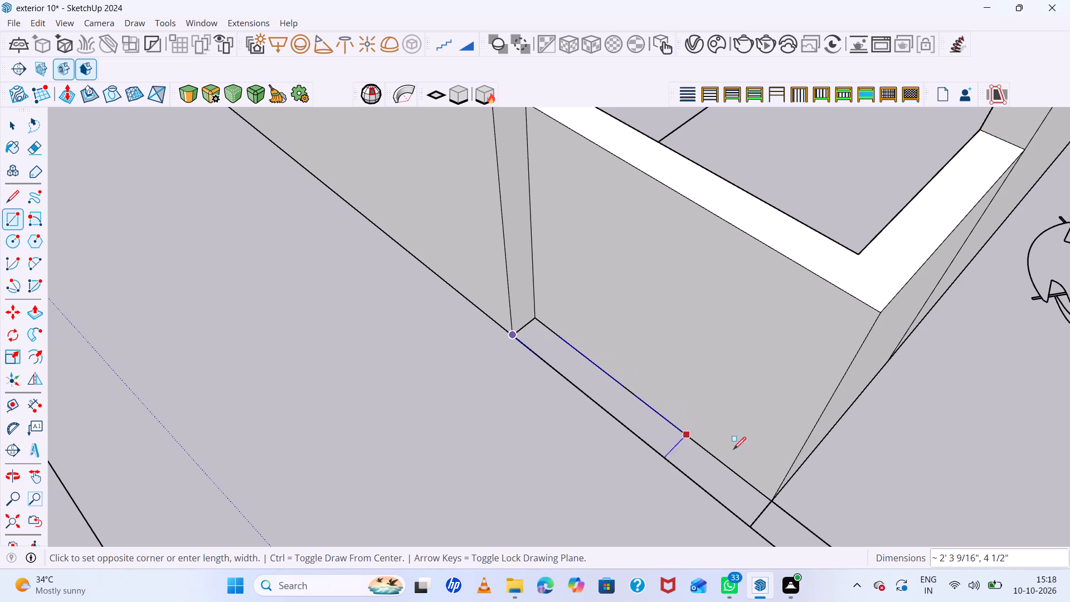
click(775, 504)
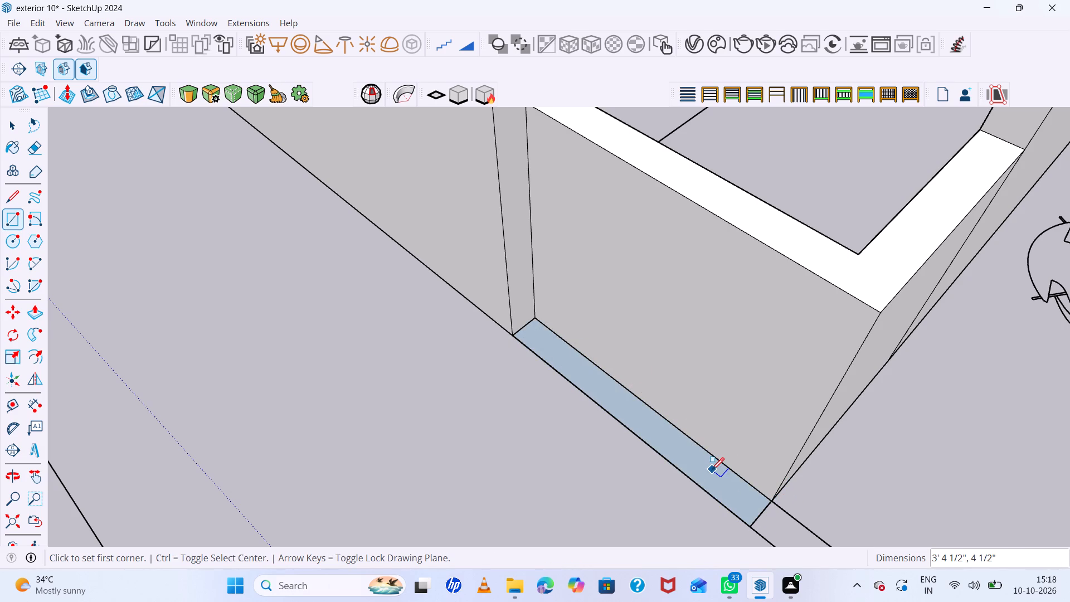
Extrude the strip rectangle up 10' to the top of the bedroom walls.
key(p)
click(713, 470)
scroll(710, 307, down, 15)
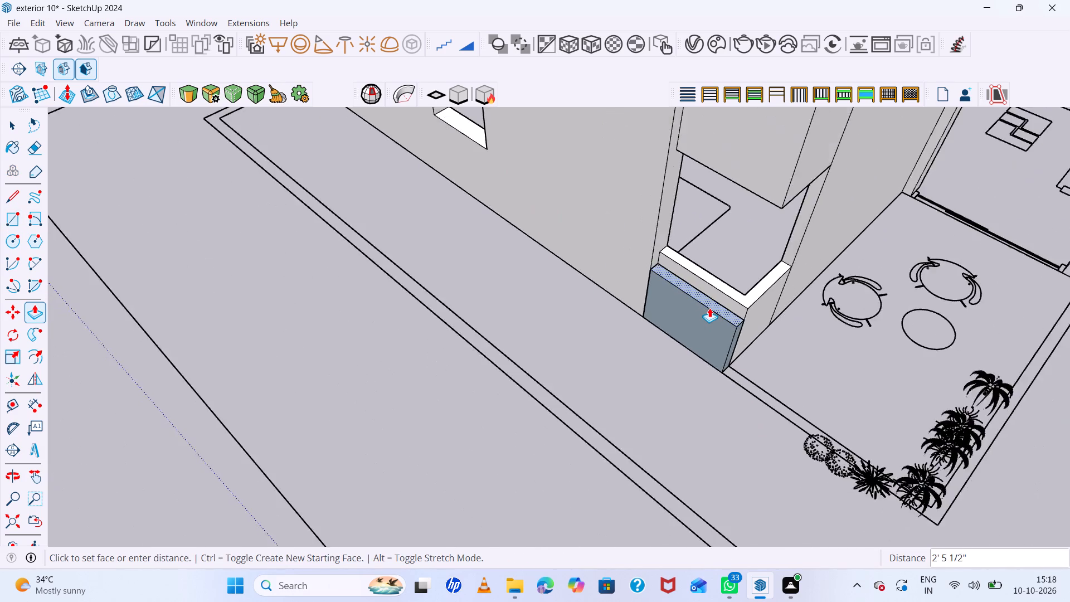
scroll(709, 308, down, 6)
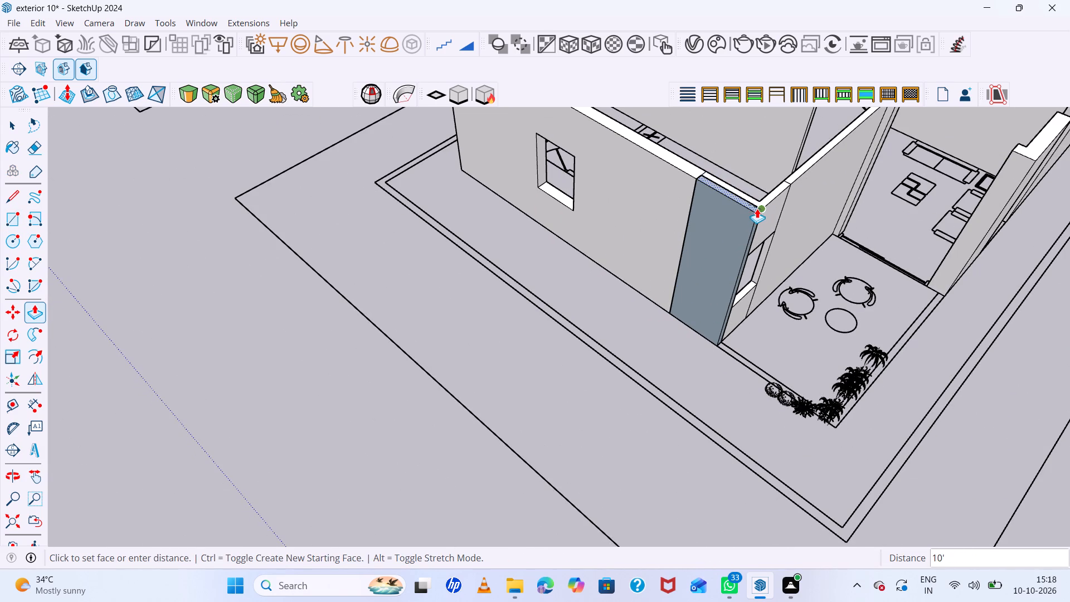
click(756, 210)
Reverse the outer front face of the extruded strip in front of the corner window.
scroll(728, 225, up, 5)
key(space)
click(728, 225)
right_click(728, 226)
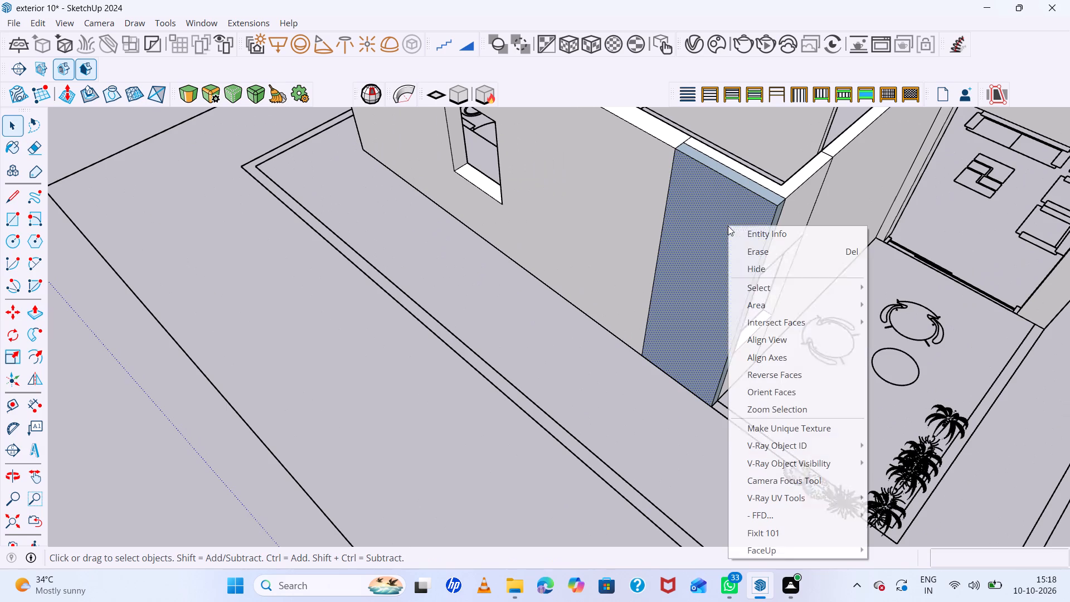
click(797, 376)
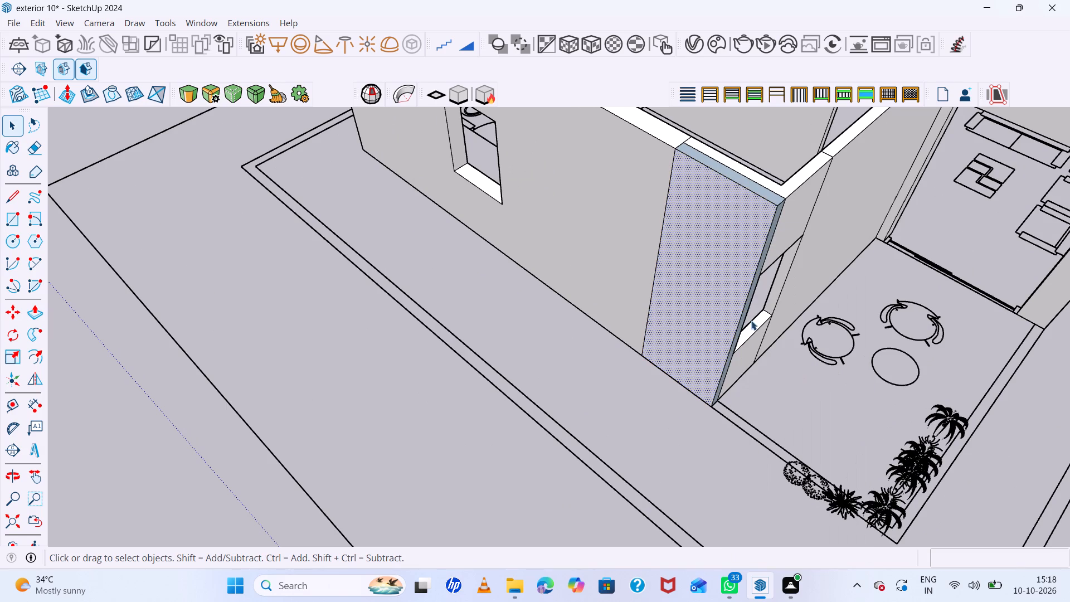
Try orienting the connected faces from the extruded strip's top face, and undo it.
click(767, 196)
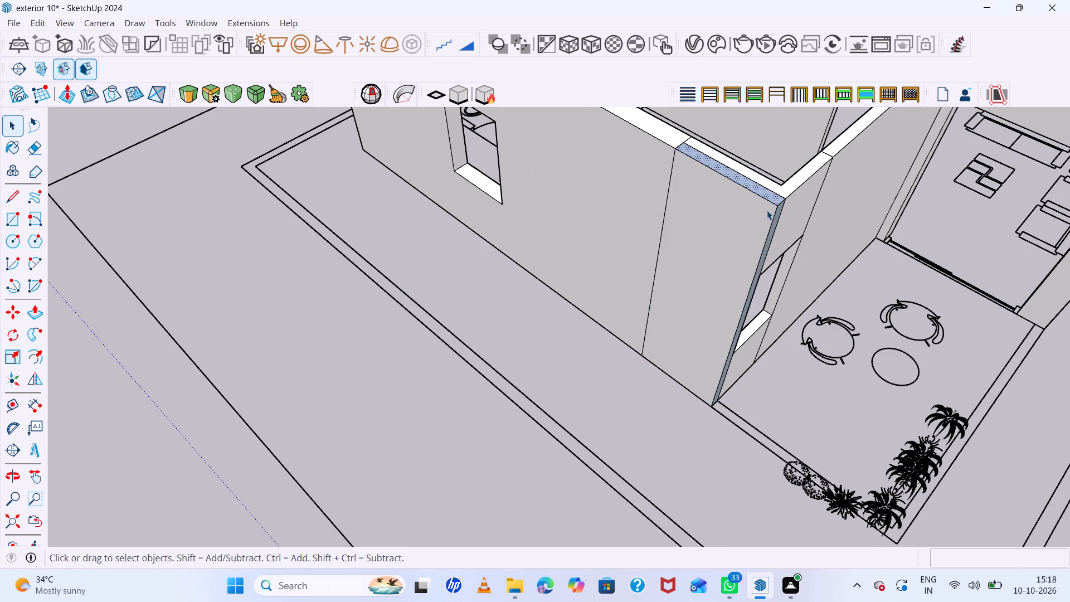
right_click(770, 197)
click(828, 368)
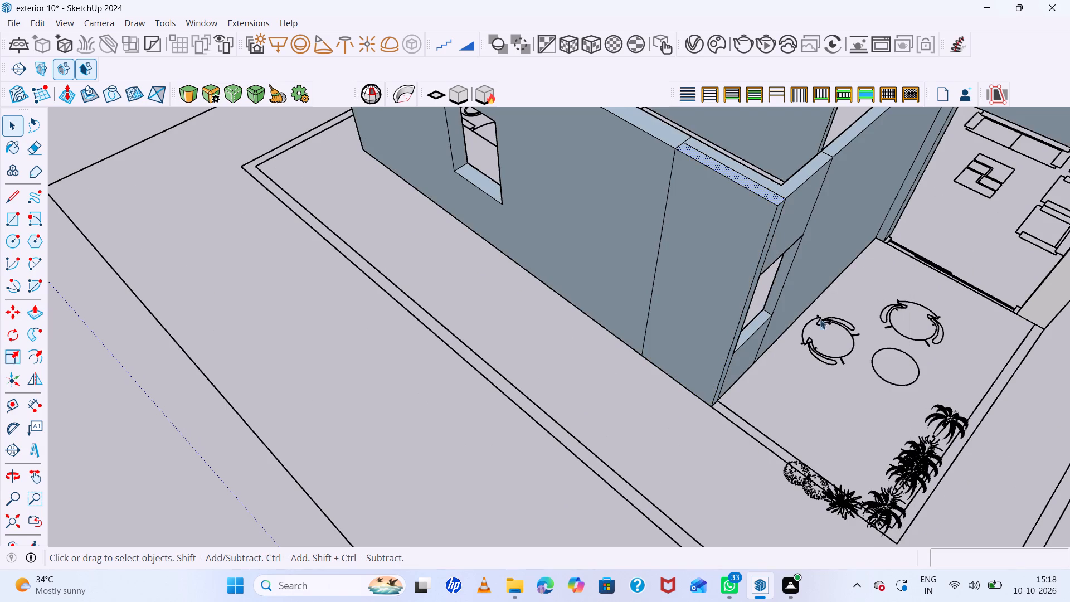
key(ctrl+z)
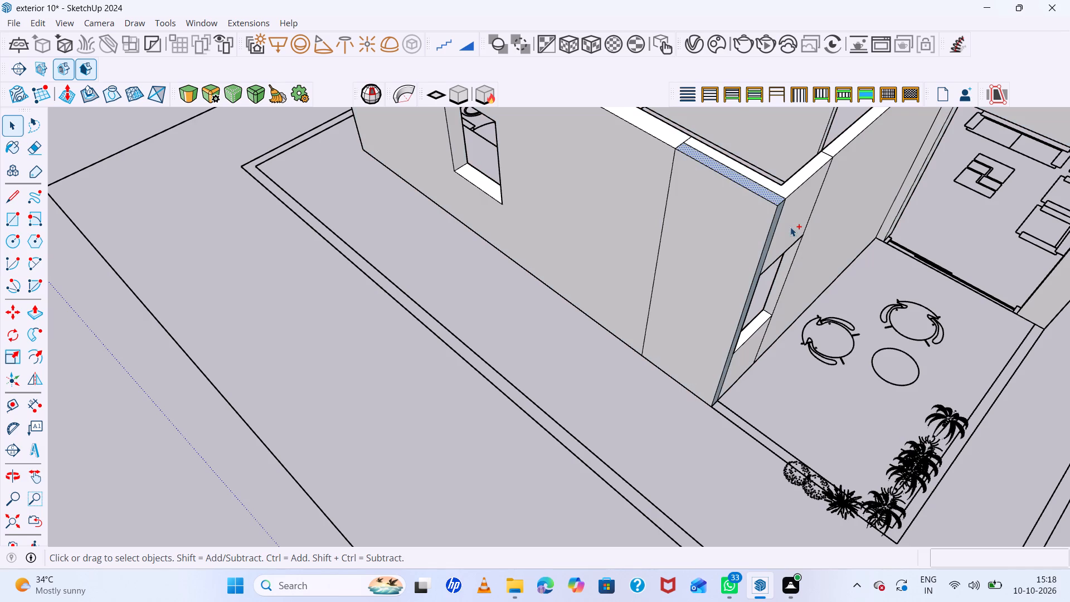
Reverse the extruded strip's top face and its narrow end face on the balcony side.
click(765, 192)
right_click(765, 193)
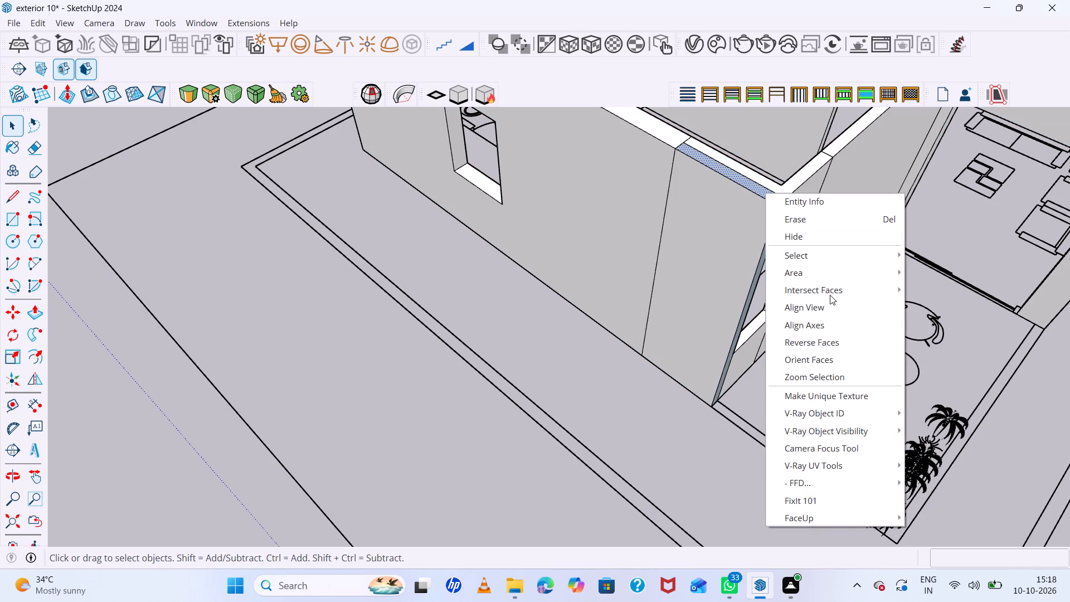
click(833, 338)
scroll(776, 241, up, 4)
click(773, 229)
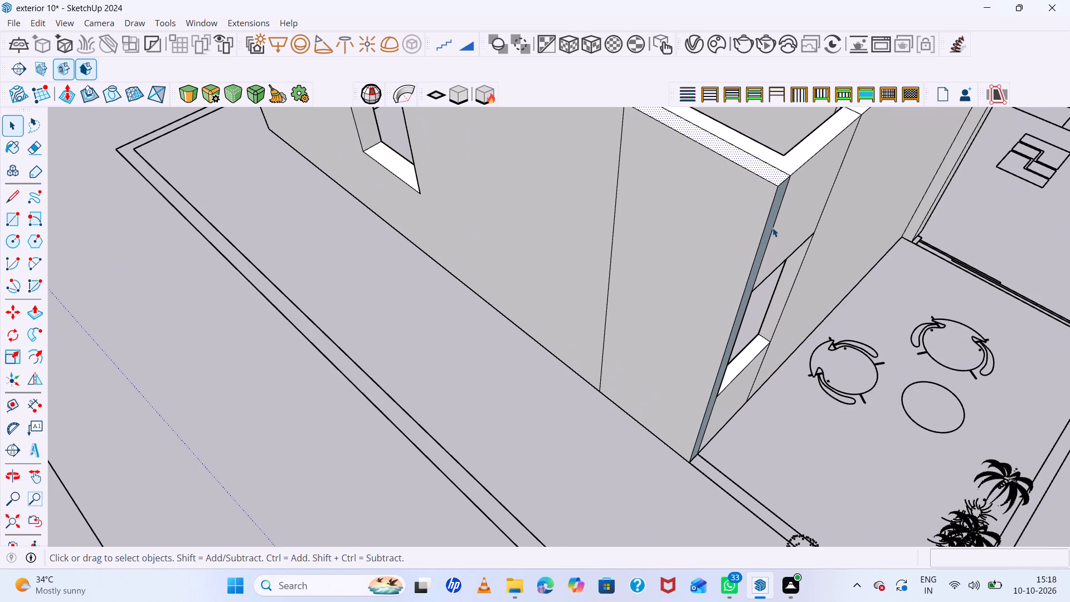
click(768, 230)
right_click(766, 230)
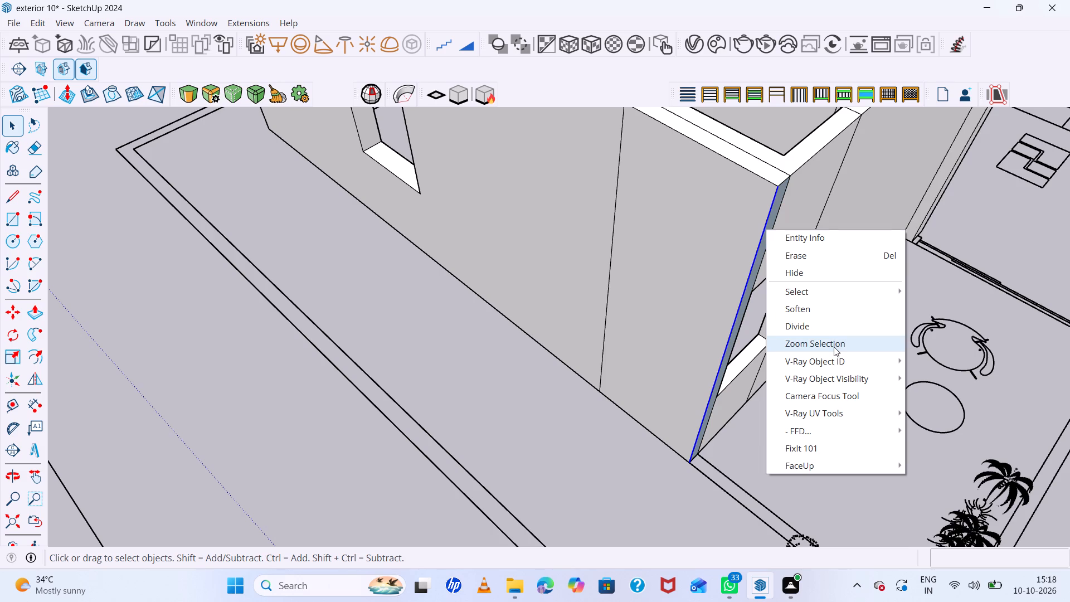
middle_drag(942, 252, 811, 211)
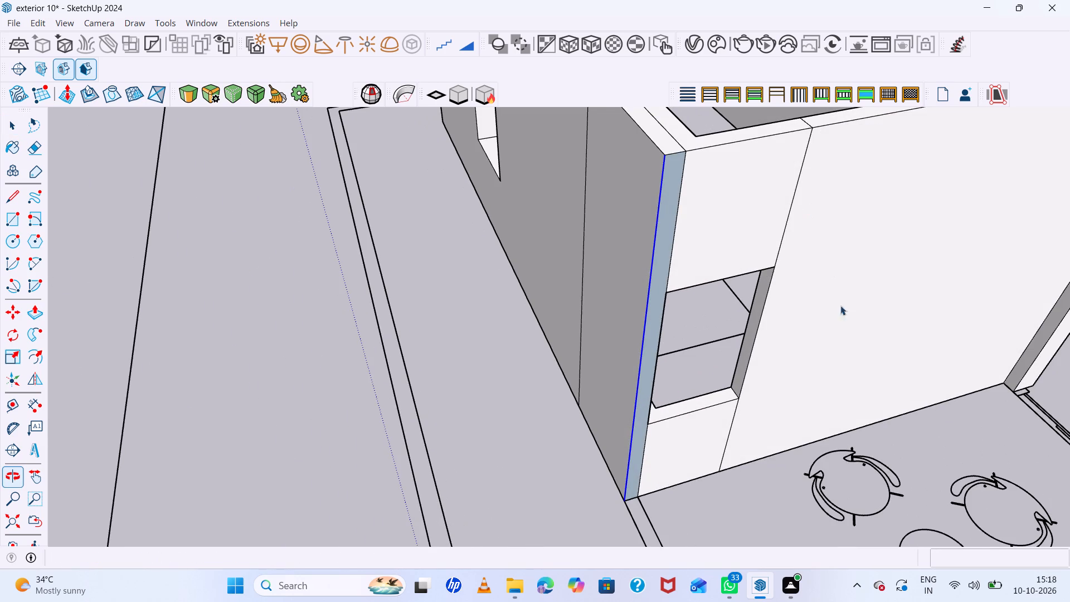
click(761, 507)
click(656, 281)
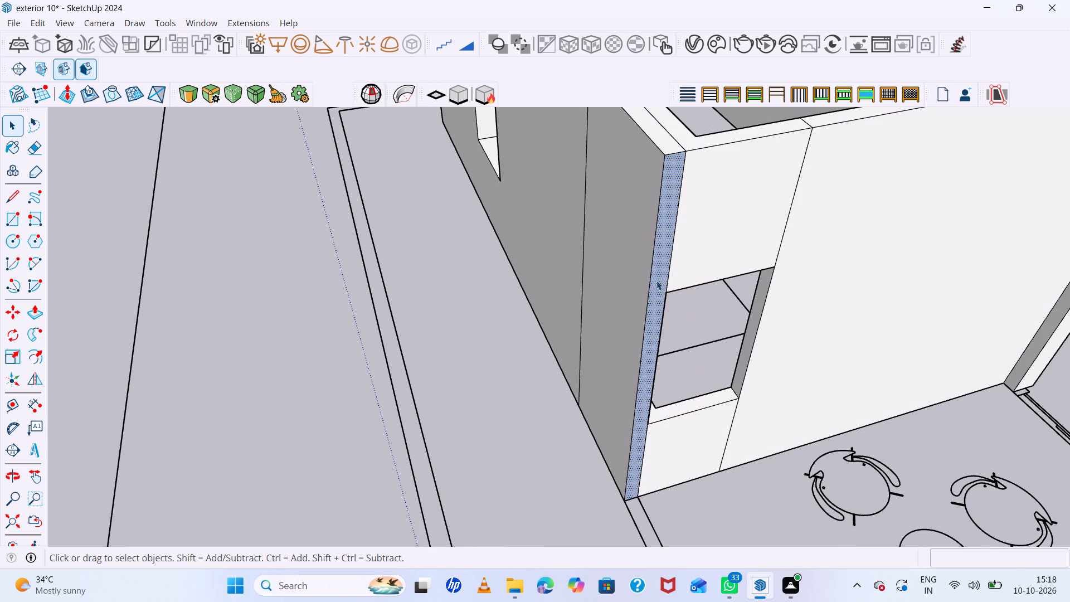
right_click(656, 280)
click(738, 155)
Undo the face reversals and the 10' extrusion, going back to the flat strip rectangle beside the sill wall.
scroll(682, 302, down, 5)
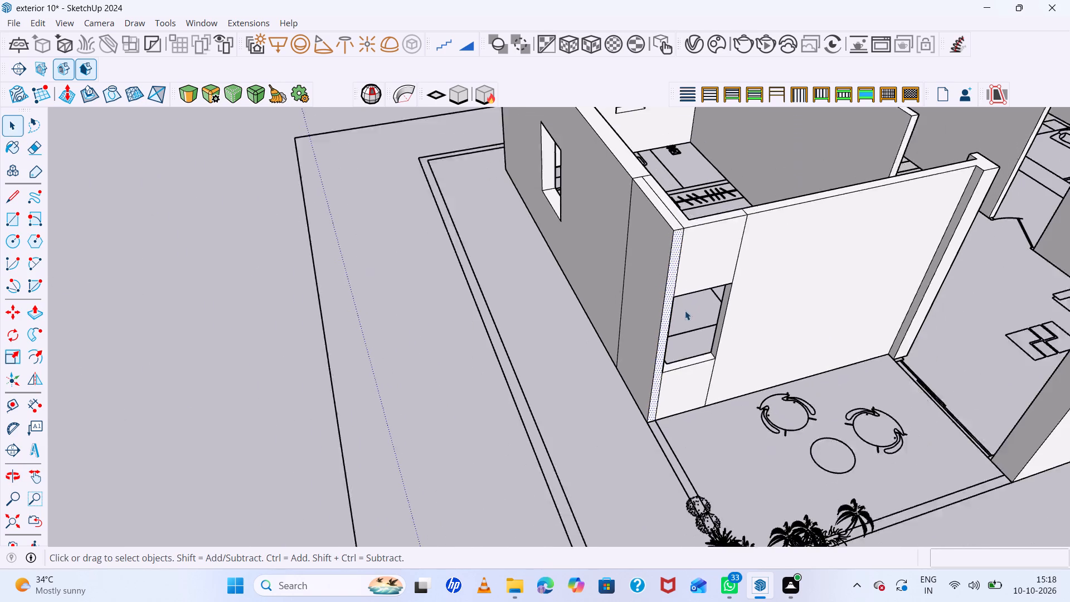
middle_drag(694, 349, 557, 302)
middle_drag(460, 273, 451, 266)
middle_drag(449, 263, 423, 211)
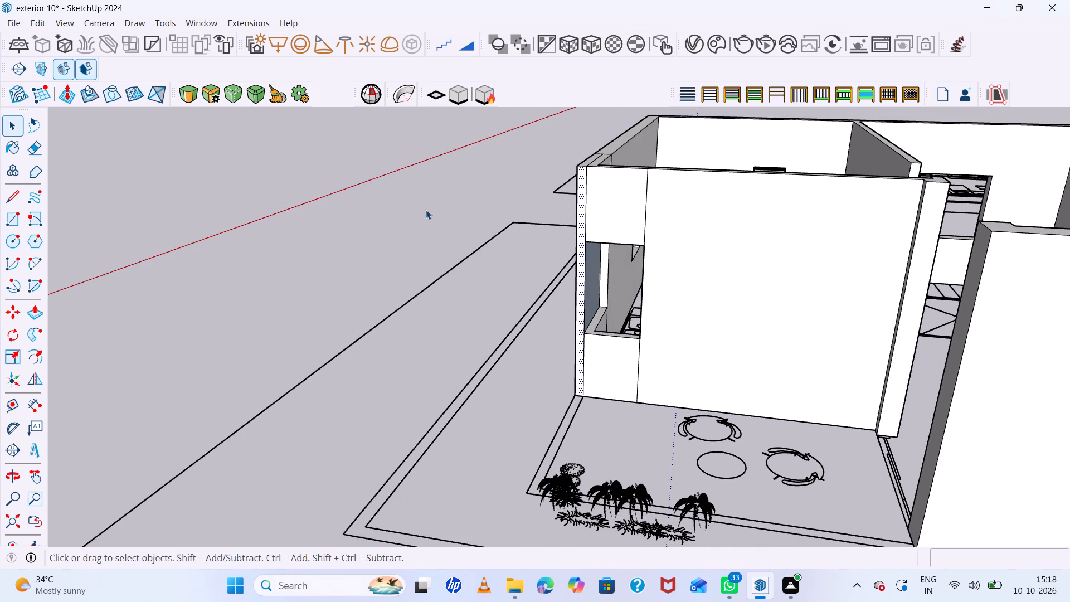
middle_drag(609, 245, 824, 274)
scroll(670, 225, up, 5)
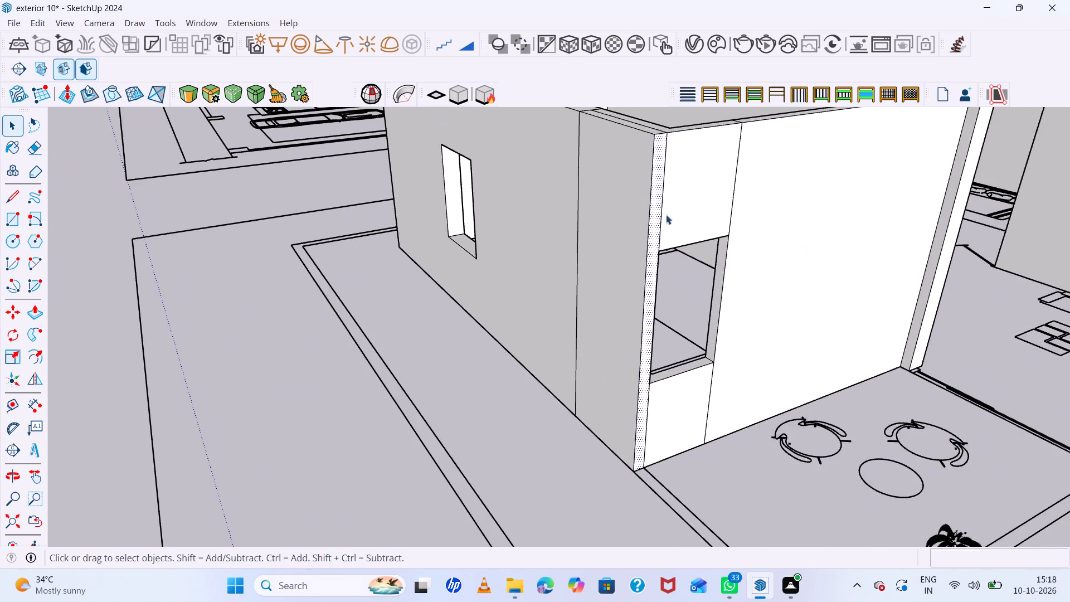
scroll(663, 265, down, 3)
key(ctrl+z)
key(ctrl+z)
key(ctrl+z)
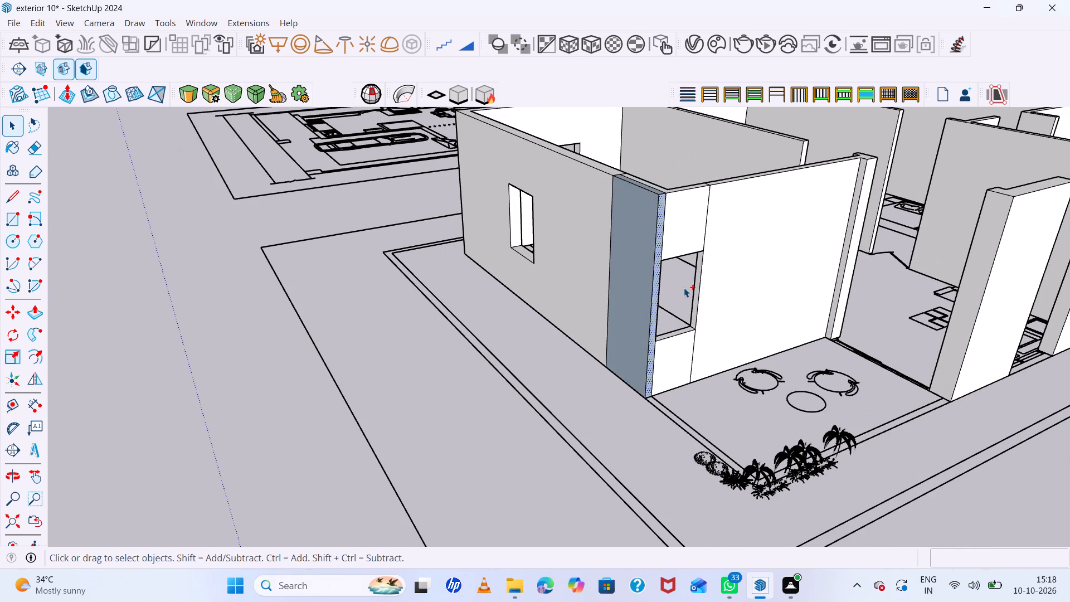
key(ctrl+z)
Reverse the flat strip rectangle's face at the foot of the corner window's sill wall.
scroll(638, 200, up, 4)
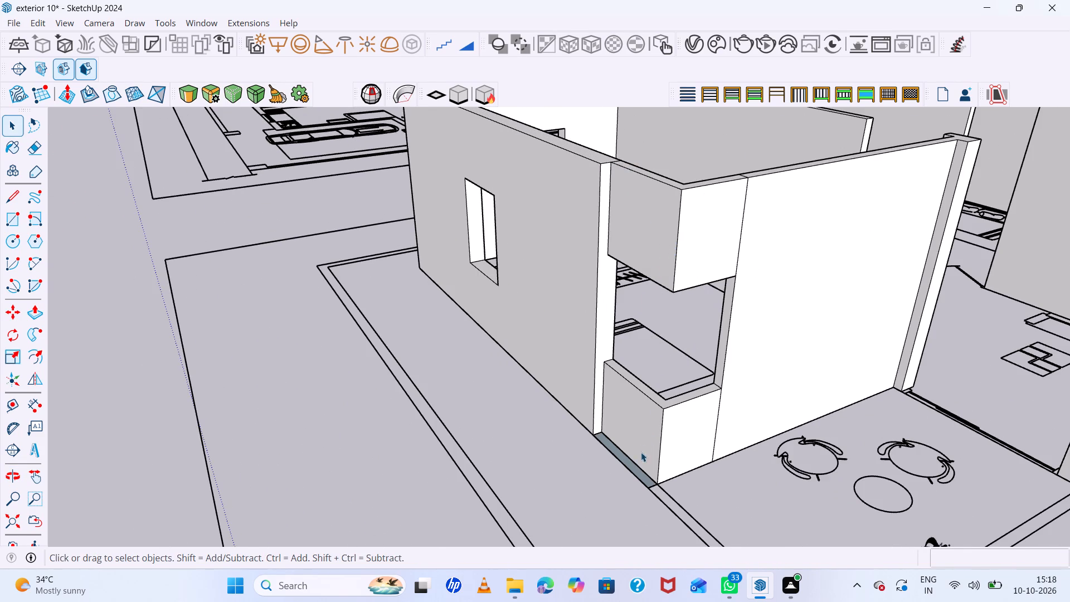
scroll(638, 464, up, 4)
click(637, 475)
right_click(637, 475)
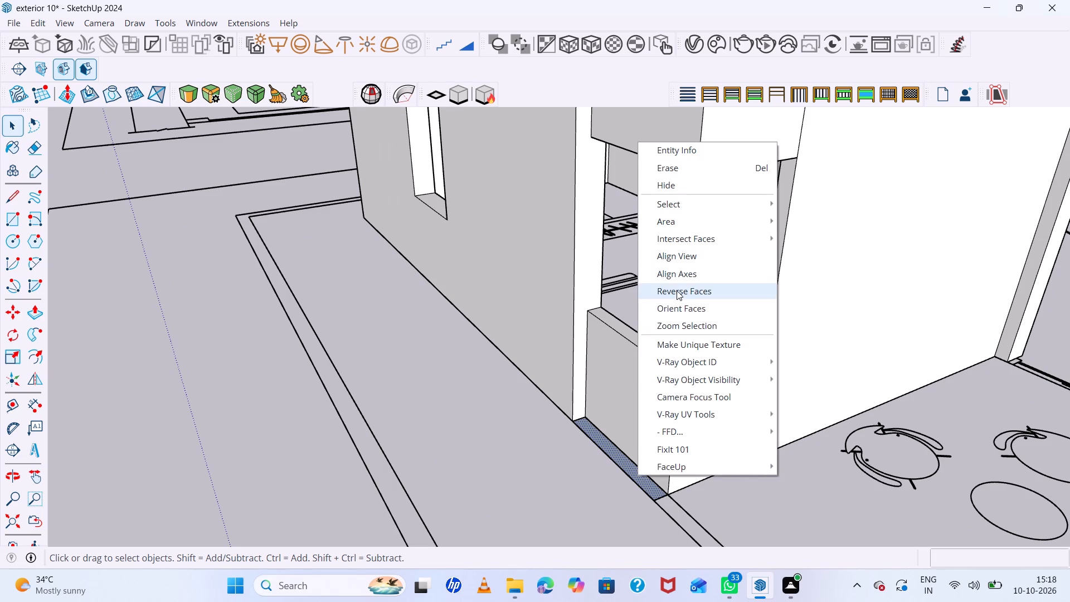
click(677, 290)
Extrude the strip rectangle up 2' 11 15/16", to the top of the corner window's sill wall.
key(p)
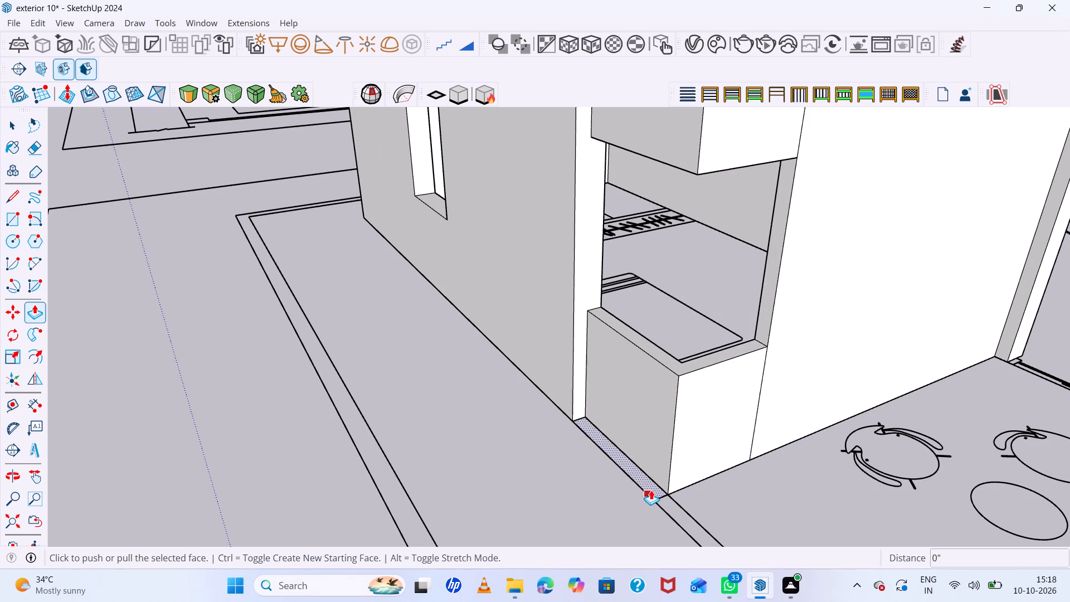
click(652, 489)
middle_drag(645, 491, 649, 518)
key(space)
scroll(653, 499, up, 5)
key(p)
click(654, 496)
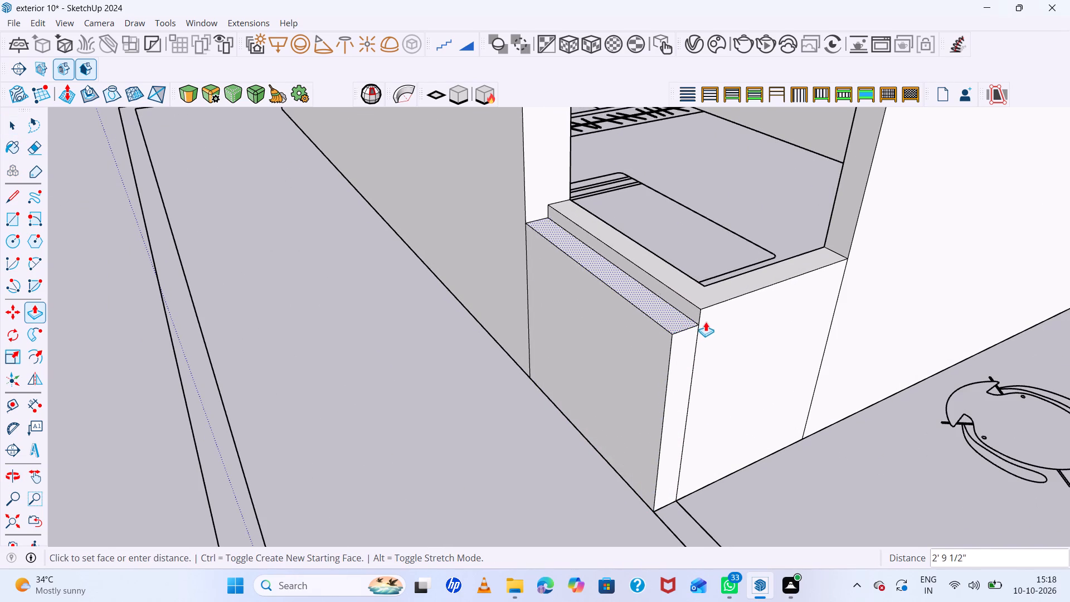
click(702, 309)
Copy the strip's top face from the sill wall 7' straight up to the top of the side wall above the corner window.
scroll(669, 329, down, 14)
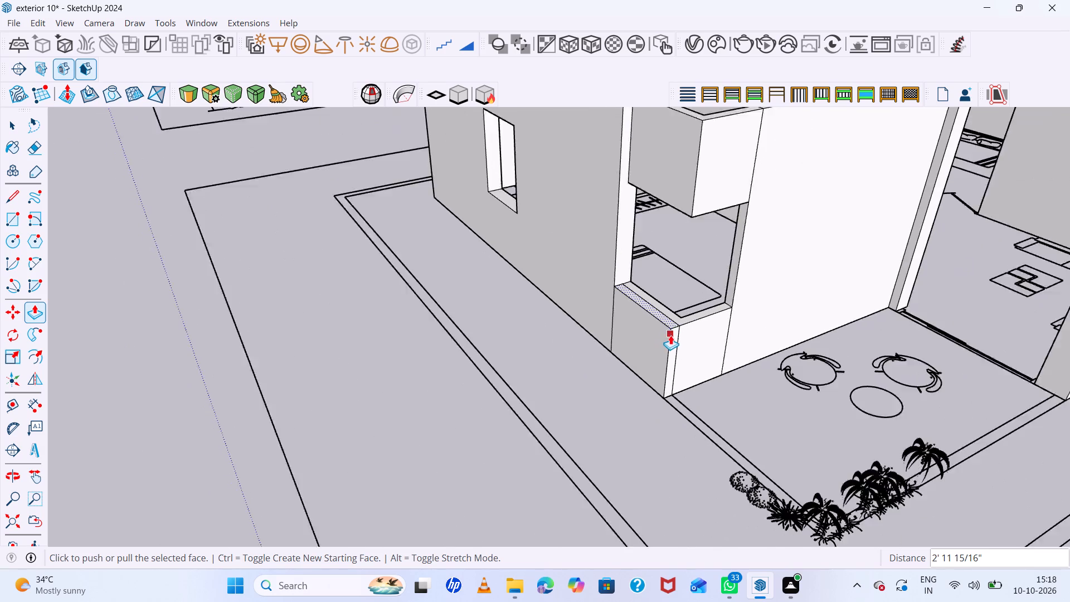
scroll(673, 336, down, 4)
scroll(674, 326, up, 10)
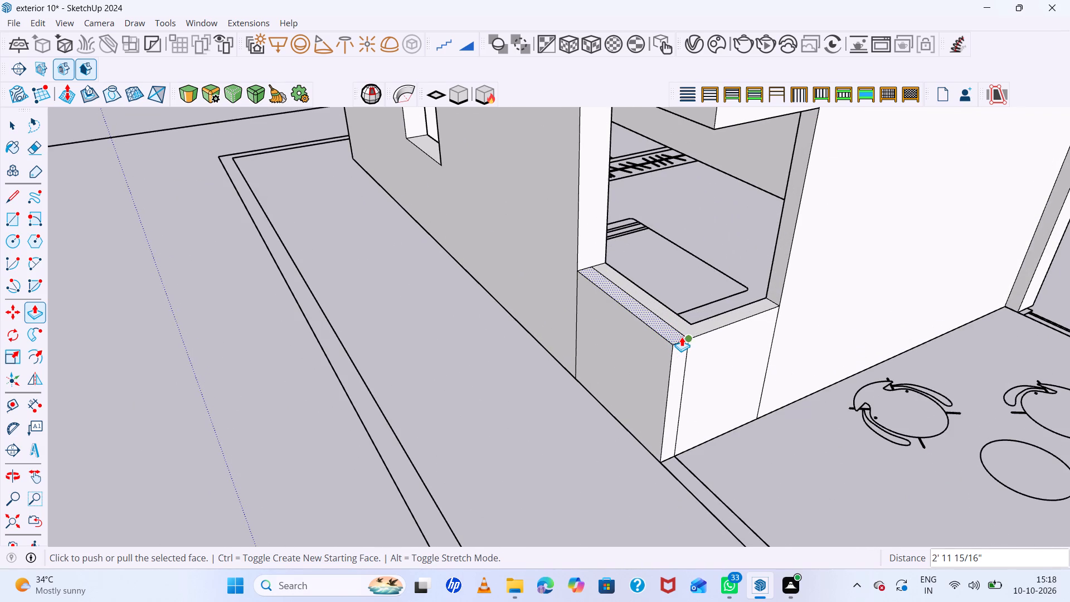
key(space)
click(672, 335)
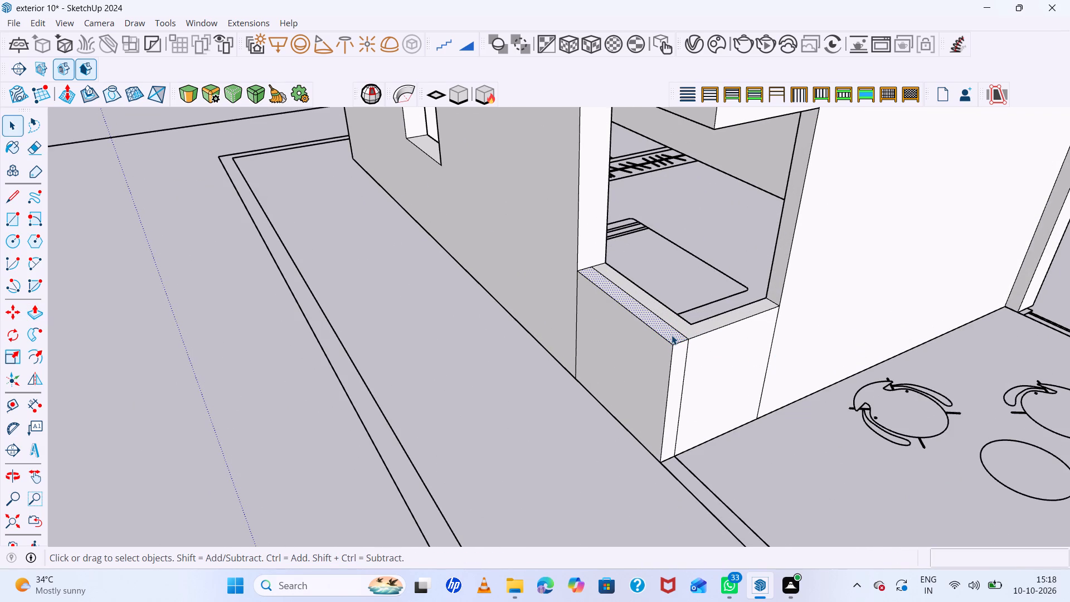
double_click(672, 335)
key(m)
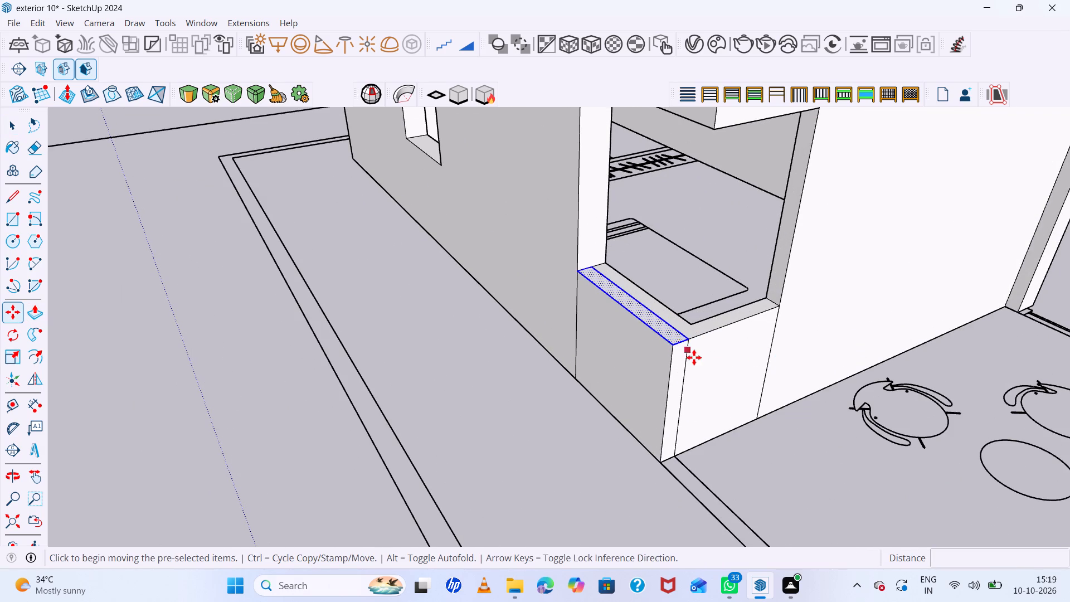
click(576, 273)
scroll(585, 259, down, 6)
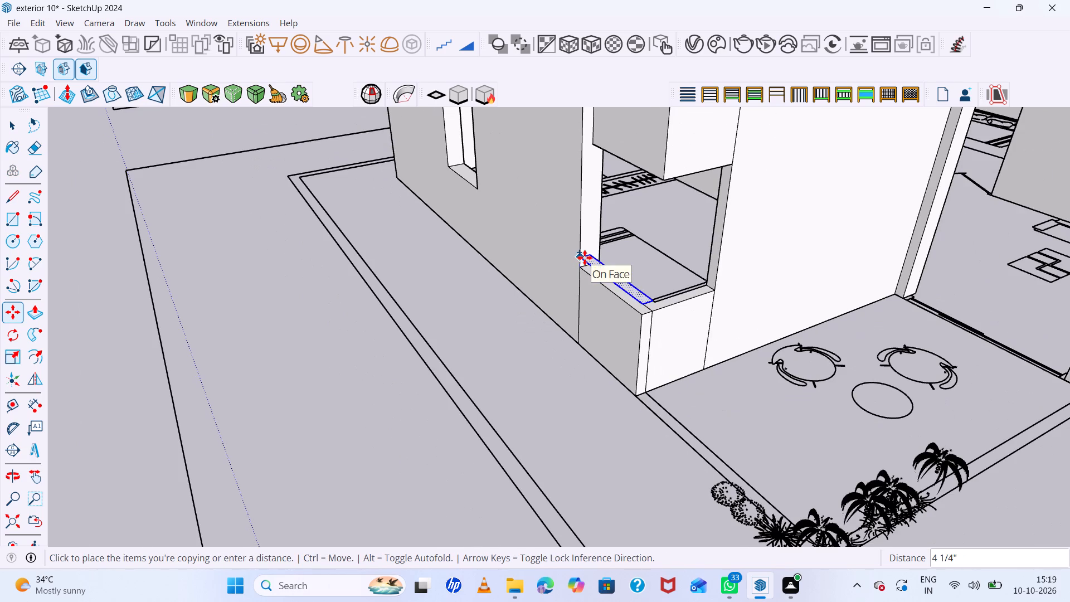
key(Up)
scroll(599, 256, down, 6)
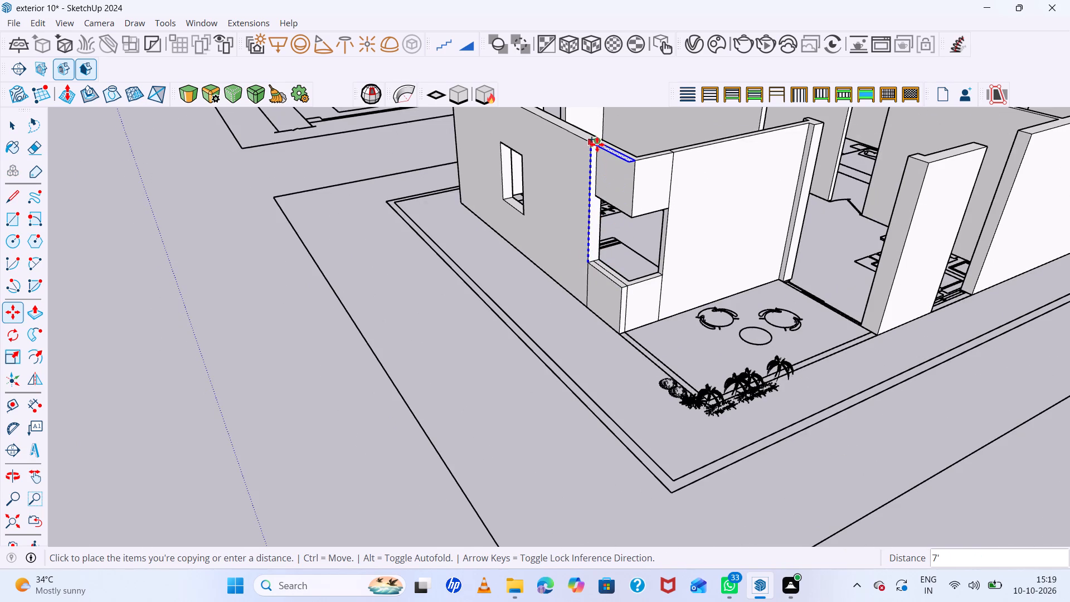
click(596, 143)
scroll(639, 169, up, 9)
key(space)
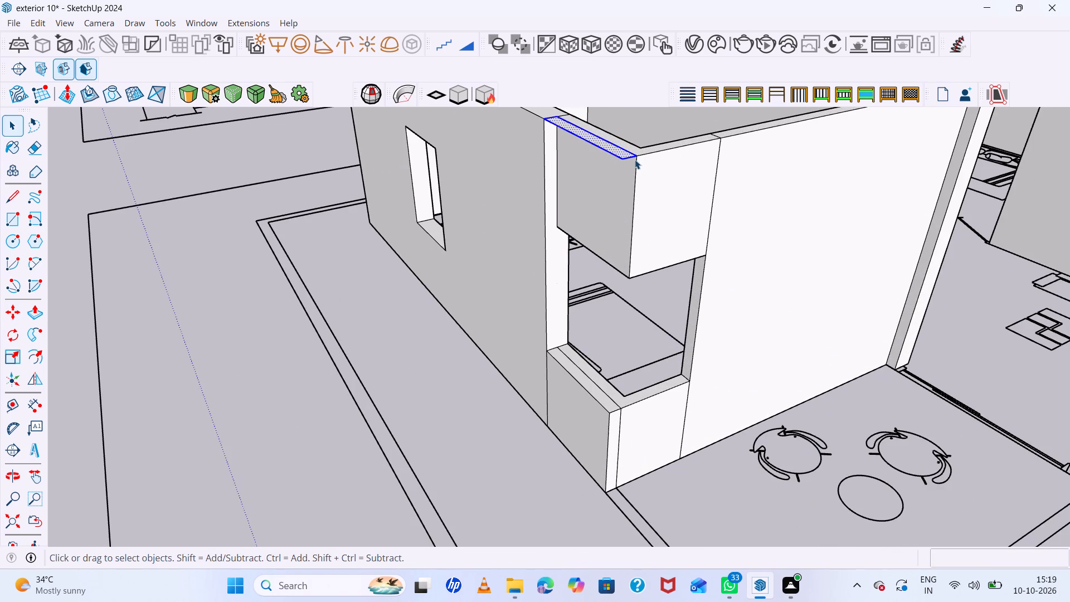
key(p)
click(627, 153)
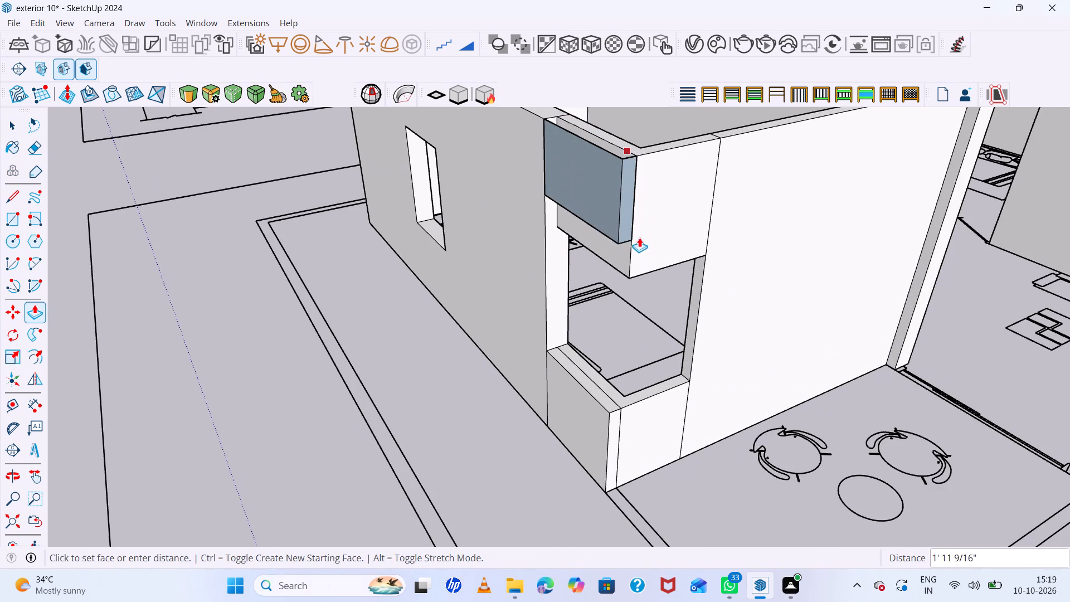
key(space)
Extrude the copied strip face 3' down, to the underside of the wall above the corner window.
scroll(612, 146, up, 6)
middle_drag(619, 179, 622, 213)
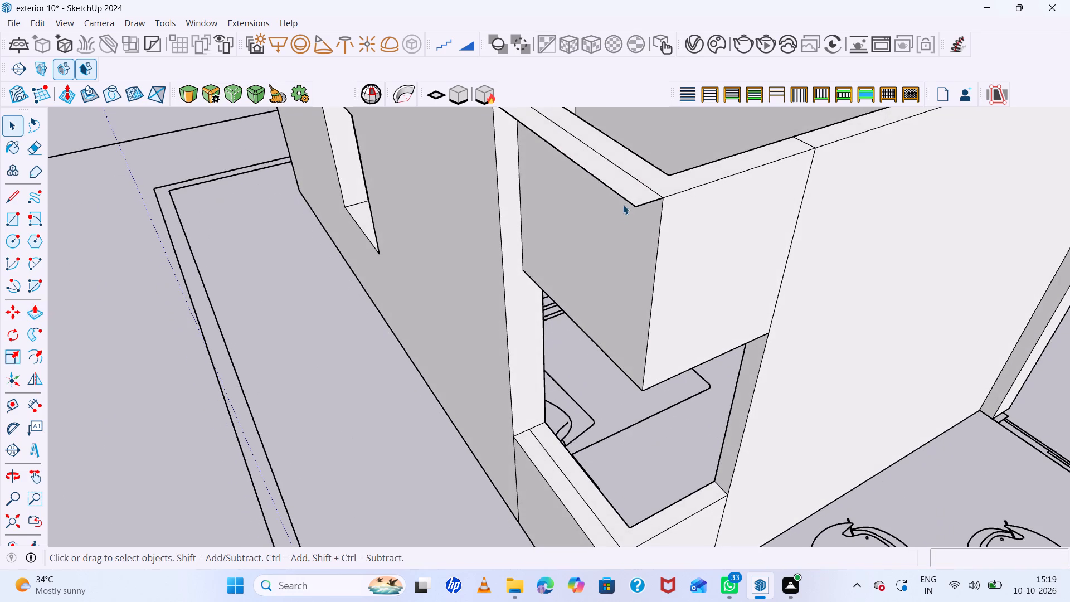
key(p)
click(629, 188)
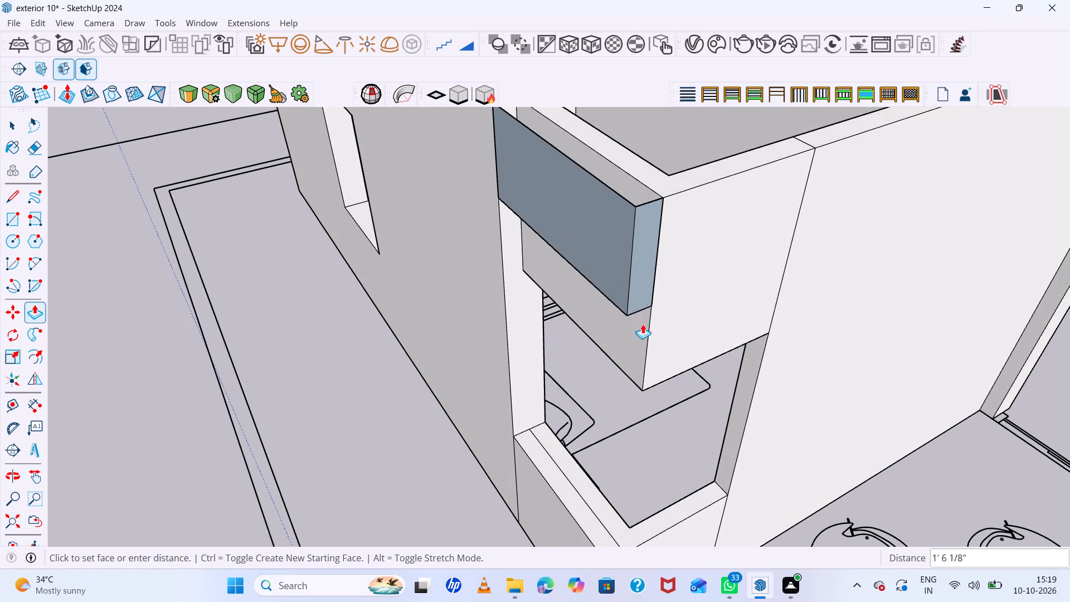
click(646, 389)
Draw a rectangle over the open top of the new block above the corner window, from the side wall's outer corner to the block's inner end corner.
scroll(628, 220, up, 4)
middle_drag(628, 203, 625, 230)
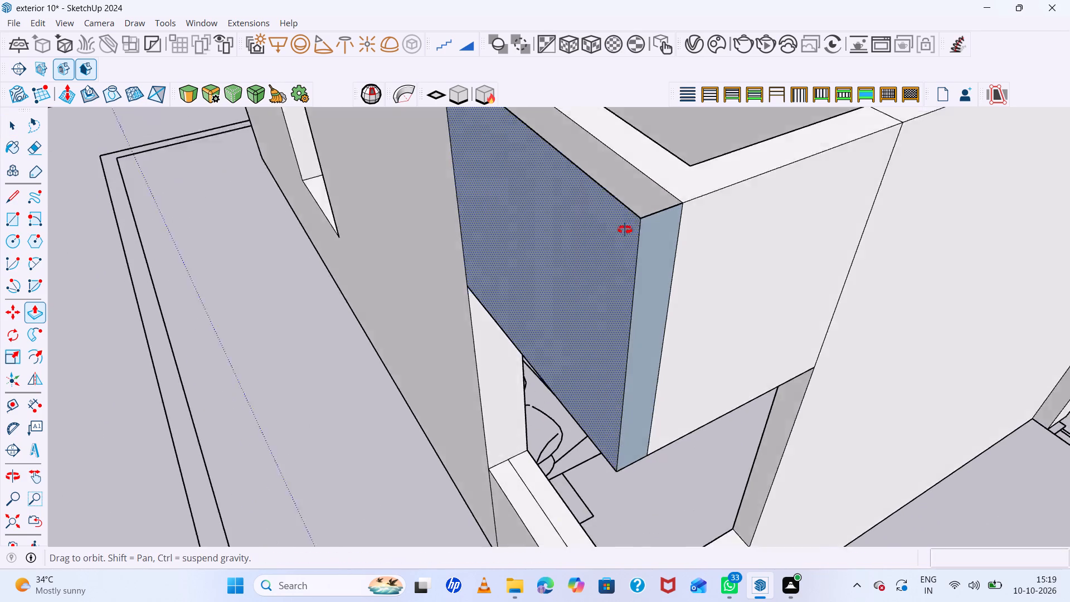
middle_drag(625, 230, 611, 308)
scroll(602, 330, down, 12)
scroll(595, 181, up, 5)
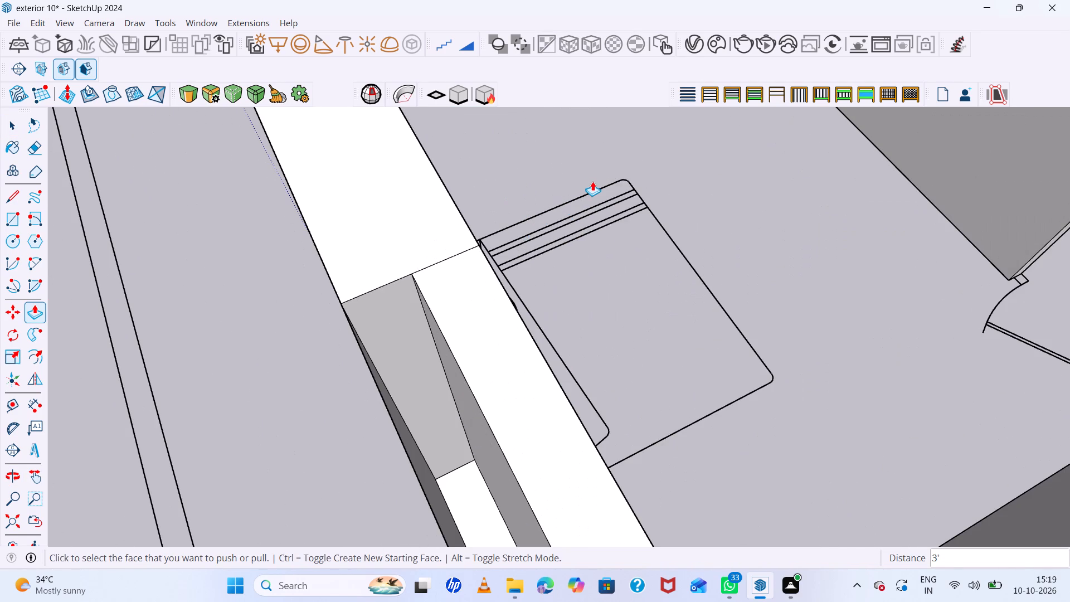
key(r)
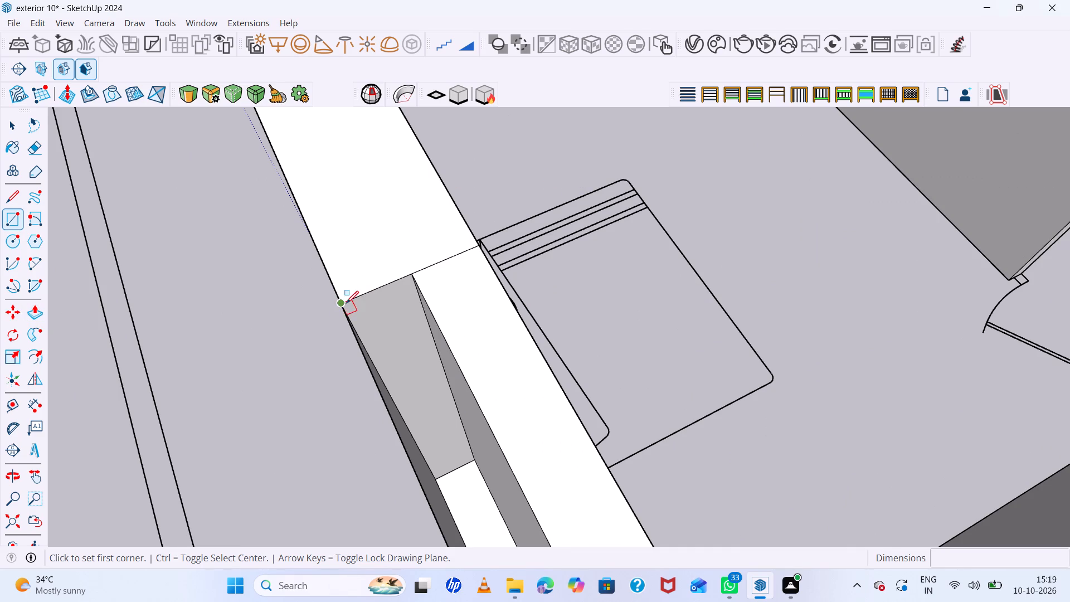
click(346, 303)
scroll(454, 261, down, 7)
scroll(473, 378, down, 7)
scroll(528, 482, up, 6)
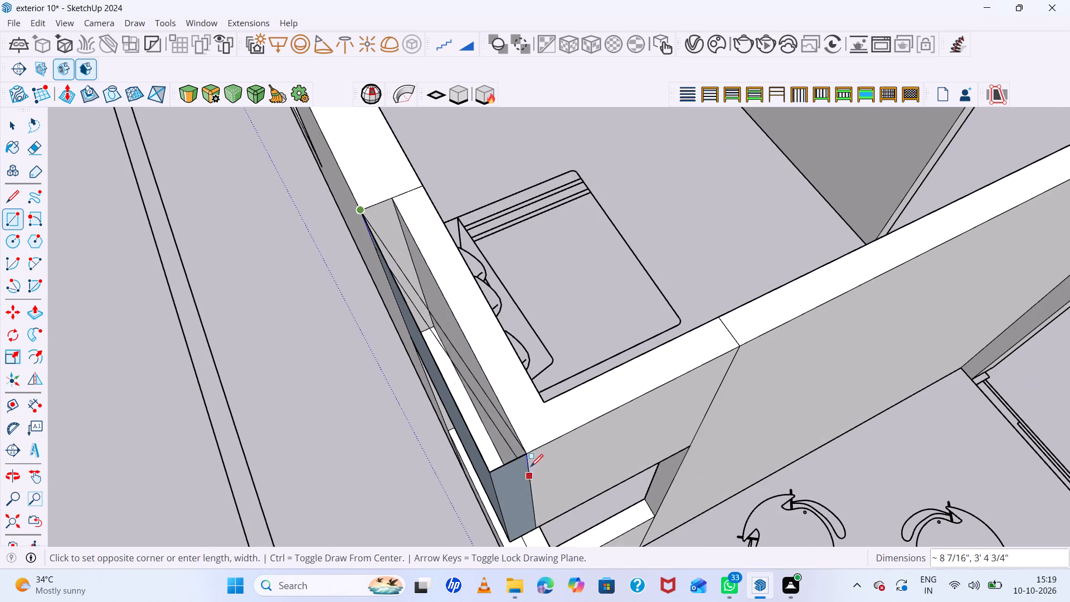
click(525, 451)
middle_drag(487, 361, 571, 245)
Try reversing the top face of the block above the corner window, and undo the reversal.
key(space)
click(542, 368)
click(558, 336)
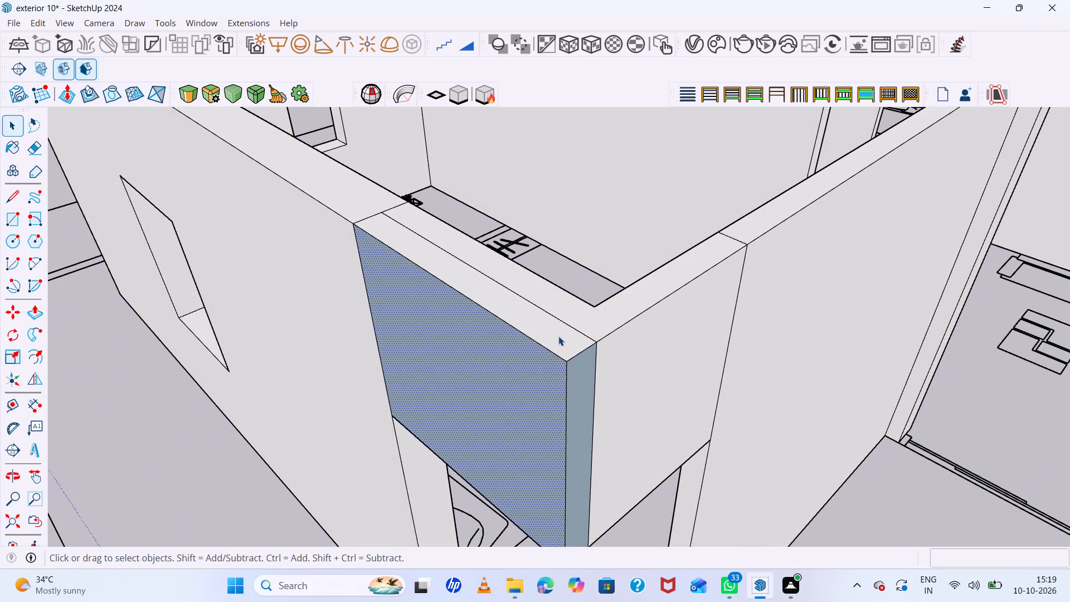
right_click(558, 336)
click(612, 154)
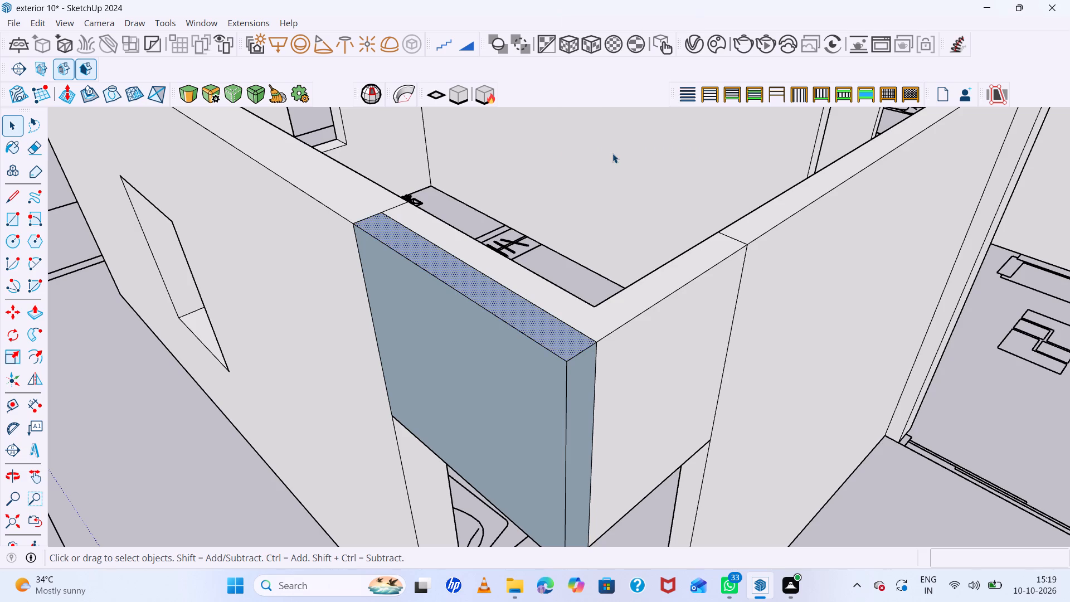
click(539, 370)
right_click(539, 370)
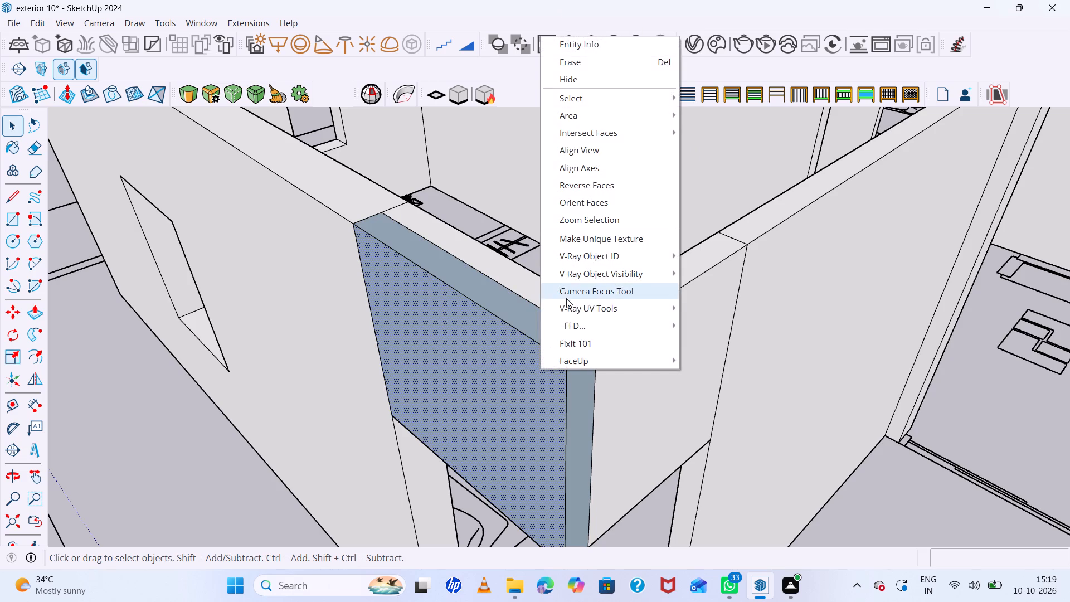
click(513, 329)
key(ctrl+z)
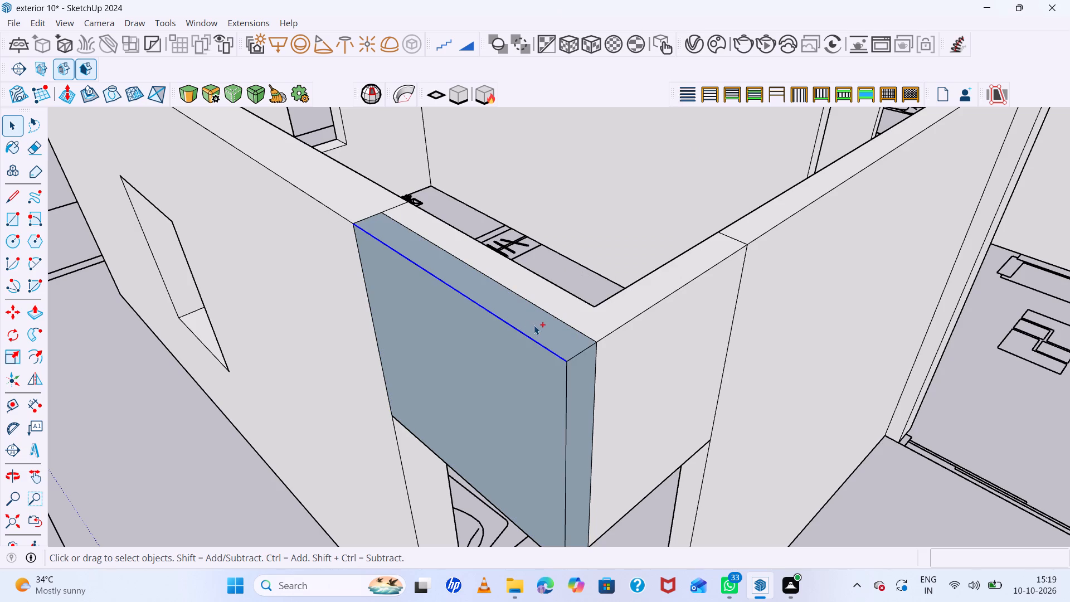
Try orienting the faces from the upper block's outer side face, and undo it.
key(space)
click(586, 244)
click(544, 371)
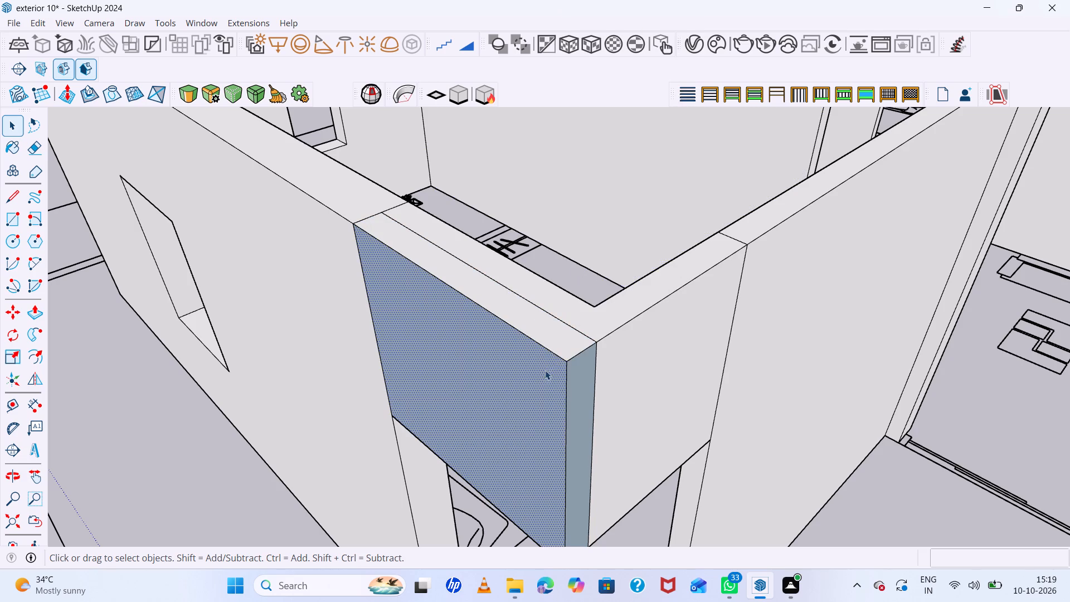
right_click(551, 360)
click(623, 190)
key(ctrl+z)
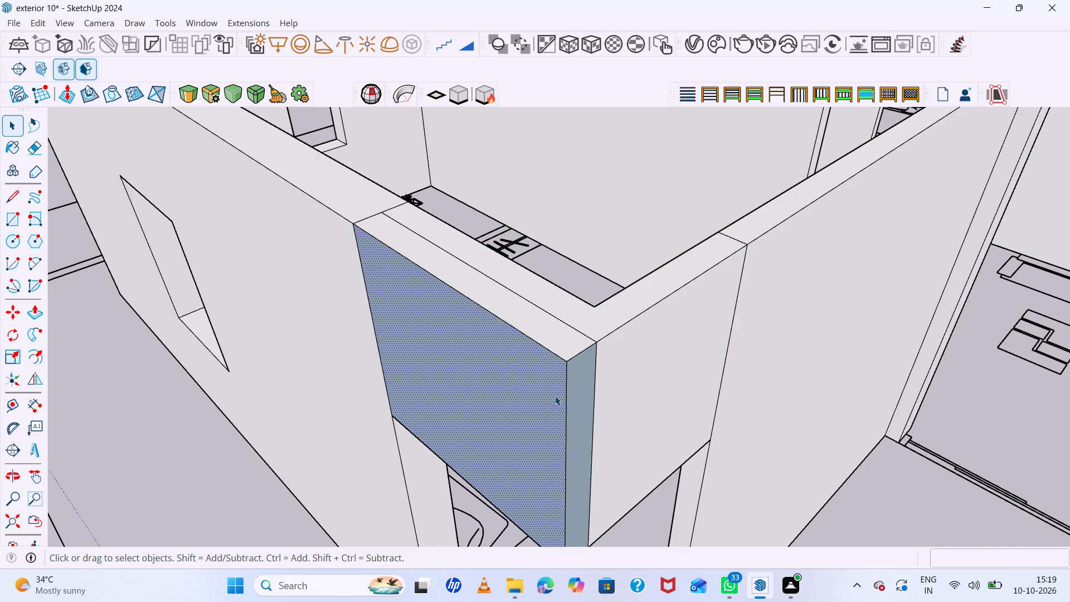
Reverse the upper block's outer side face and its narrow end face on the balcony side.
click(555, 396)
right_click(555, 396)
click(614, 215)
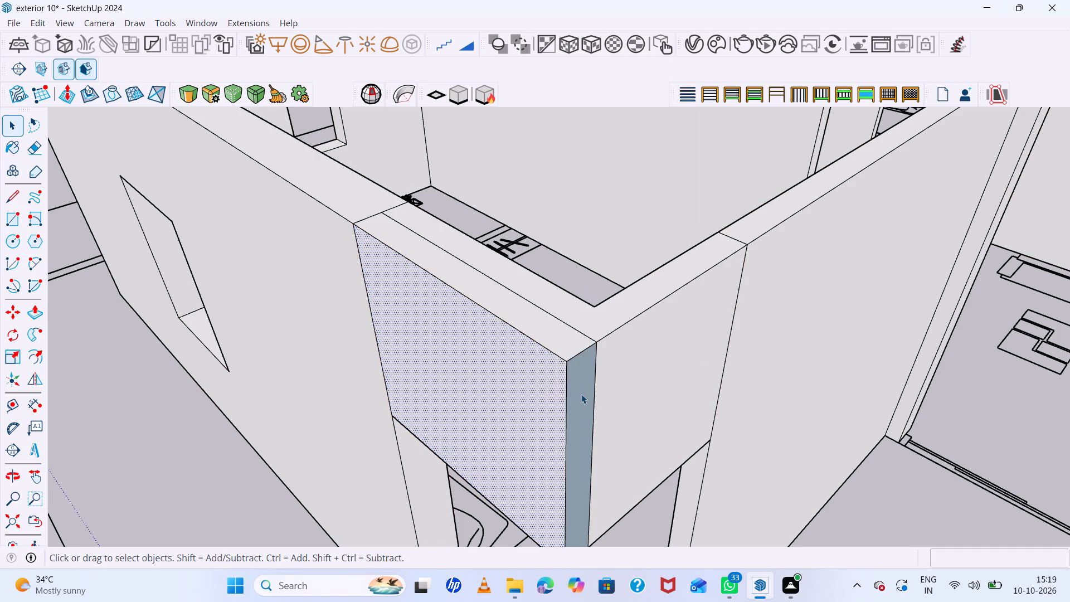
click(579, 395)
right_click(578, 391)
click(630, 208)
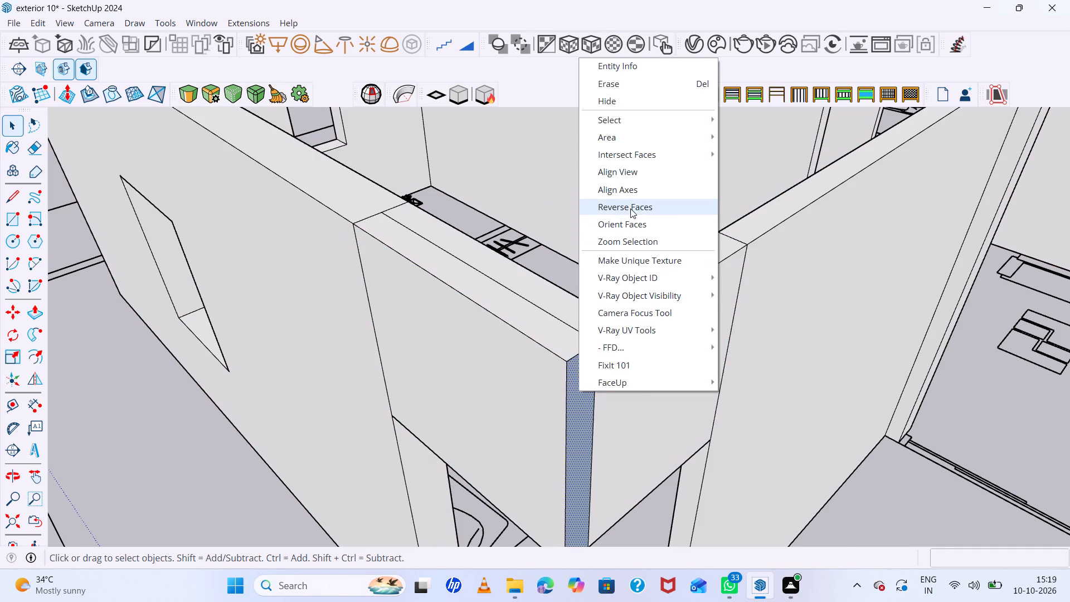
scroll(505, 296, down, 13)
middle_drag(572, 397, 588, 321)
key(space)
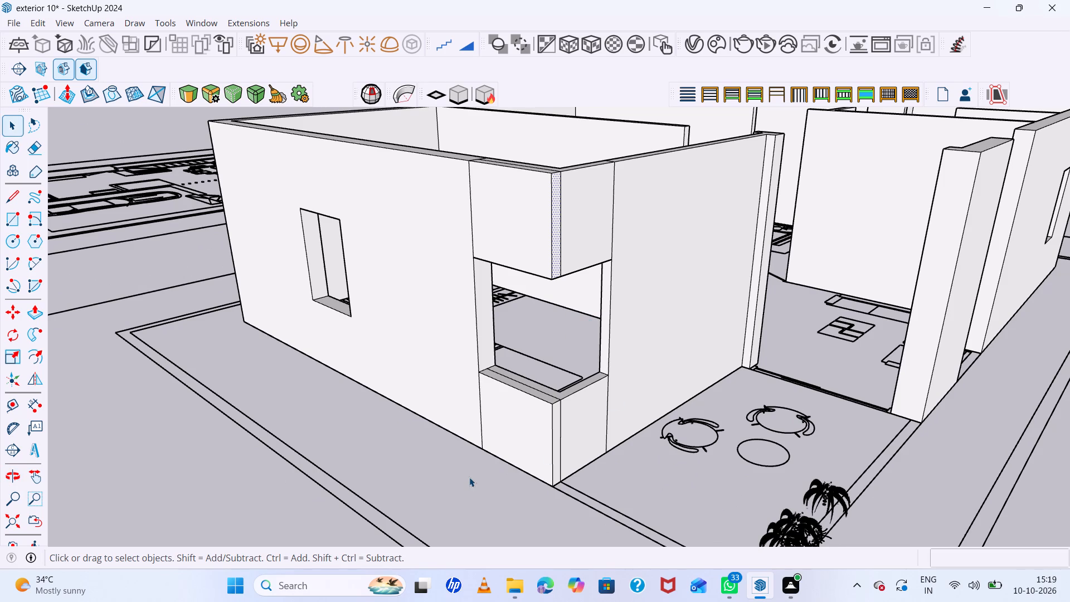
click(467, 480)
Erase the seam edges on the end and top of the sill wall where the added strip meets it.
scroll(560, 453, up, 11)
middle_drag(554, 448, 494, 491)
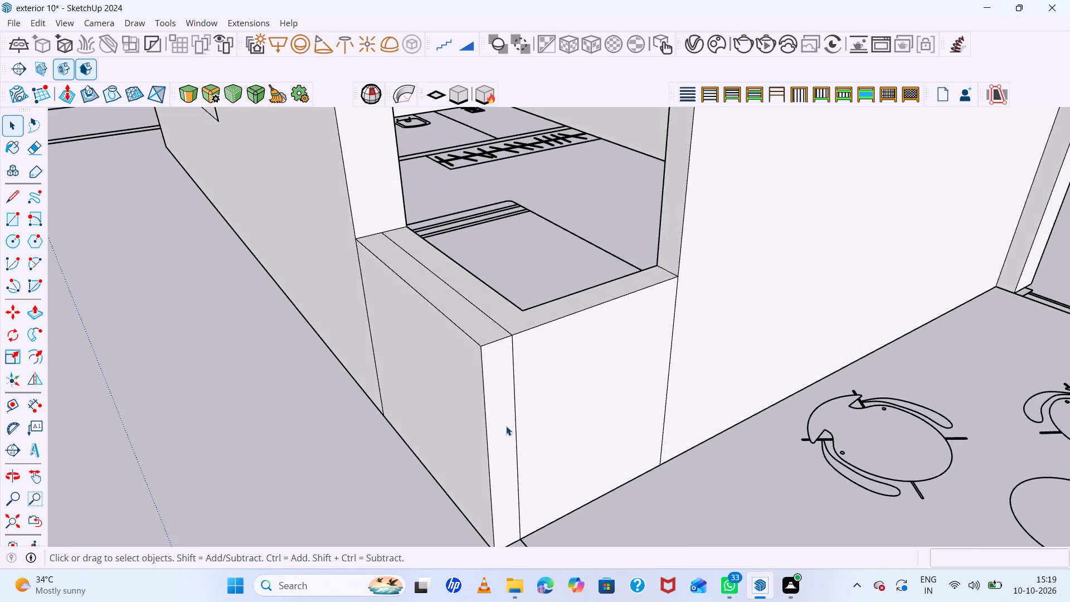
scroll(509, 421, up, 5)
key(e)
click(518, 374)
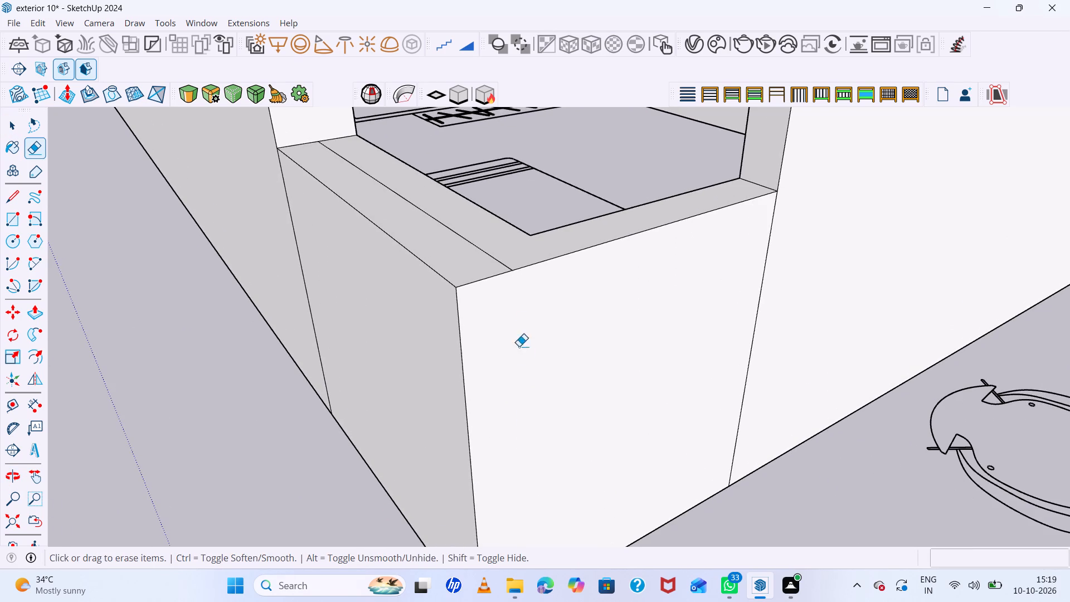
click(503, 264)
scroll(520, 390, down, 20)
scroll(520, 390, down, 8)
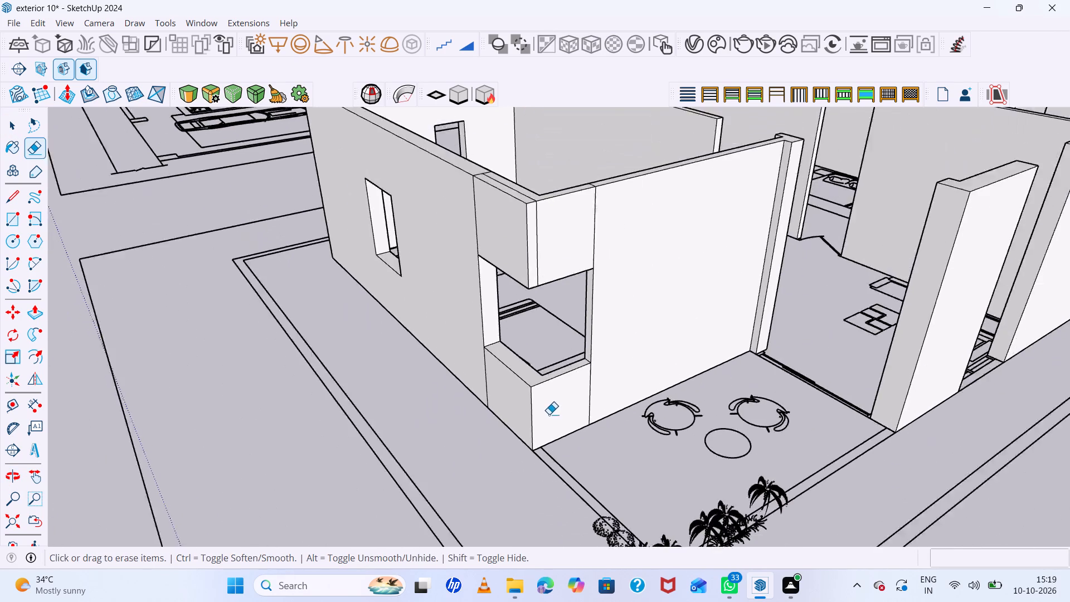
Erase the seam edges of the wall above the corner window, along its top and on both outer faces.
scroll(522, 241, up, 5)
click(552, 265)
click(547, 241)
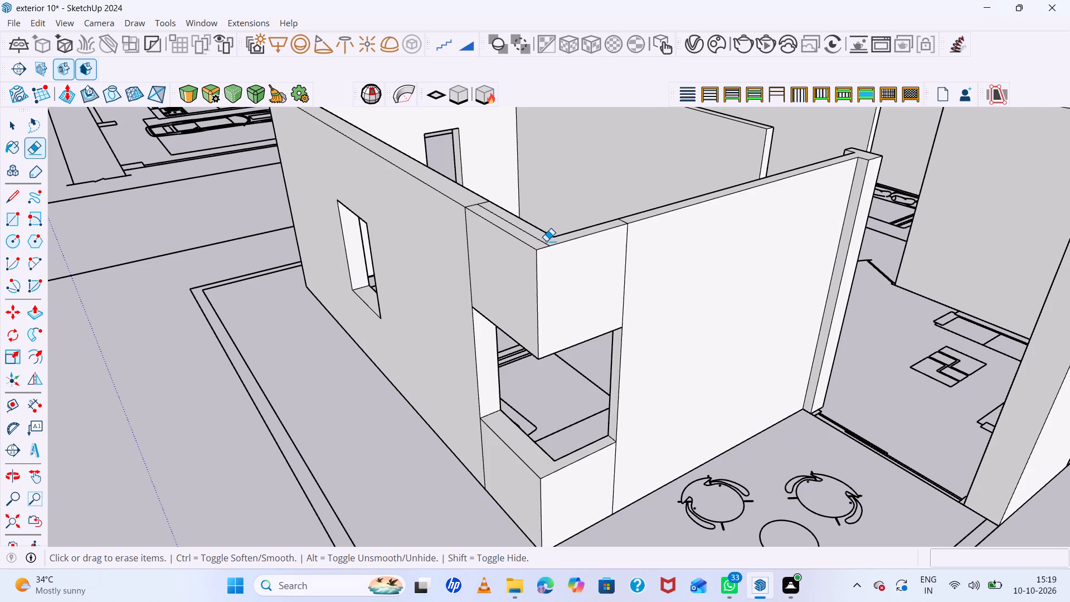
click(543, 241)
click(478, 208)
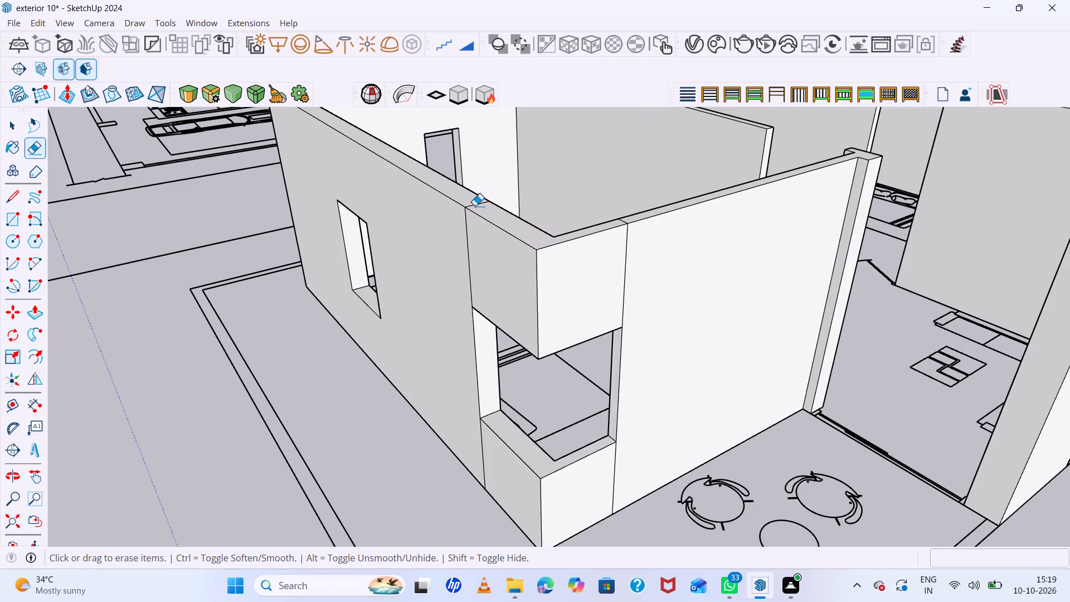
click(475, 205)
click(466, 225)
click(482, 202)
scroll(497, 174, up, 6)
scroll(479, 217, down, 5)
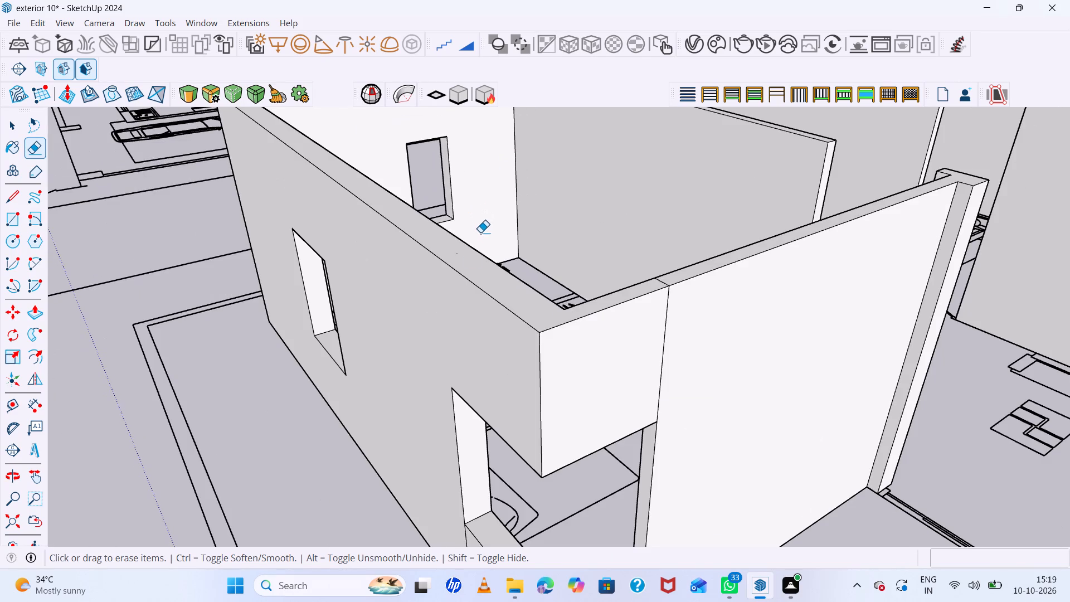
click(457, 254)
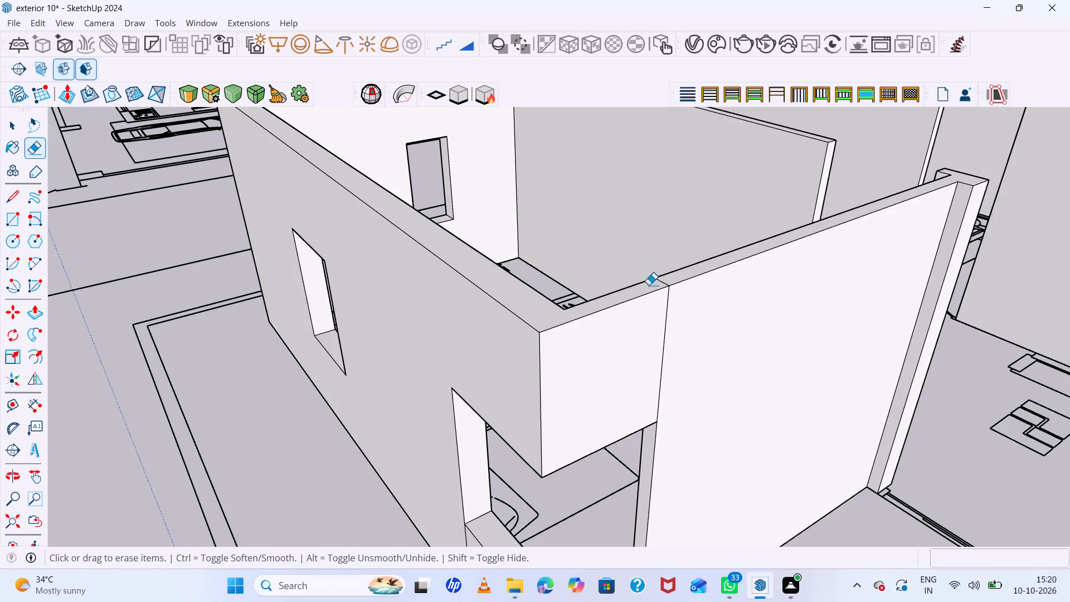
click(660, 282)
click(667, 305)
click(671, 305)
Erase the vertical seam edges below the corner window on the balcony-side and side wall faces.
scroll(594, 223, down, 7)
scroll(597, 342, up, 11)
drag(625, 357, 648, 352)
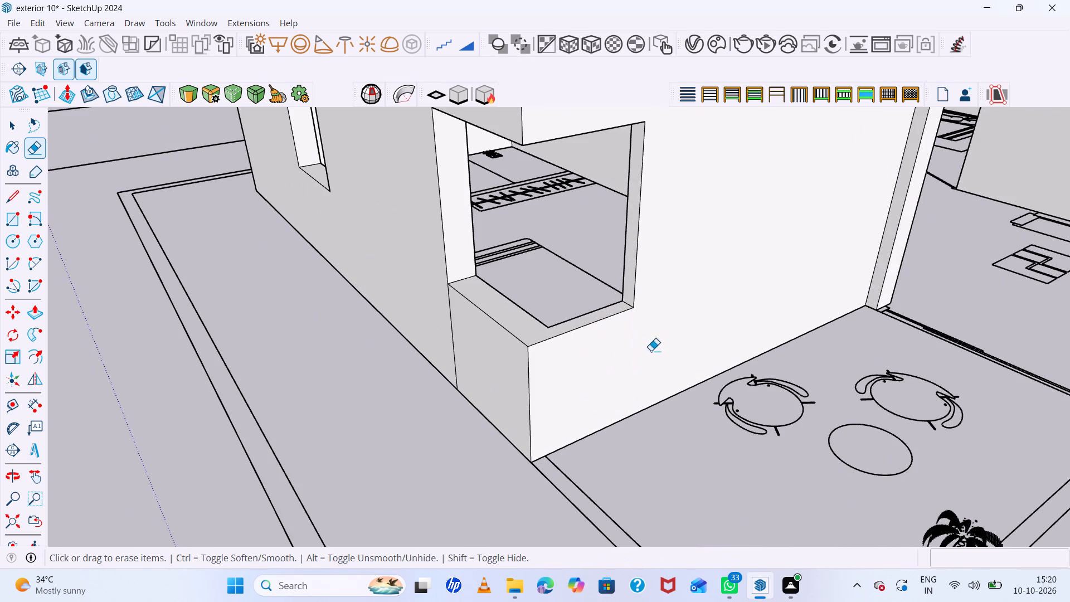
drag(457, 312, 442, 301)
click(442, 301)
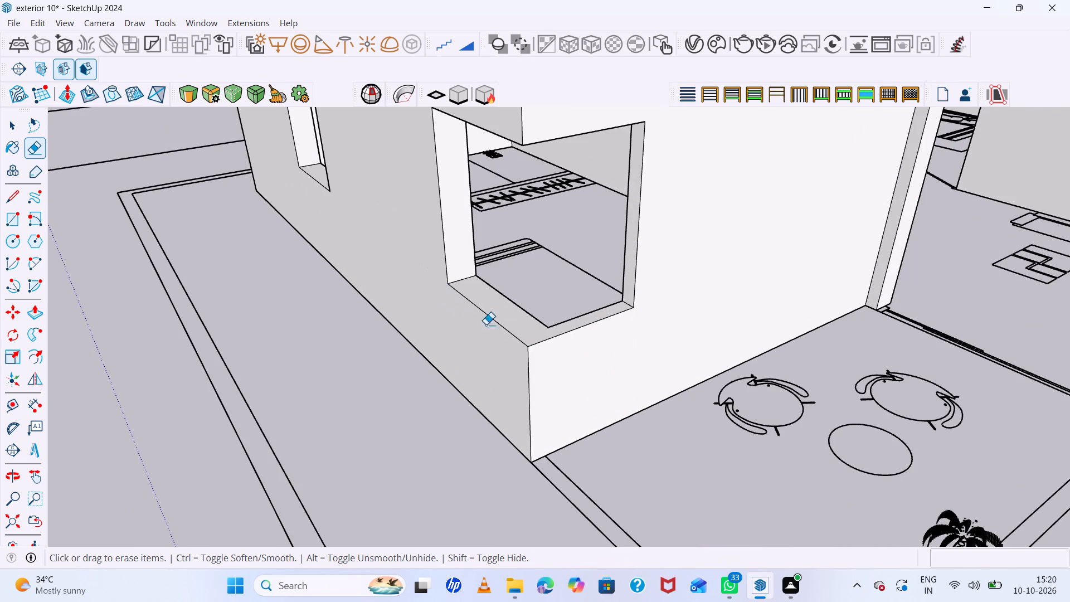
Erase the leftover seam edges on the bedroom-side wall faces above and below the corner window.
scroll(505, 334, down, 6)
scroll(578, 373, down, 7)
middle_drag(580, 373, 620, 519)
scroll(614, 472, up, 1)
middle_drag(576, 314, 561, 361)
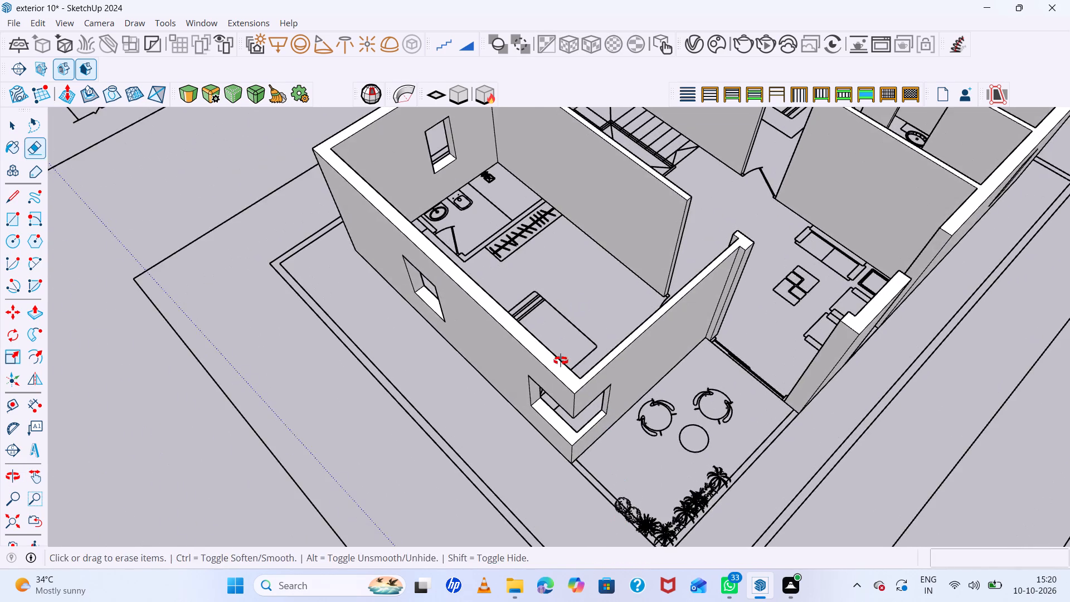
middle_drag(561, 361, 499, 536)
scroll(543, 422, up, 12)
drag(656, 422, 649, 424)
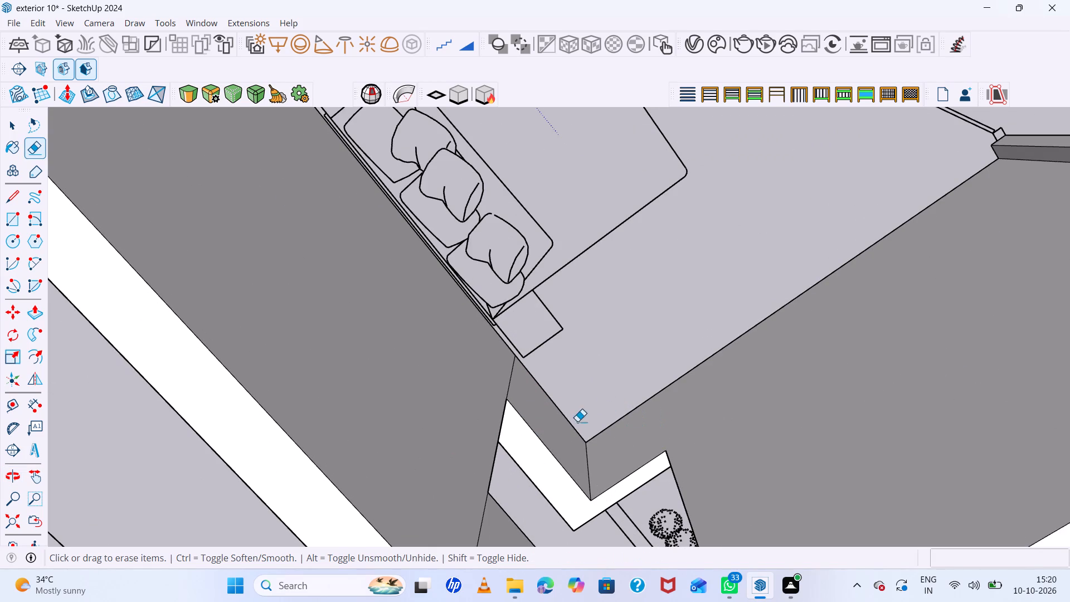
click(510, 391)
scroll(567, 388, down, 10)
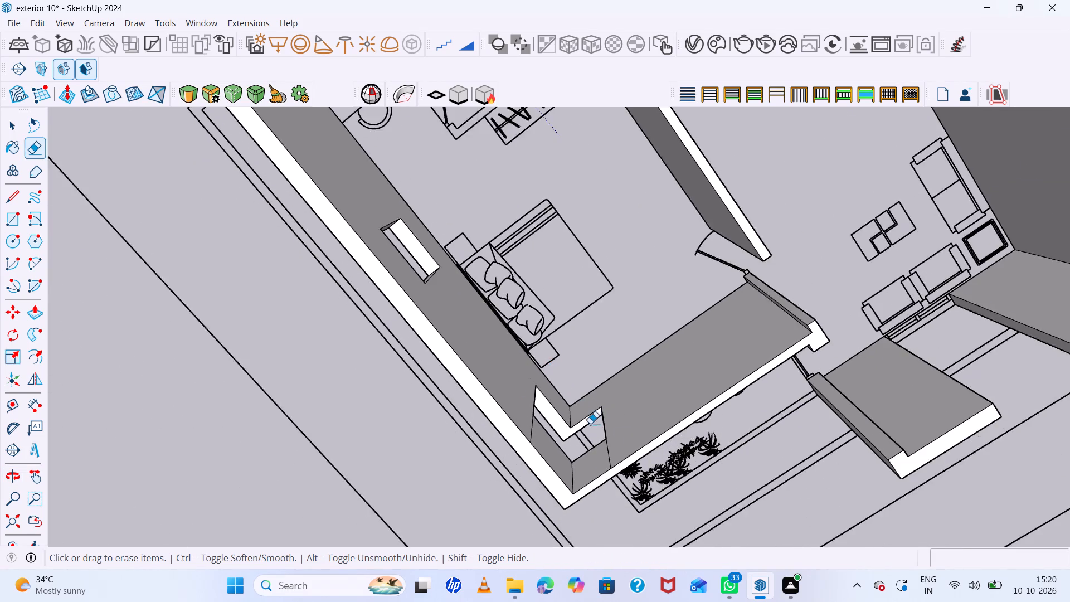
scroll(591, 433, up, 13)
drag(609, 441, 596, 444)
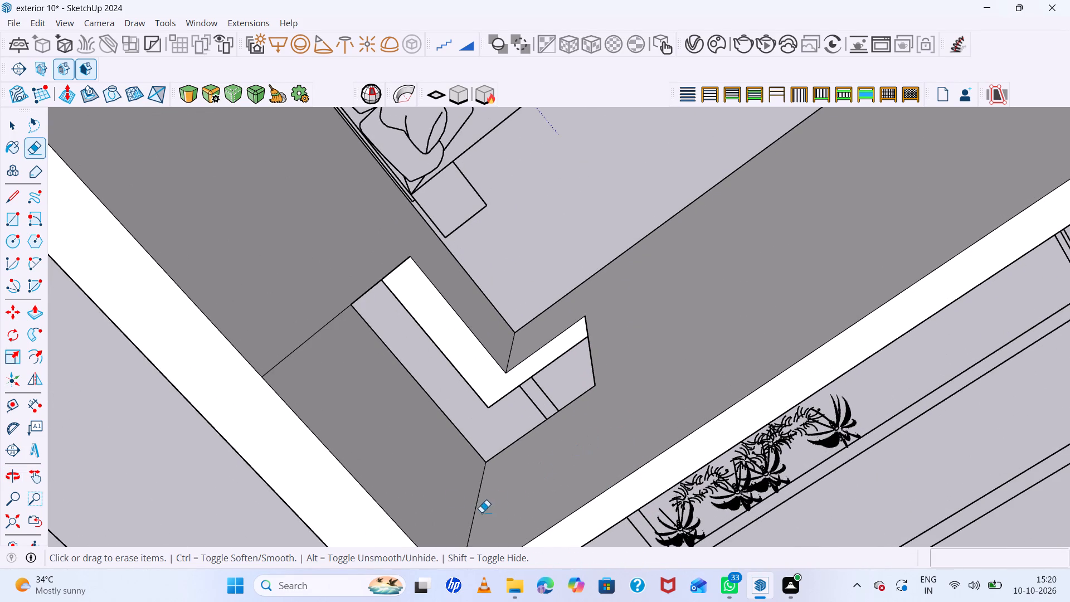
drag(298, 346, 303, 352)
scroll(367, 380, down, 7)
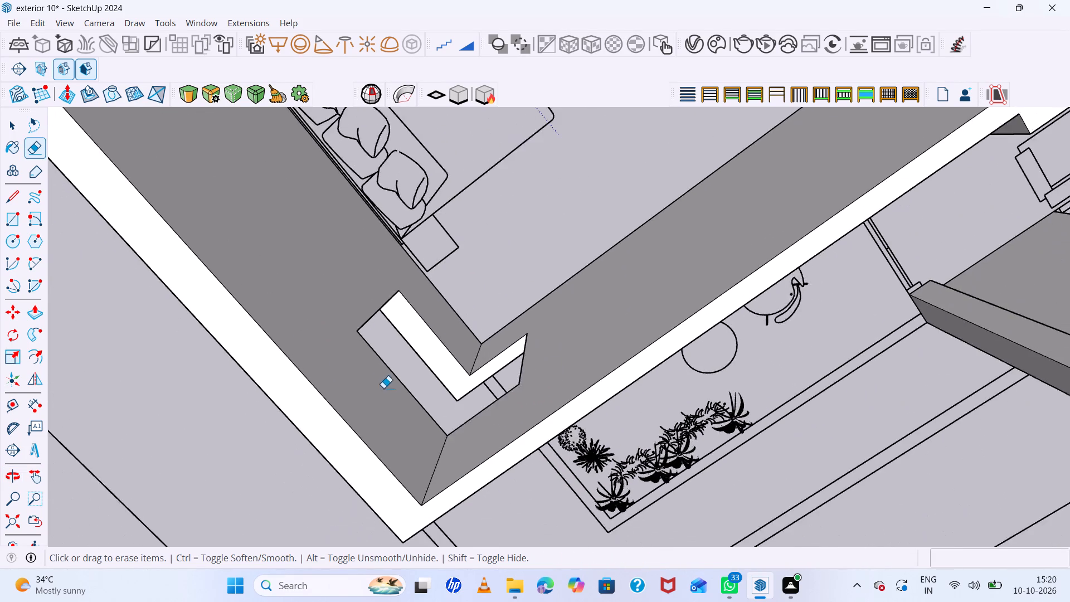
Examine the finished corner window and the extruded walls of the middle plan from outside.
scroll(383, 388, down, 7)
middle_drag(505, 442, 521, 273)
middle_drag(521, 253, 521, 211)
scroll(502, 219, down, 12)
scroll(558, 326, up, 4)
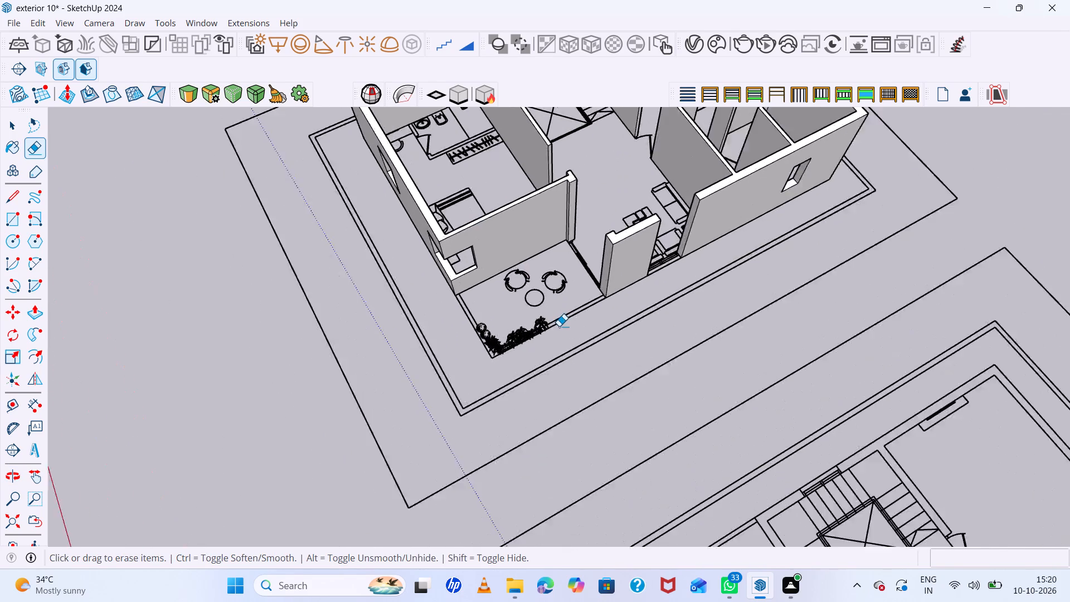
scroll(559, 326, up, 8)
middle_drag(568, 329, 580, 293)
middle_click(580, 293)
scroll(502, 281, down, 14)
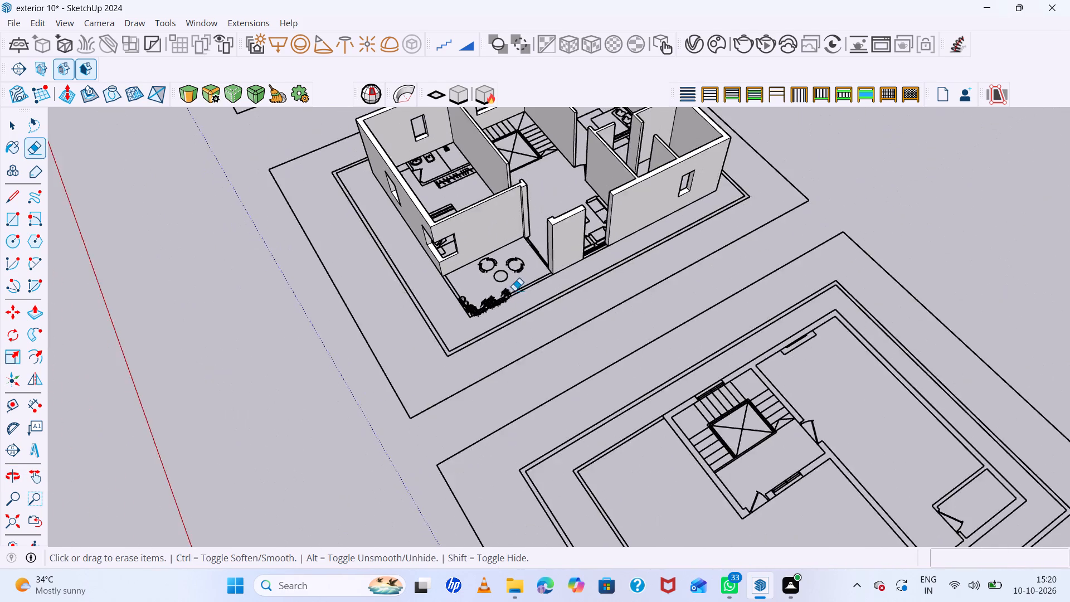
scroll(517, 292, down, 6)
scroll(590, 280, up, 6)
scroll(597, 270, down, 7)
middle_drag(575, 286, 865, 240)
scroll(356, 295, up, 4)
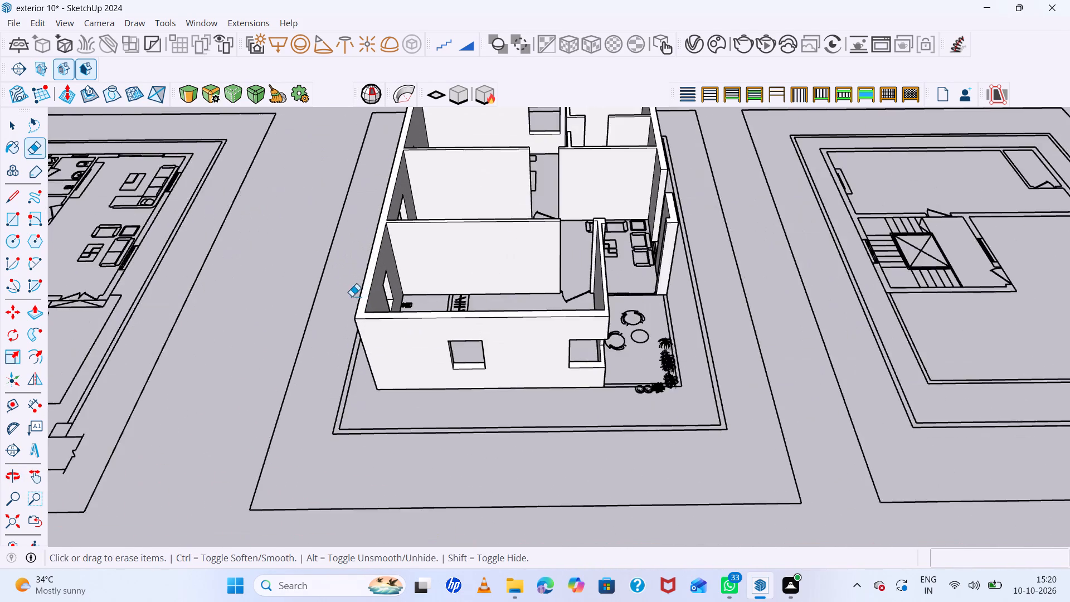
scroll(352, 296, up, 7)
scroll(458, 327, down, 14)
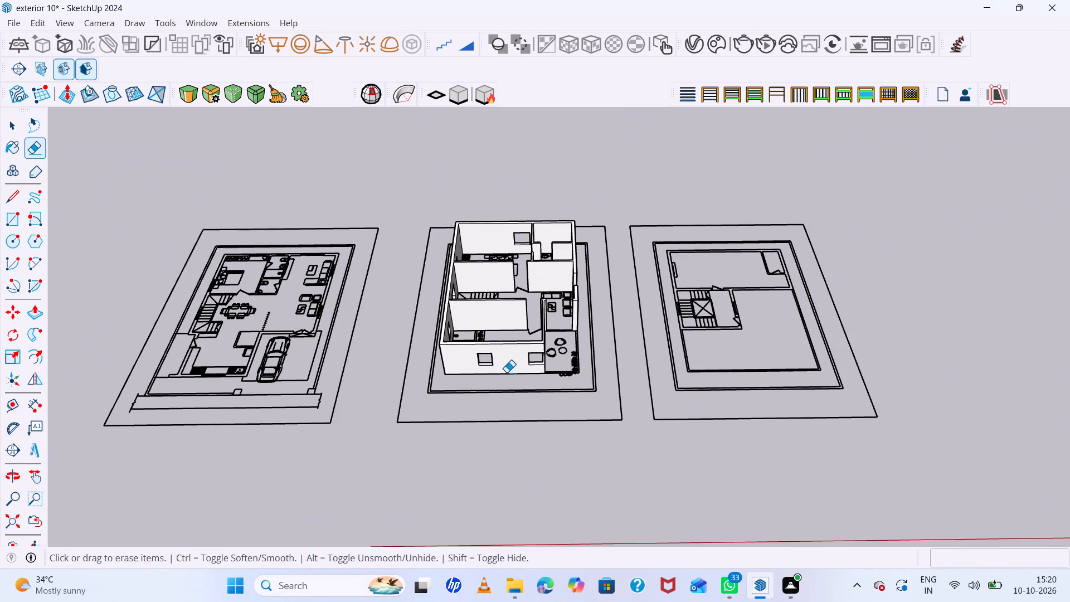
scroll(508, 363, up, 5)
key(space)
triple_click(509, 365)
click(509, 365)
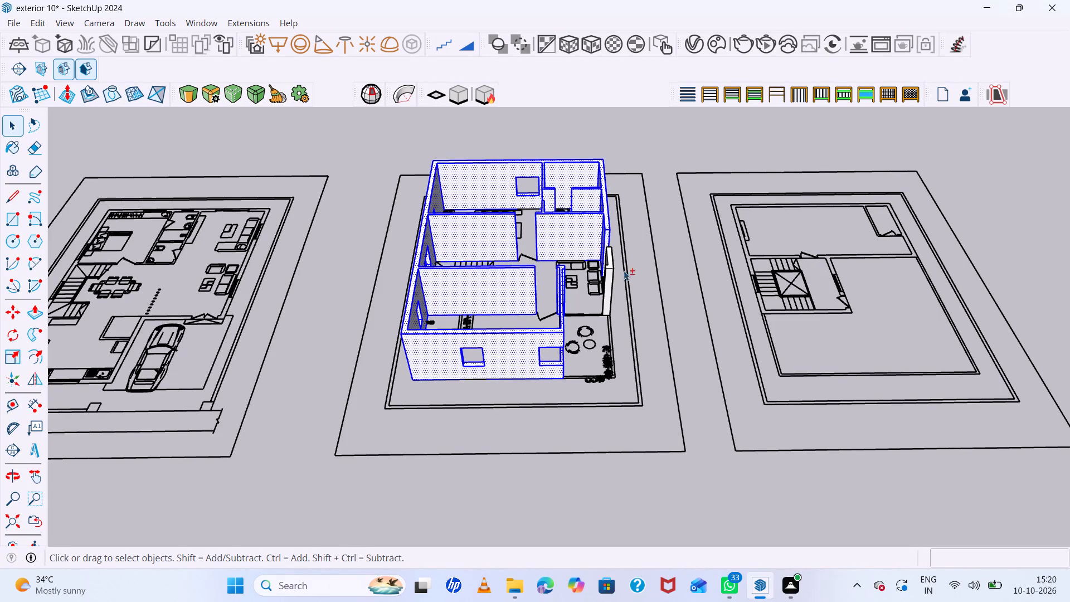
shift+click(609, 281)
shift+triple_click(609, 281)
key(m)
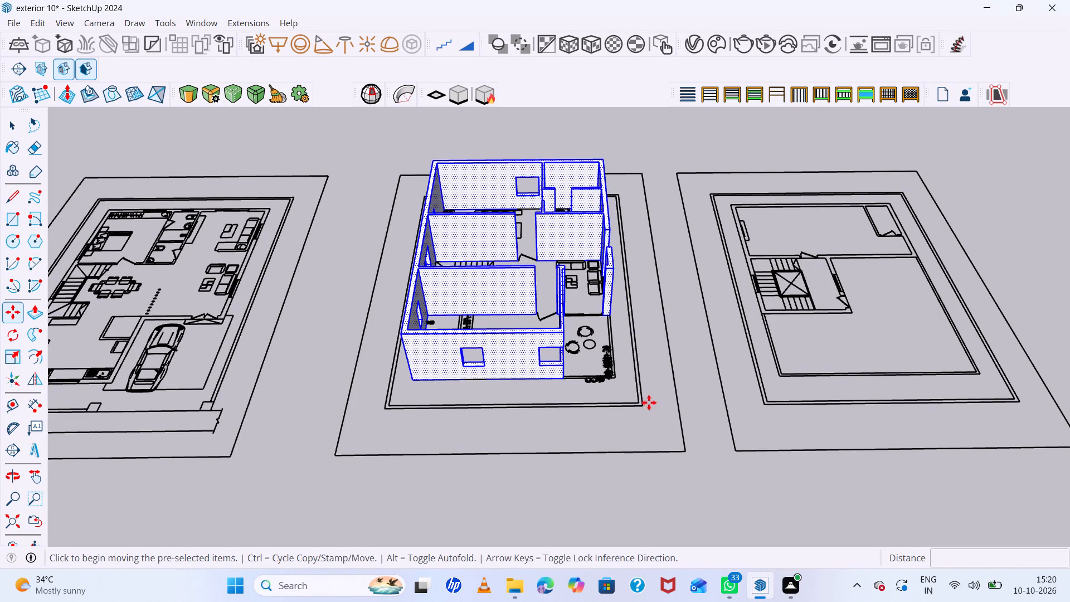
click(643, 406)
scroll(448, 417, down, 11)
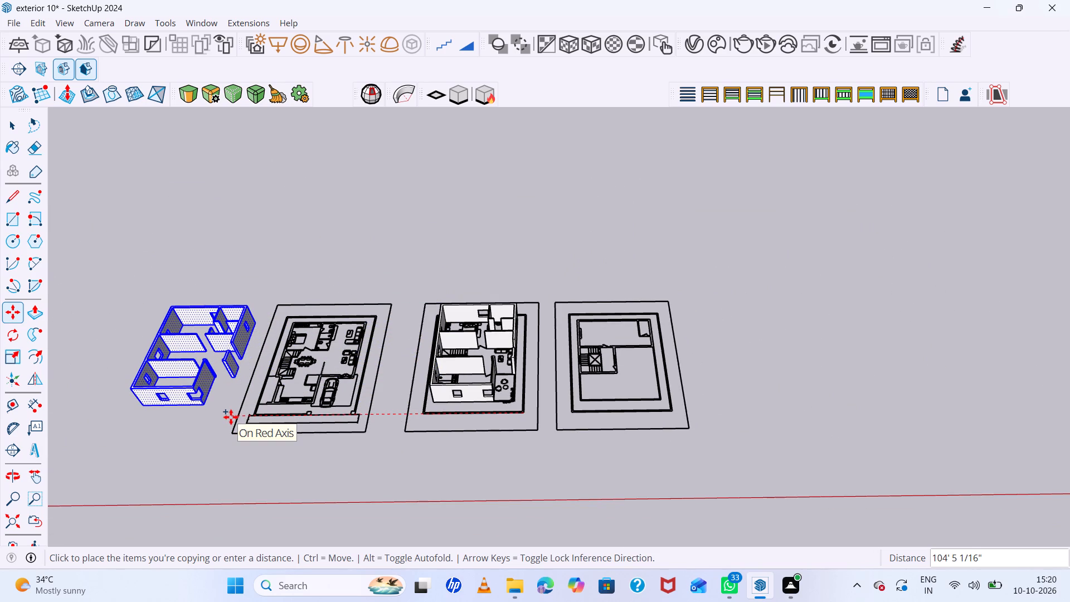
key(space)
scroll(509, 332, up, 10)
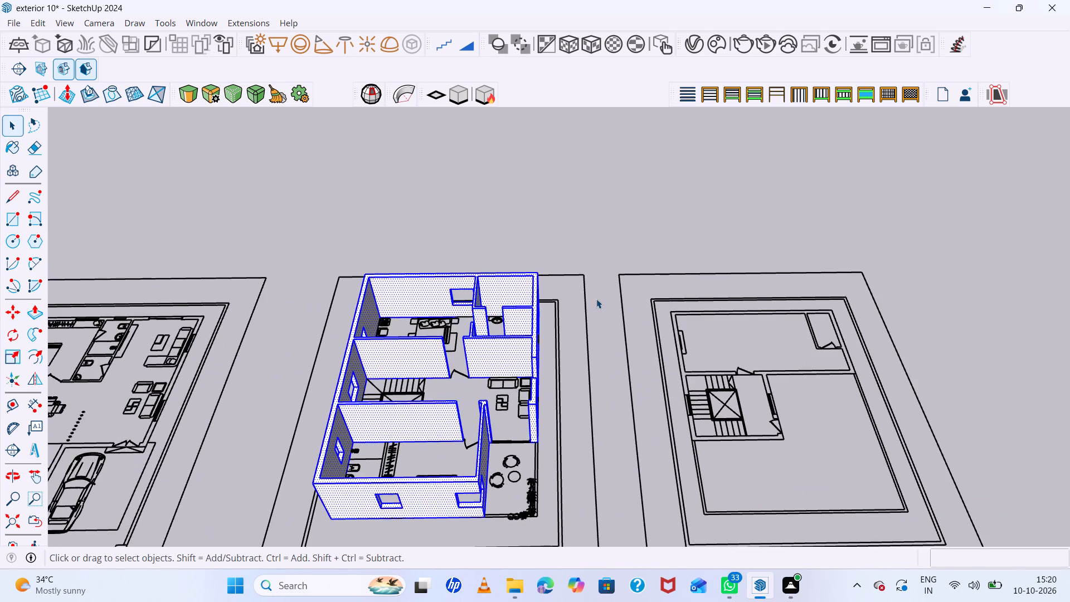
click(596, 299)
Inspect the middle plan's extruded walls, room partitions and window openings from all sides.
scroll(536, 331, up, 6)
scroll(496, 297, down, 14)
middle_drag(523, 361, 445, 445)
middle_click(444, 445)
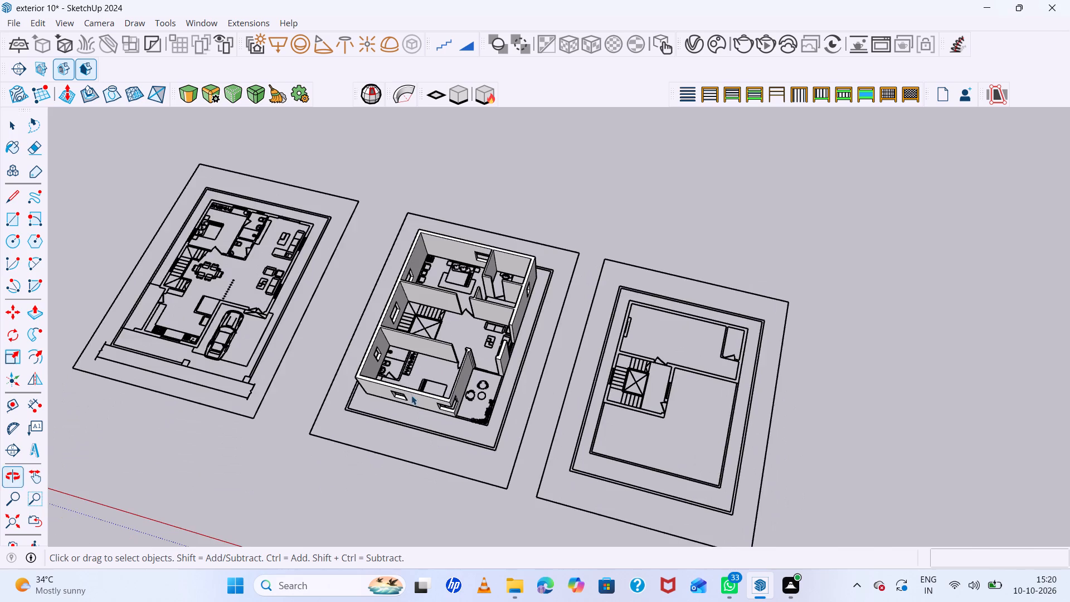
scroll(403, 368, up, 12)
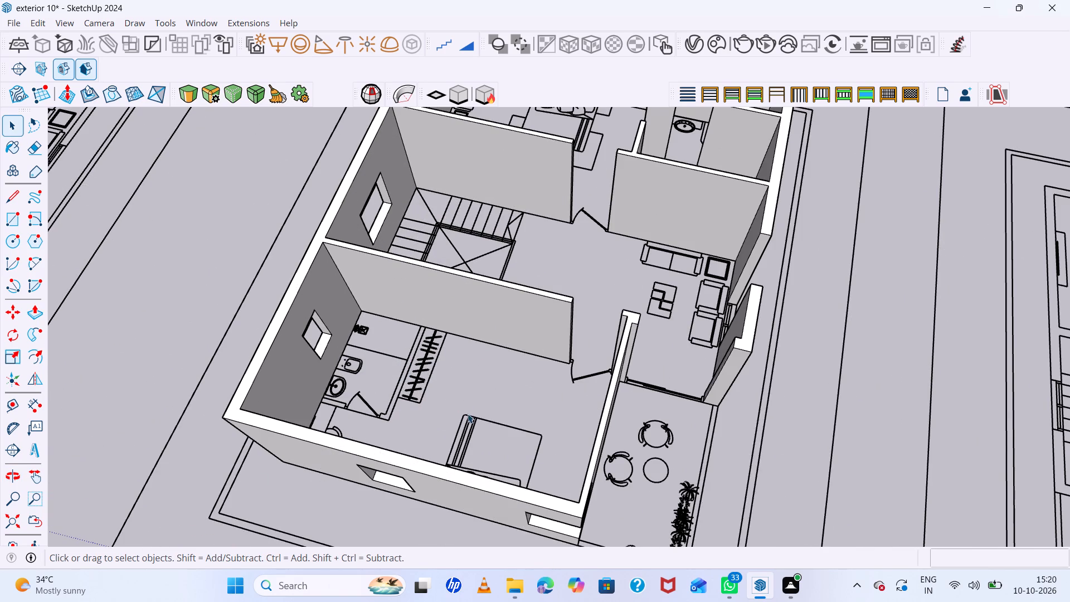
middle_drag(467, 416, 25, 498)
middle_click(25, 498)
scroll(362, 336, up, 8)
scroll(369, 315, down, 10)
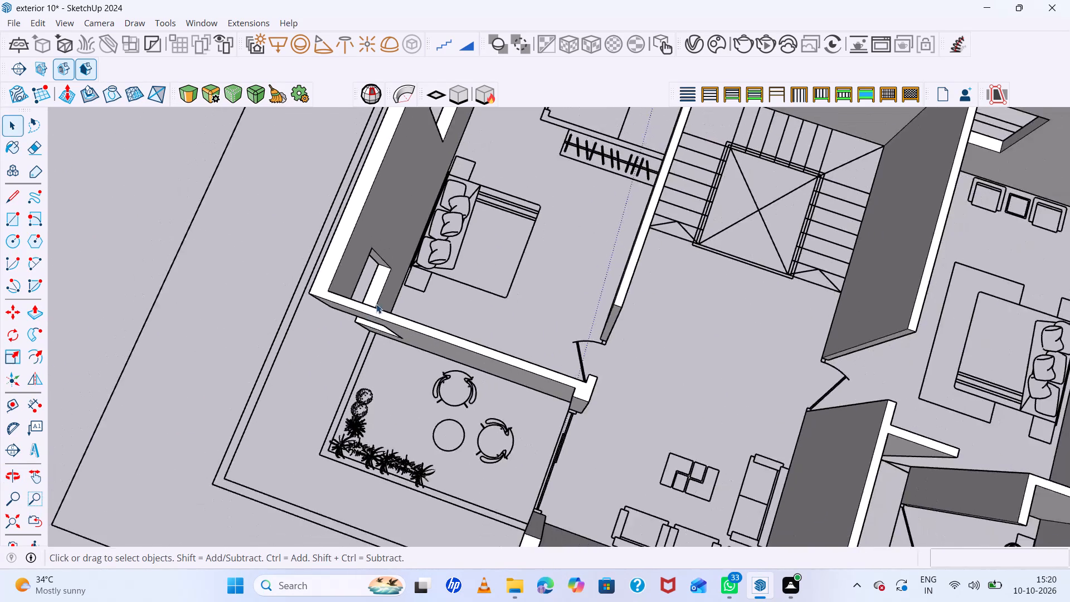
scroll(376, 304, down, 5)
scroll(568, 406, up, 6)
scroll(634, 441, up, 6)
scroll(638, 406, down, 14)
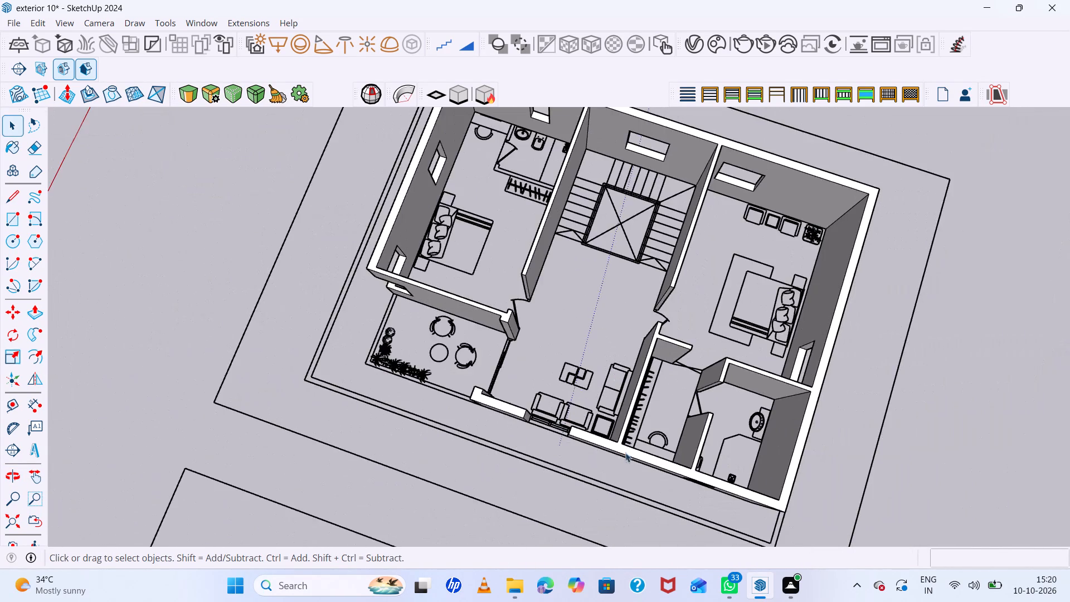
scroll(625, 453, up, 5)
middle_drag(638, 435, 227, 417)
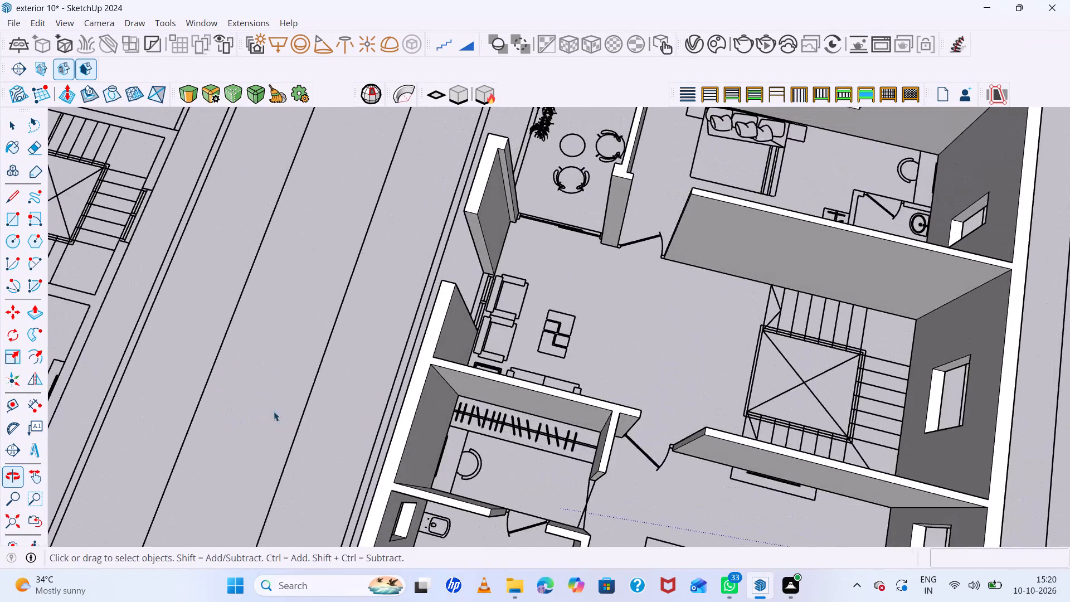
scroll(370, 399, down, 12)
scroll(400, 441, up, 18)
middle_drag(470, 411, 441, 393)
middle_click(441, 393)
scroll(442, 389, down, 6)
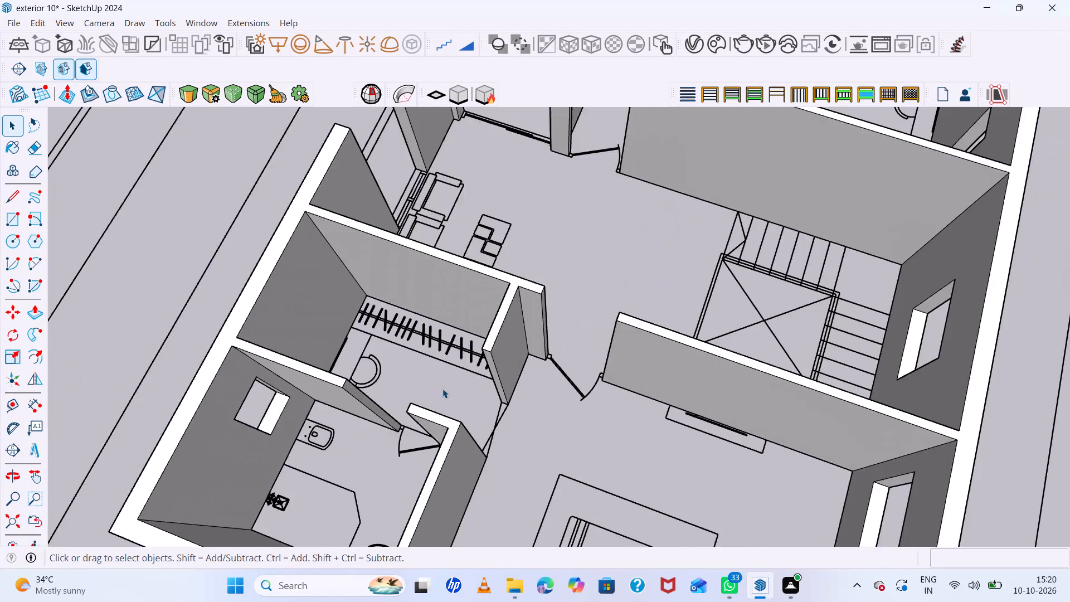
scroll(442, 389, down, 7)
scroll(445, 434, up, 6)
scroll(417, 365, down, 8)
scroll(501, 456, up, 6)
scroll(561, 439, down, 7)
scroll(525, 399, down, 7)
middle_drag(650, 422, 192, 422)
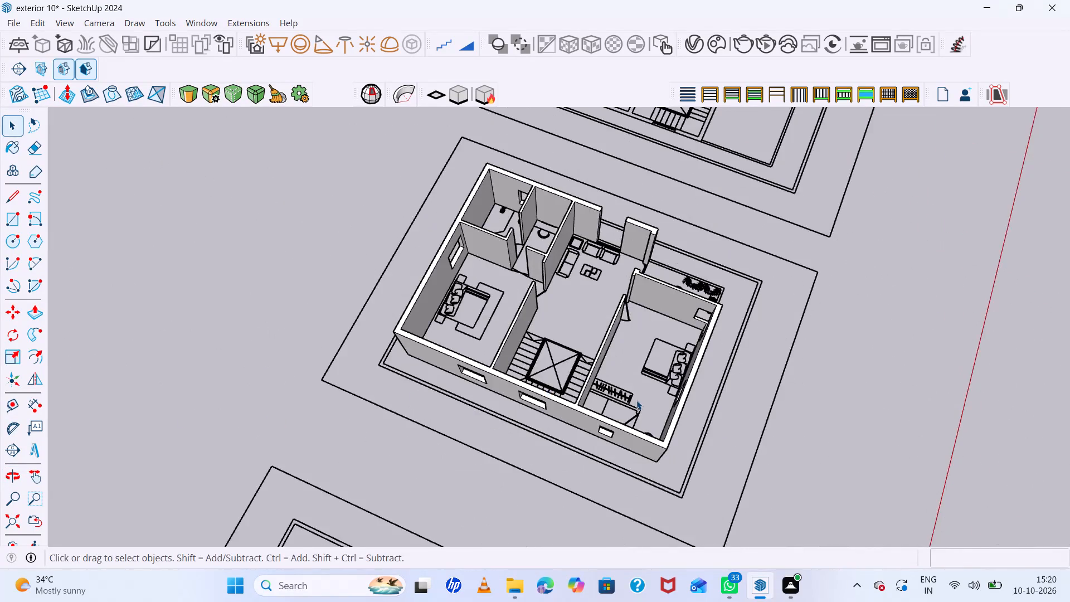
middle_drag(606, 405, 291, 412)
middle_click(289, 412)
scroll(609, 367, up, 6)
scroll(611, 364, down, 6)
middle_drag(634, 392, 640, 423)
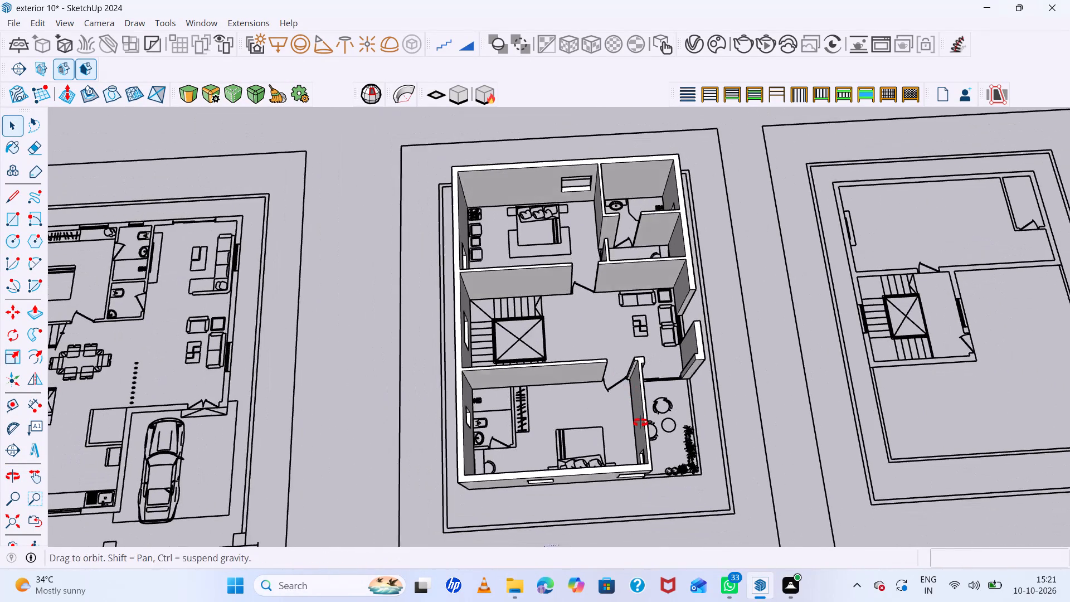
middle_drag(640, 423, 644, 480)
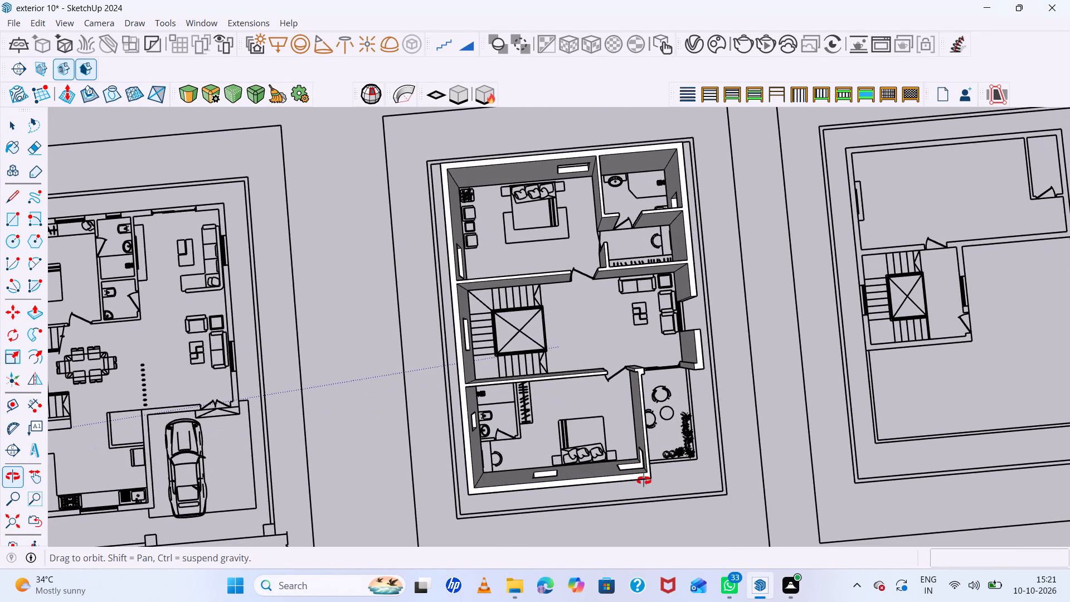
middle_drag(644, 480, 643, 440)
middle_drag(644, 435, 644, 361)
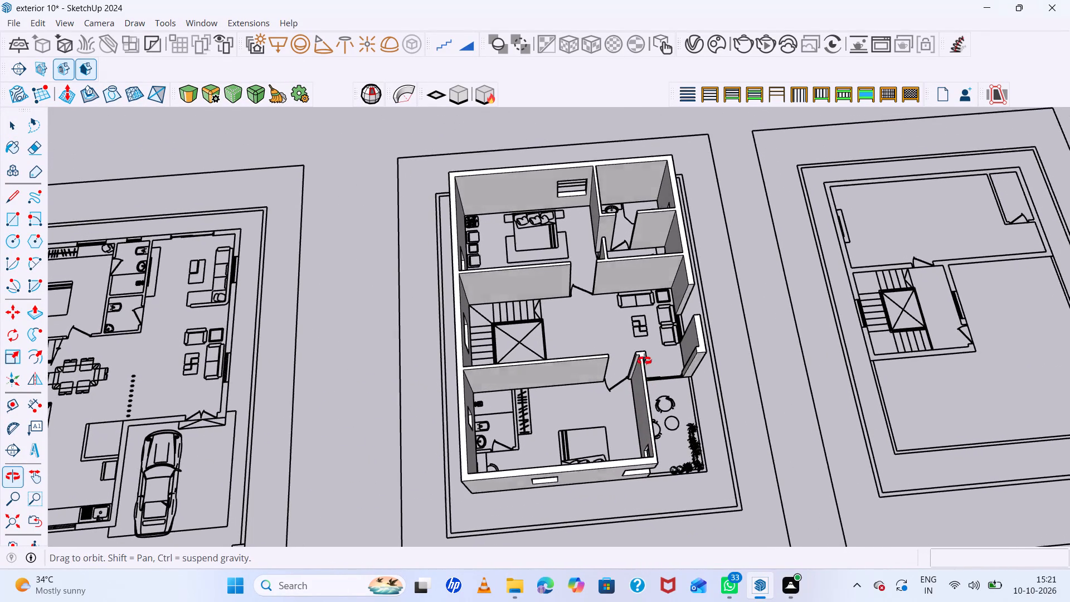
middle_drag(644, 361, 644, 348)
scroll(599, 234, up, 12)
scroll(466, 201, up, 5)
scroll(435, 220, down, 6)
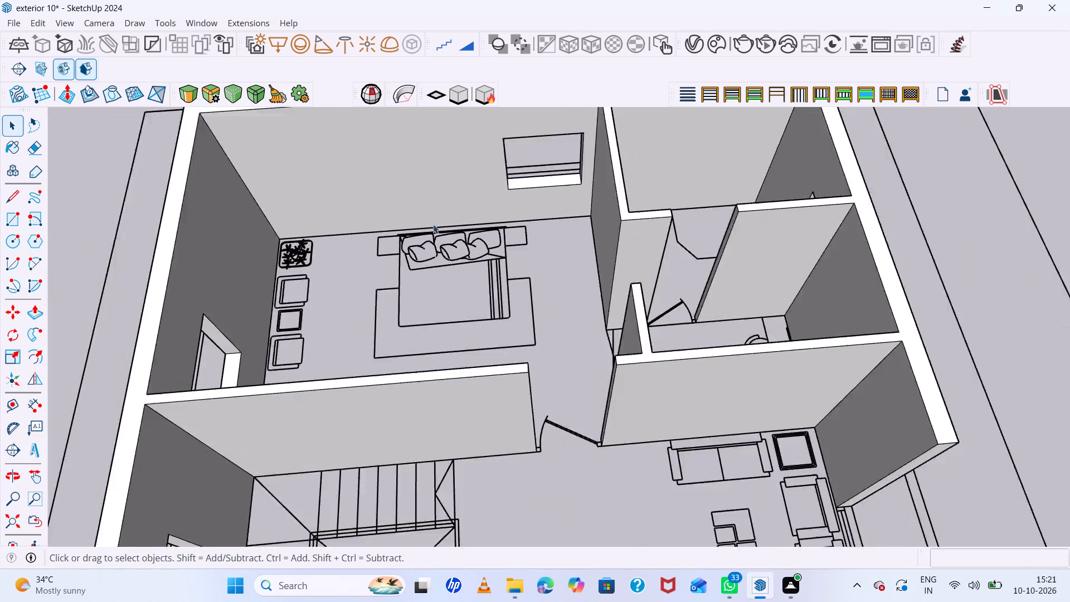
scroll(433, 224, down, 1)
scroll(505, 266, up, 6)
scroll(414, 292, down, 7)
scroll(411, 292, up, 5)
middle_drag(414, 296, 415, 296)
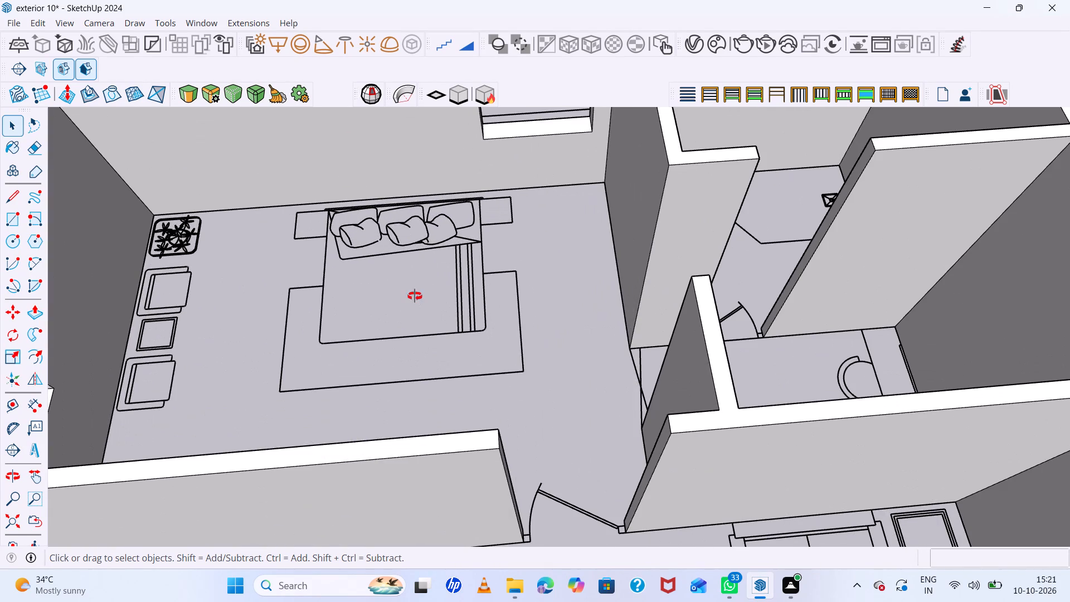
middle_drag(415, 296, 421, 284)
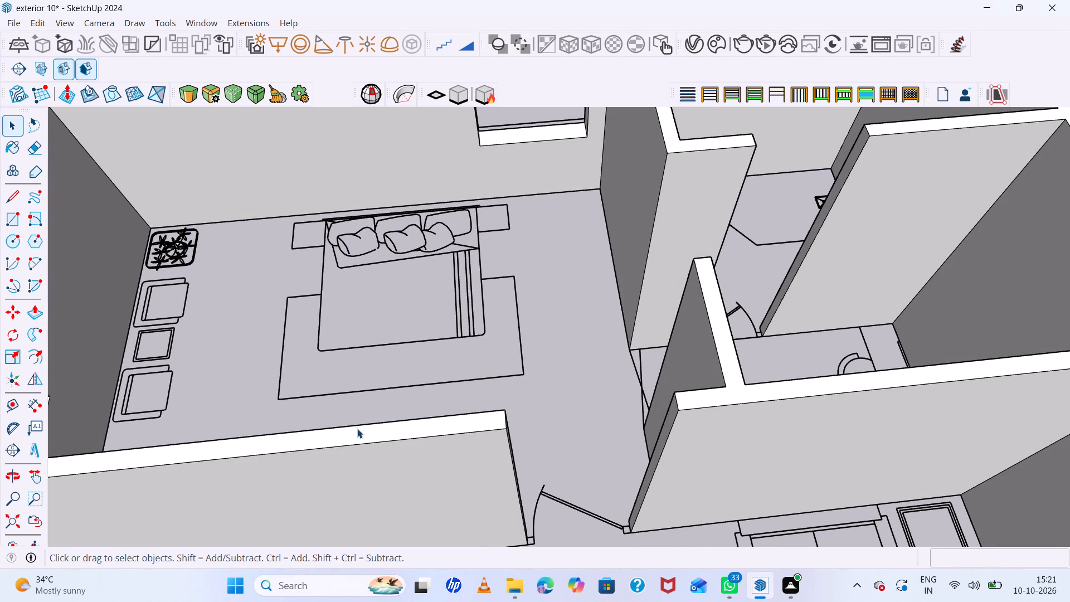
scroll(368, 319, down, 15)
scroll(412, 251, down, 8)
scroll(507, 375, up, 6)
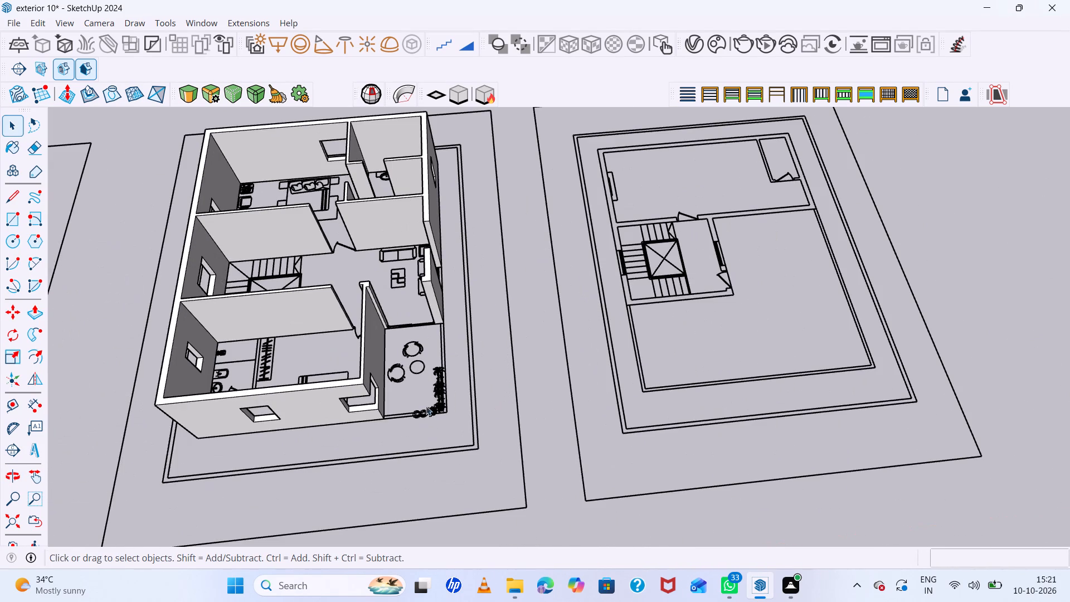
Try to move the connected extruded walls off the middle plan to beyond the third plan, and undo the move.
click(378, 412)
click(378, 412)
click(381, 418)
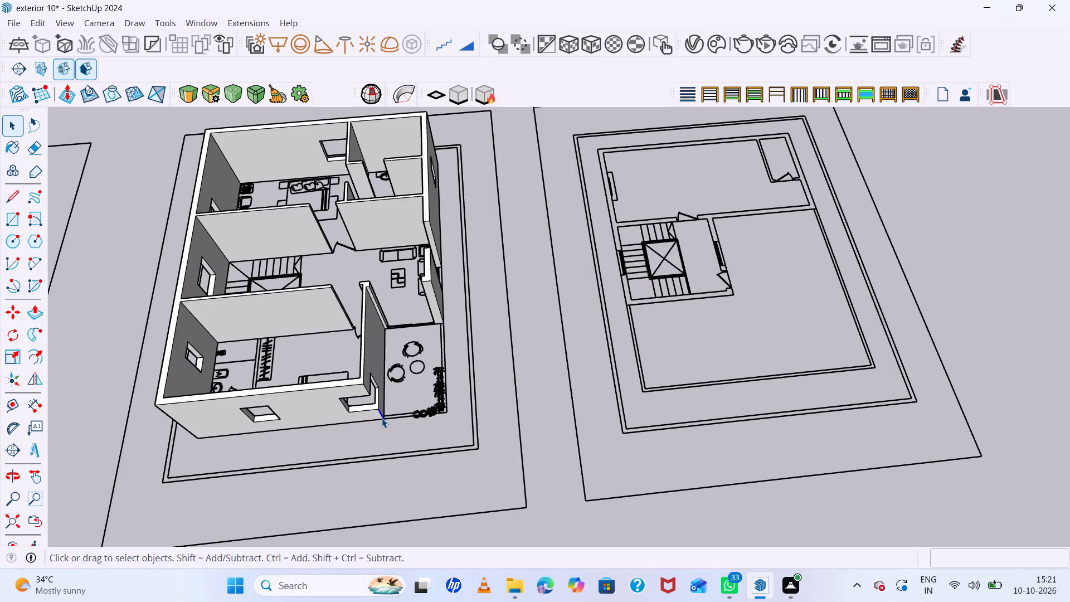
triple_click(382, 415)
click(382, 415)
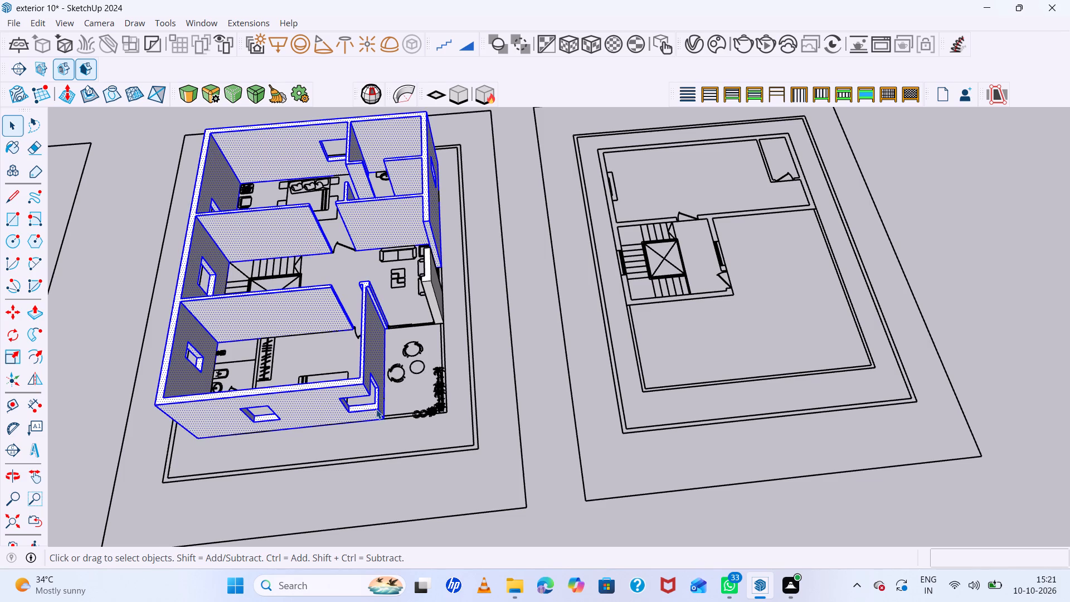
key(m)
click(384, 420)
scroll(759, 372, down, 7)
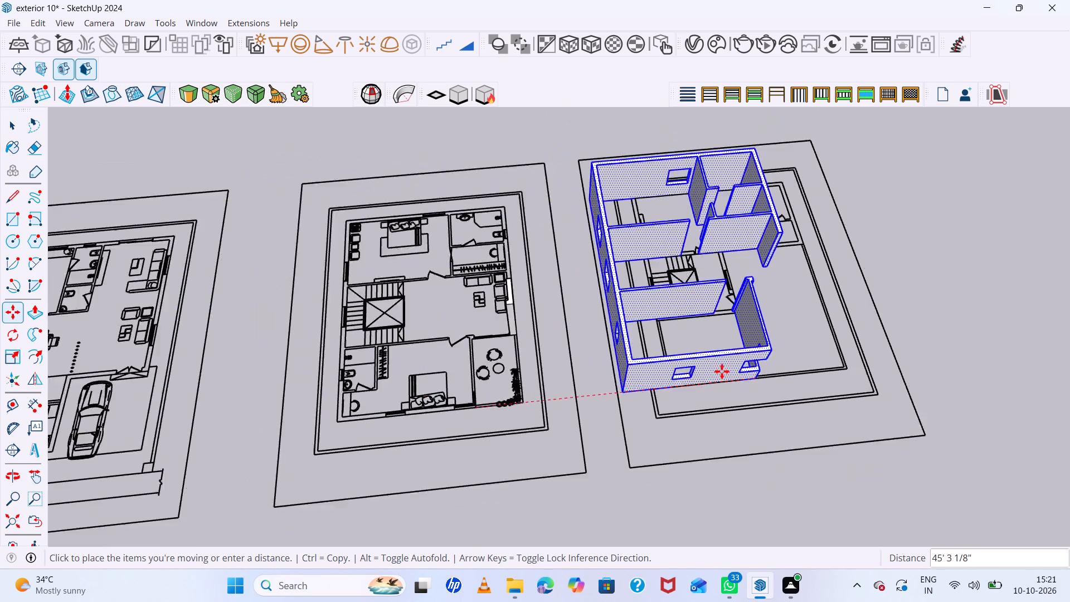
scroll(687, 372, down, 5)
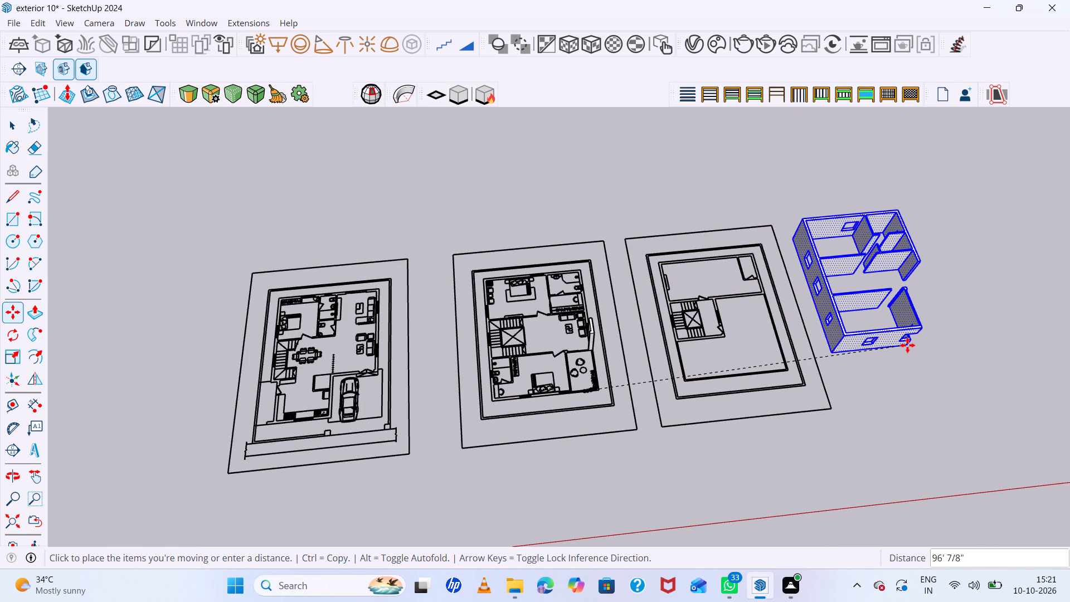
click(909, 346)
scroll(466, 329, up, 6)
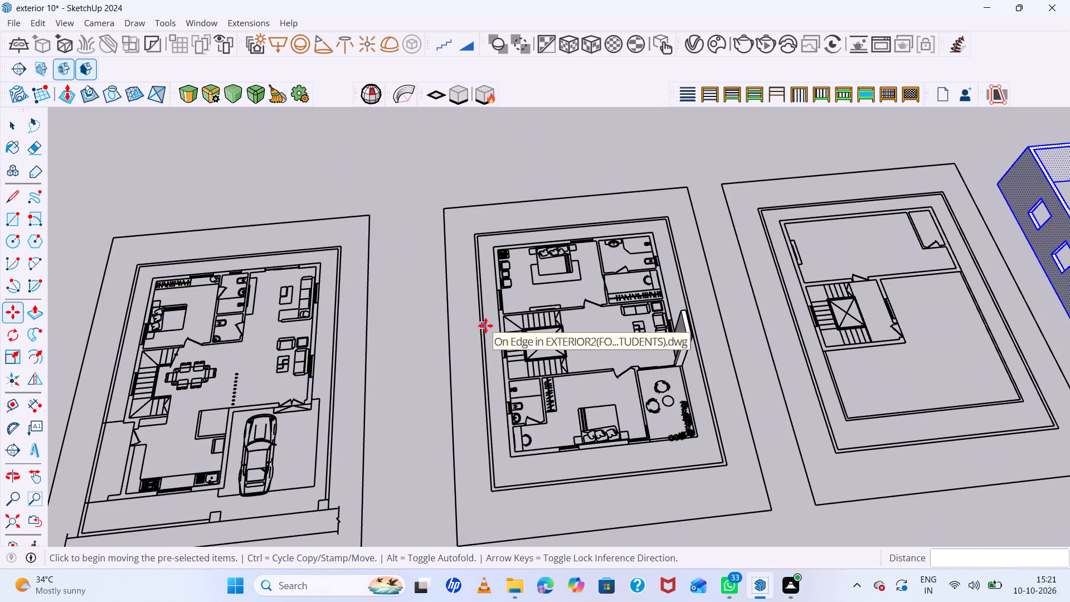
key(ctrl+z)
Examine the car-porch floor plan, including the kitchen, staircase, parked car area and front boundary, beside the middle plan.
scroll(523, 308, down, 7)
scroll(611, 294, down, 7)
scroll(377, 385, up, 14)
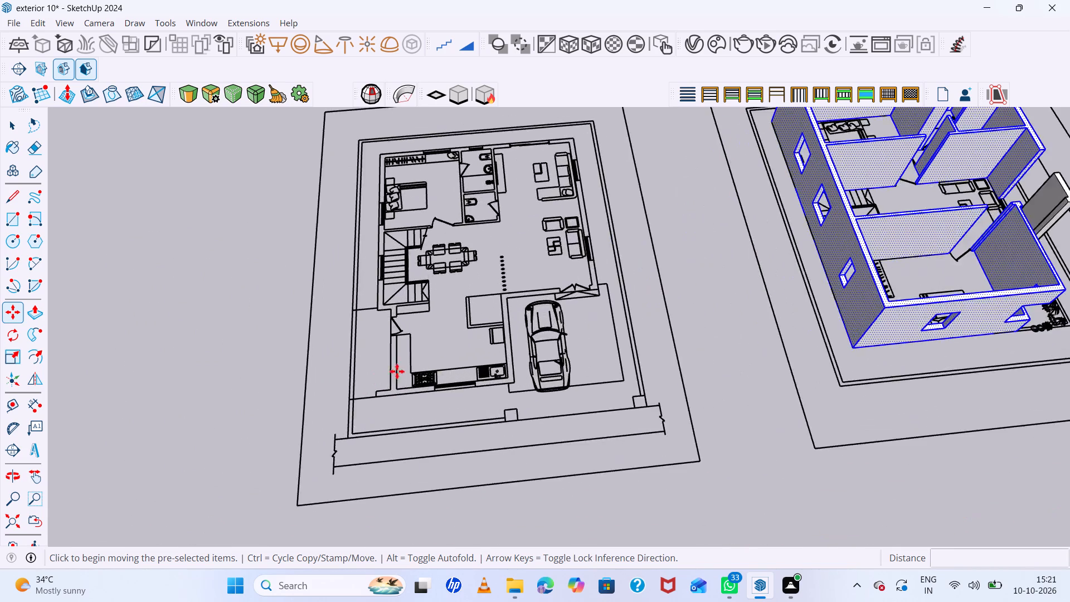
scroll(397, 371, up, 6)
scroll(494, 356, up, 3)
scroll(445, 323, down, 7)
scroll(444, 322, up, 5)
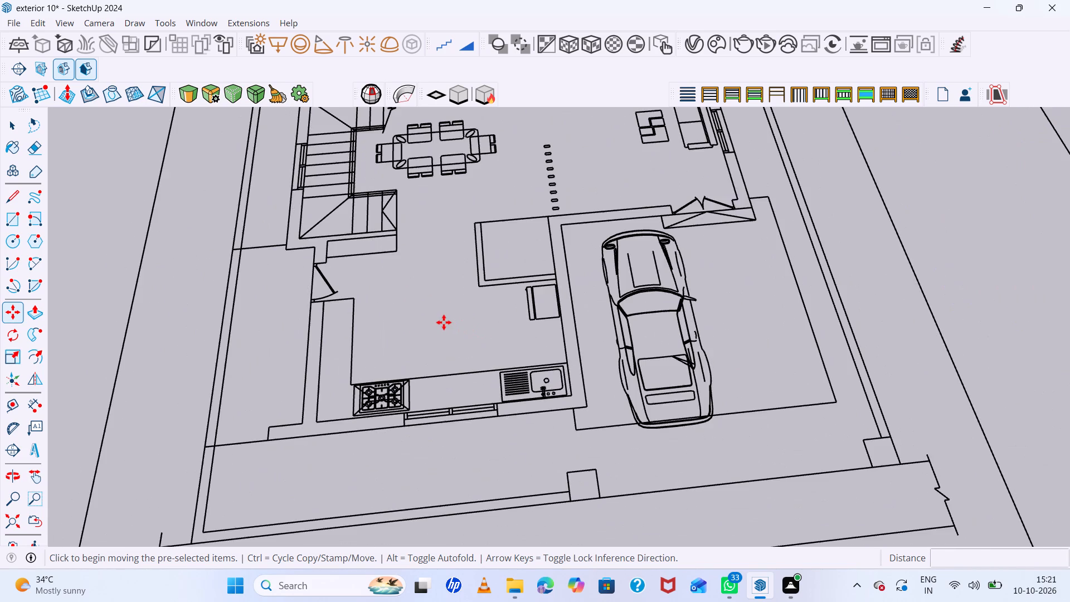
scroll(444, 322, down, 13)
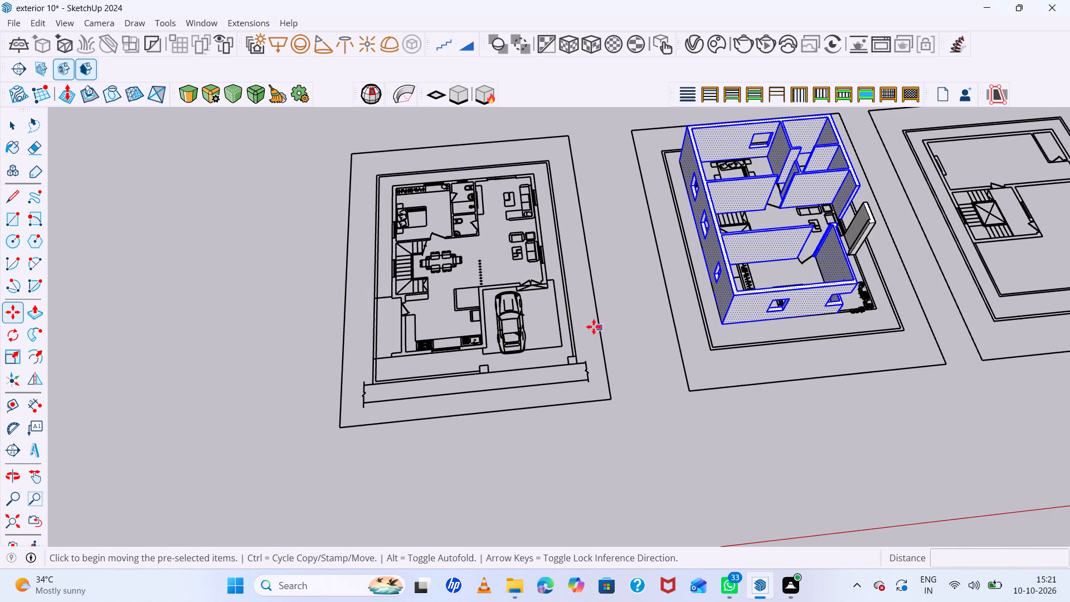
scroll(463, 253, up, 13)
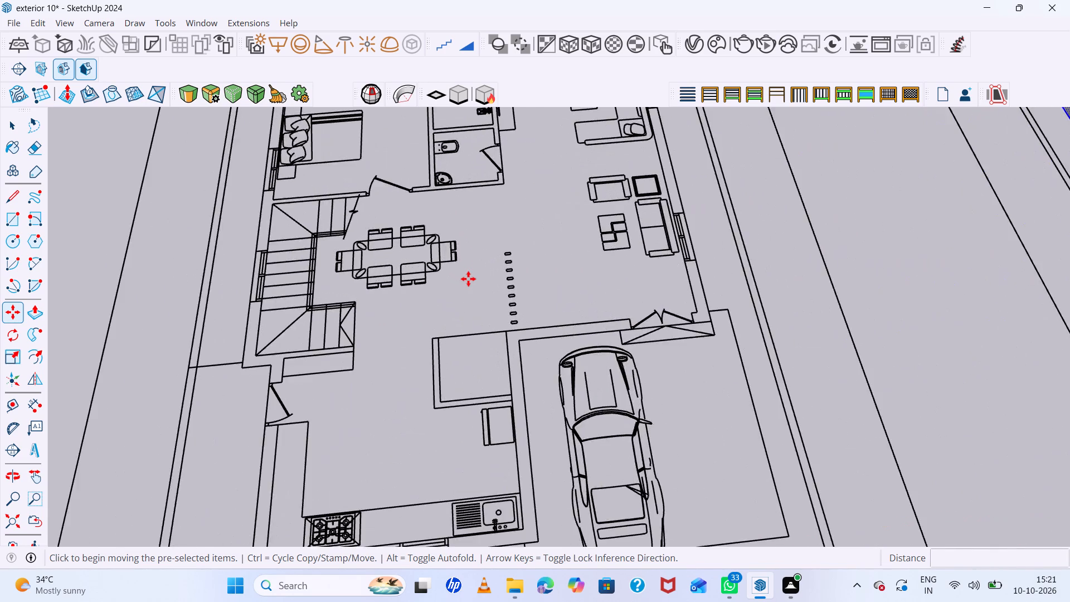
scroll(468, 279, down, 13)
scroll(474, 302, up, 13)
middle_drag(484, 339, 484, 325)
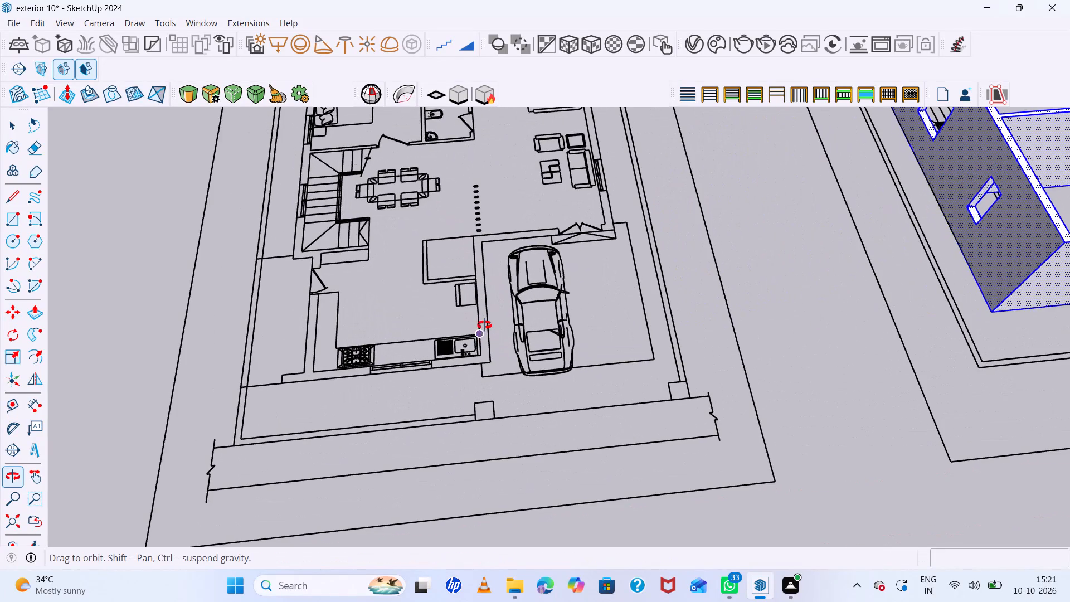
middle_drag(484, 325, 485, 299)
scroll(342, 358, up, 7)
scroll(342, 343, down, 15)
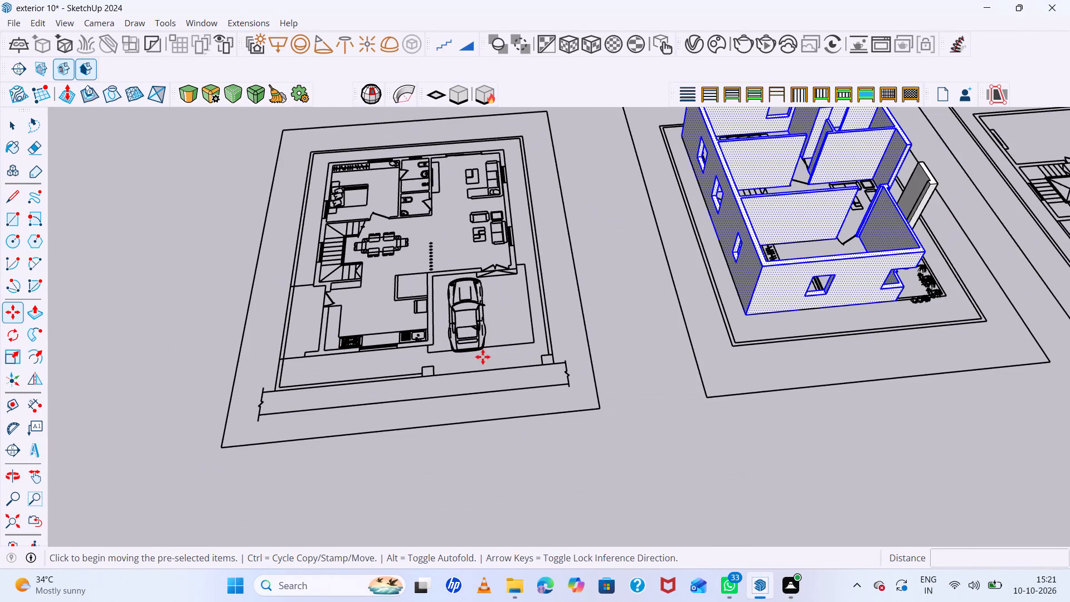
middle_drag(484, 360, 488, 401)
scroll(283, 340, up, 1)
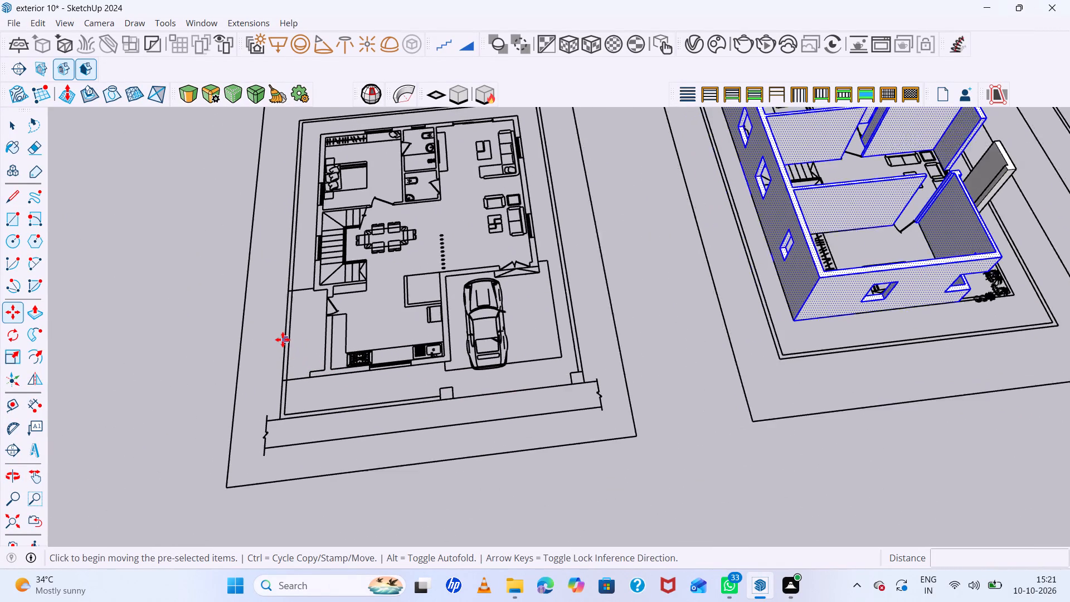
scroll(283, 339, up, 1)
scroll(351, 339, up, 1)
scroll(352, 339, down, 3)
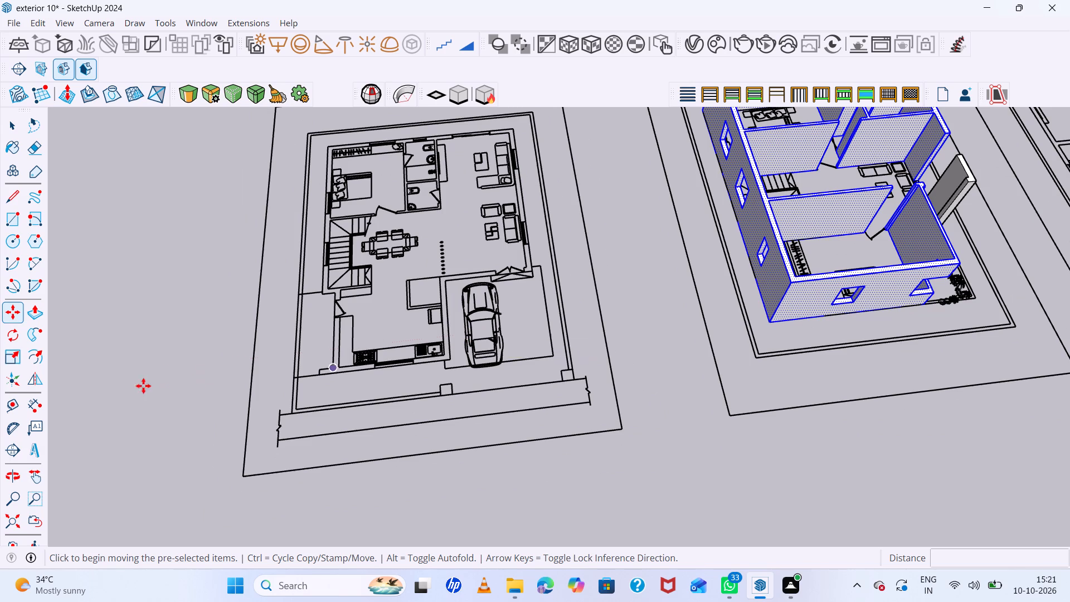
scroll(244, 372, down, 7)
scroll(371, 217, up, 5)
Deselect the extruded walls on the middle plan.
key(space)
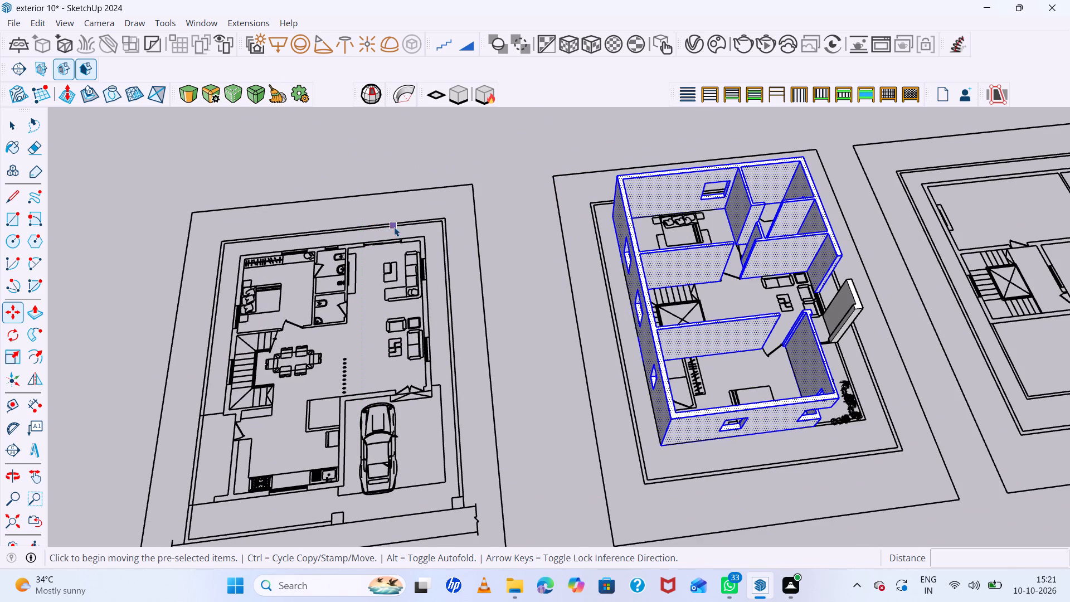
click(487, 232)
Inspect the middle plan's extruded walls and window openings from above and from the front corner-window side.
scroll(488, 232, up, 4)
scroll(492, 227, down, 11)
scroll(517, 269, up, 3)
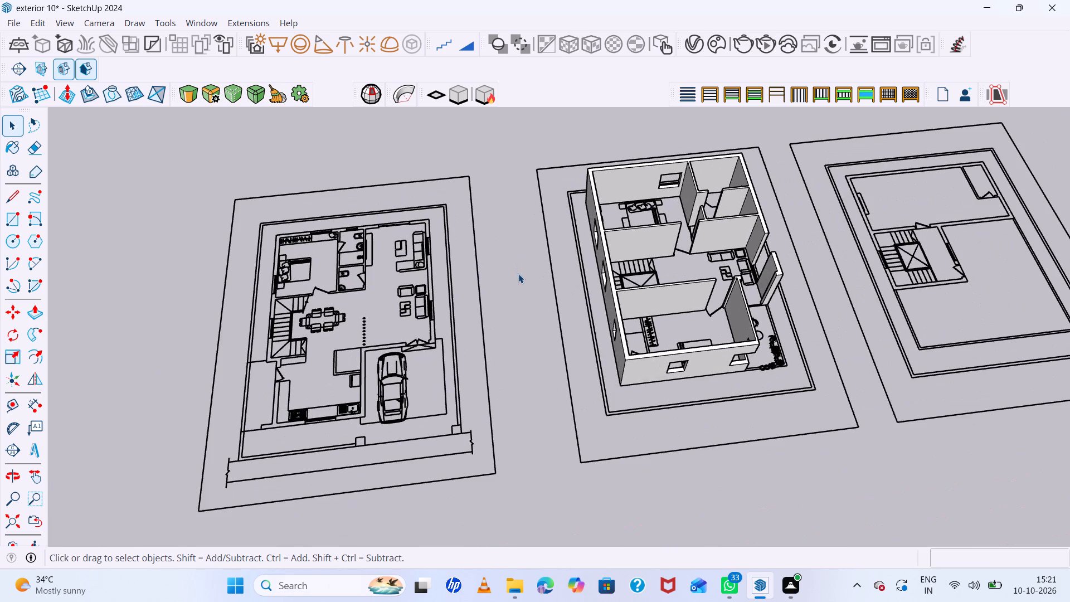
scroll(518, 274, up, 2)
middle_drag(651, 285, 641, 225)
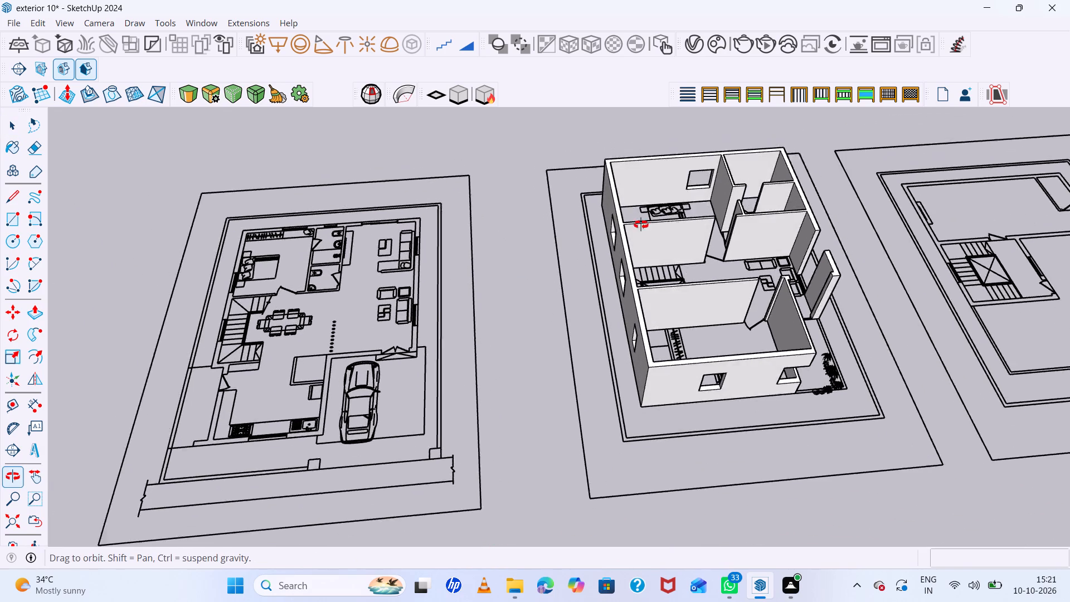
middle_drag(641, 225, 642, 196)
scroll(704, 342, up, 9)
middle_drag(745, 363, 615, 270)
middle_drag(626, 270, 580, 270)
middle_drag(615, 270, 629, 270)
middle_drag(577, 270, 565, 270)
middle_drag(532, 270, 556, 258)
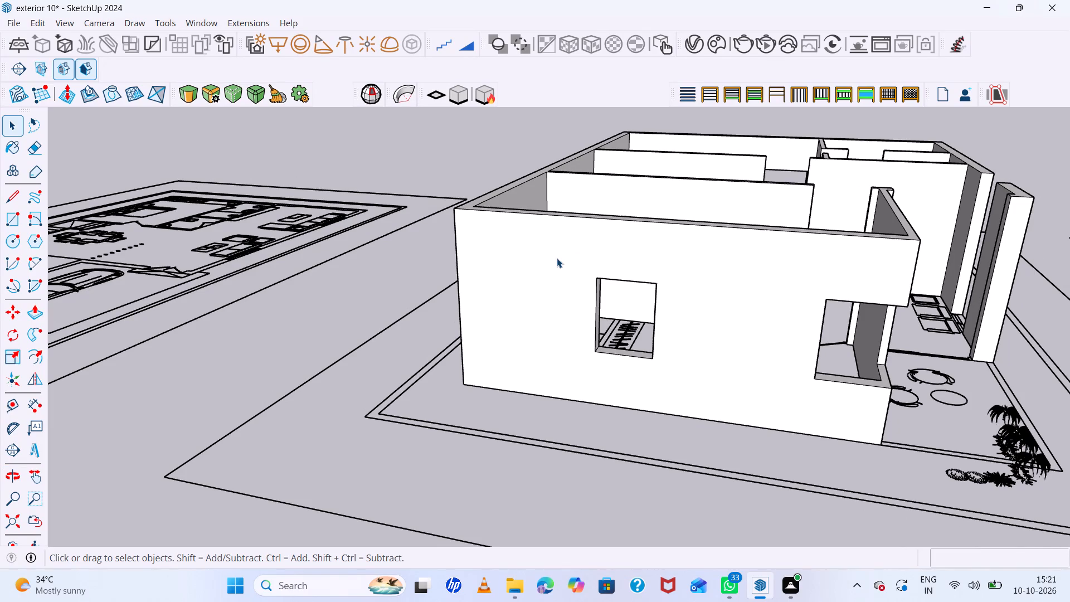
scroll(515, 271, down, 7)
scroll(616, 278, down, 7)
middle_drag(614, 287, 751, 359)
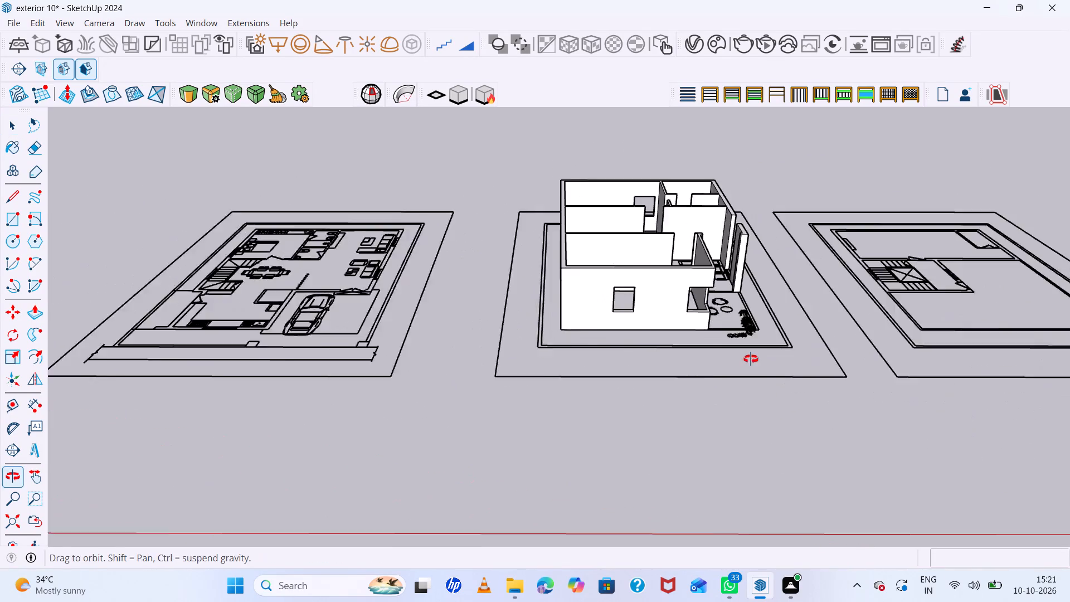
middle_drag(751, 359, 771, 373)
Examine the car-porch plan's kitchen walls, side passage and front boundary up close.
scroll(370, 348, up, 7)
scroll(420, 313, down, 8)
middle_drag(548, 328, 527, 440)
scroll(110, 412, up, 6)
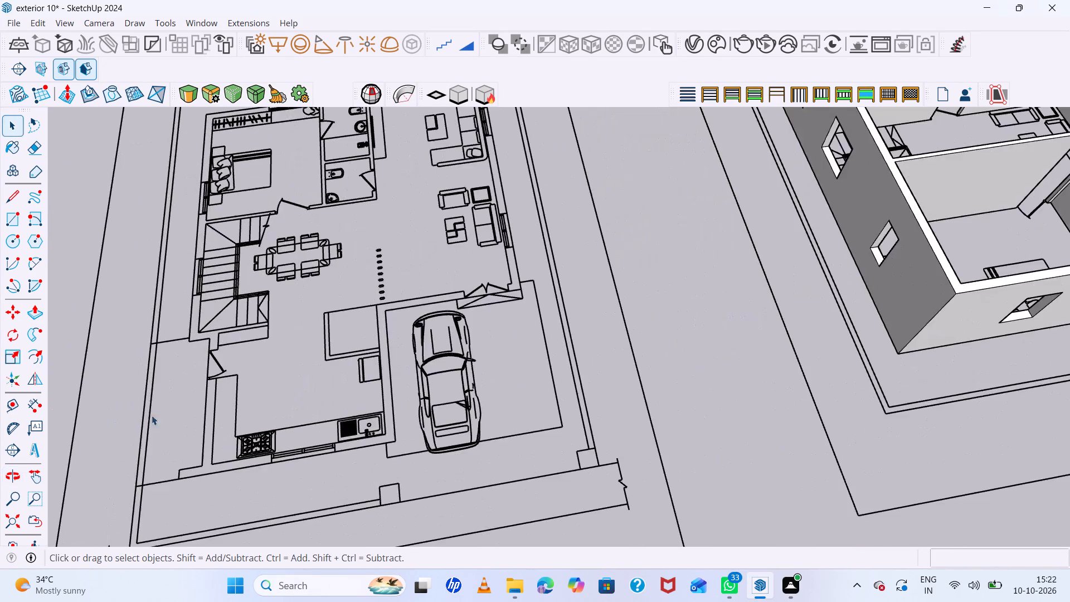
scroll(426, 327, down, 6)
middle_drag(553, 368, 493, 410)
scroll(267, 395, up, 12)
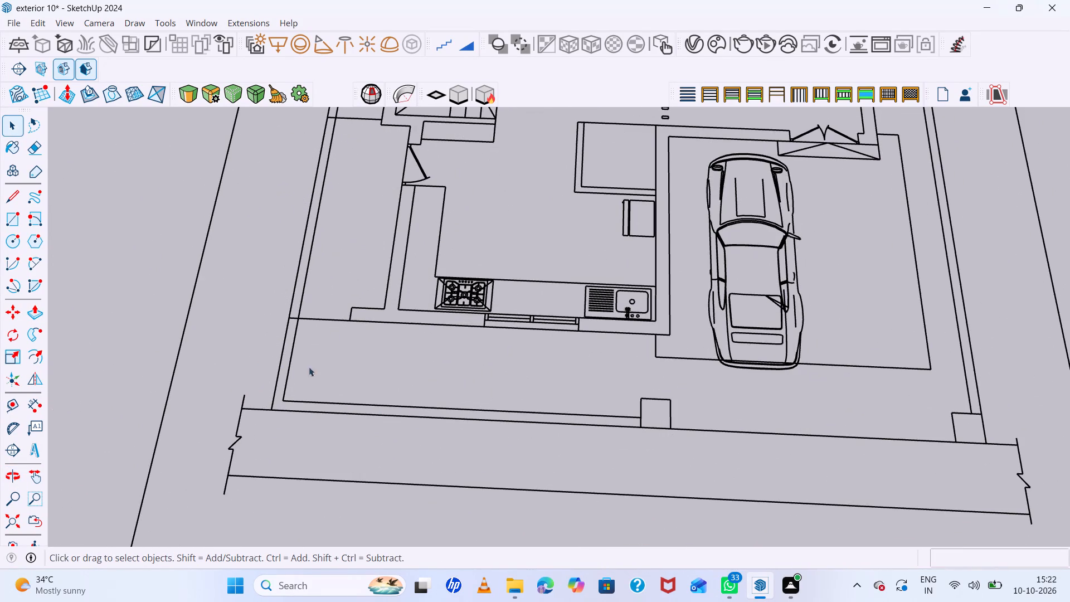
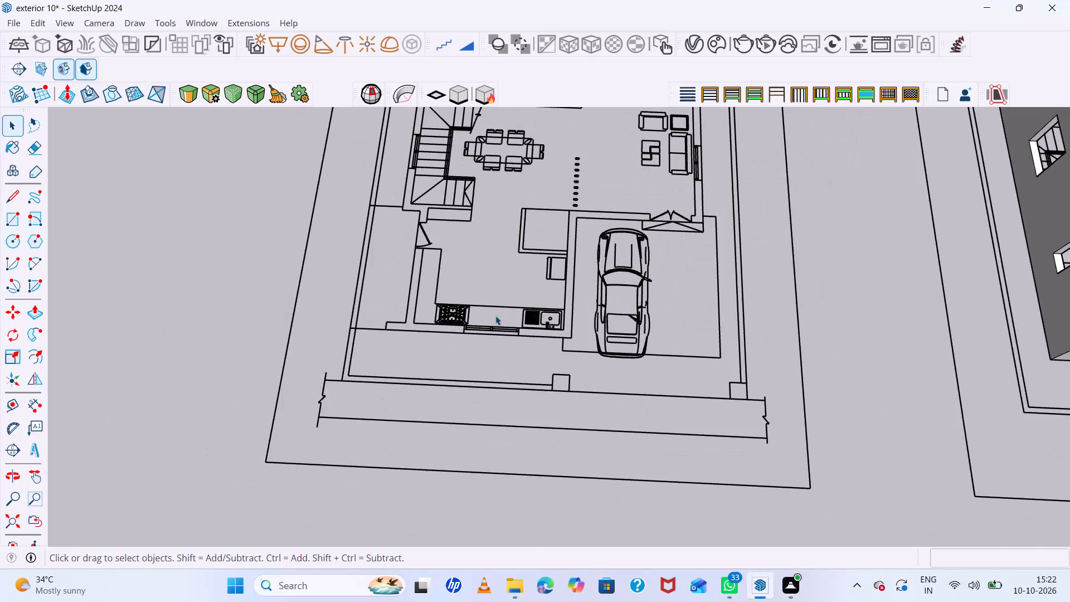
Draw an 18' 9" by 6" rectangle over the front boundary wall, from the gate pillar to the kitchen-side corner.
scroll(516, 200, up, 6)
scroll(514, 196, down, 5)
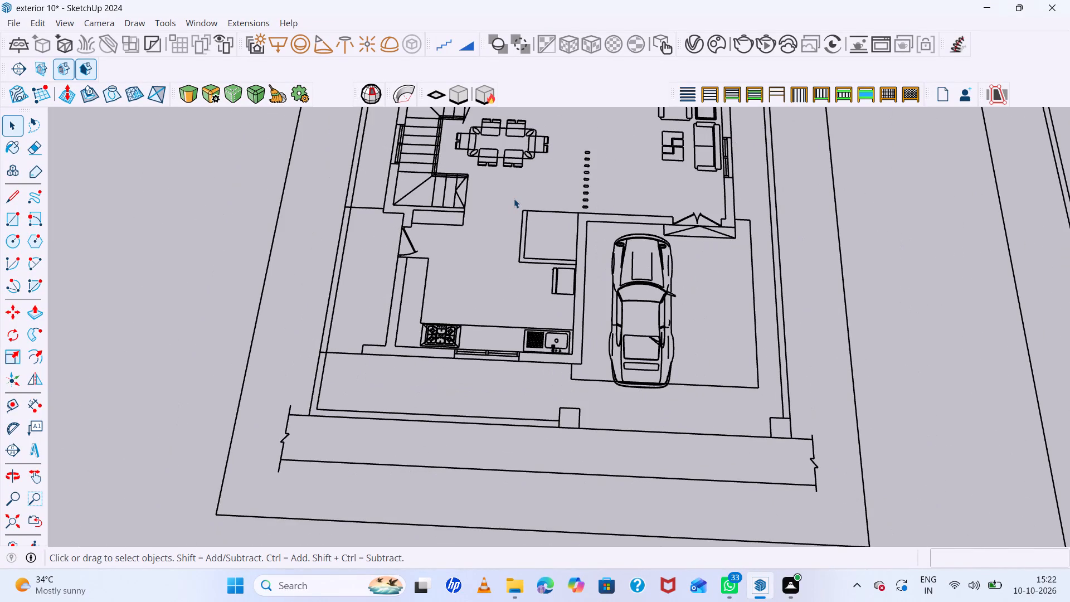
scroll(420, 285, up, 4)
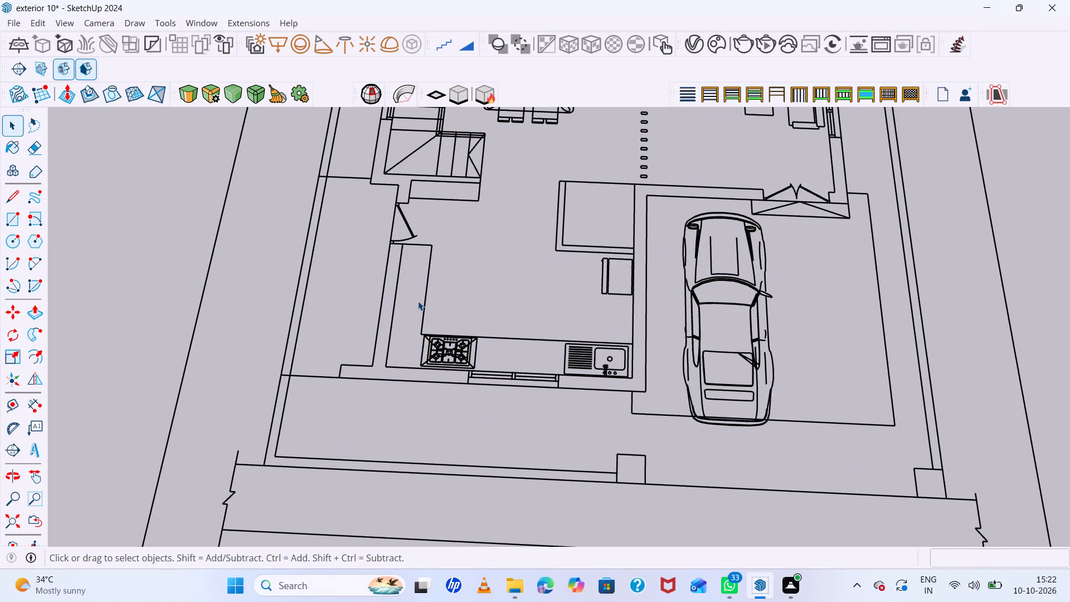
key(r)
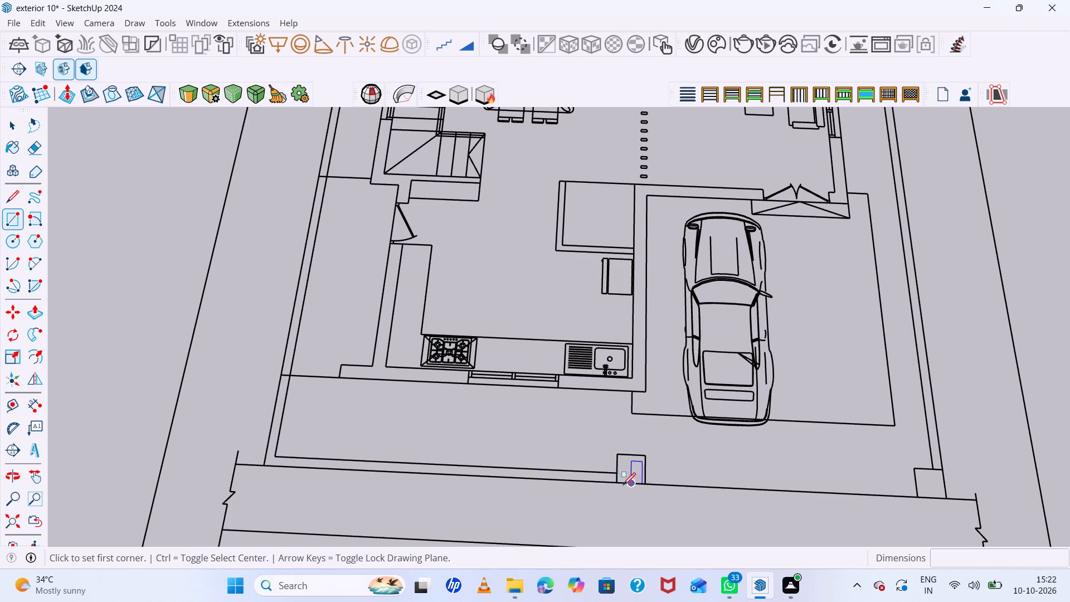
click(614, 485)
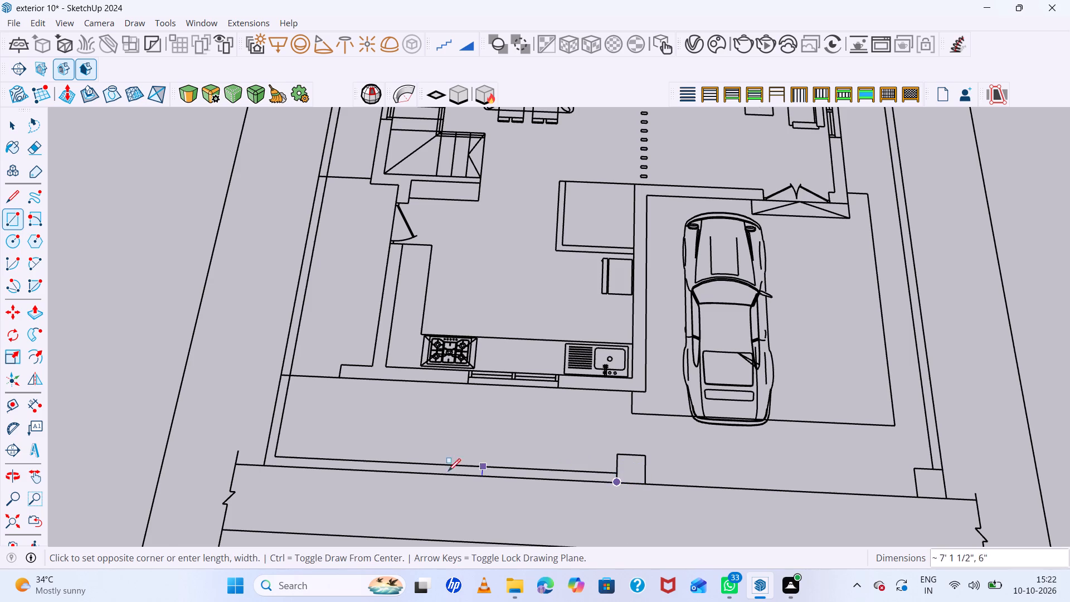
click(266, 456)
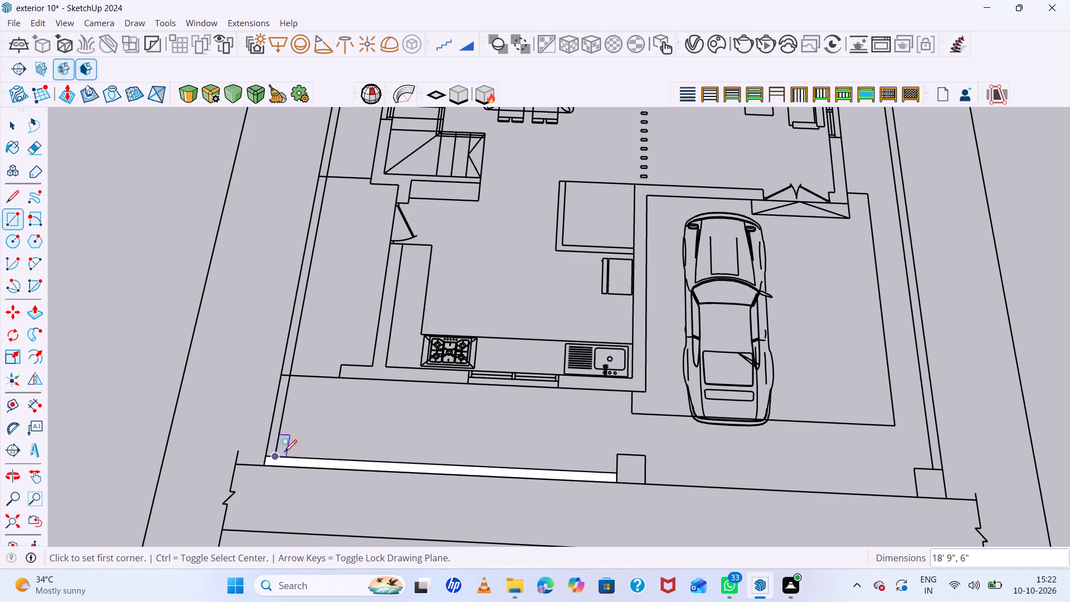
Draw a 6" wide rectangle about 17' 5" long over the kitchen-side boundary wall, from the front wall to the cross line beside the stairs.
scroll(255, 445, up, 6)
scroll(259, 439, down, 7)
scroll(312, 443, up, 7)
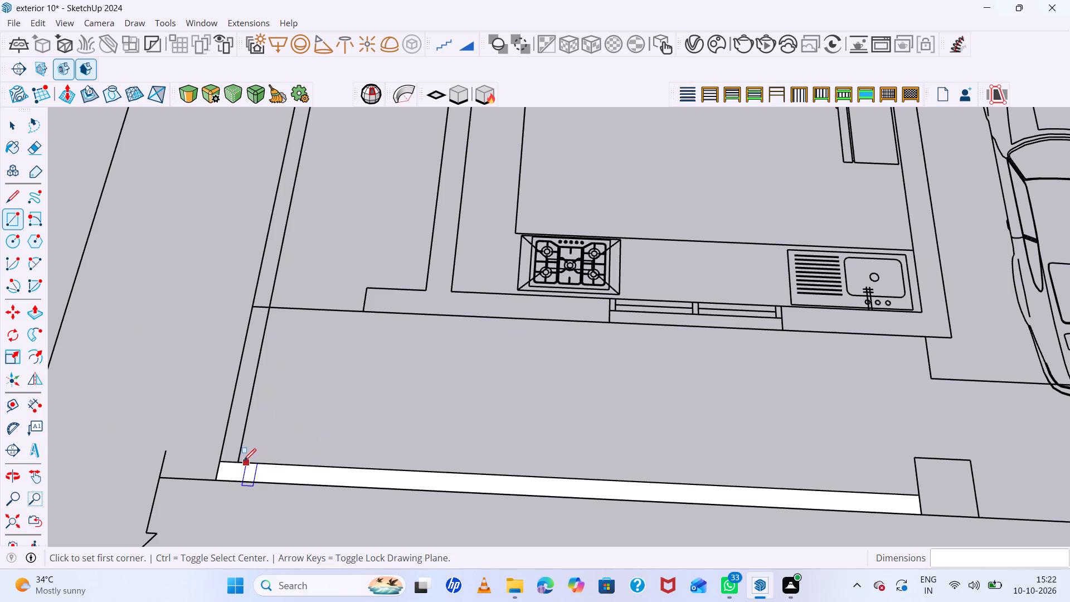
click(240, 461)
scroll(215, 424, down, 18)
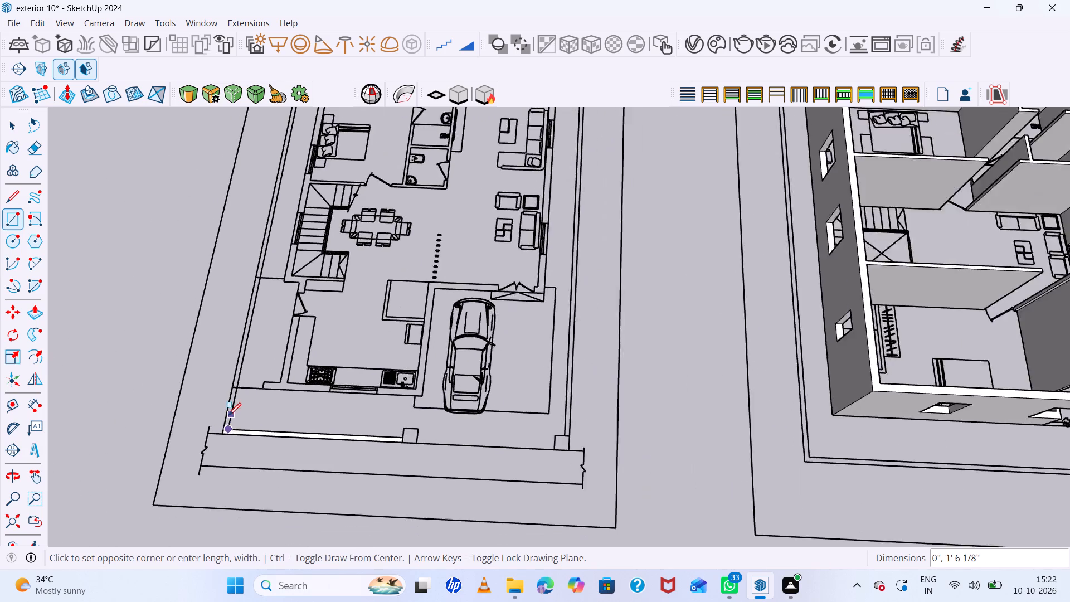
scroll(228, 415, down, 2)
scroll(278, 332, up, 5)
scroll(235, 312, up, 5)
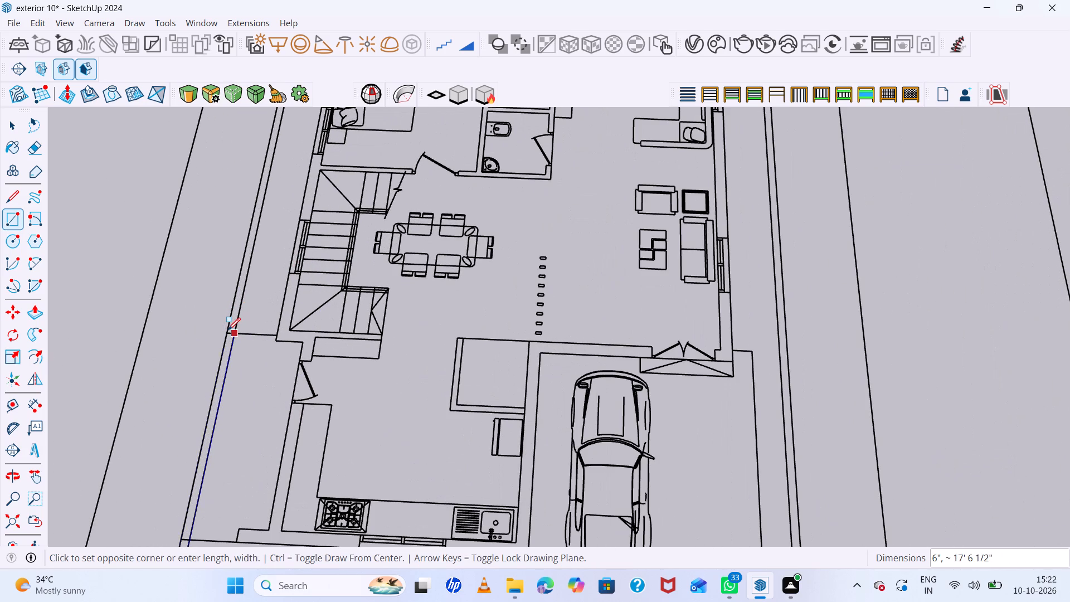
scroll(226, 330, up, 5)
click(226, 331)
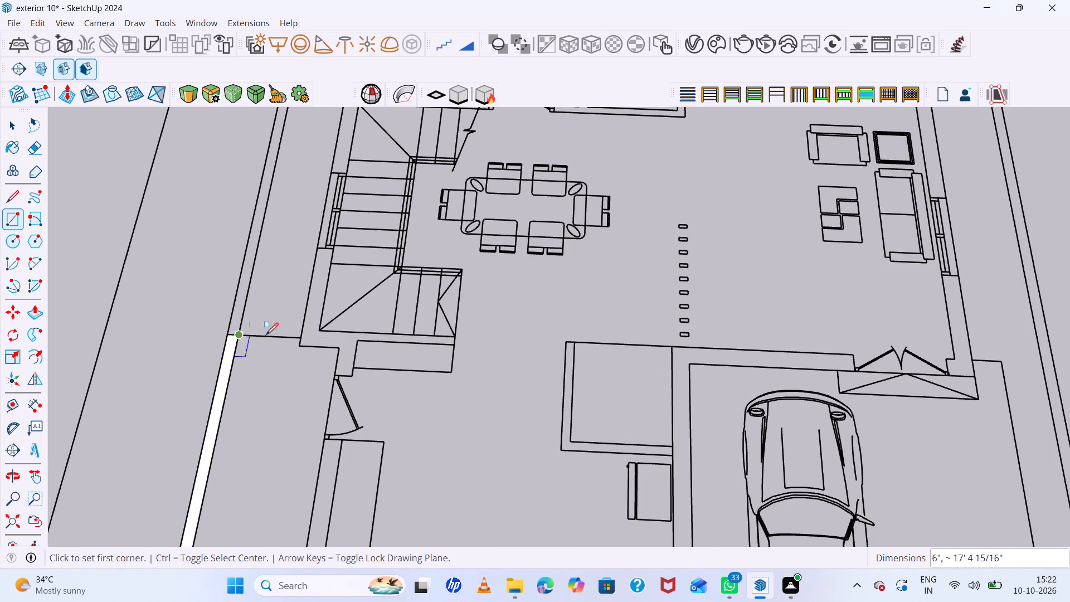
Draw a 6" wide rectangle over the rest of the stair-side boundary wall, up to the rear corner behind the bedroom.
scroll(310, 347, down, 14)
scroll(338, 197, up, 7)
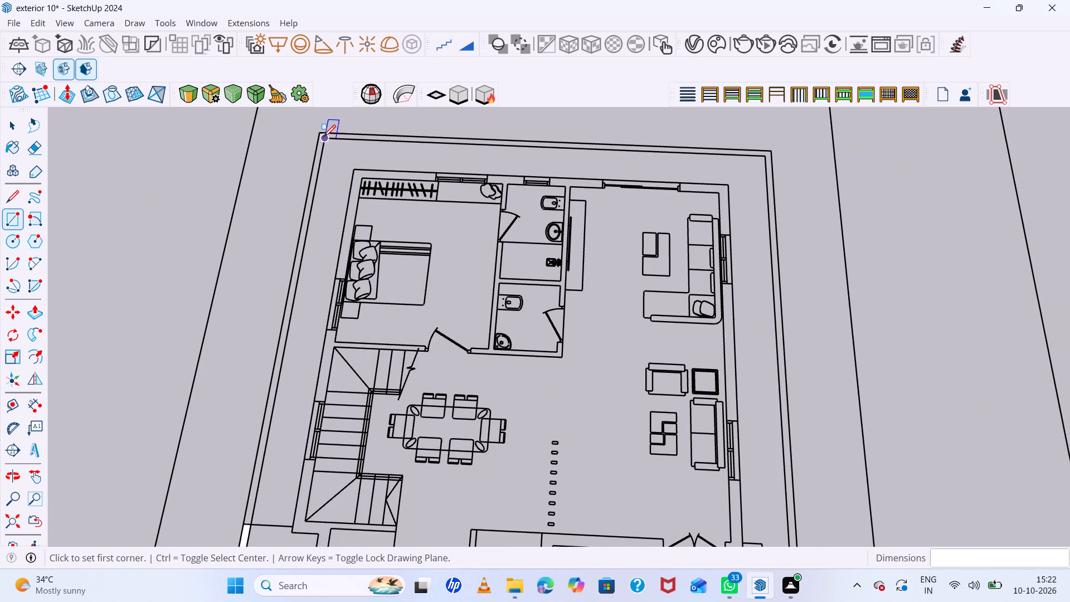
click(320, 134)
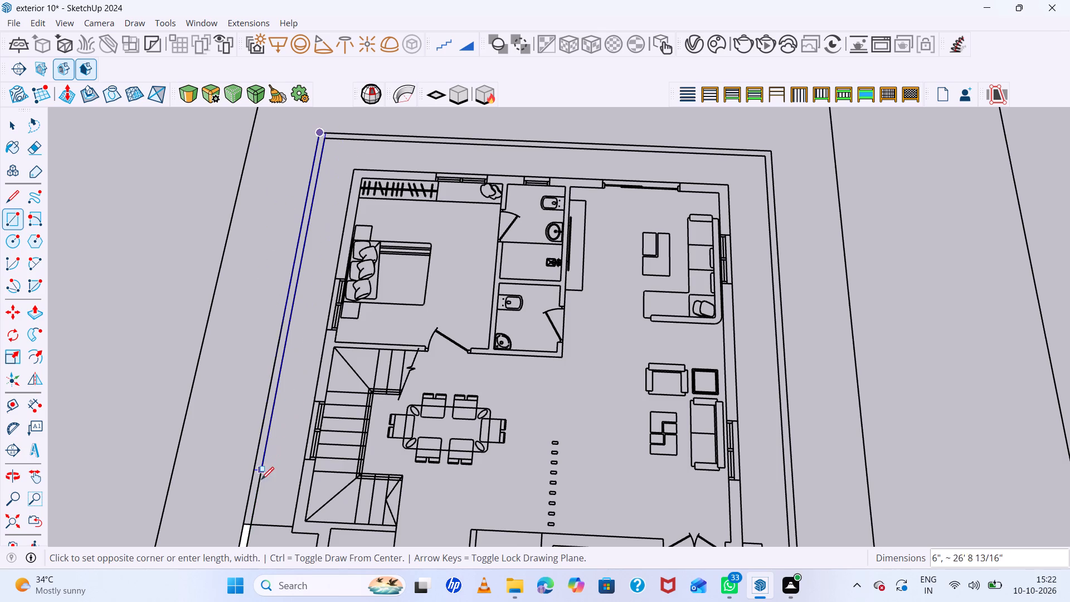
click(249, 525)
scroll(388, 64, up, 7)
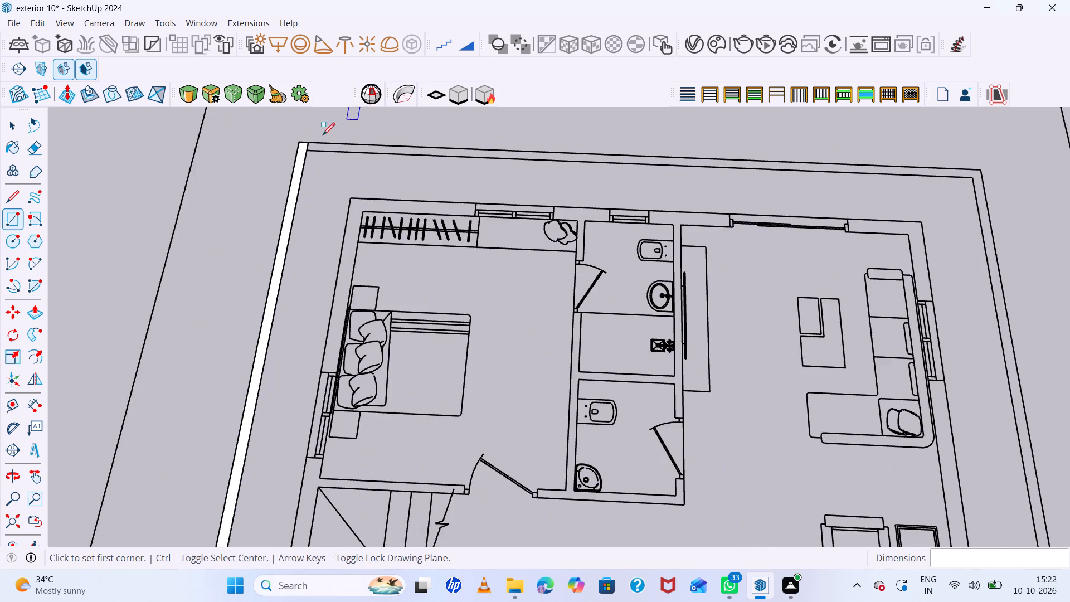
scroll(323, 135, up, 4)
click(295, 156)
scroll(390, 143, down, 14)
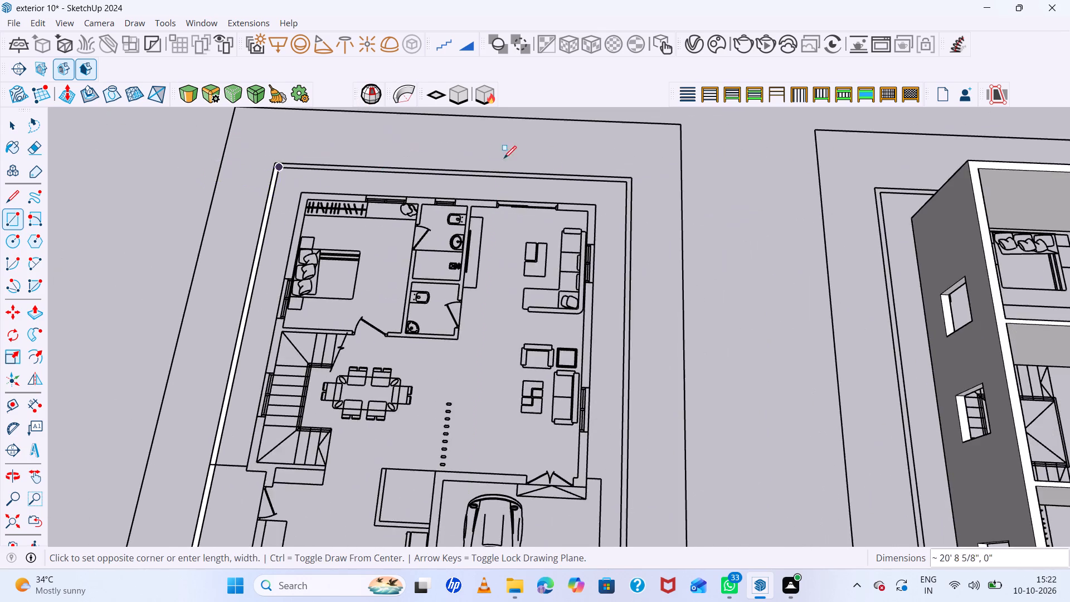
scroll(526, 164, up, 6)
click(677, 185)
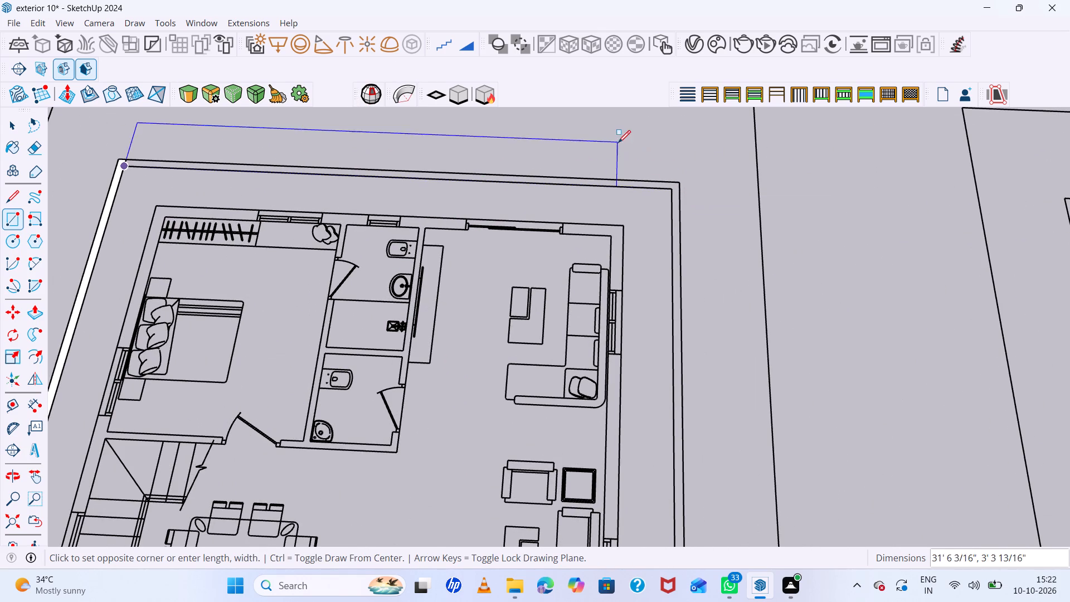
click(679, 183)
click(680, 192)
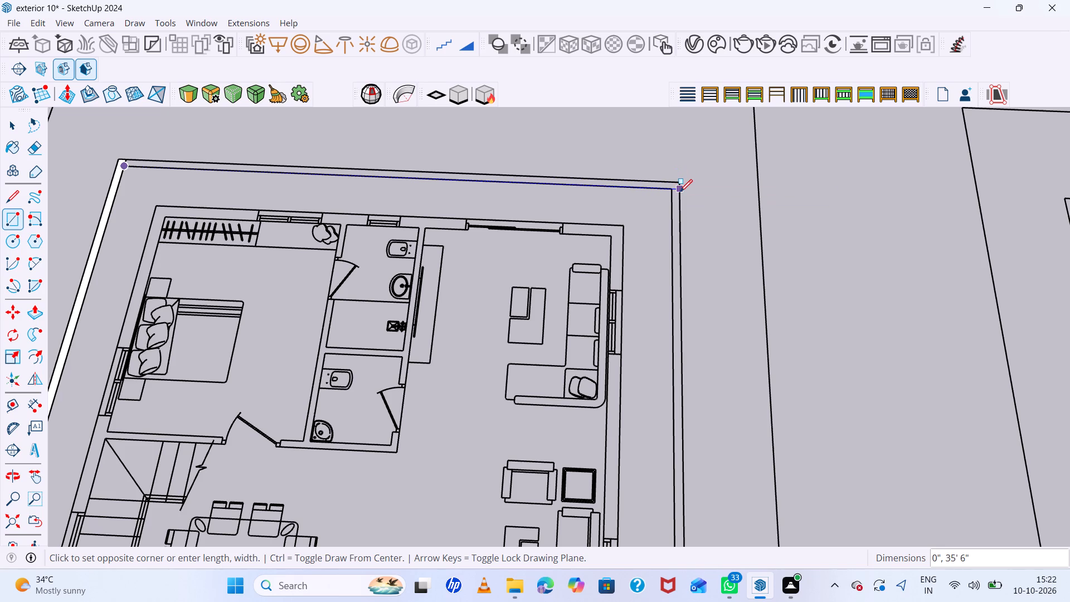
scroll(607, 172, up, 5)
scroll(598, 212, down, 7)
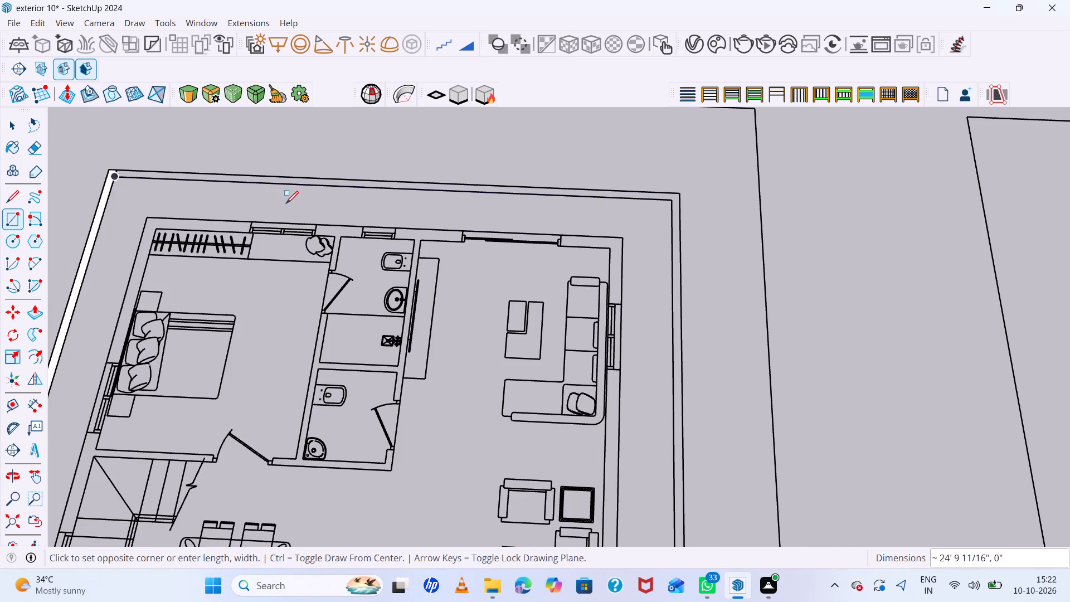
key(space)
Draw a 35' 6" by 6" rectangle over the rear boundary wall, between the bedroom-side and living-room-side corners.
scroll(115, 177, up, 1)
key(r)
scroll(113, 176, up, 4)
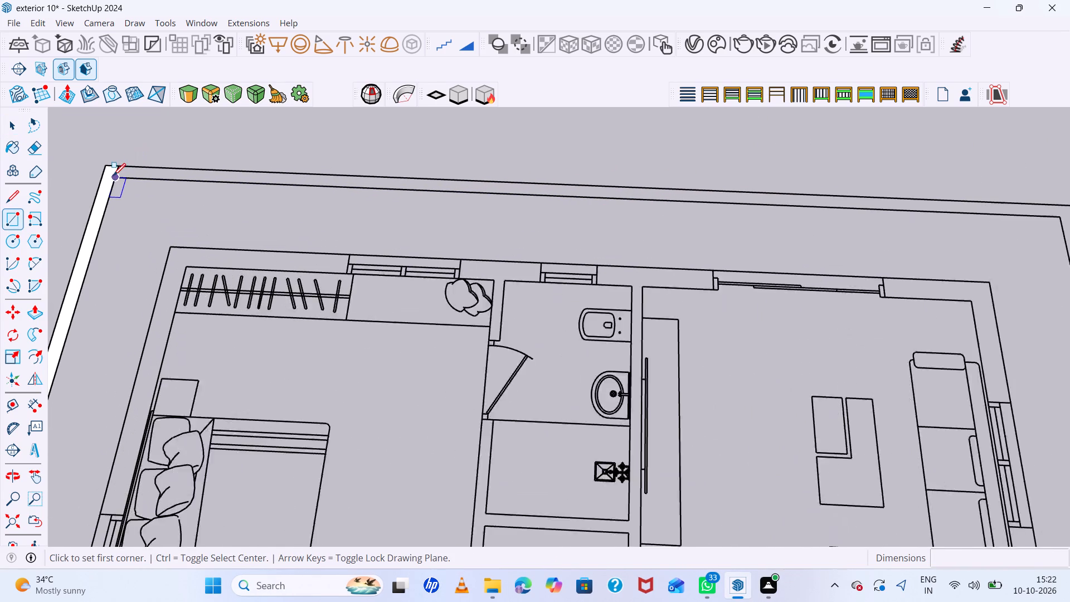
scroll(113, 176, up, 2)
click(113, 177)
scroll(273, 181, down, 12)
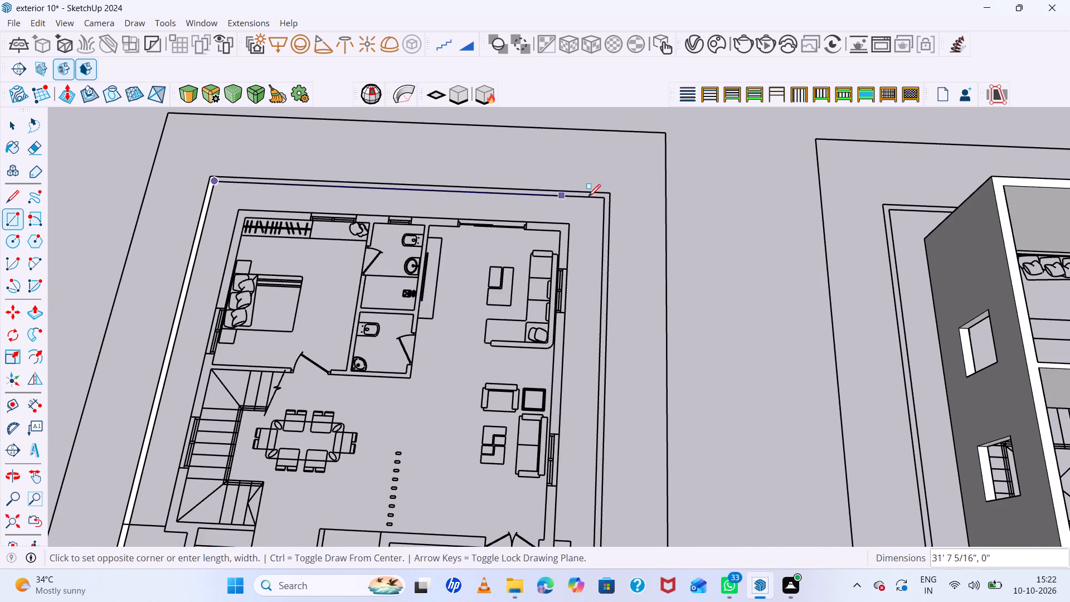
scroll(608, 193, up, 5)
click(610, 190)
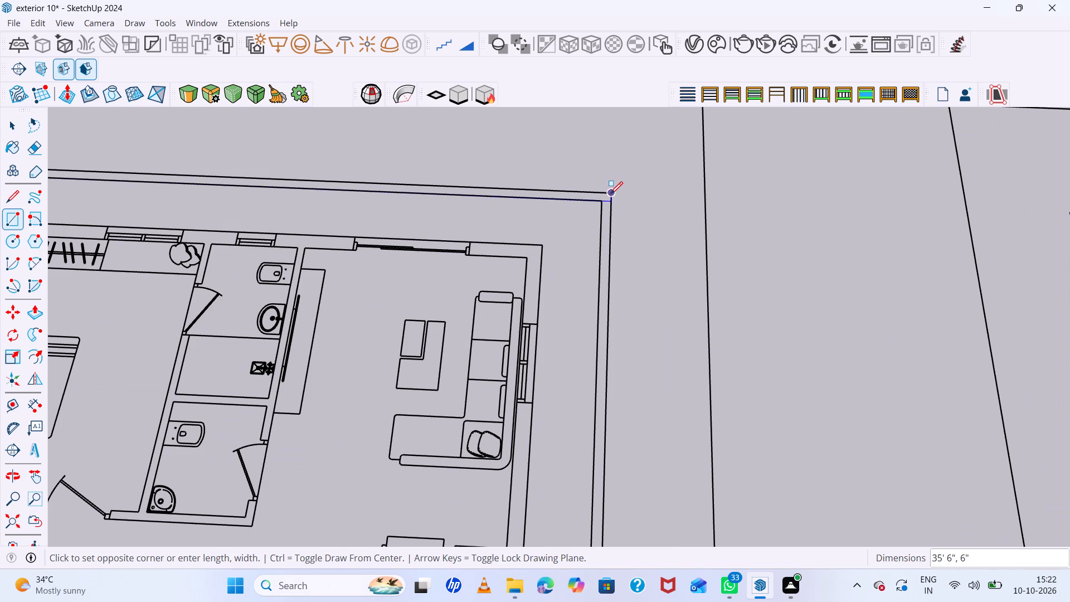
scroll(610, 197, up, 13)
click(613, 188)
Draw a 6" wide rectangle over the living-room-side boundary wall, from the rear wall down to the front corner pillar.
scroll(613, 188, down, 13)
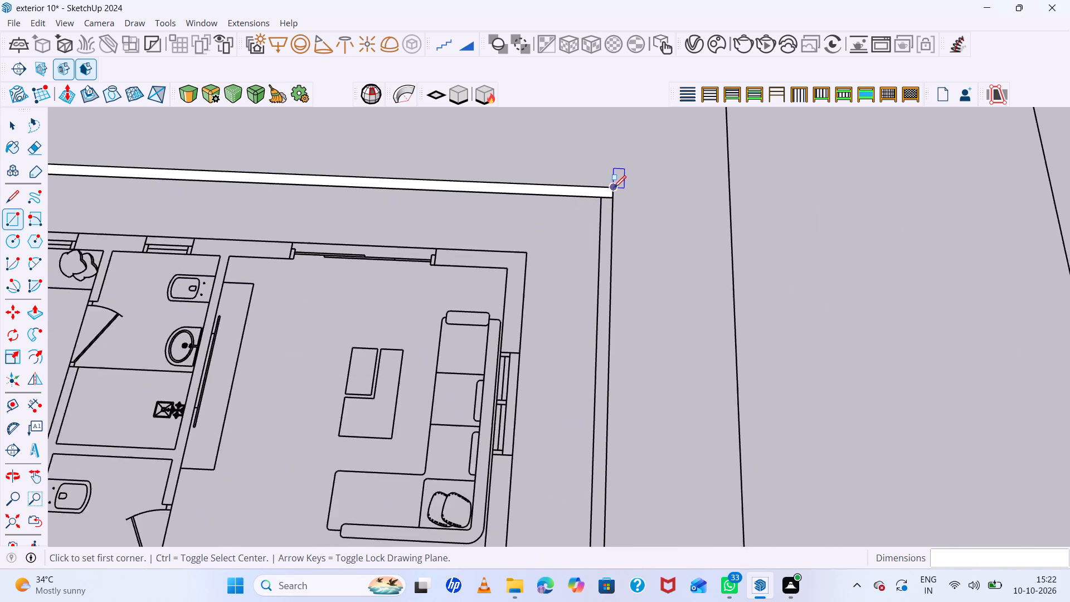
scroll(614, 188, down, 20)
scroll(623, 306, up, 3)
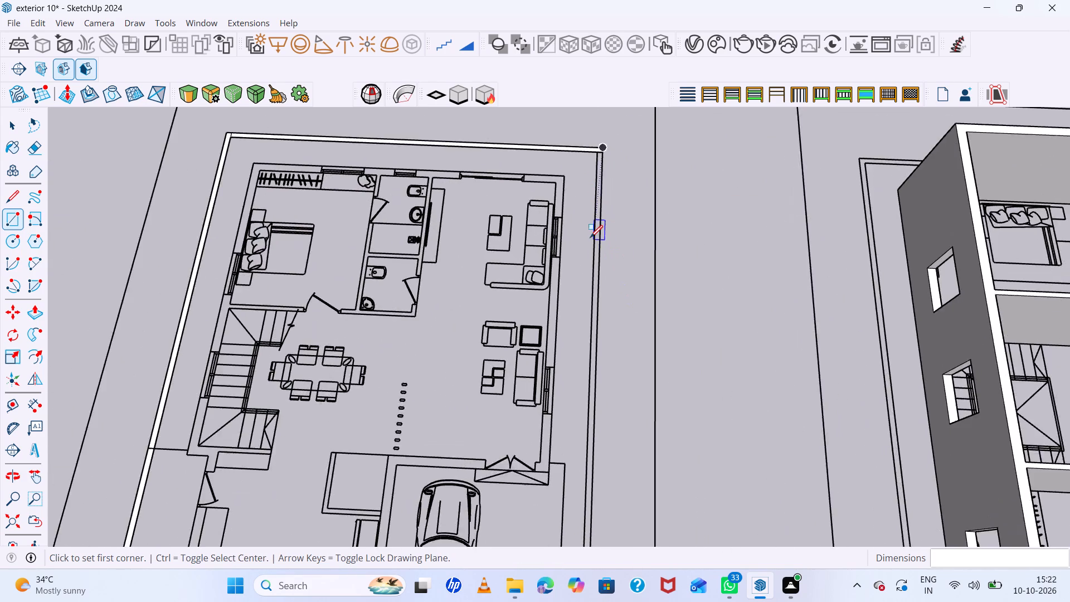
scroll(590, 237, down, 7)
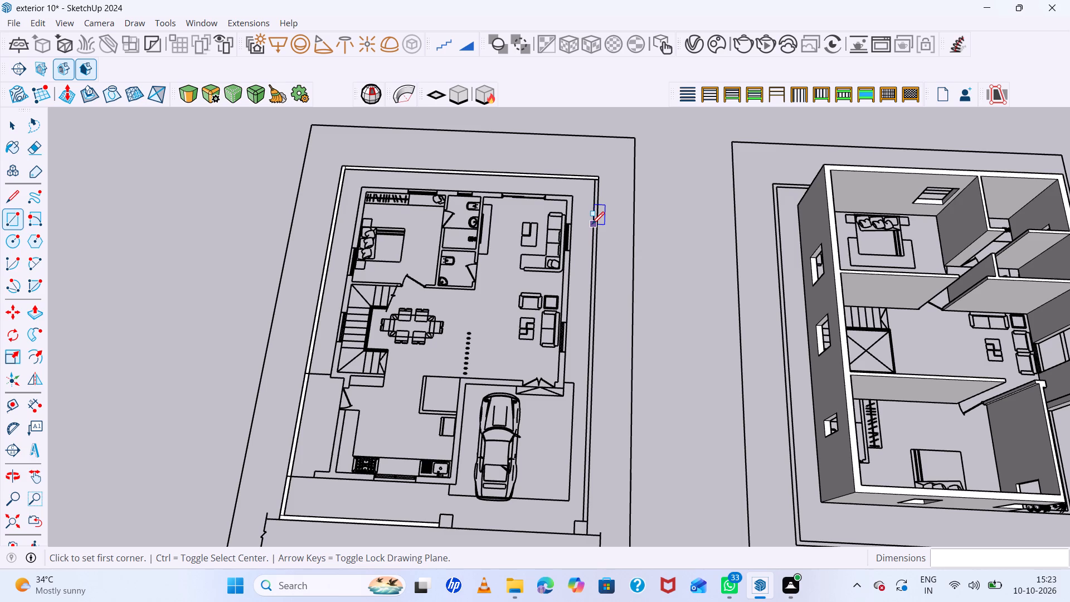
scroll(592, 224, up, 1)
scroll(592, 224, down, 6)
scroll(592, 224, up, 5)
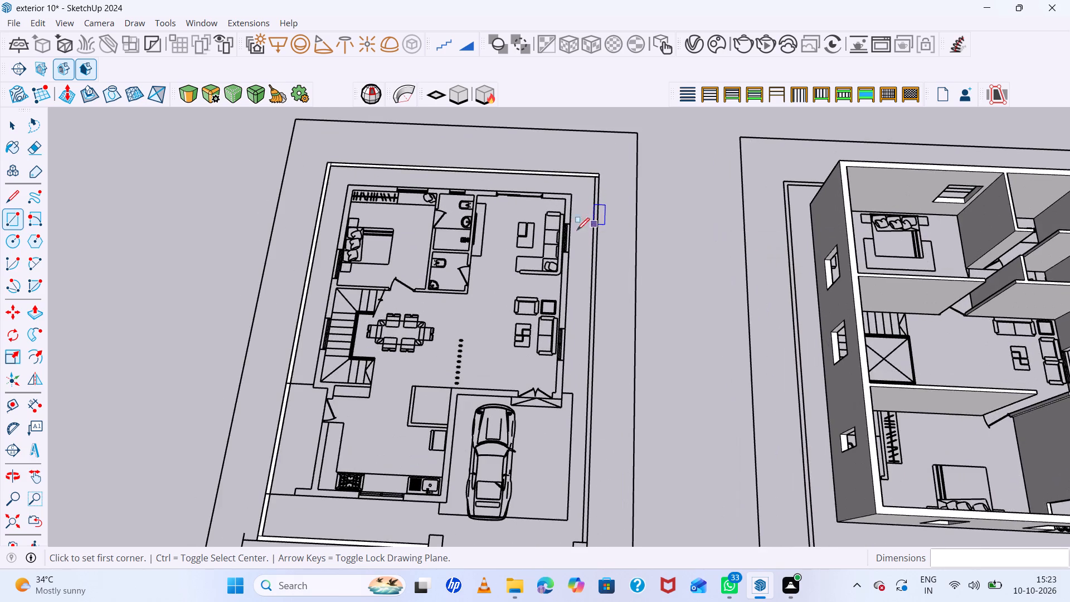
scroll(518, 226, up, 12)
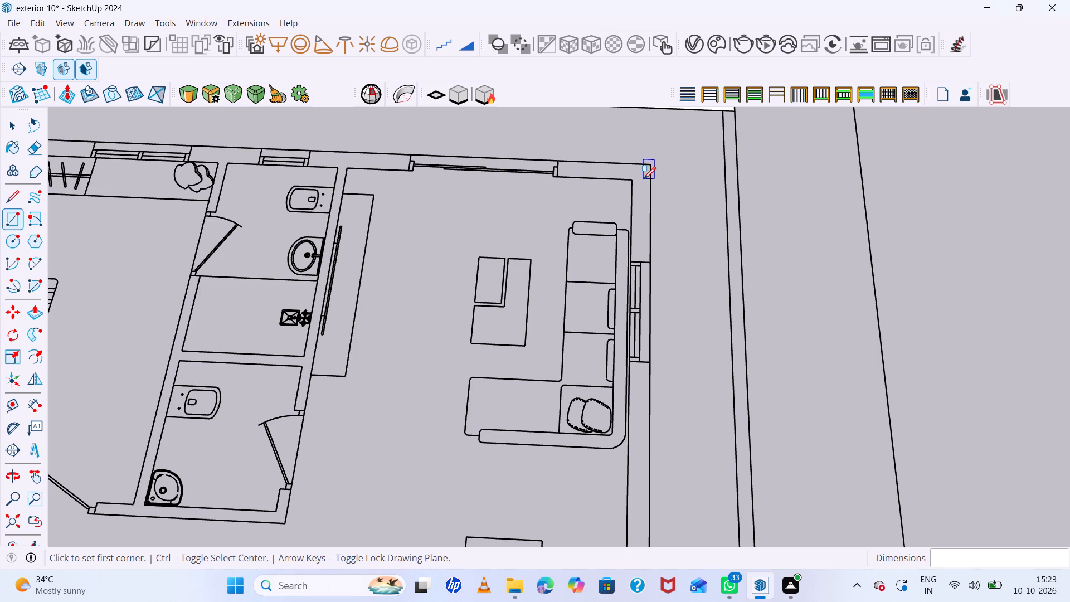
scroll(644, 179, up, 5)
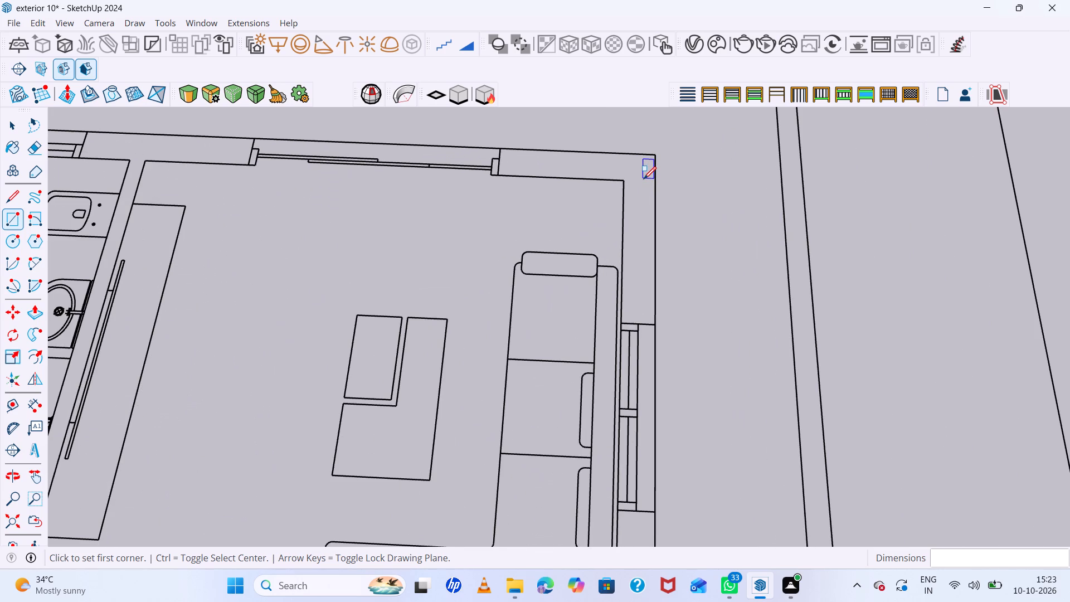
scroll(558, 190, down, 11)
scroll(660, 171, up, 3)
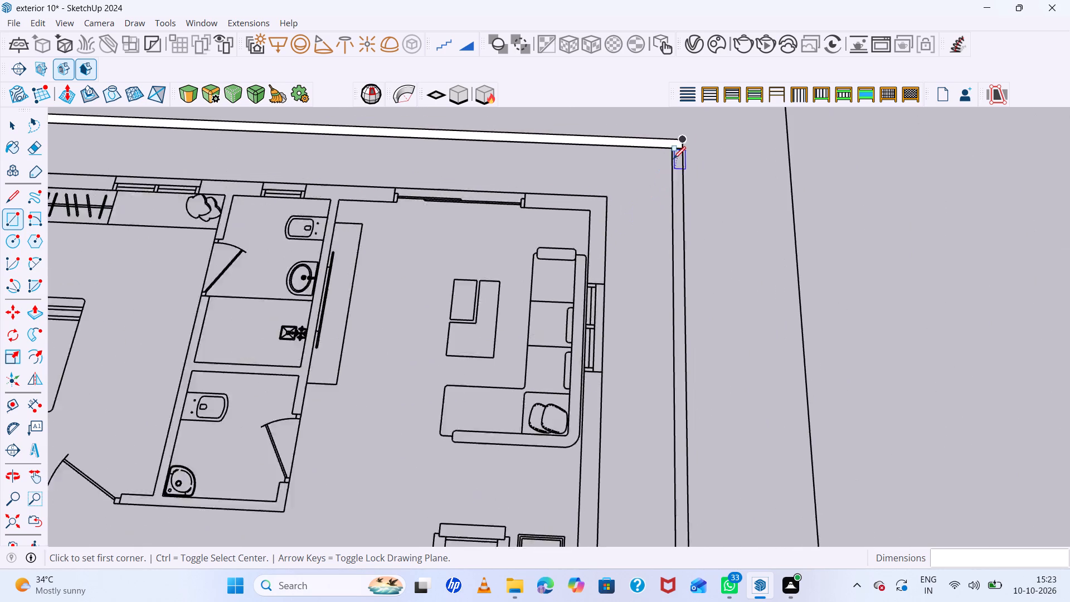
scroll(673, 159, up, 7)
click(672, 145)
scroll(719, 176, down, 14)
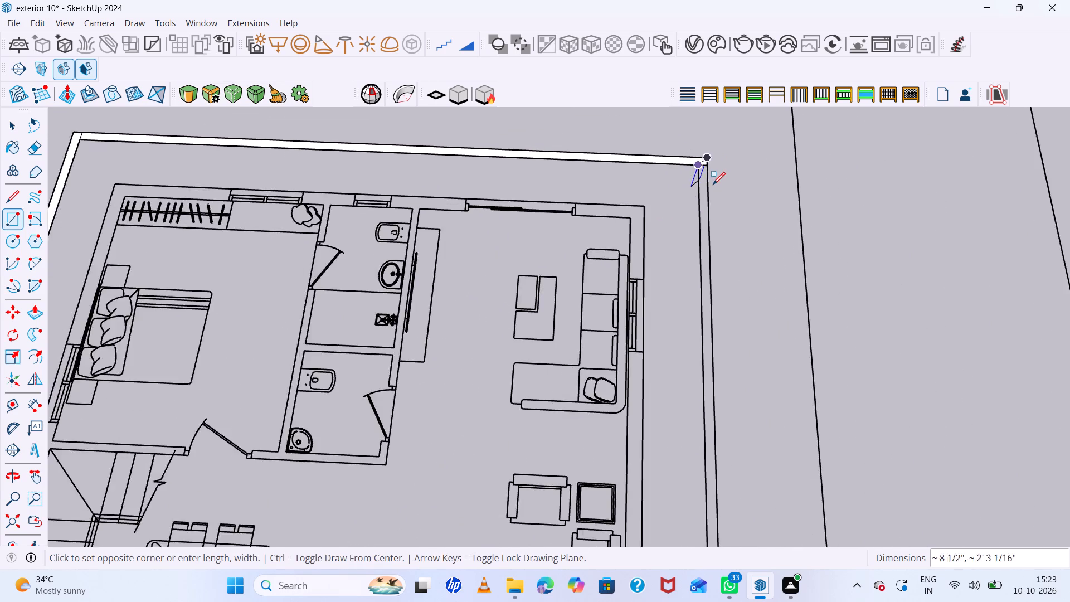
scroll(713, 185, down, 12)
scroll(763, 424, up, 12)
scroll(665, 473, down, 7)
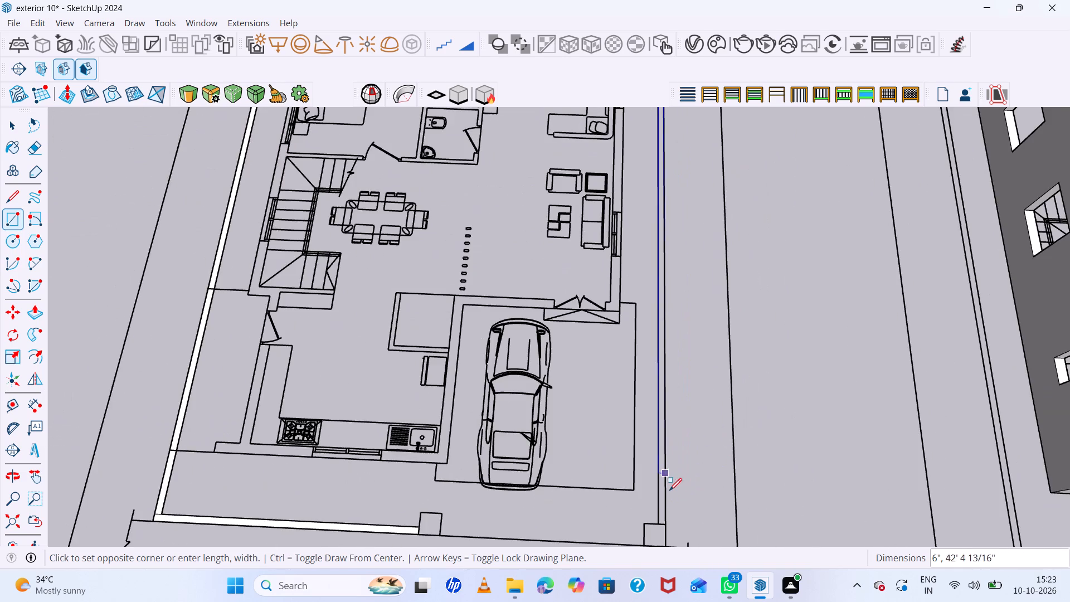
scroll(668, 515, up, 4)
click(666, 527)
Draw a rectangle over the gate pillar at the end of the front boundary wall.
scroll(599, 422, down, 10)
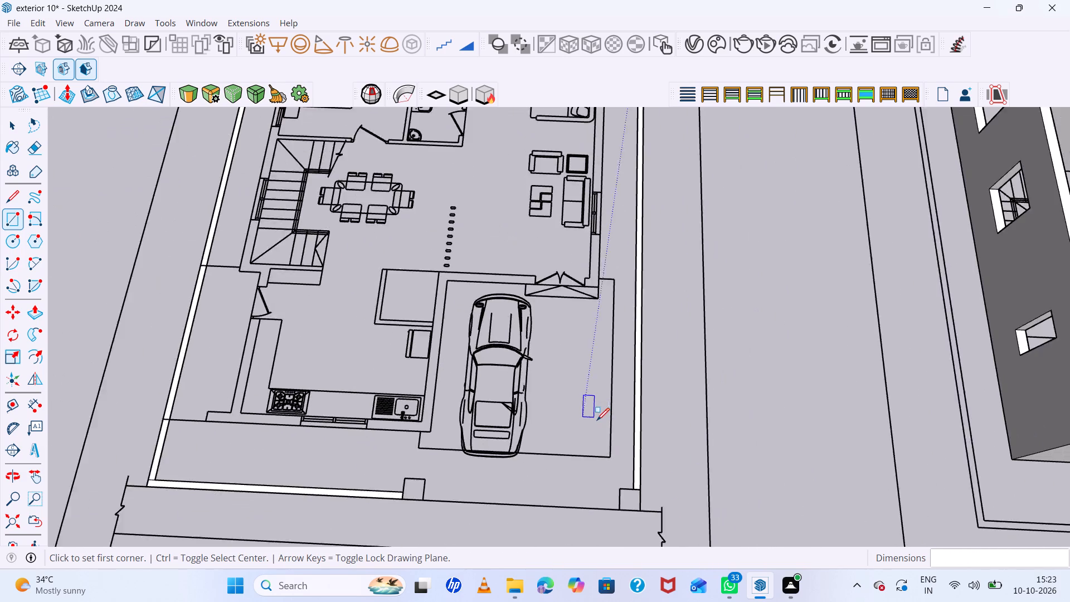
scroll(597, 420, down, 3)
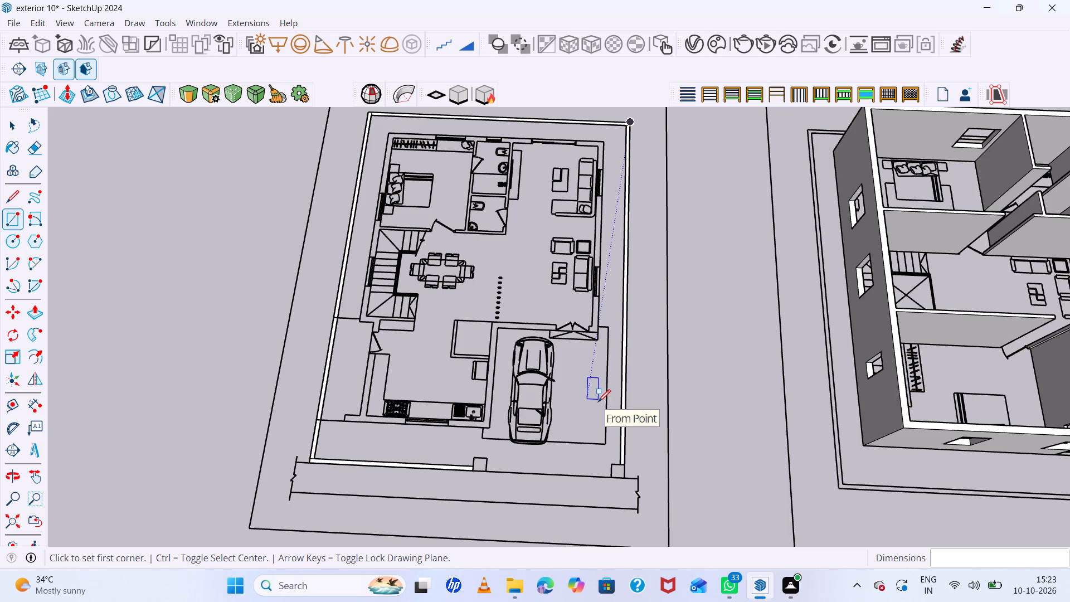
scroll(542, 411, up, 5)
scroll(543, 389, down, 7)
scroll(627, 486, up, 6)
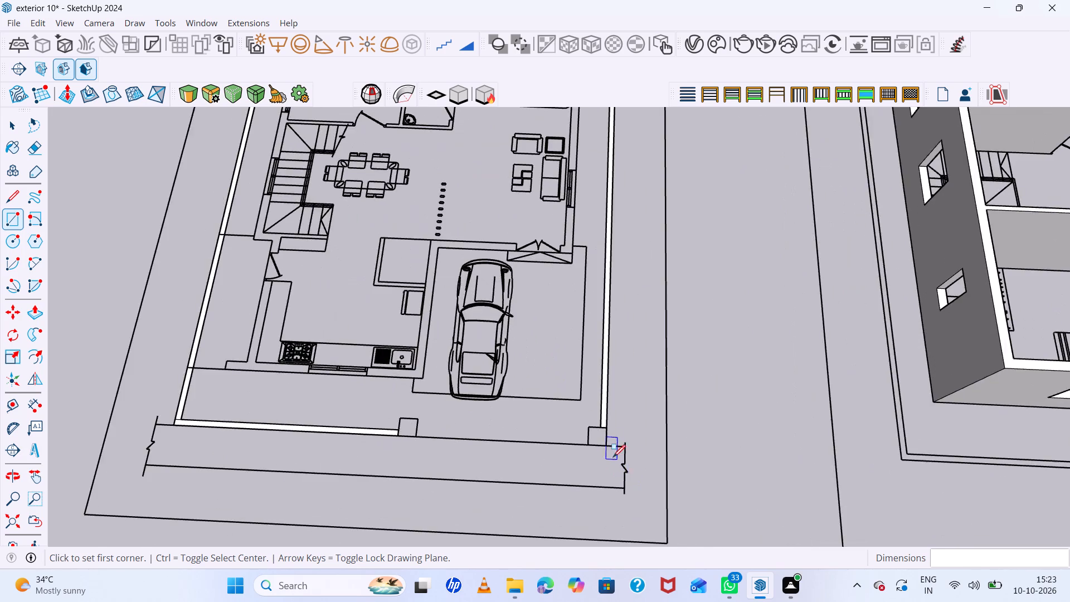
scroll(613, 457, up, 6)
scroll(266, 438, up, 6)
scroll(323, 393, down, 5)
click(293, 405)
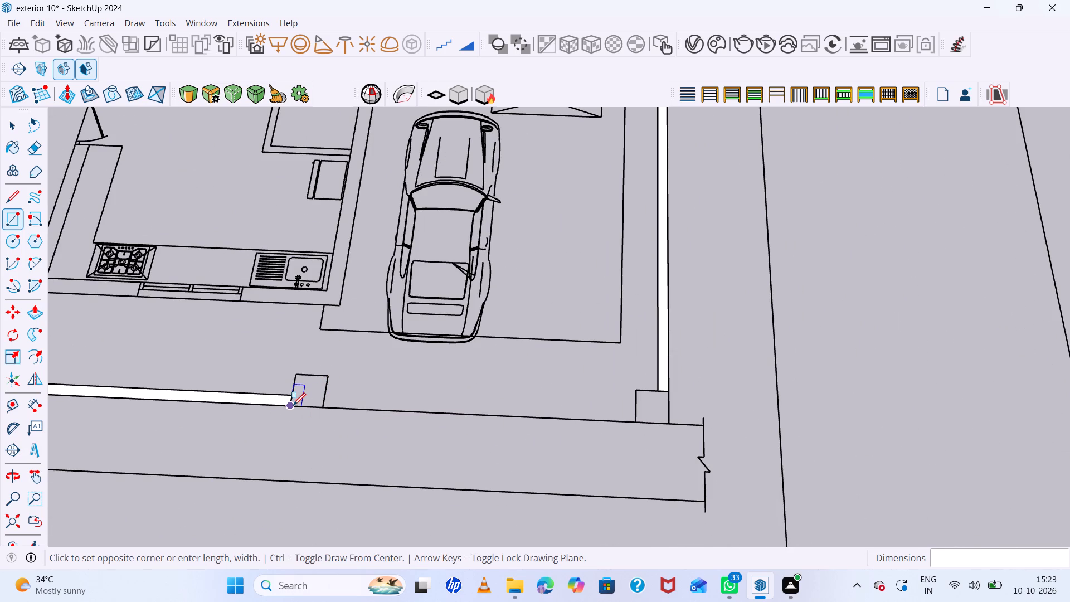
click(330, 378)
Draw a 1' 6" by 1' 6" square over the front corner pillar on the car porch side.
scroll(678, 419, up, 5)
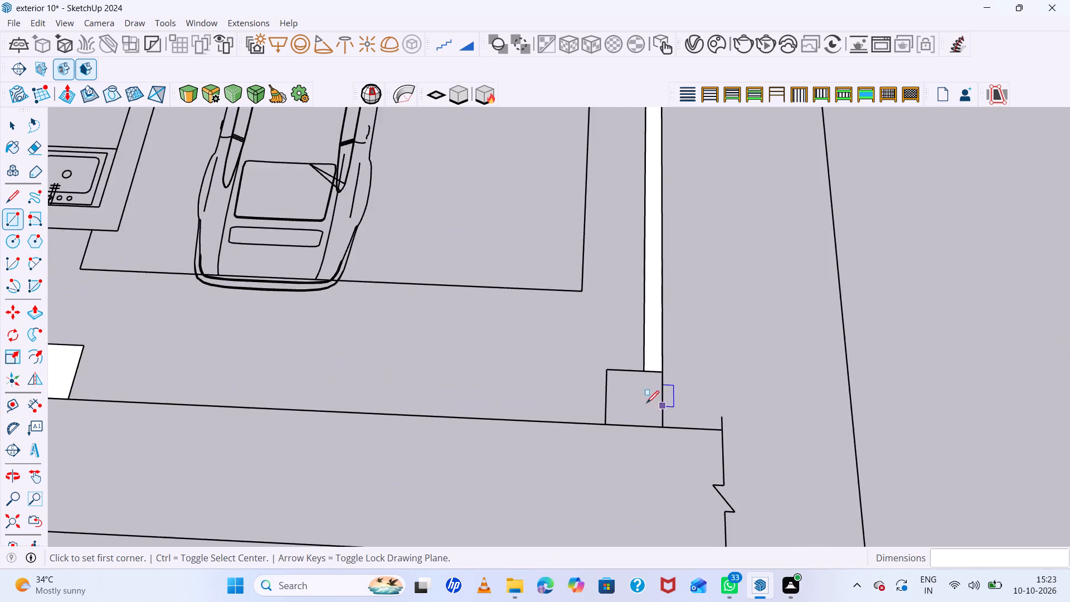
scroll(625, 397, up, 3)
click(605, 365)
click(682, 437)
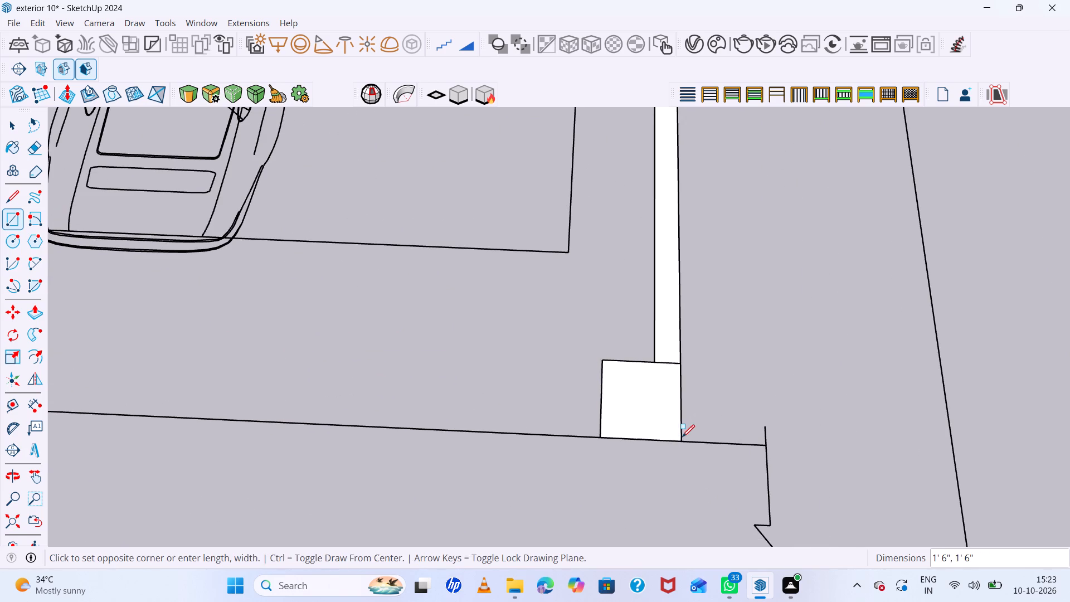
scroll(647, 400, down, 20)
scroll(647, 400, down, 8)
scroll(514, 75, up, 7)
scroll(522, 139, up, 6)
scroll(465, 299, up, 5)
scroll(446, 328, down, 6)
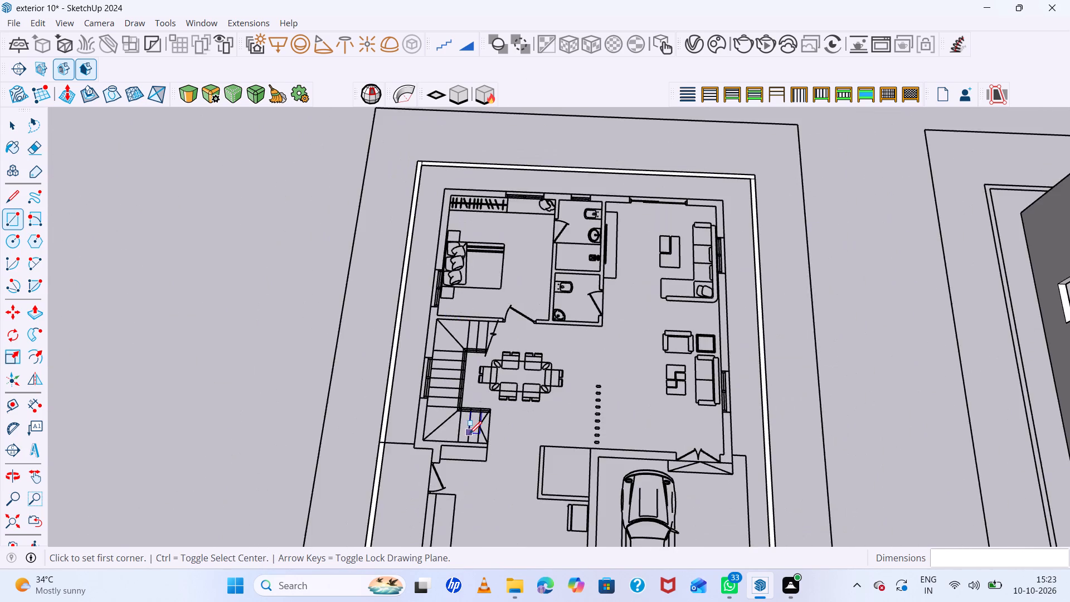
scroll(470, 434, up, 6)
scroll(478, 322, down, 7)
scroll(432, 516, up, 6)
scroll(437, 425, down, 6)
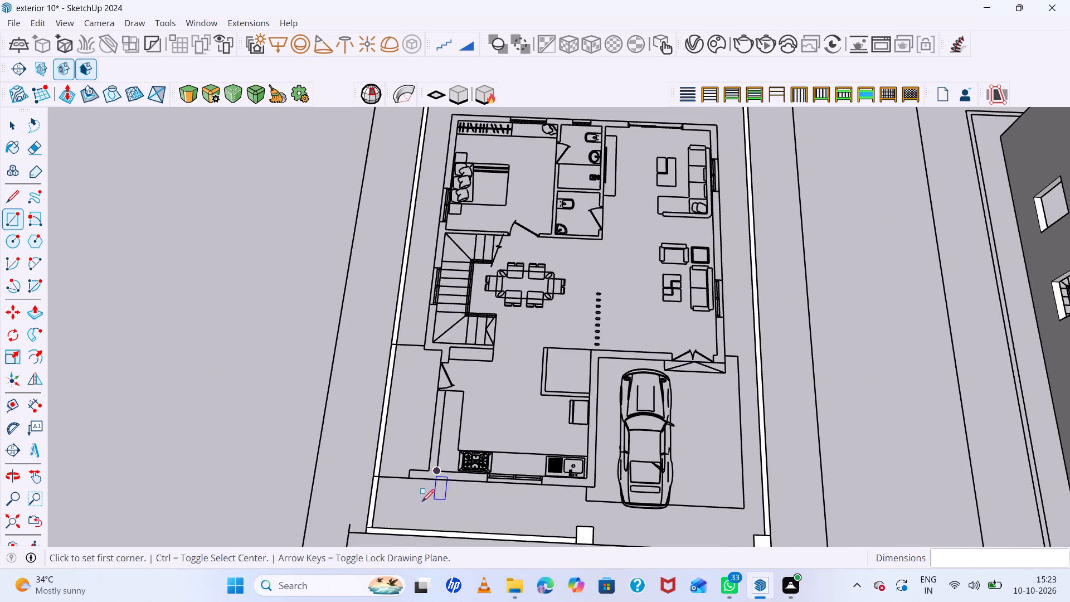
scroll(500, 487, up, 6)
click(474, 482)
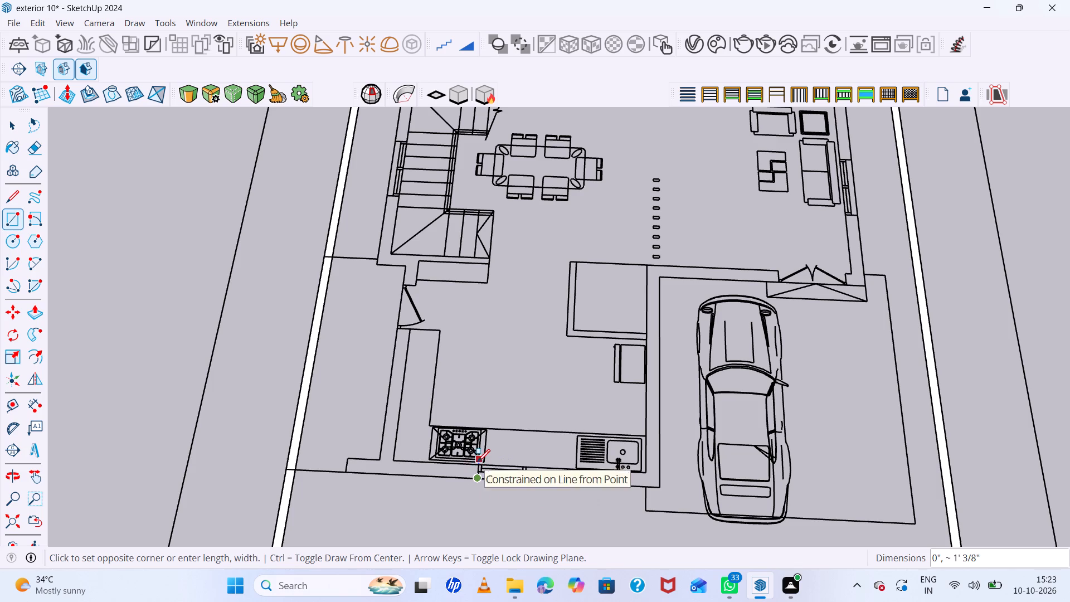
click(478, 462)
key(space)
Draw a rectangle about 7' 2" by 9" over the kitchen's front wall, from its outer end to the kitchen window.
scroll(450, 464, up, 6)
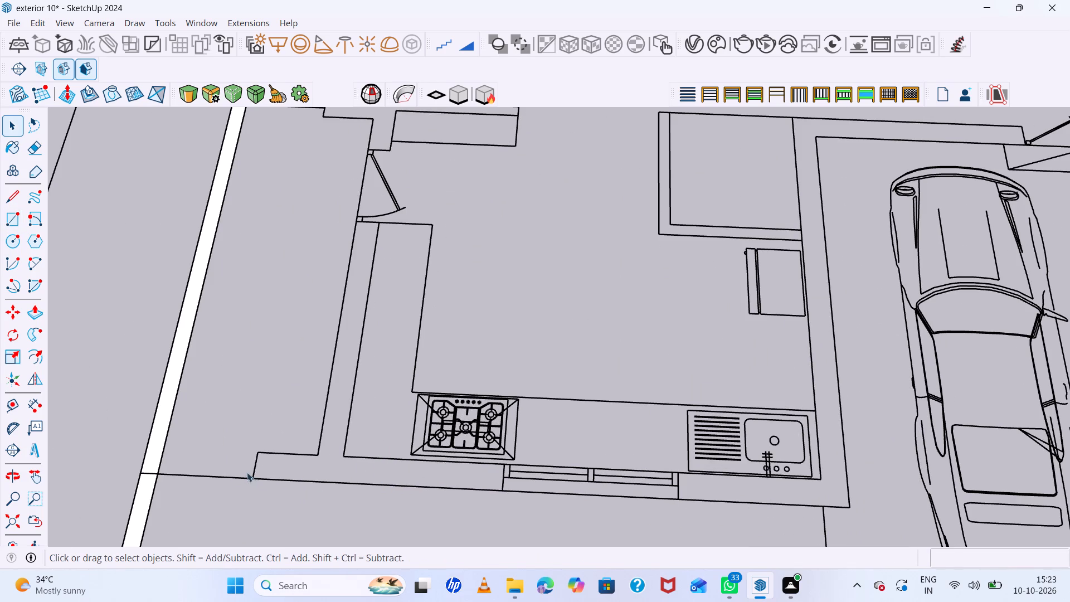
key(r)
click(250, 482)
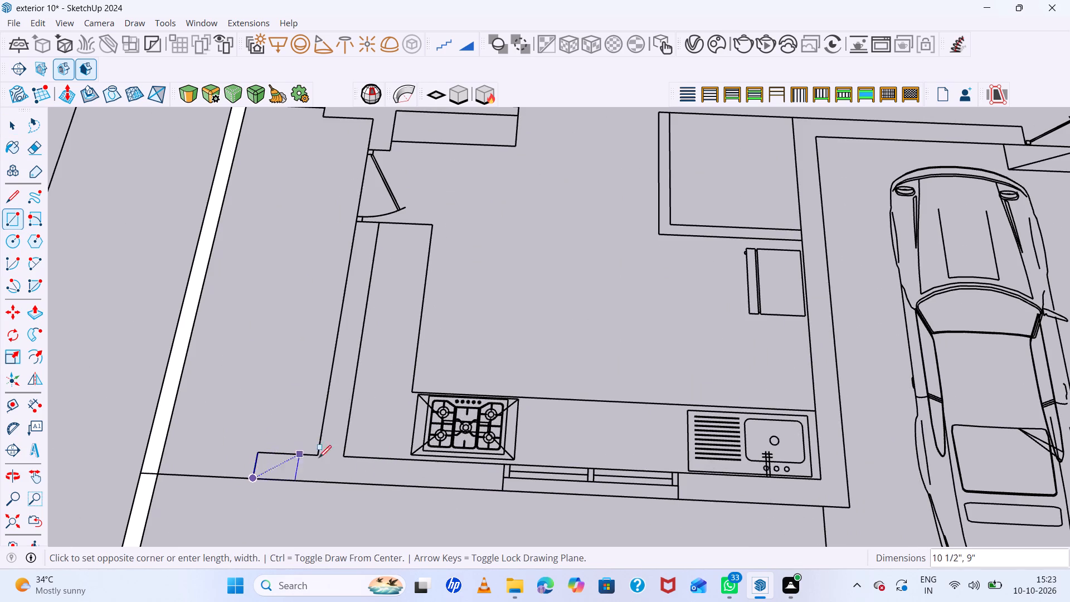
click(503, 468)
Draw a 9" by 7' 7 1/2" rectangle over the kitchen's outer side wall, from the side door to the front wall.
scroll(309, 439, down, 4)
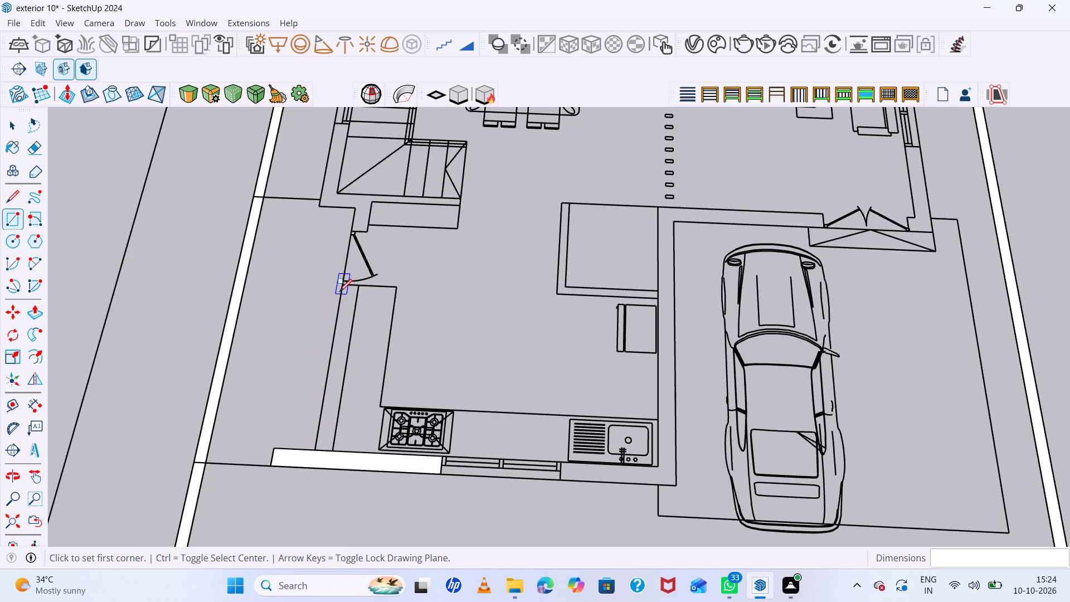
scroll(343, 288, up, 7)
click(344, 281)
scroll(374, 317, down, 7)
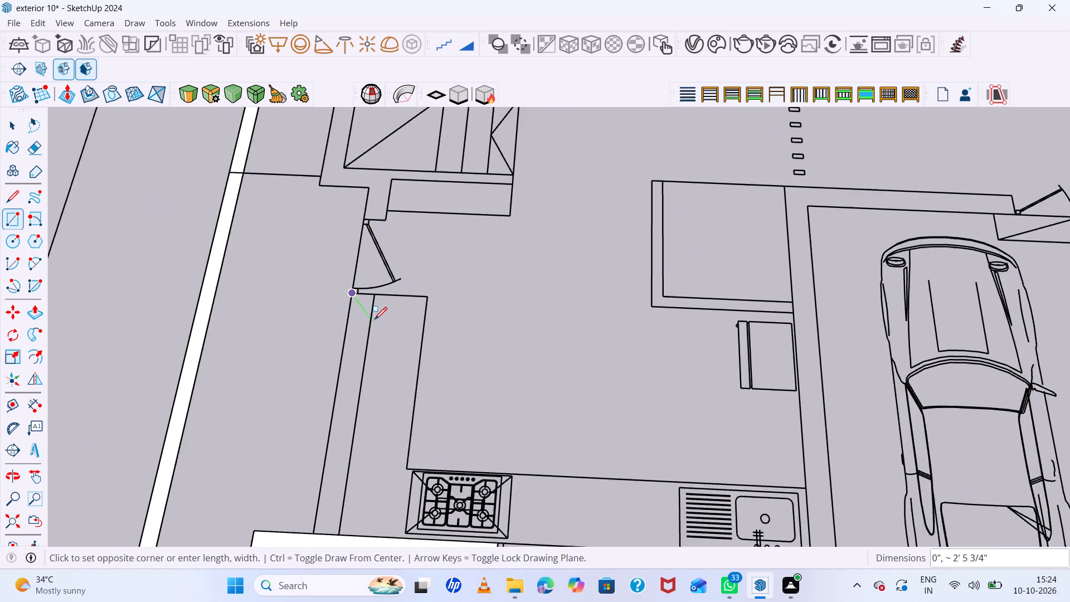
scroll(374, 319, down, 3)
click(359, 445)
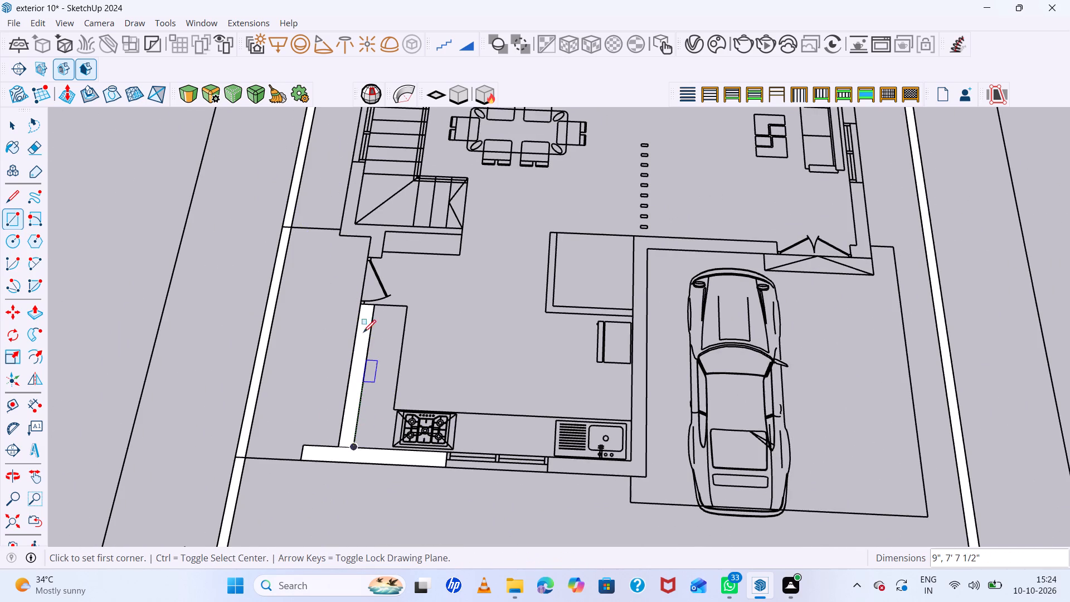
Draw rectangles over the 9" by 1' 3" wall stub beside the side door and the adjoining wall at the staircase's outer corner.
scroll(373, 216, up, 9)
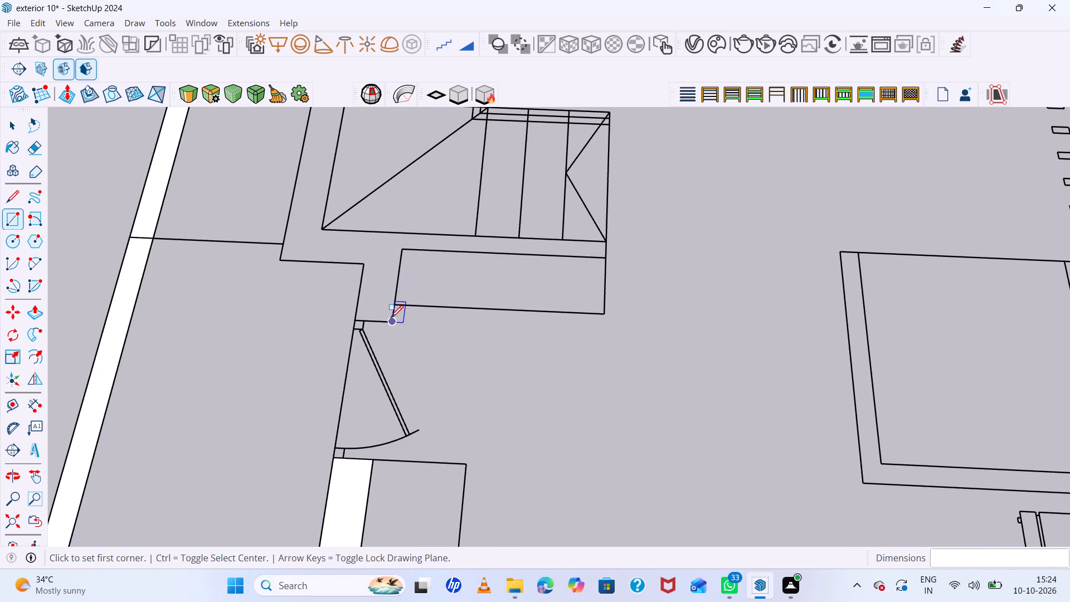
click(391, 319)
click(367, 261)
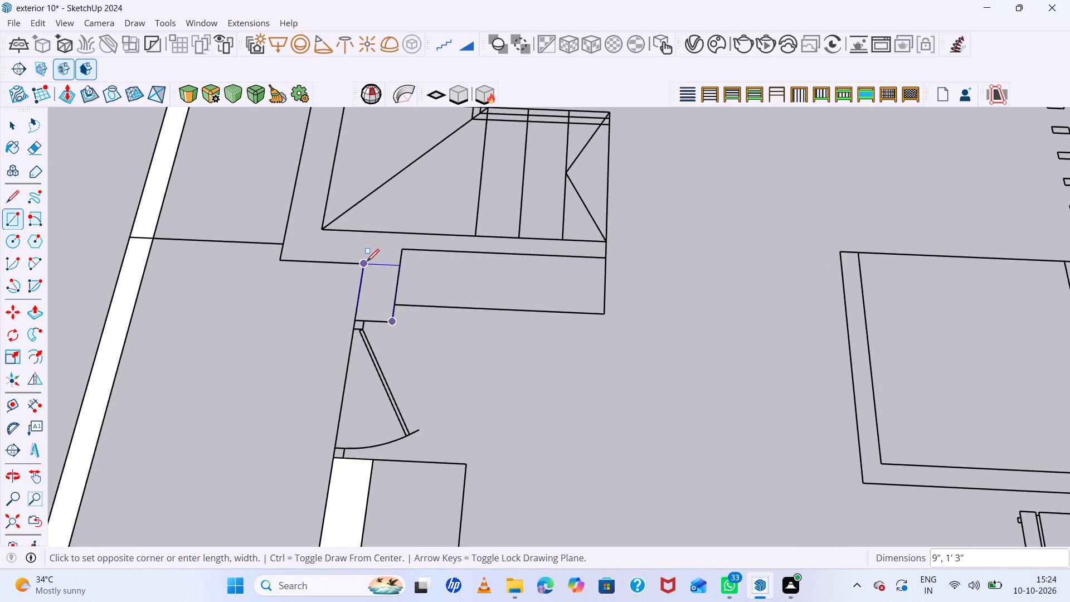
click(283, 260)
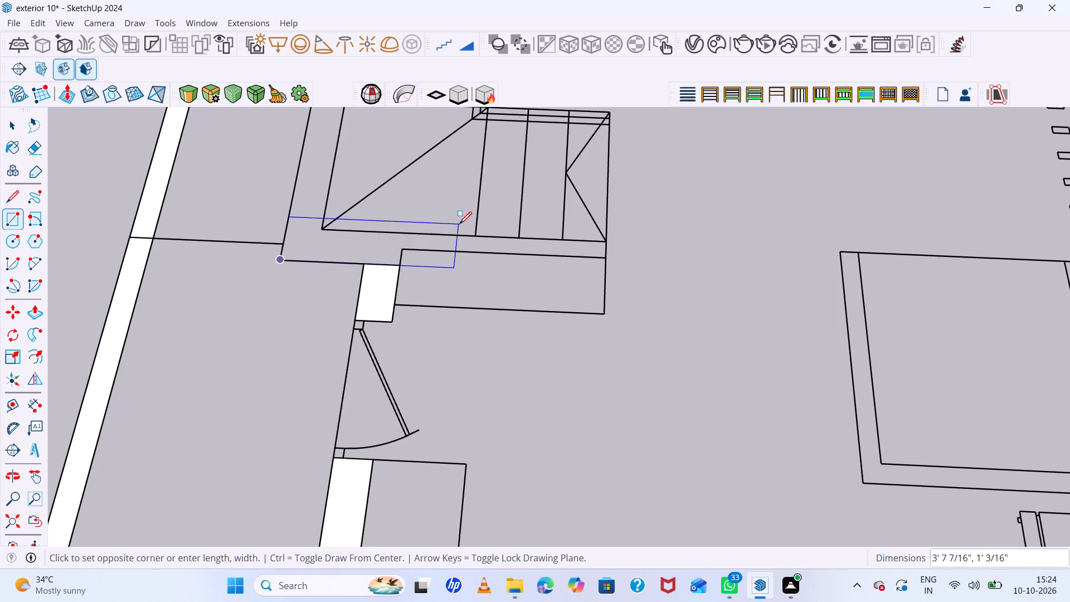
click(406, 234)
Draw a 4 1/2" by 4' 3" rectangle over the thin wall along the staircase's lower flight.
scroll(407, 240, up, 6)
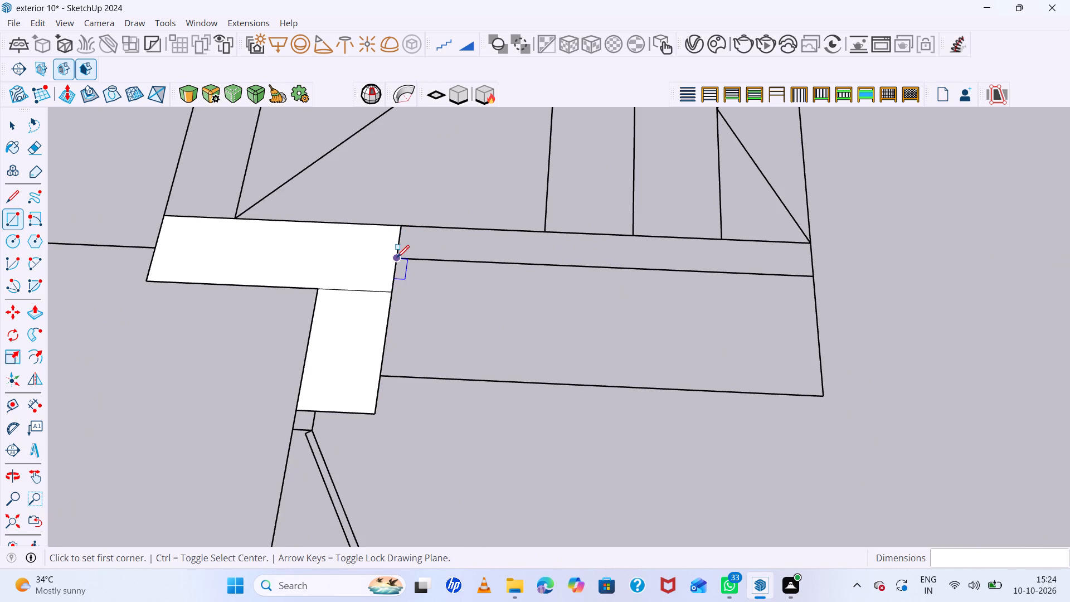
click(397, 258)
click(805, 241)
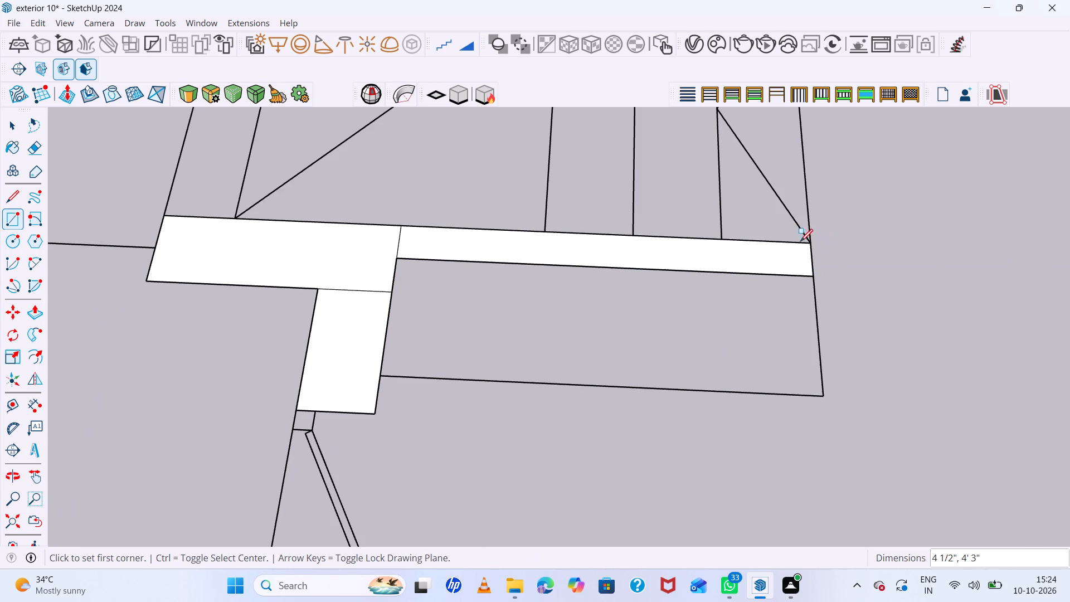
Draw a rectangle over the staircase's outer side wall, from the traced corner wall to the staircase window.
scroll(480, 258, down, 6)
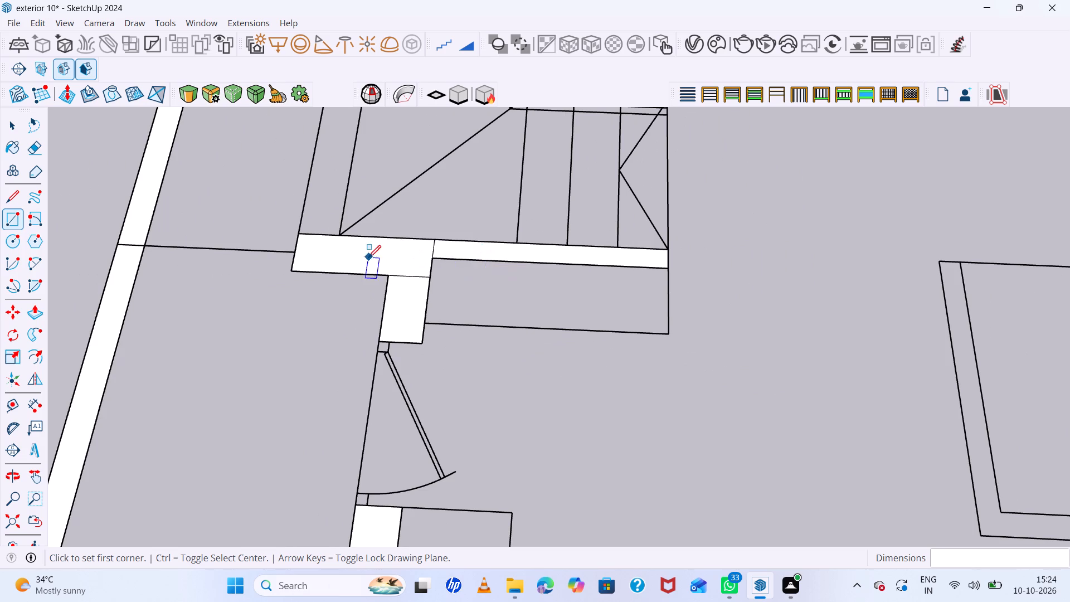
scroll(390, 249, up, 5)
scroll(416, 243, down, 20)
scroll(419, 292, up, 7)
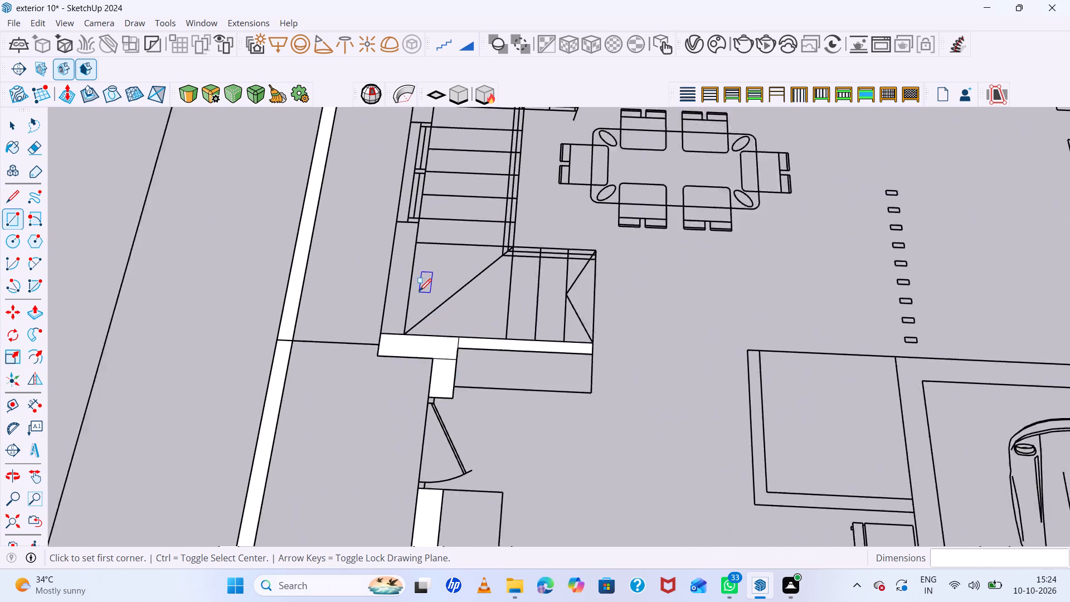
scroll(401, 316, up, 5)
click(400, 351)
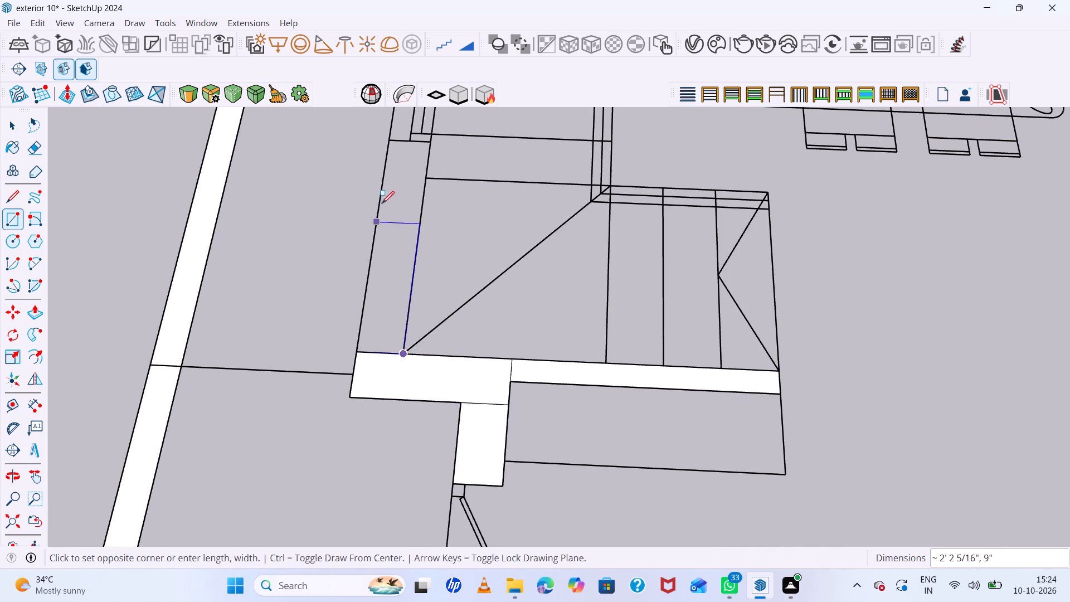
click(393, 143)
Draw a rectangle about 9" by 5' 3" over the outer side wall between the staircase window and the bedroom window.
scroll(393, 310, down, 7)
scroll(483, 361, down, 6)
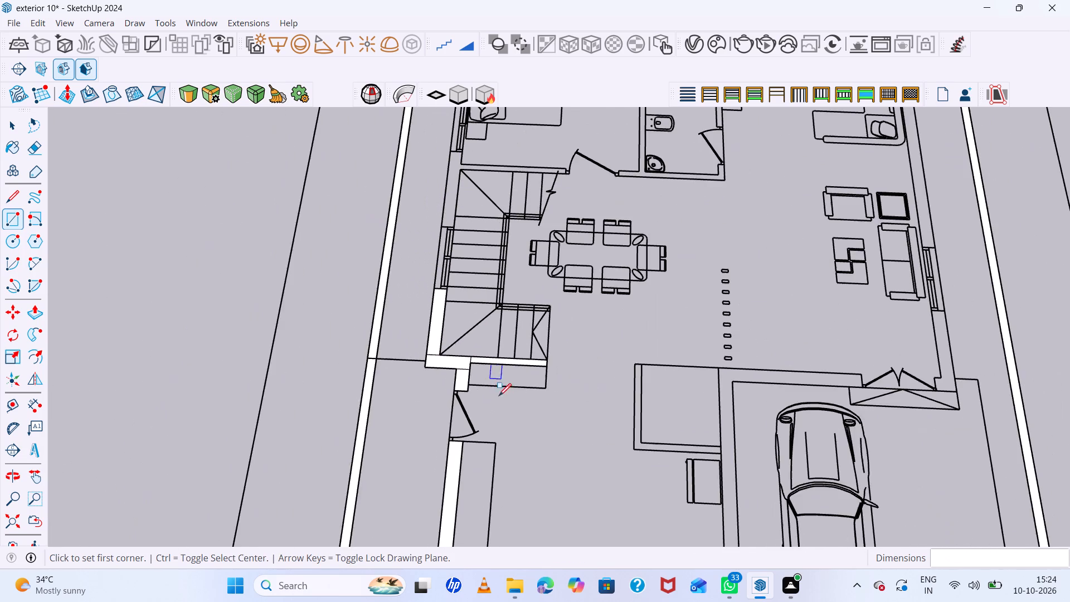
scroll(473, 200, up, 5)
scroll(425, 222, up, 5)
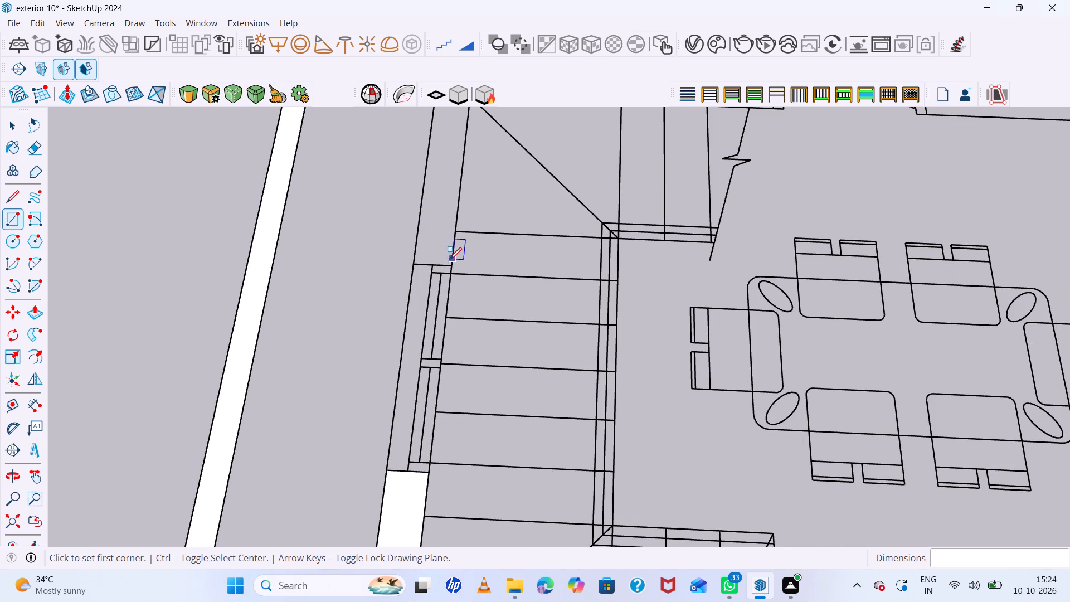
click(449, 264)
scroll(430, 233, down, 12)
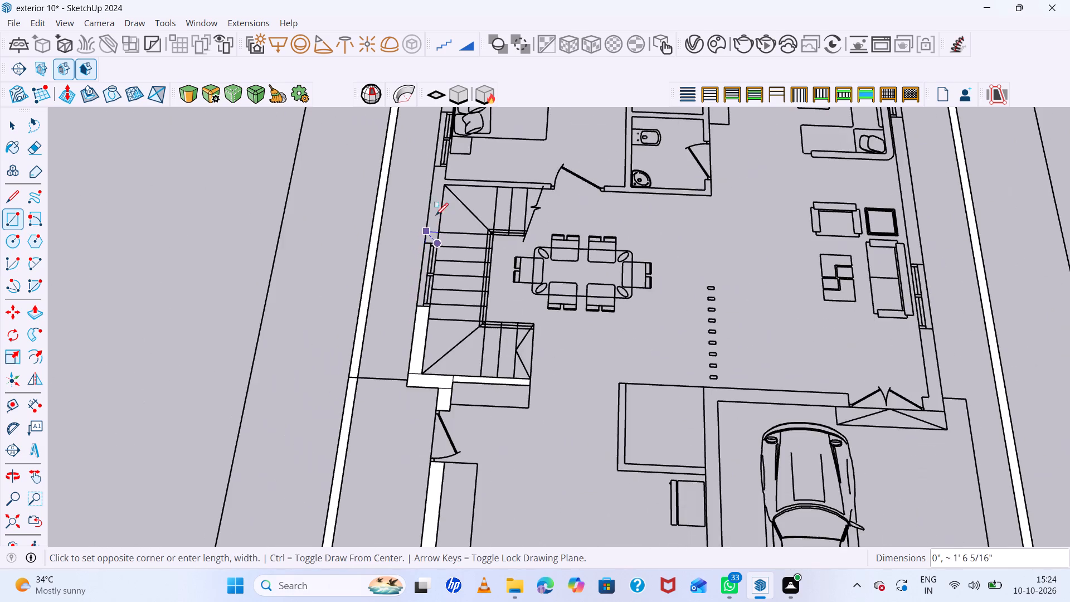
scroll(437, 185, up, 16)
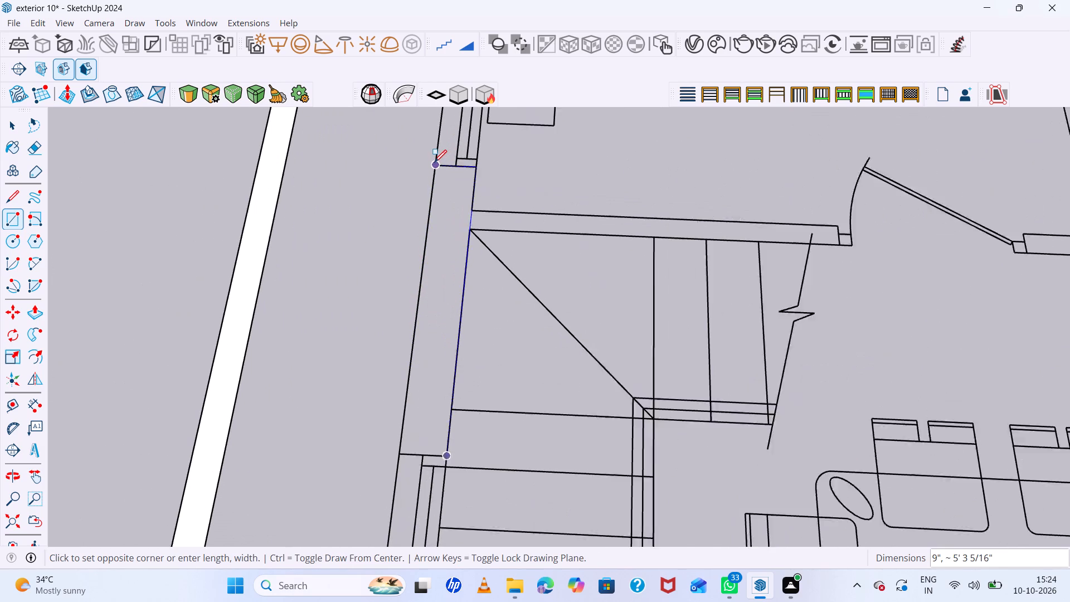
scroll(434, 162, up, 1)
click(435, 164)
Draw a rectangle about 9" by 9' 4" over the bedroom's outer side wall, from its window to the rear corner.
scroll(367, 292, down, 13)
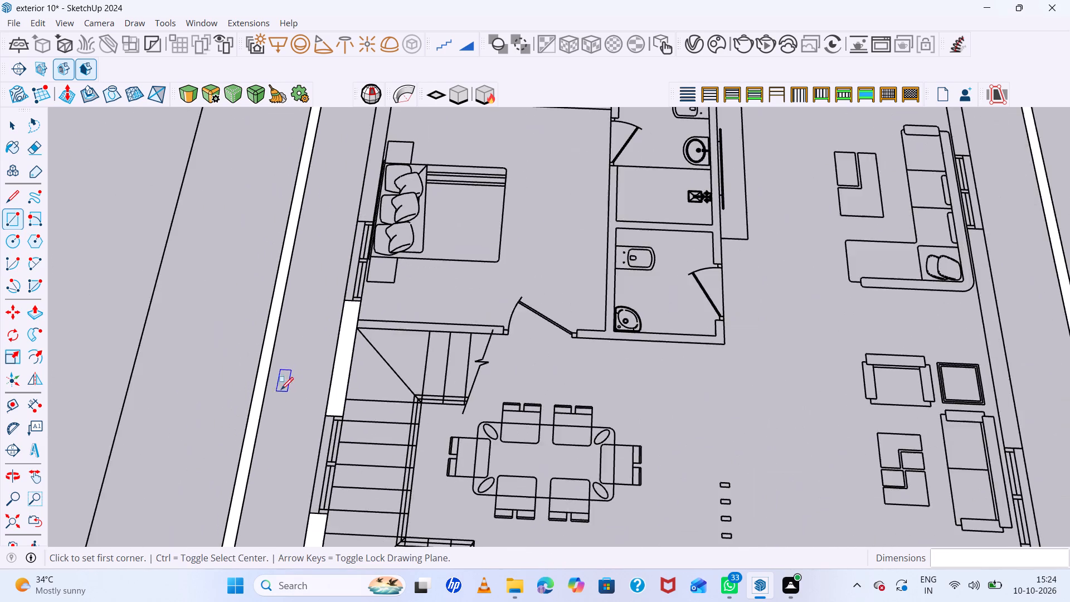
scroll(281, 390, down, 9)
scroll(356, 205, up, 11)
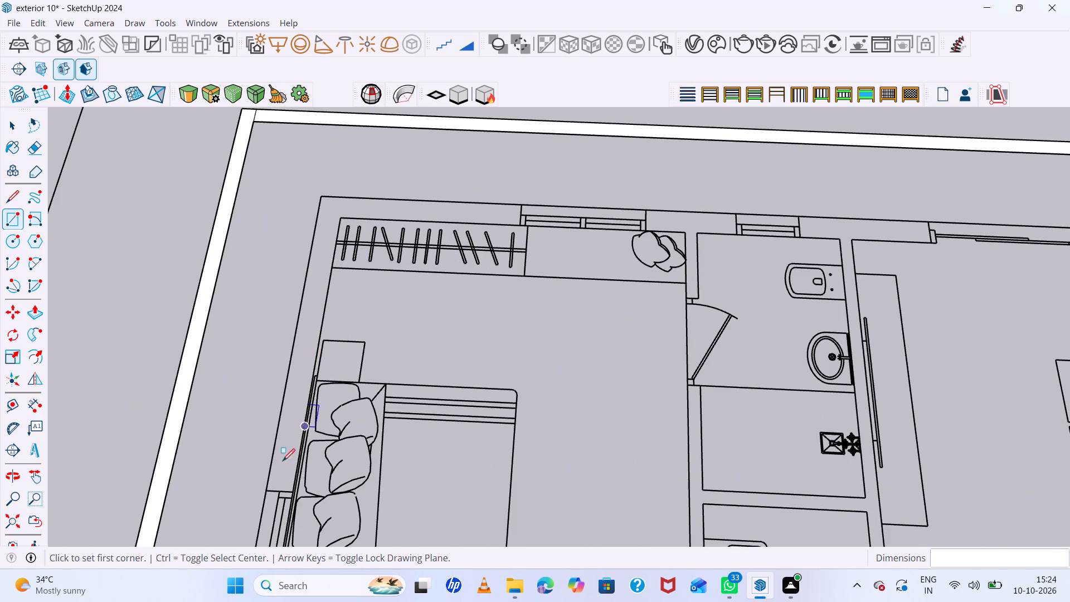
scroll(276, 484, up, 17)
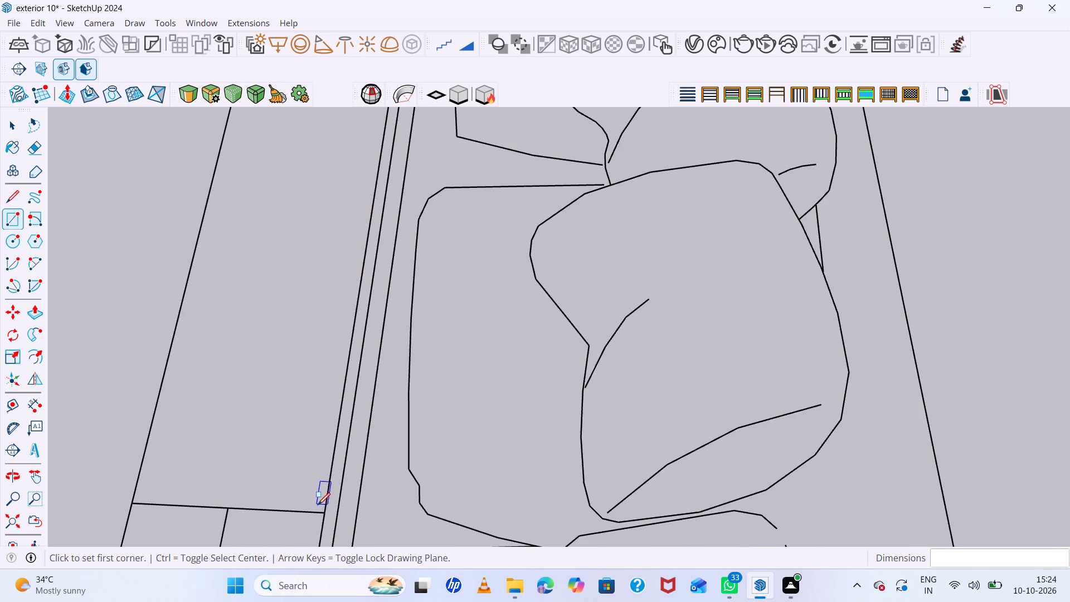
click(323, 512)
scroll(133, 460, down, 13)
scroll(162, 411, down, 11)
scroll(223, 259, up, 4)
click(215, 170)
Draw a rectangle over the rear wall behind the wardrobe, from the bedroom corner wall to the rear bedroom window.
scroll(234, 188, up, 3)
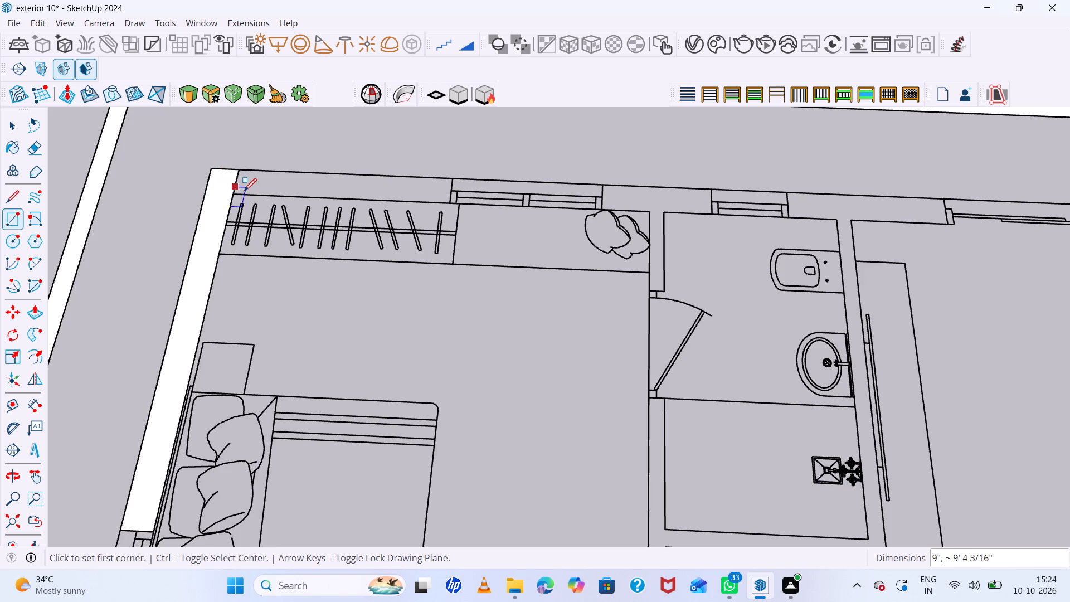
scroll(244, 191, up, 4)
click(227, 197)
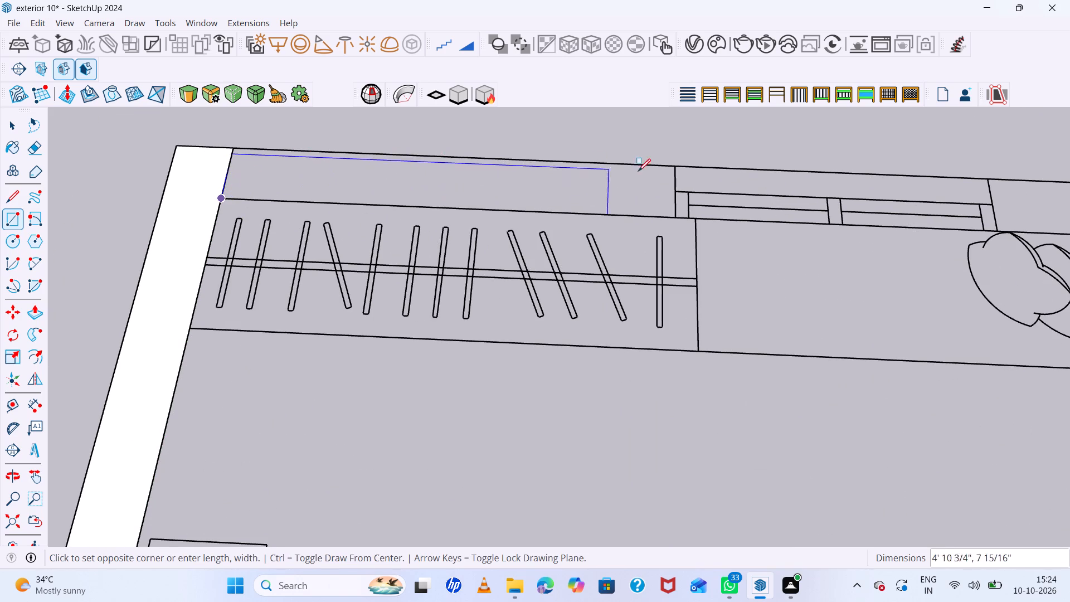
click(675, 167)
Draw a rectangle about 2' 10 5/8" by 9" over the rear wall between the bedroom window and the bathroom ventilator.
scroll(303, 215, down, 6)
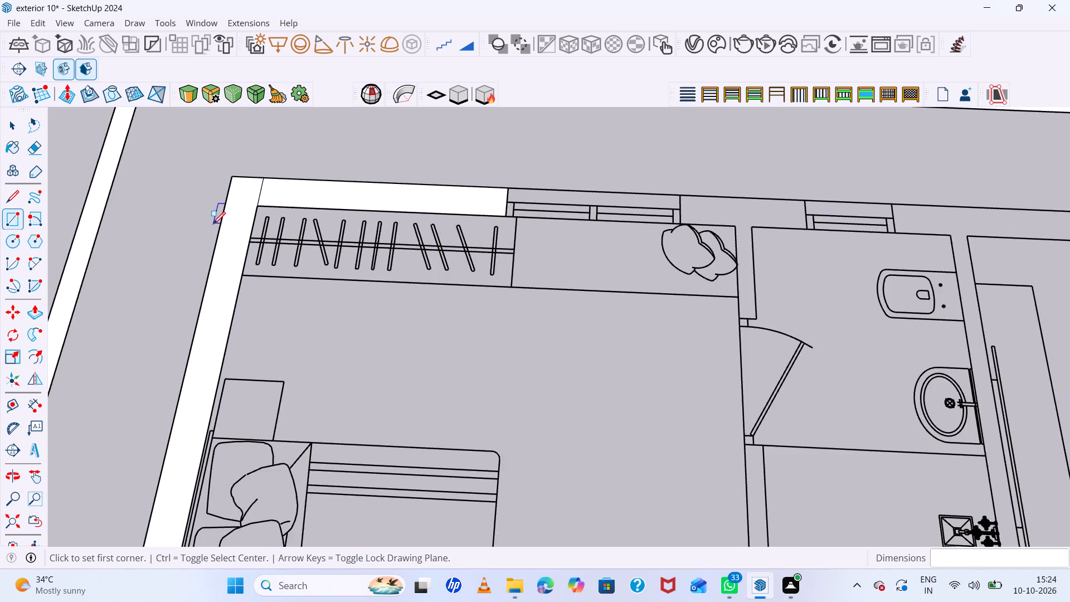
scroll(213, 224, down, 5)
scroll(454, 196, up, 12)
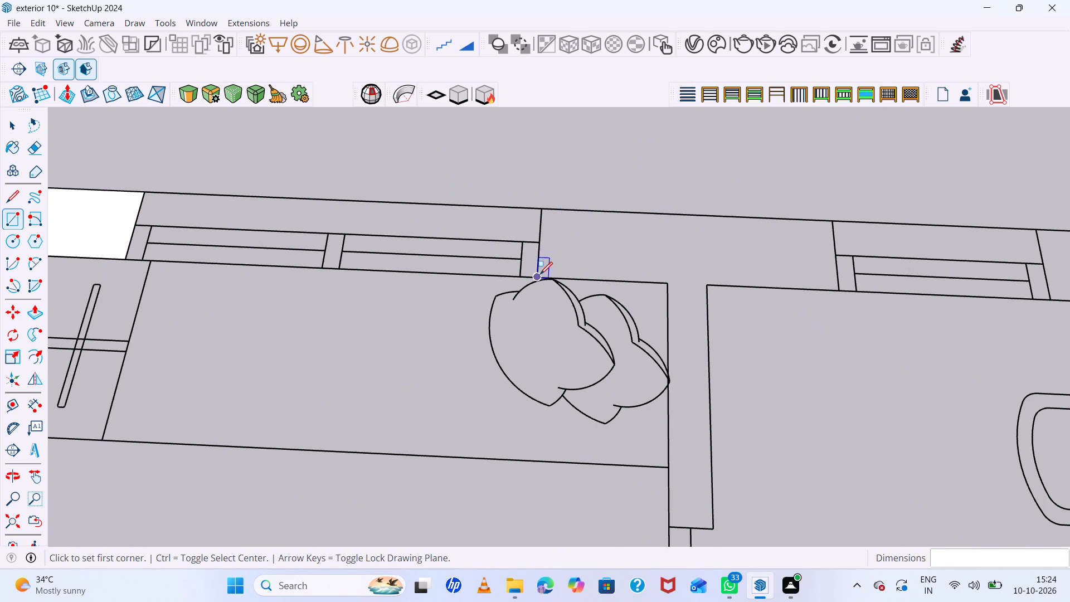
click(540, 274)
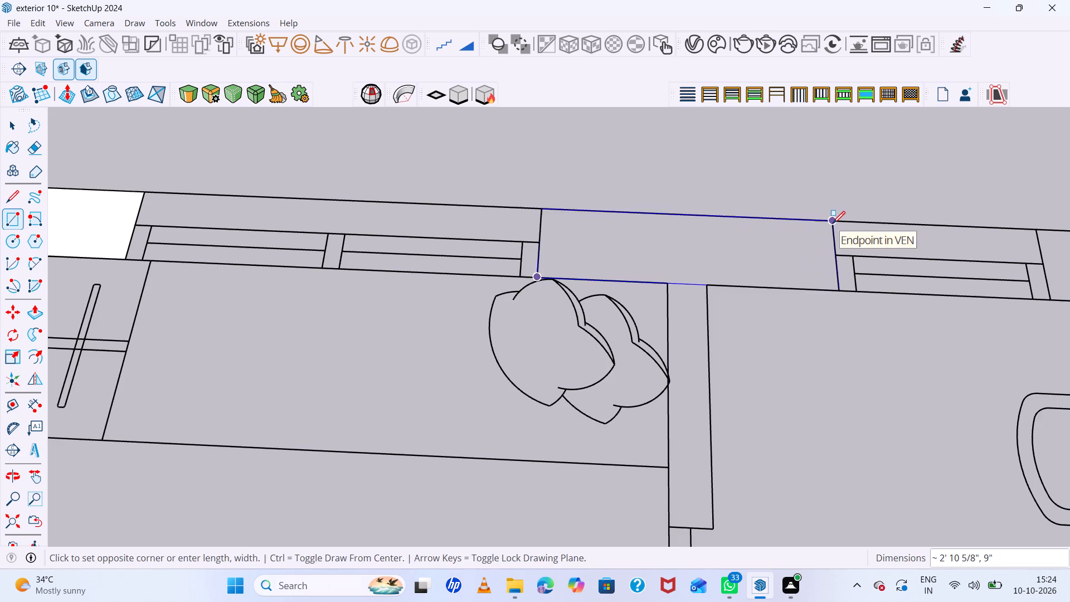
click(833, 224)
Draw a rectangle over the rear wall between the bathroom ventilator and the living room's sliding opening.
scroll(433, 222, down, 6)
scroll(222, 208, down, 5)
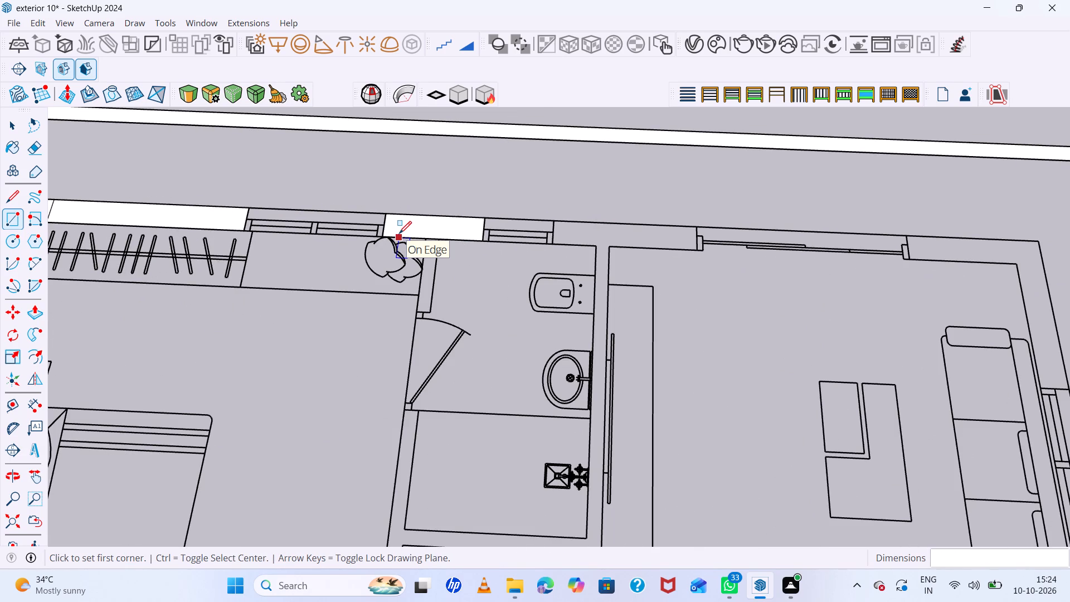
scroll(448, 238, down, 2)
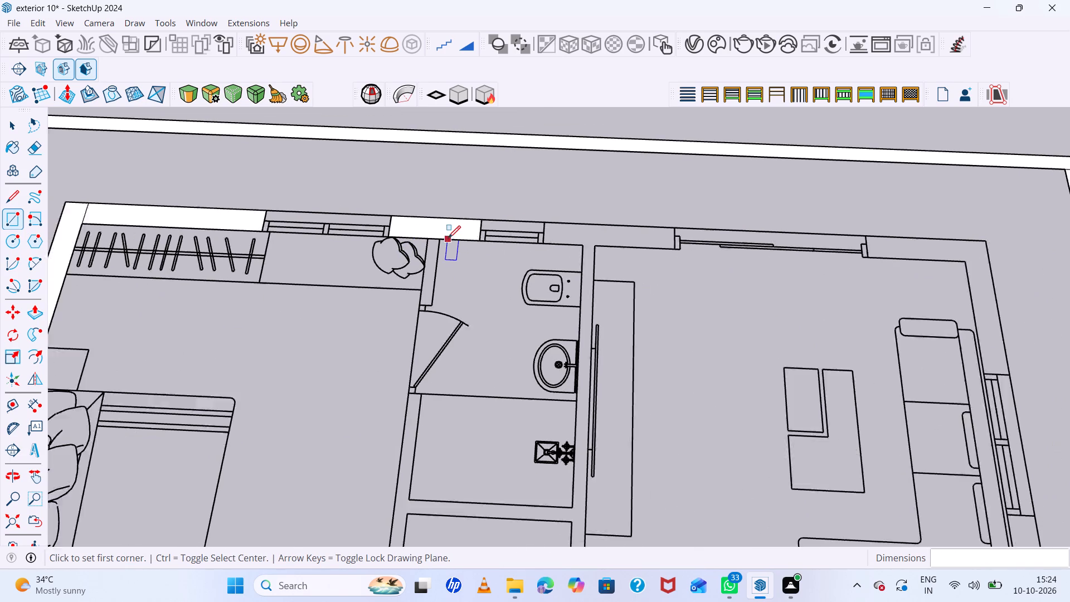
scroll(448, 238, down, 2)
scroll(594, 219, up, 6)
scroll(495, 249, up, 5)
click(455, 263)
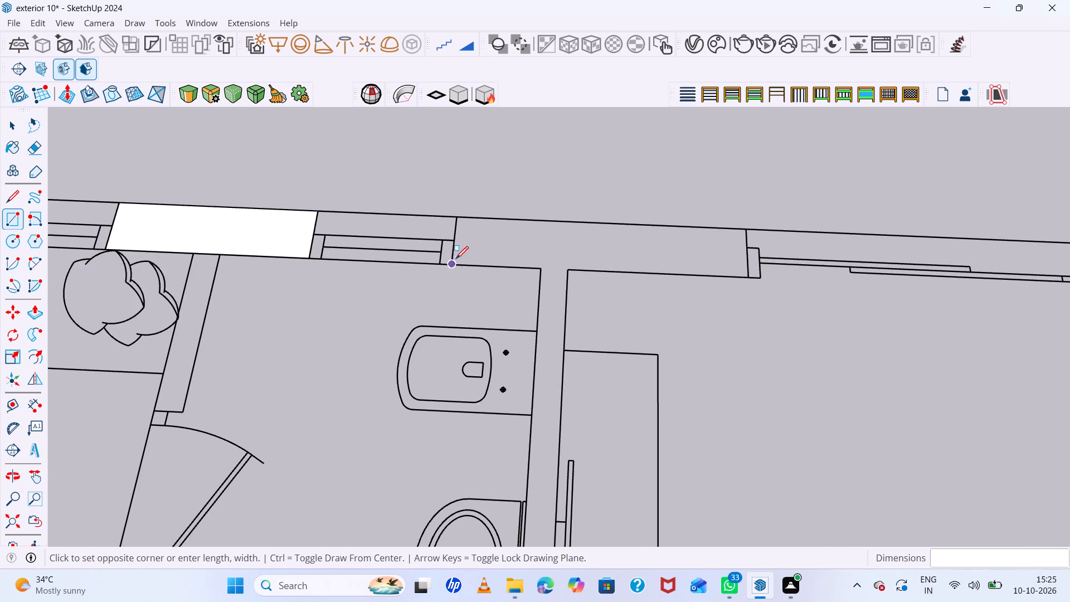
click(747, 230)
Draw a 3' 9" by 9" rectangle over the rear wall from the living room's sliding opening to the outer corner.
scroll(510, 209, down, 6)
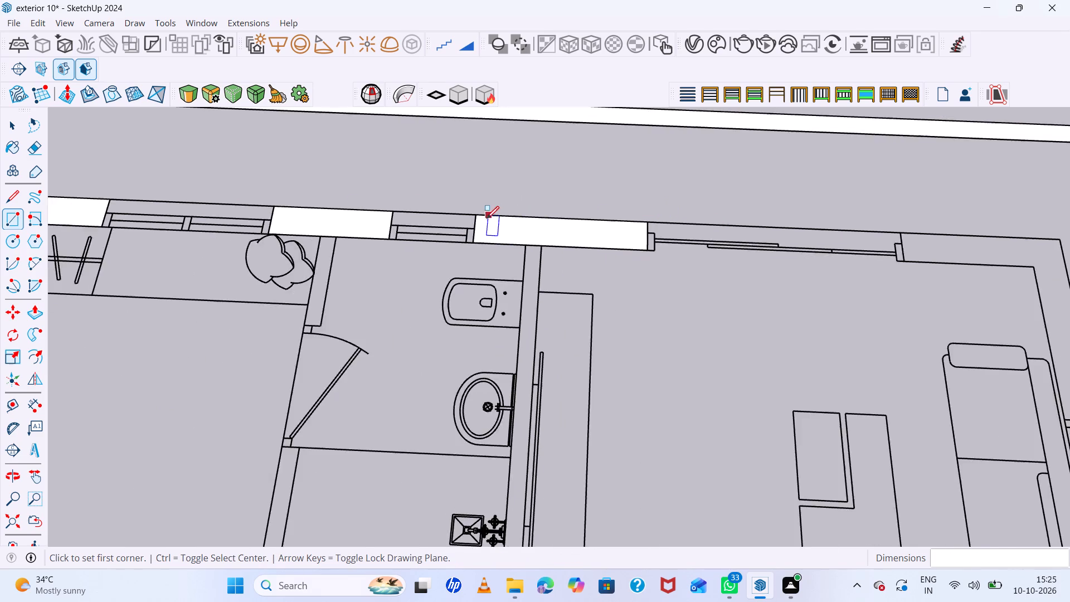
scroll(487, 219, down, 6)
scroll(934, 176, up, 5)
scroll(757, 234, up, 6)
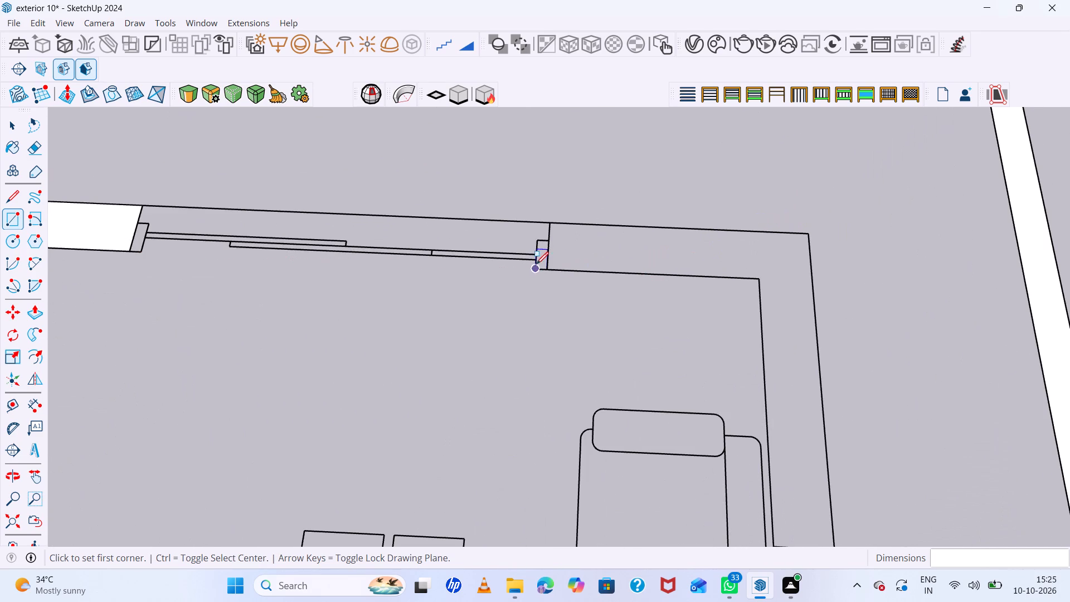
click(551, 266)
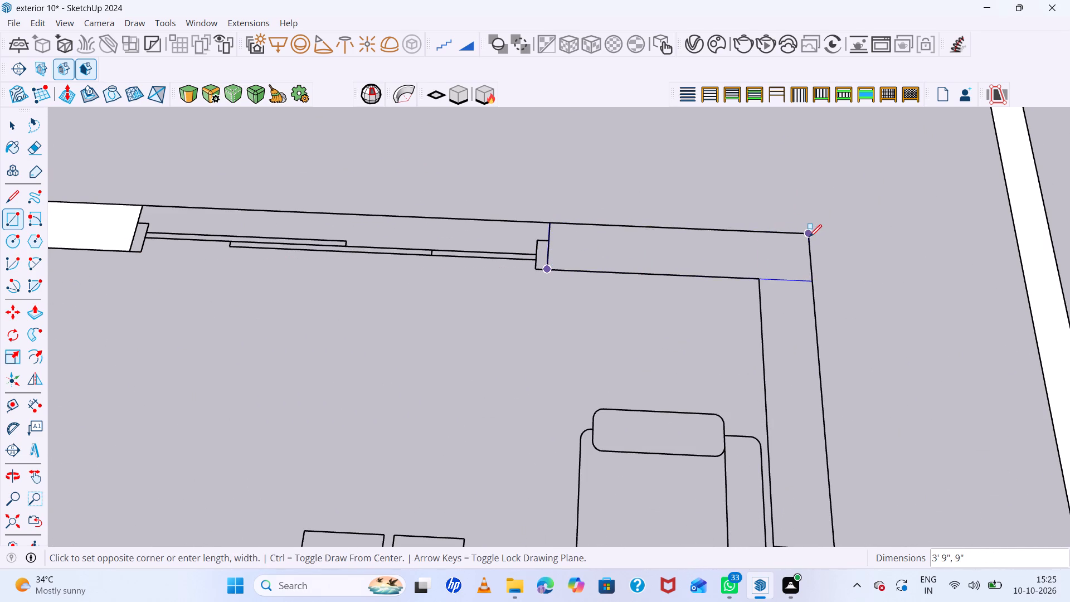
click(809, 237)
Draw a rectangle over the living room's outer side wall, from the rear corner wall to the first side window.
scroll(724, 210, down, 7)
scroll(746, 260, up, 6)
click(740, 234)
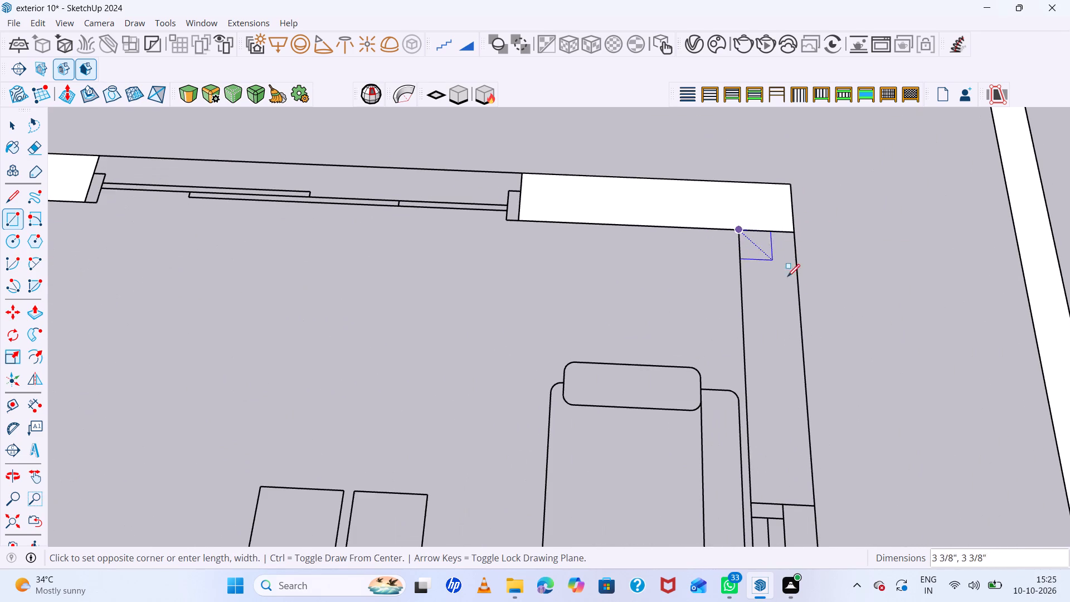
click(813, 506)
scroll(726, 213, down, 6)
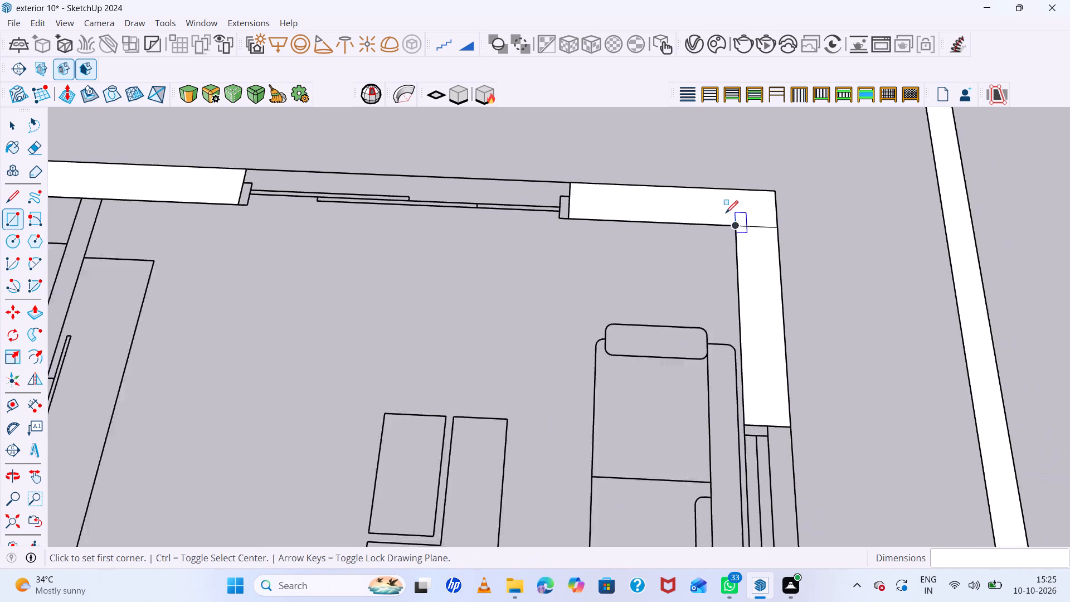
Draw a rectangle about 9" by 10' 3" over the living room's outer side wall between its two side windows.
scroll(733, 202, down, 15)
scroll(769, 328, up, 13)
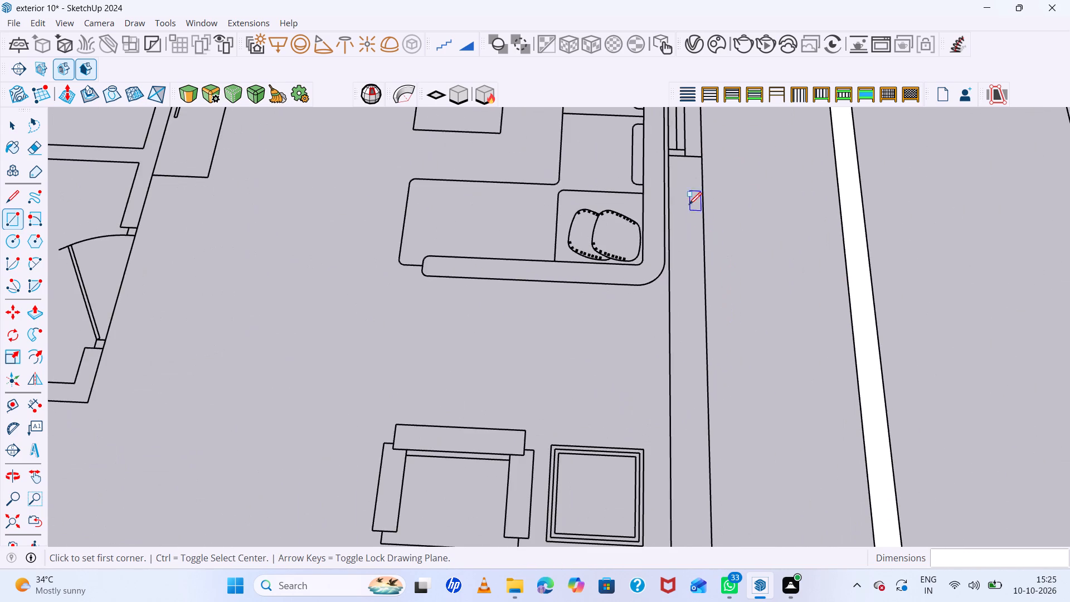
scroll(687, 197, up, 3)
click(663, 144)
scroll(717, 212, down, 9)
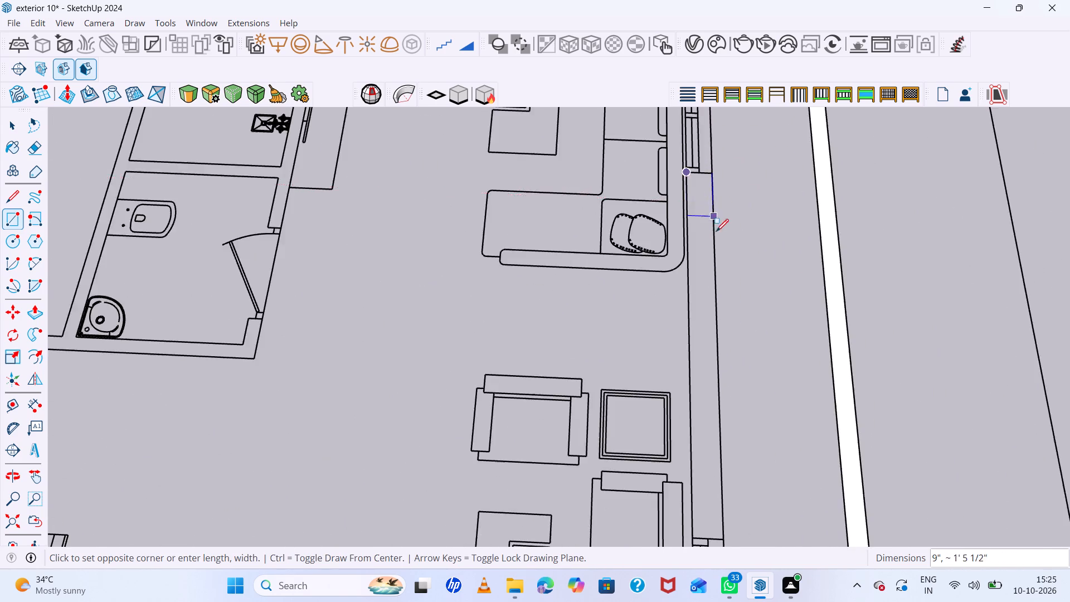
scroll(716, 231, down, 3)
scroll(721, 404, up, 6)
click(721, 425)
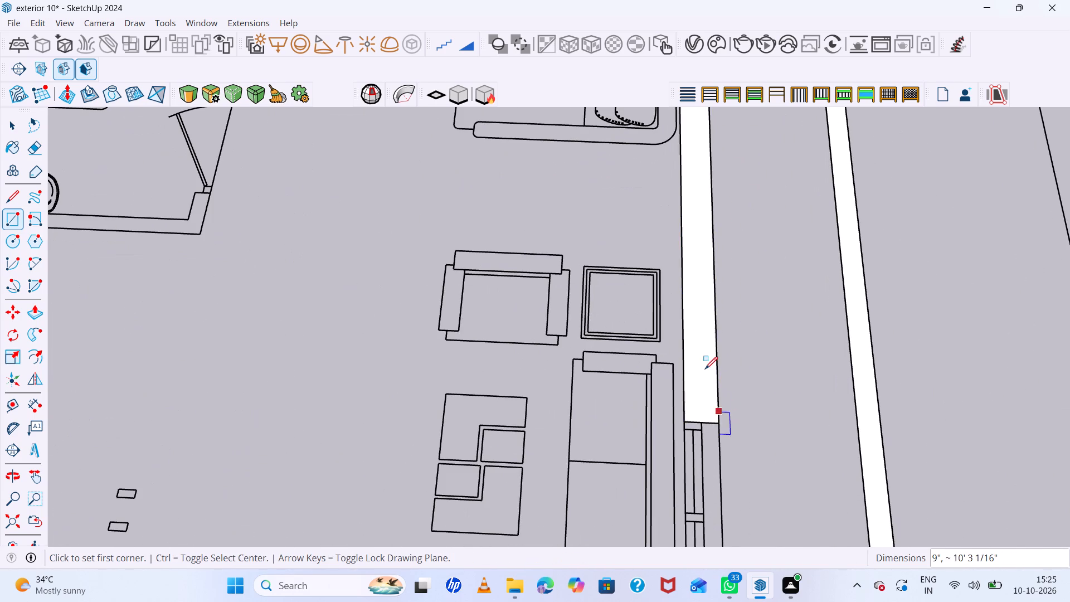
Draw a 9" by 4' 9" rectangle over the outer side wall from the second side window to the front corner.
scroll(679, 281, down, 15)
scroll(685, 365, up, 11)
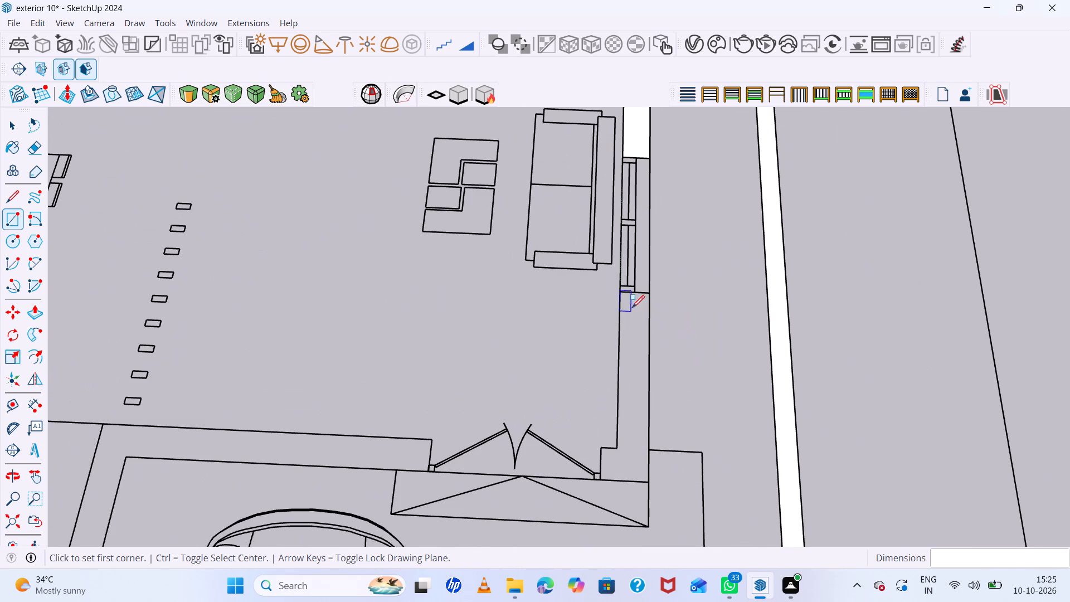
click(622, 293)
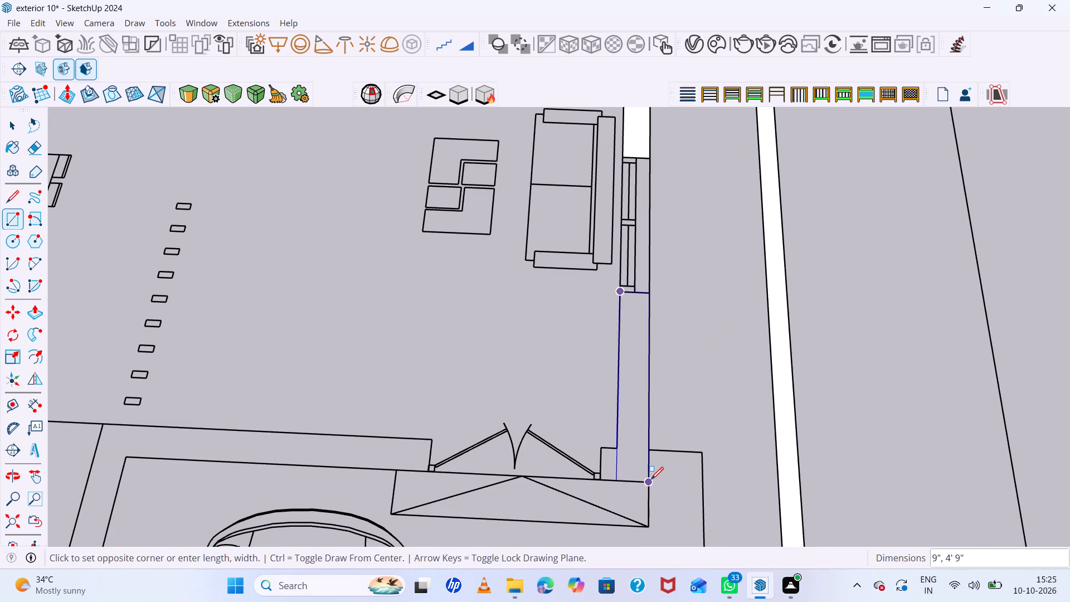
click(651, 479)
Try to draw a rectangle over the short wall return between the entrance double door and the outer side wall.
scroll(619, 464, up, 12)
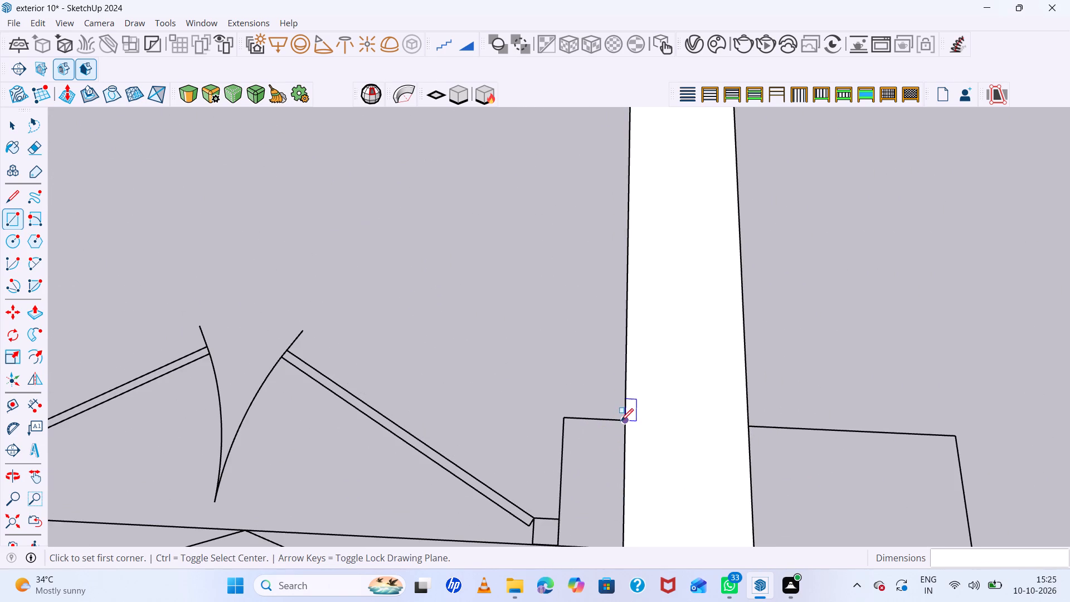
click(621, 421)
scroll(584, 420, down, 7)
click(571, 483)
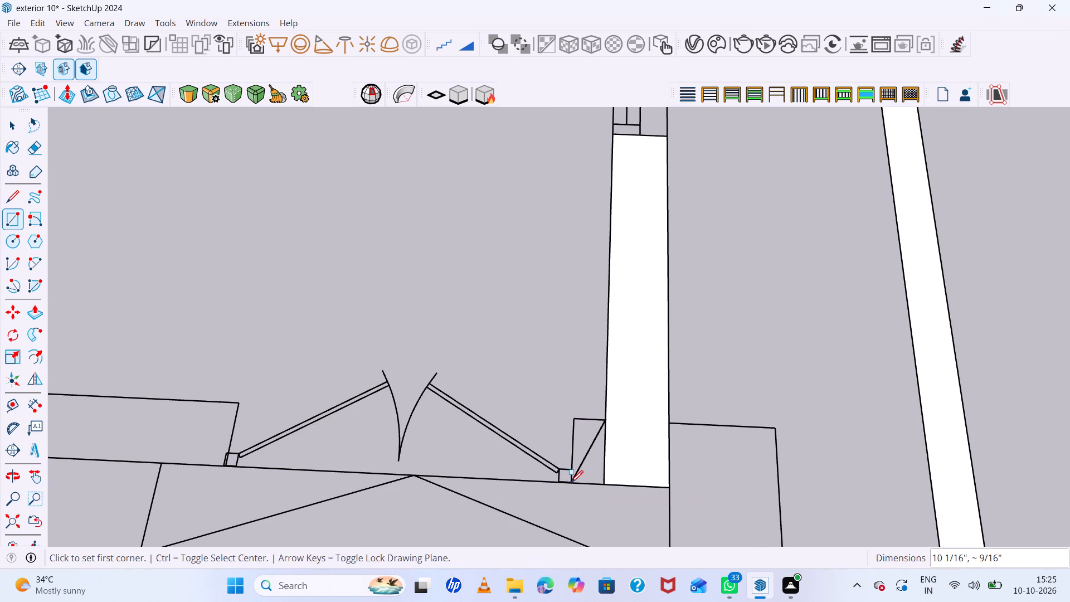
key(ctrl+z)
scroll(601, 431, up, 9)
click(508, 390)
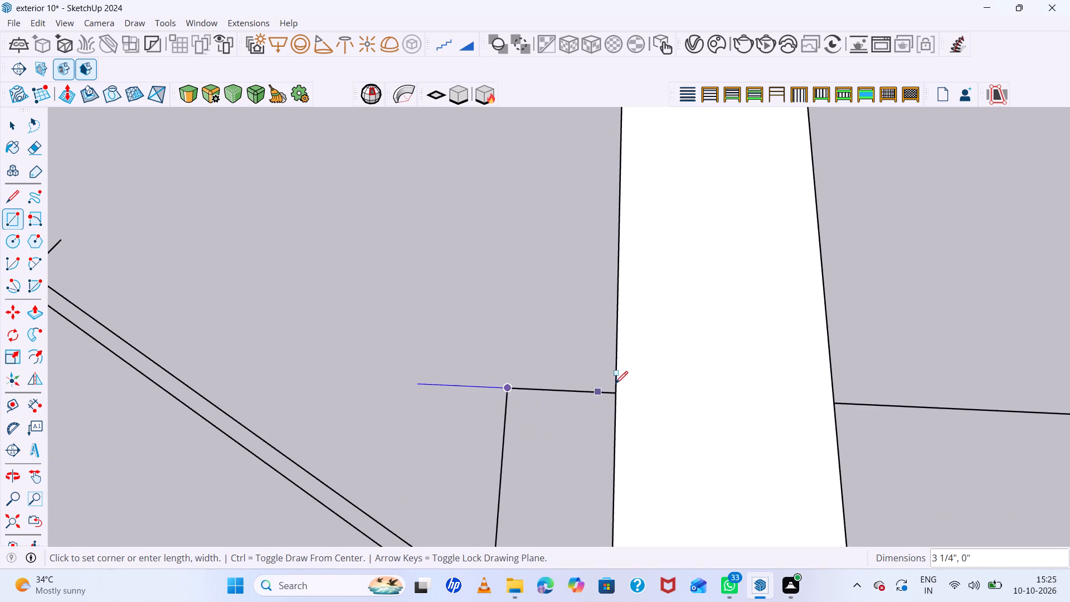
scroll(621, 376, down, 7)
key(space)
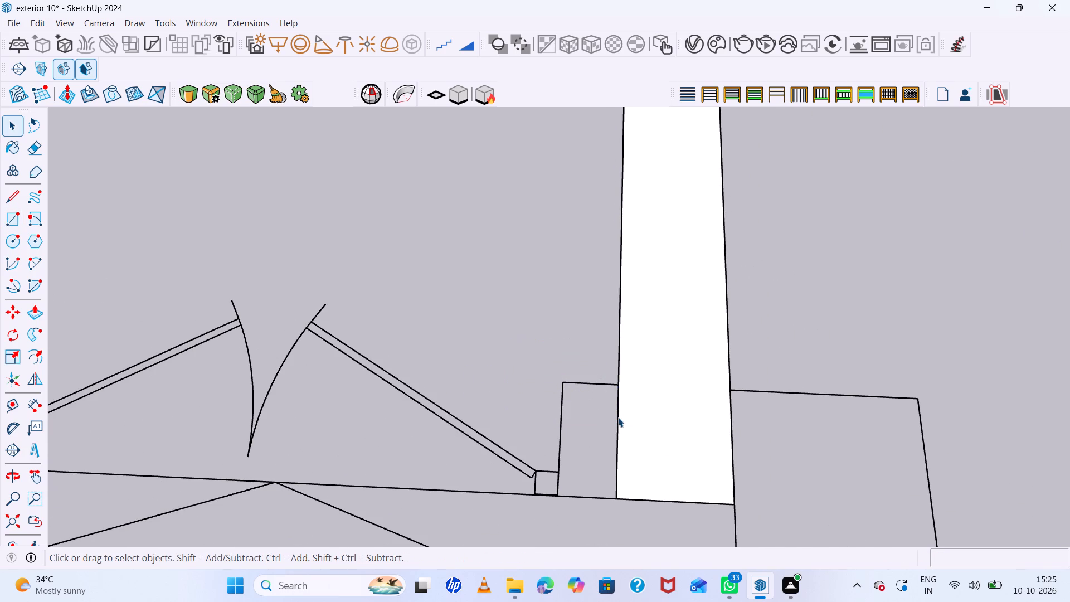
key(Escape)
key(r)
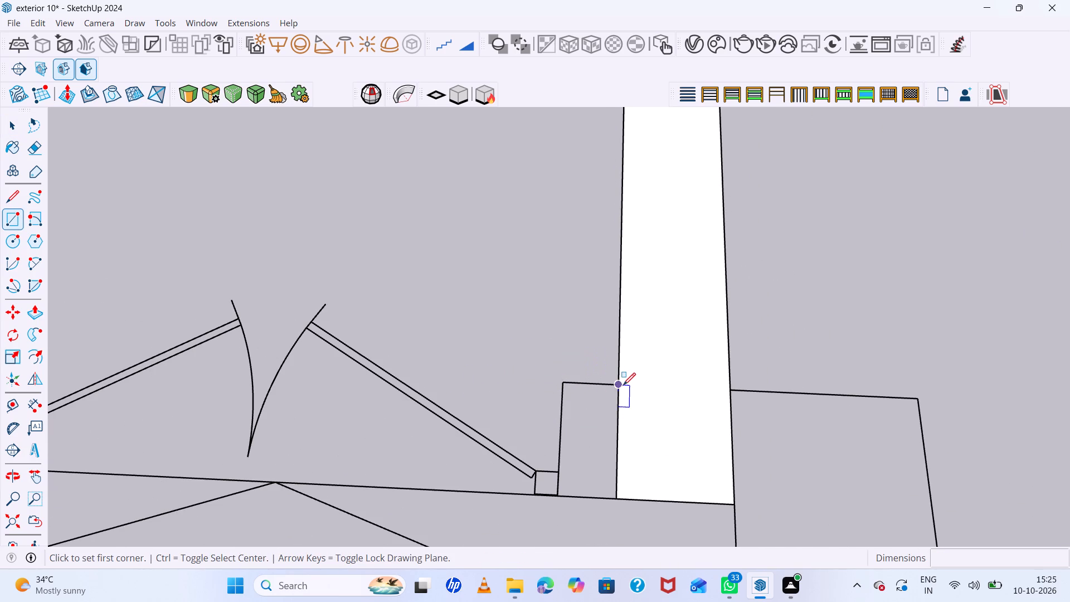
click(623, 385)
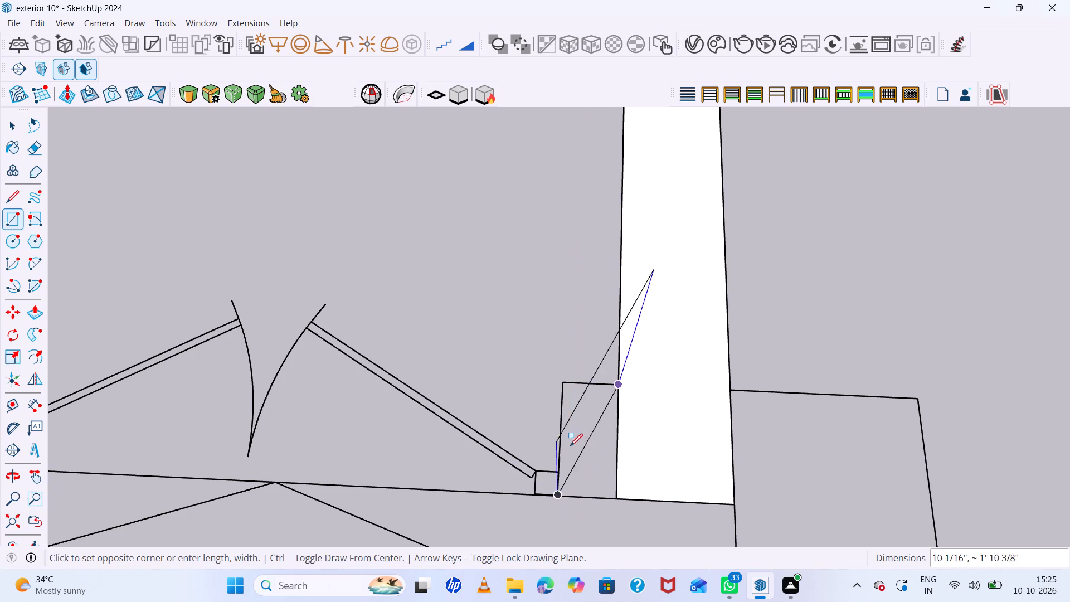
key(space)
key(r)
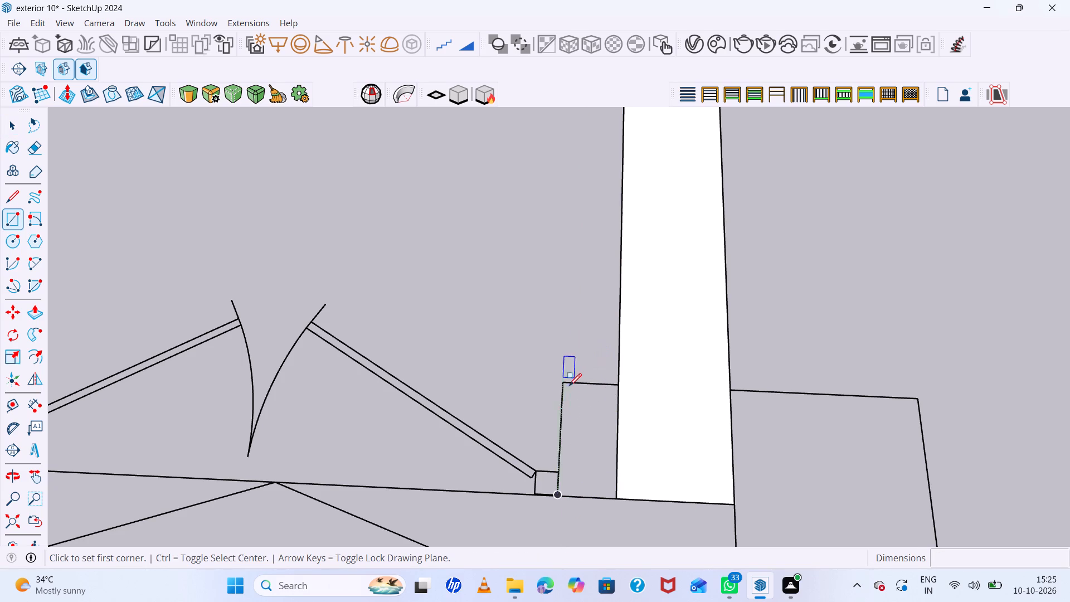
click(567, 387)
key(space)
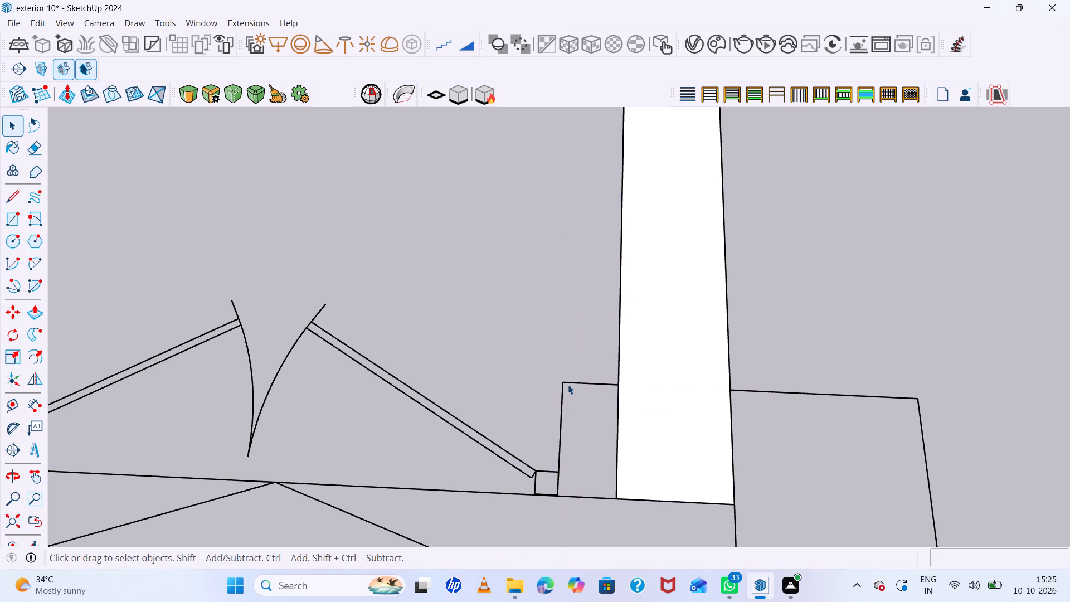
Fill the wall return beside the entrance double door with a 9" by 4 1/2" rectangle and erase its dividing line with the side wall.
key(r)
click(567, 383)
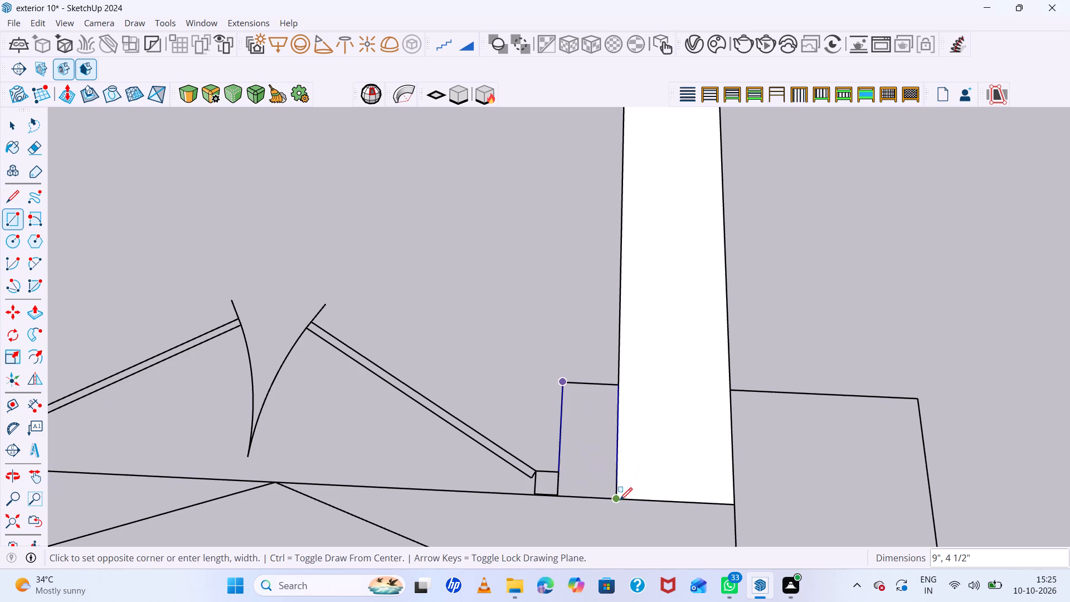
click(620, 500)
key(e)
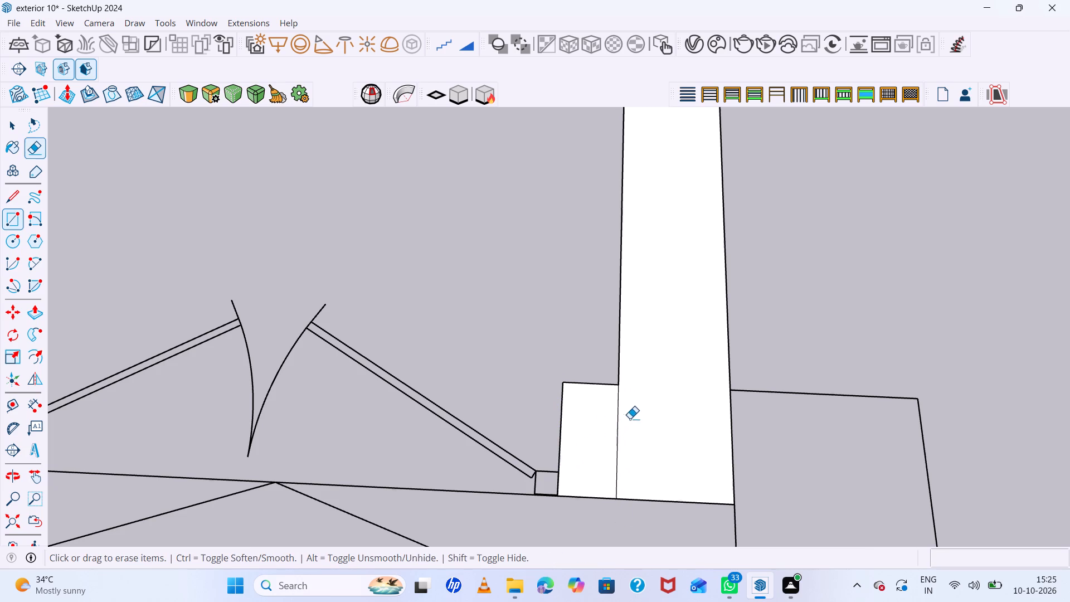
drag(634, 423, 609, 436)
Erase the dividing lines between the wall faces that meet at the staircase corner, including the thin stair wall.
scroll(619, 417, down, 14)
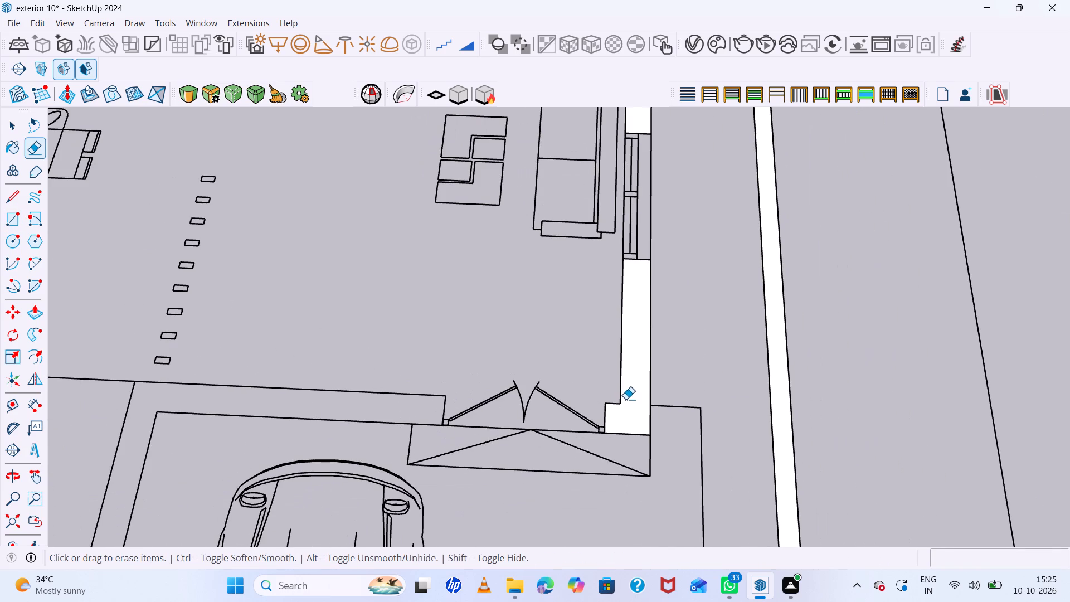
scroll(629, 390, up, 4)
scroll(641, 387, down, 4)
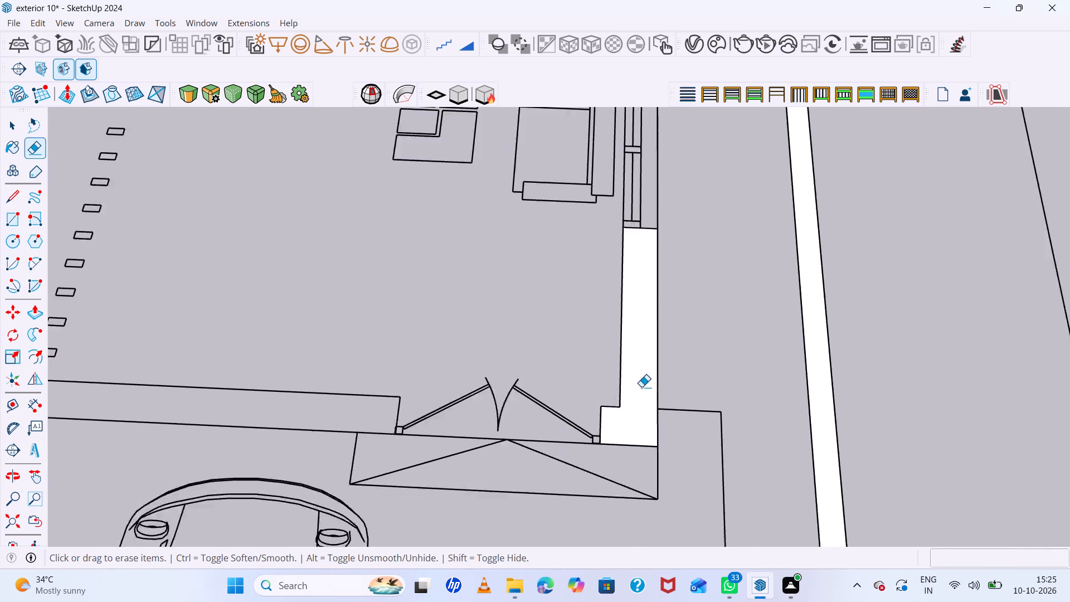
scroll(641, 387, down, 2)
scroll(718, 401, down, 14)
scroll(441, 383, up, 13)
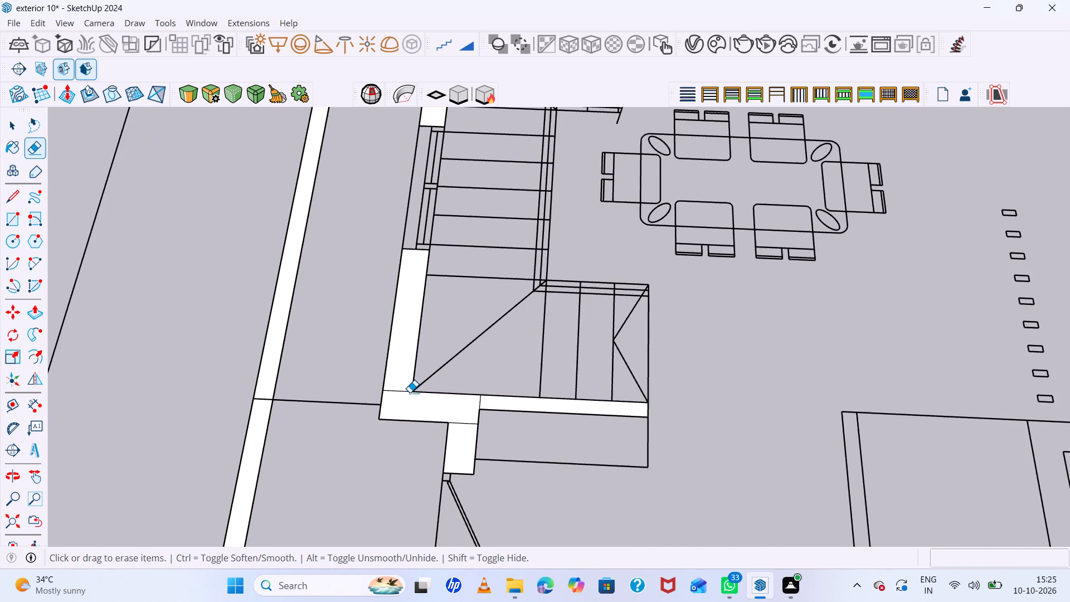
click(409, 392)
click(456, 429)
click(461, 425)
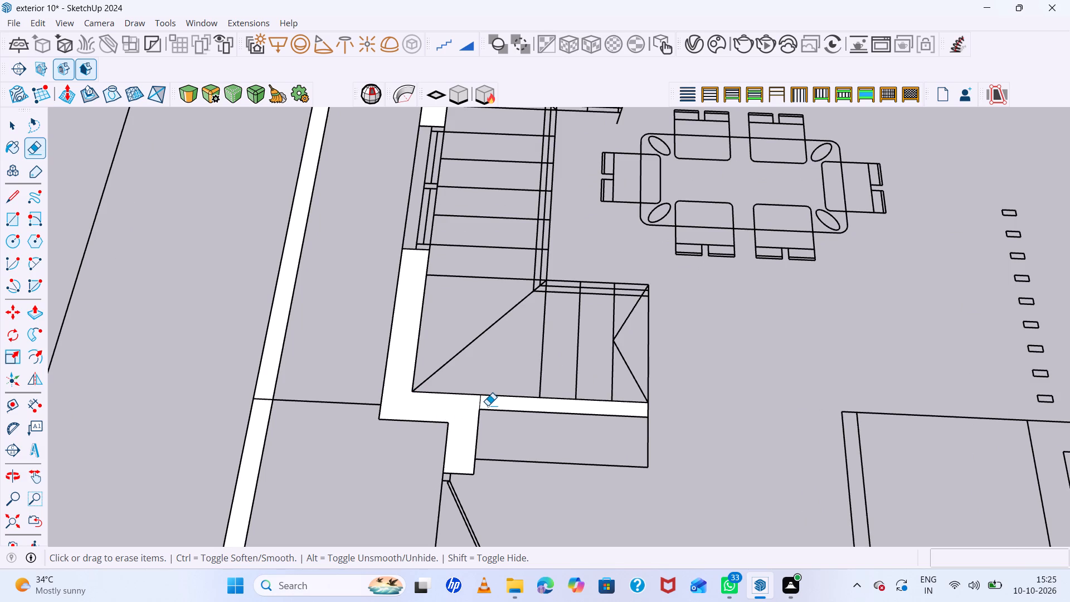
drag(488, 405, 470, 402)
click(469, 402)
Erase the dividing line where the kitchen's side wall meets its front wall.
scroll(457, 395, down, 15)
scroll(606, 375, down, 6)
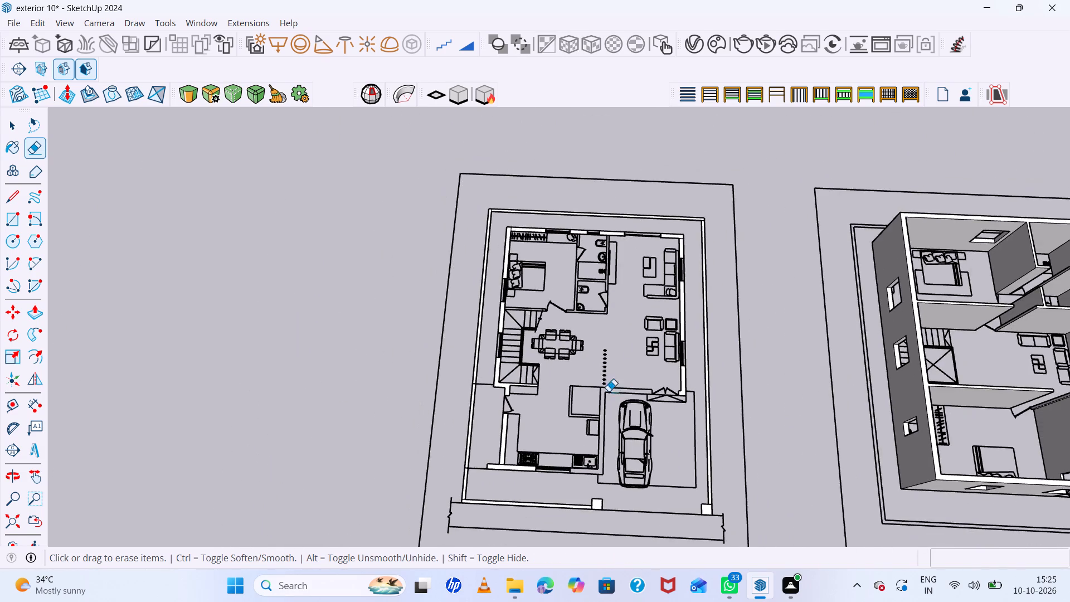
scroll(440, 509, up, 19)
click(546, 426)
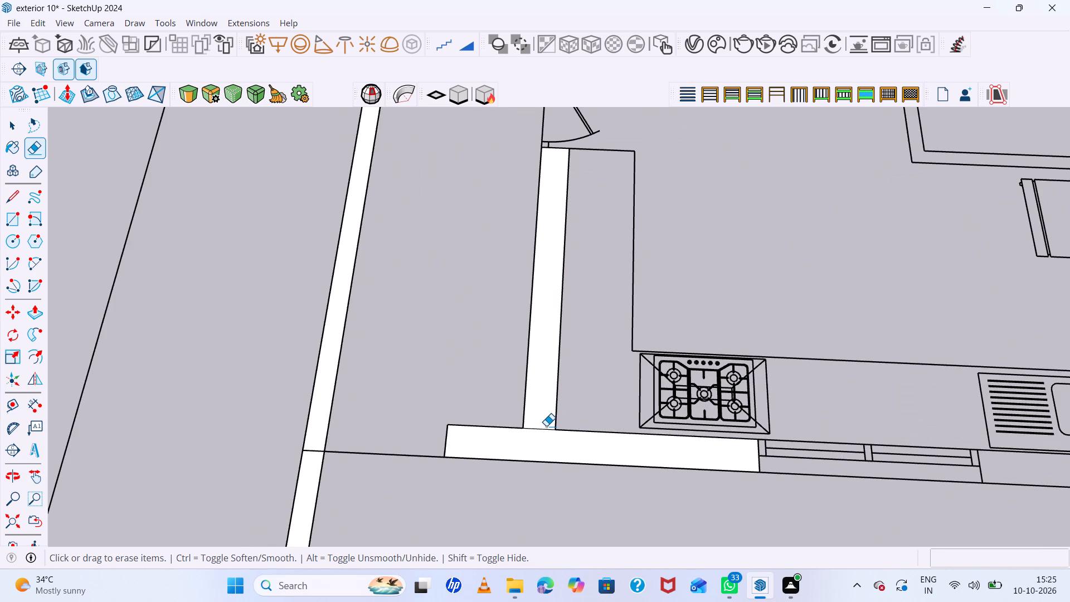
double_click(544, 428)
Examine the junction of the side boundary wall with the gate pillar beside the car porch.
scroll(470, 423, down, 15)
scroll(715, 459, up, 9)
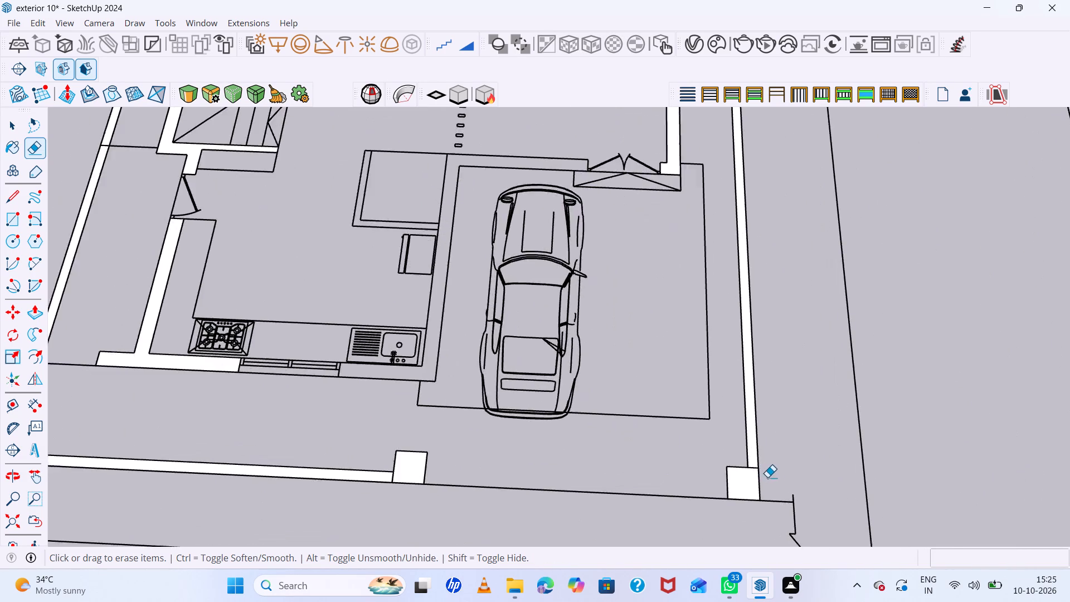
scroll(767, 477, up, 3)
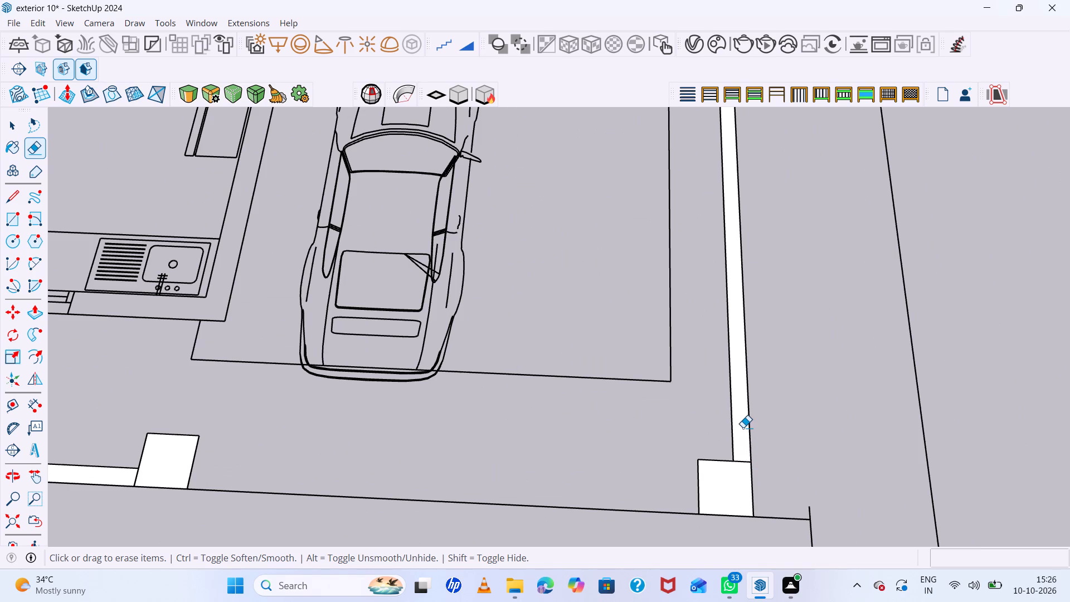
scroll(742, 424, down, 6)
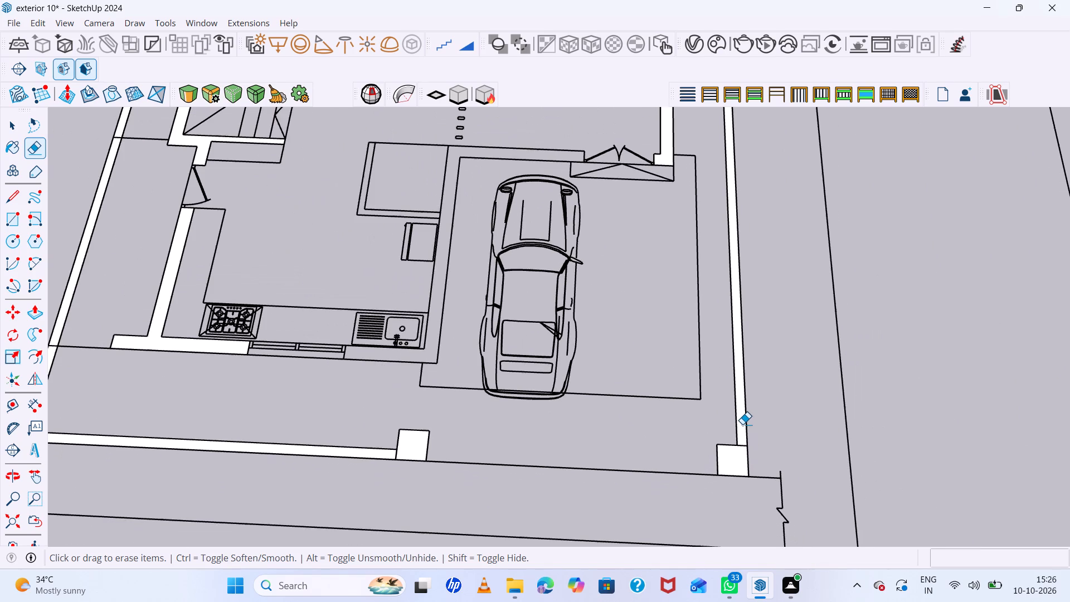
scroll(742, 424, up, 6)
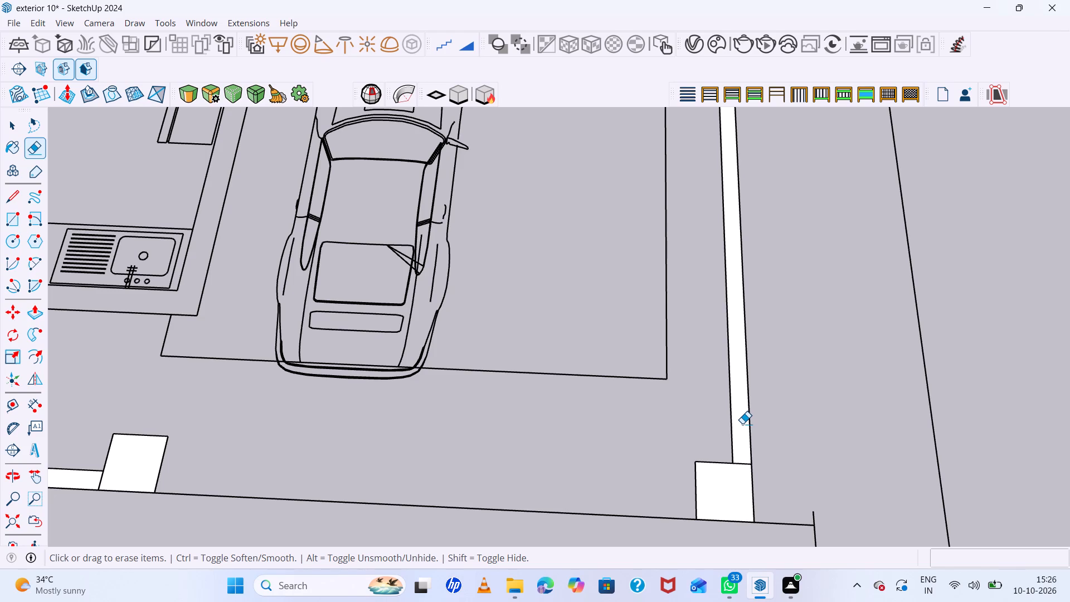
scroll(742, 424, down, 6)
scroll(780, 501, up, 5)
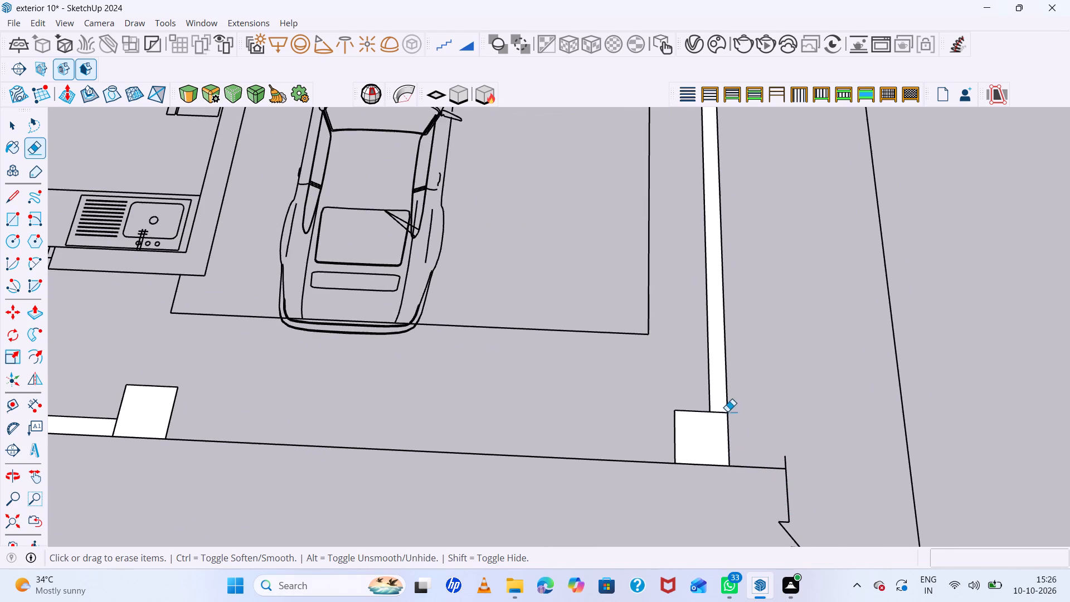
scroll(731, 397, down, 14)
scroll(497, 268, up, 6)
scroll(459, 298, down, 4)
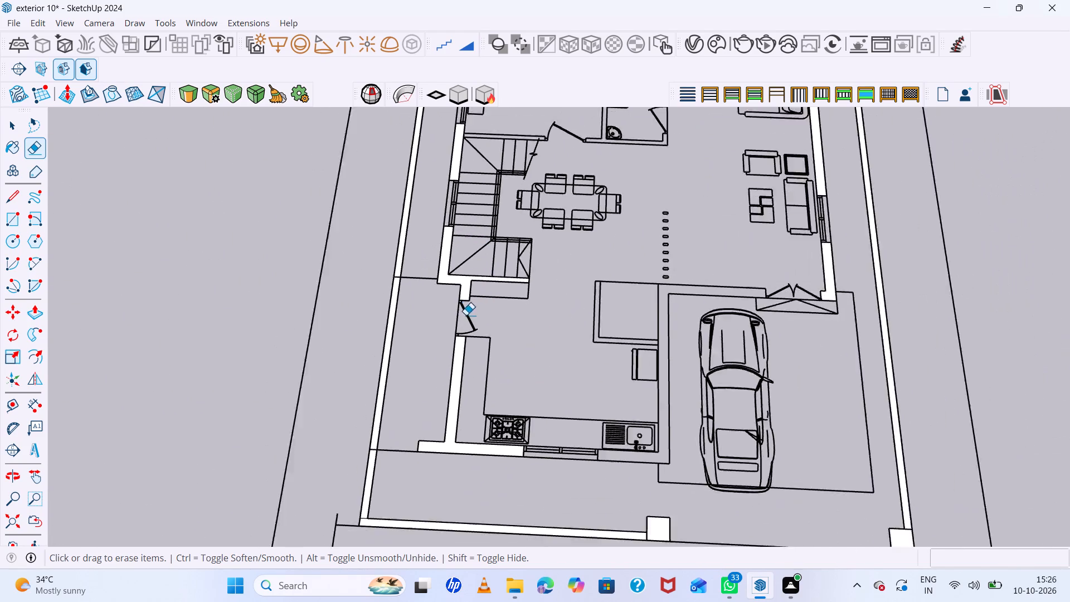
Erase the dividing lines between the wall faces at the house's two rear corners, living room and bedroom.
scroll(466, 315, down, 3)
scroll(522, 247, down, 6)
scroll(626, 132, up, 12)
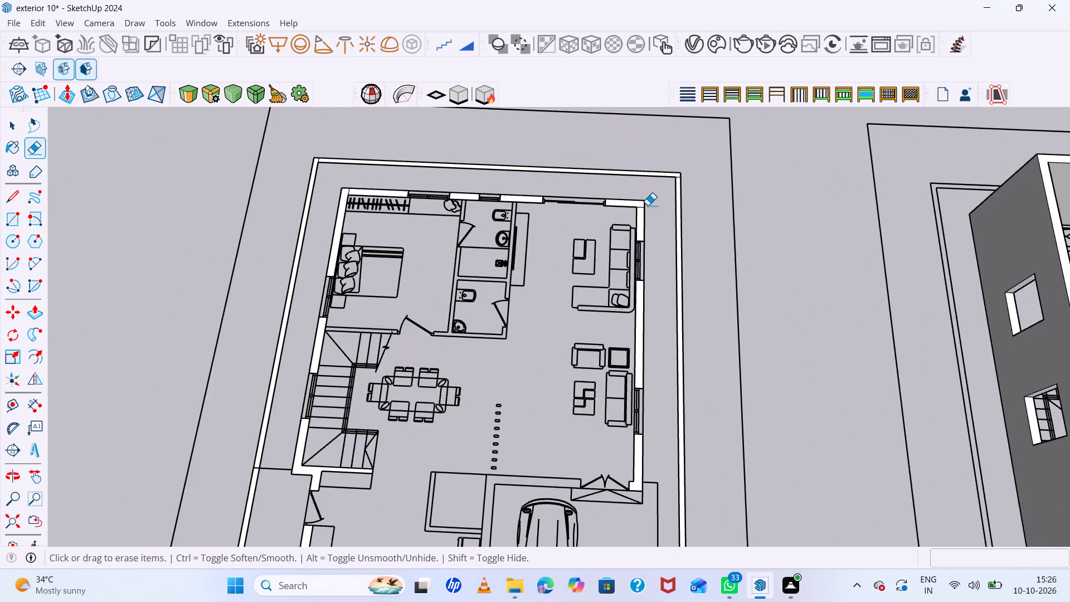
scroll(648, 205, up, 2)
click(638, 208)
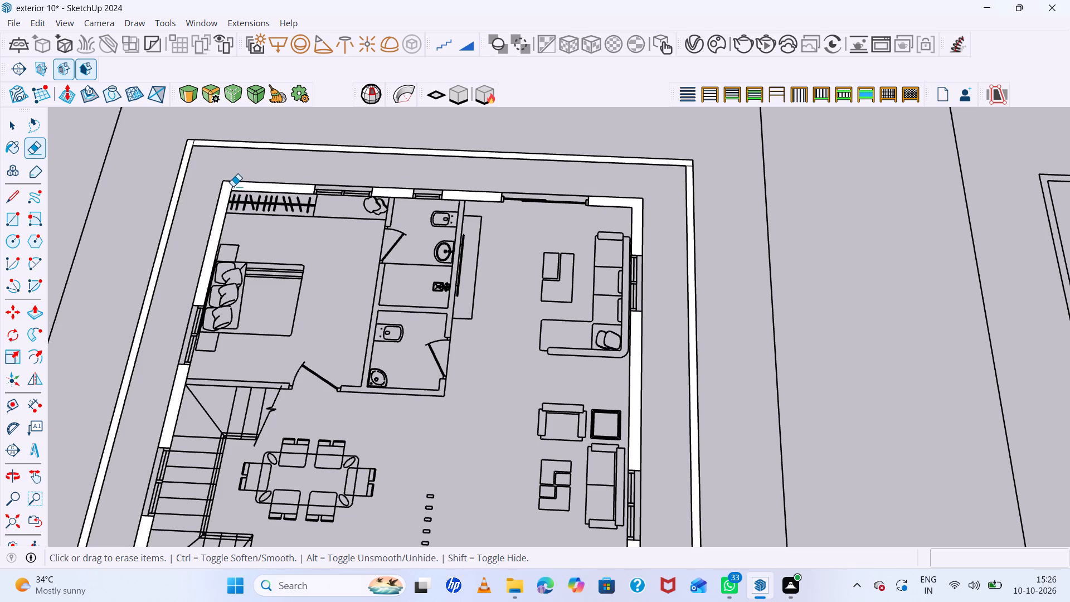
click(232, 186)
Erase the dividing lines between the boundary wall faces at the two rear plot corners.
scroll(223, 134, up, 9)
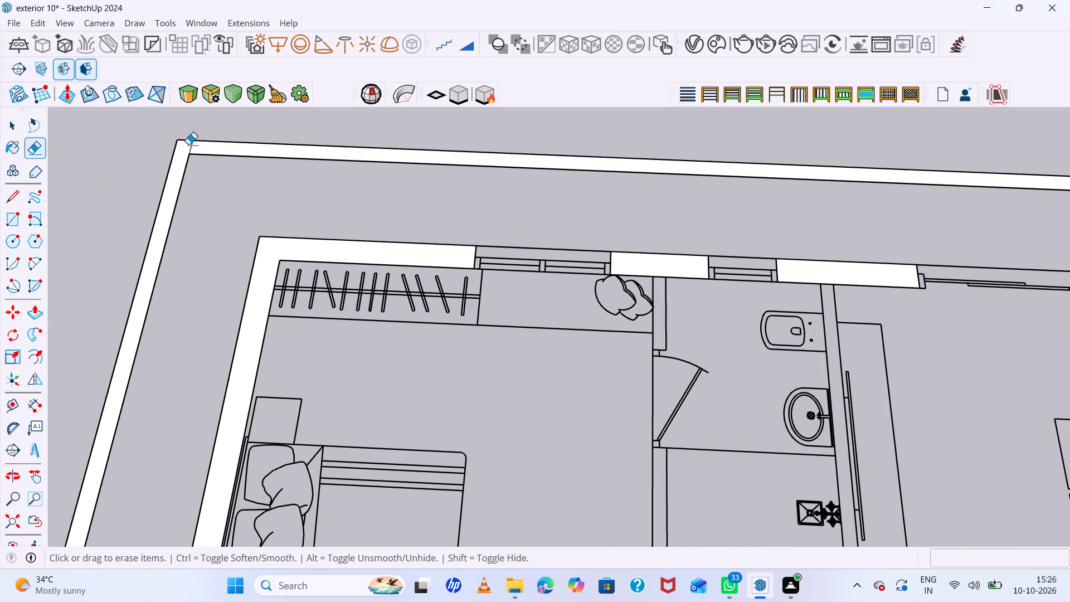
click(191, 147)
scroll(279, 164, down, 9)
scroll(732, 182, up, 11)
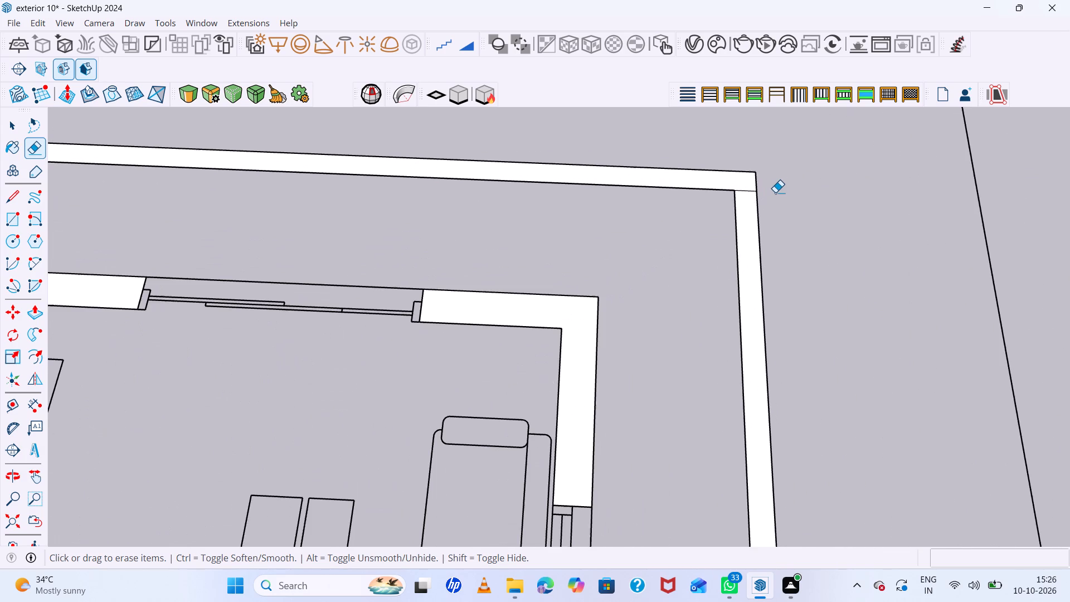
click(748, 190)
Extrude the two gate pillars on the front boundary upward to 10' each.
scroll(742, 171, down, 20)
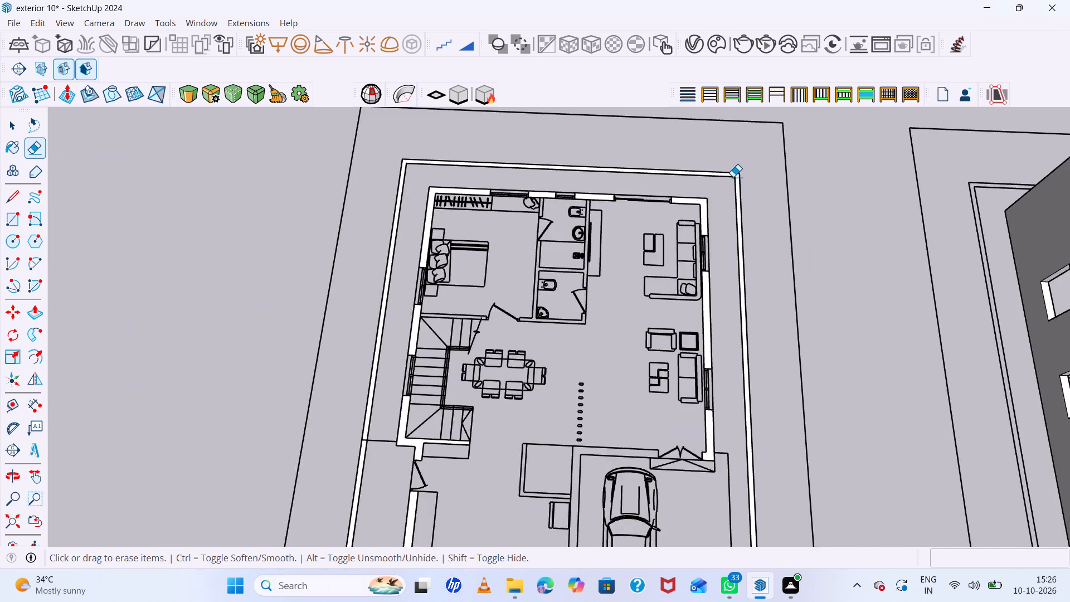
scroll(733, 177, down, 12)
scroll(764, 294, up, 17)
middle_drag(739, 378, 739, 378)
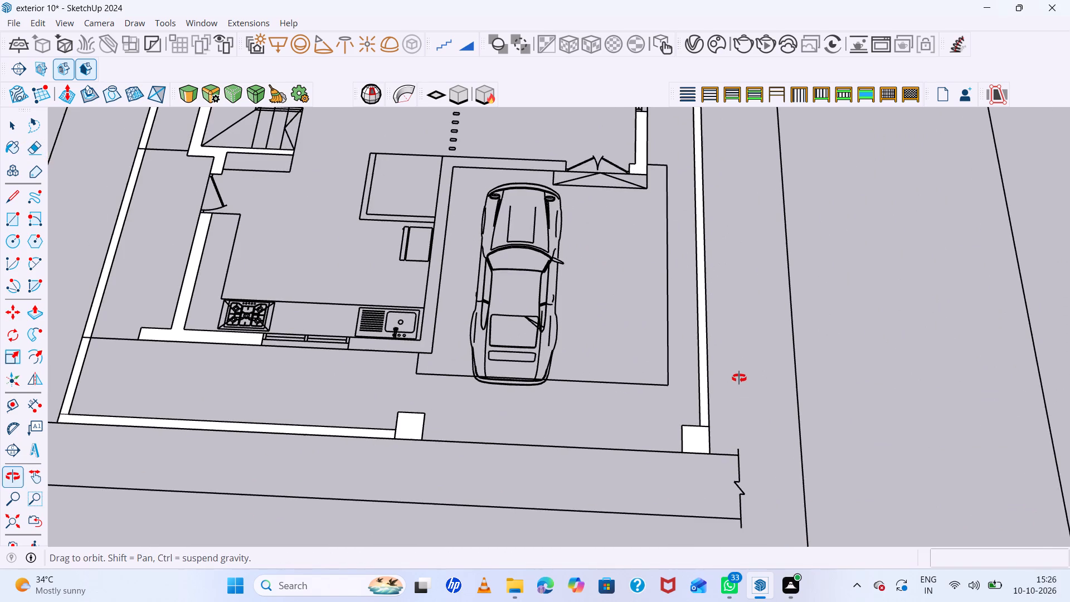
middle_drag(739, 378, 742, 367)
scroll(746, 416, up, 4)
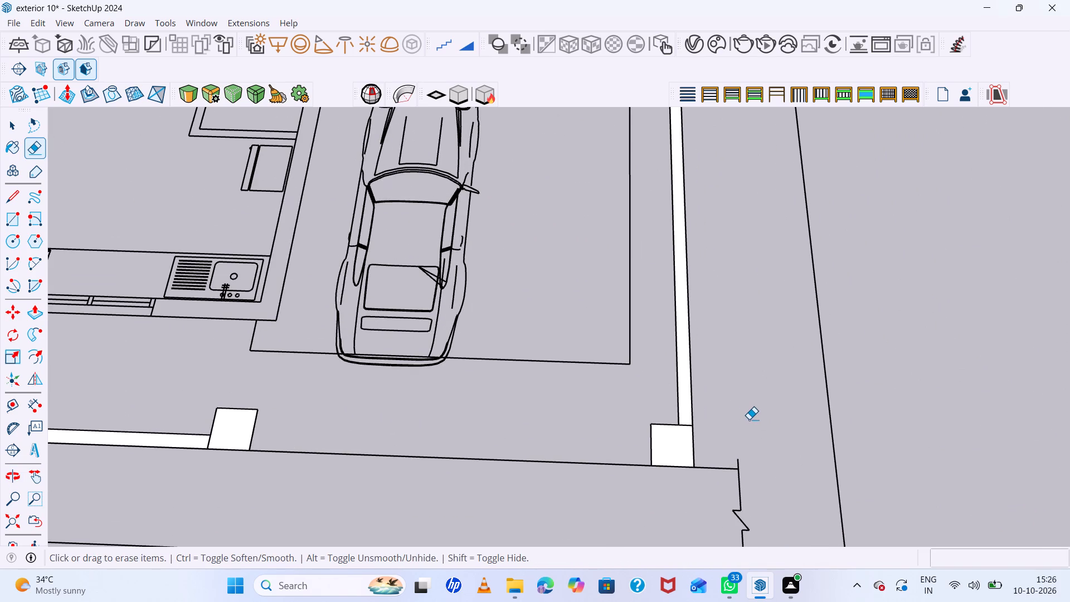
key(p)
click(690, 442)
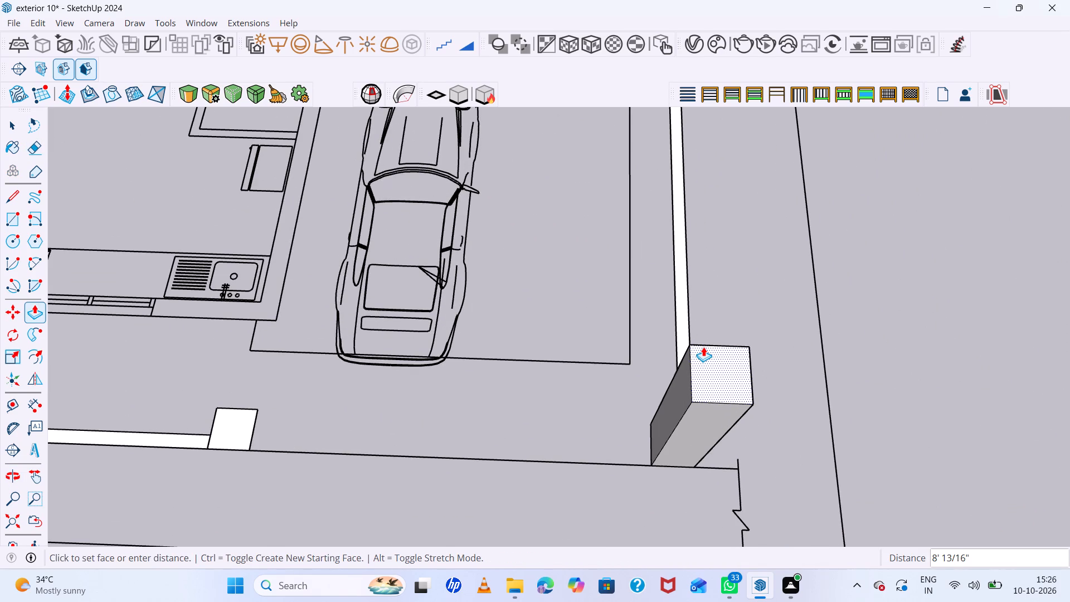
text(11)
key(BackSpace)
text(0')
key(Return)
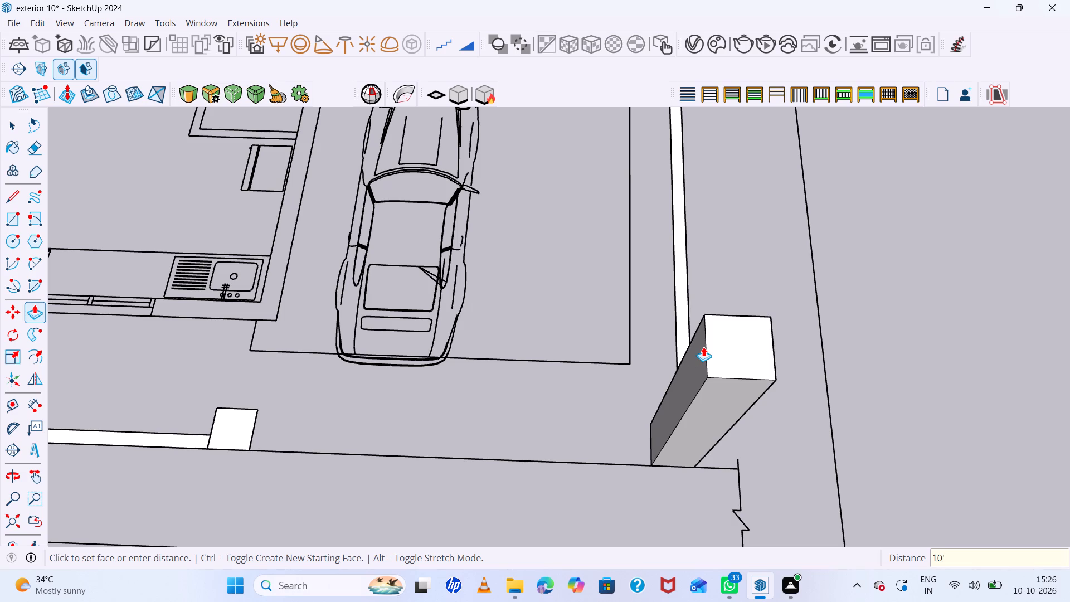
double_click(235, 433)
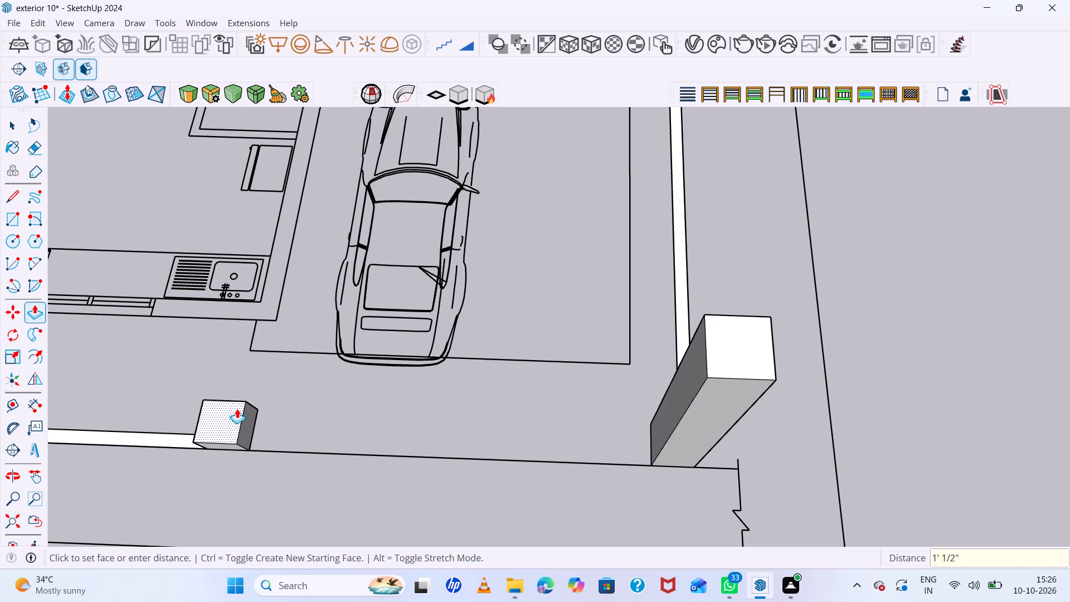
text(10')
key(Return)
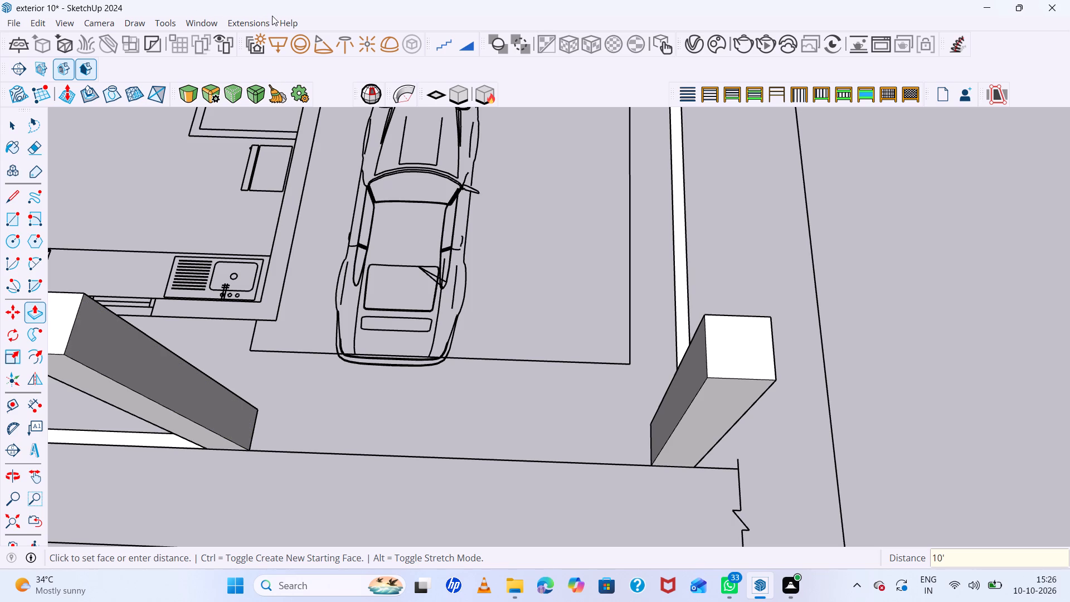
Set the model's units display precision to 0" for length, 0 in² for area and 0 in³ for volume.
click(213, 18)
click(257, 100)
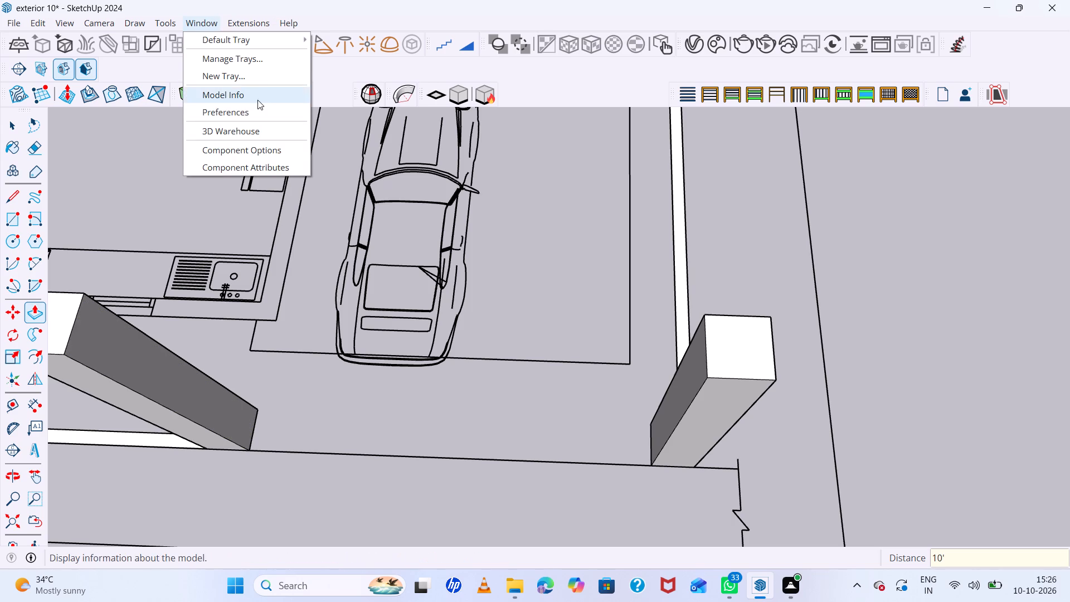
click(392, 292)
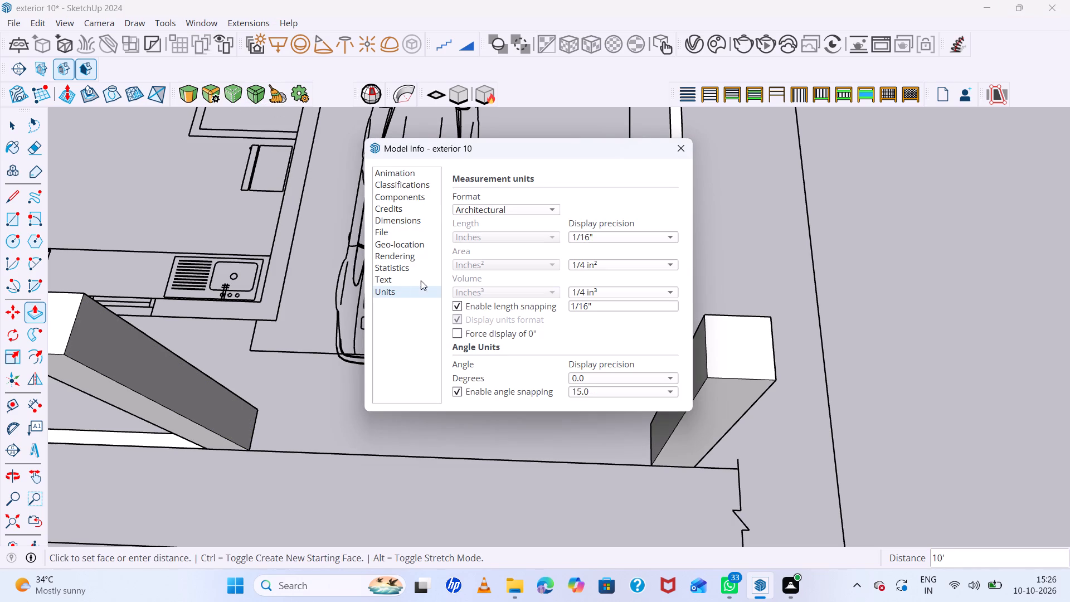
click(605, 239)
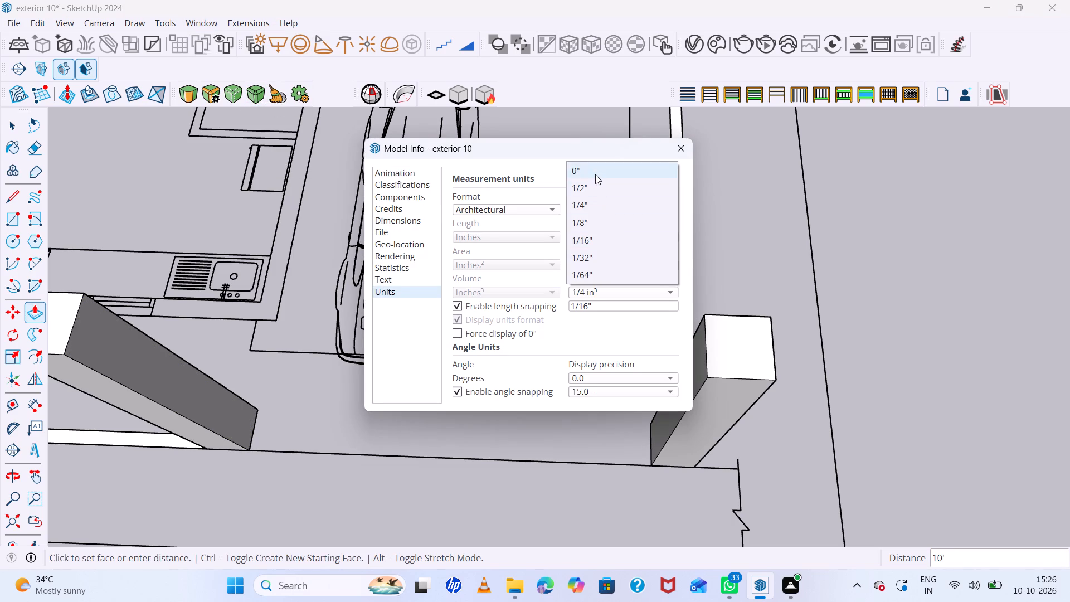
click(595, 174)
click(606, 269)
click(602, 229)
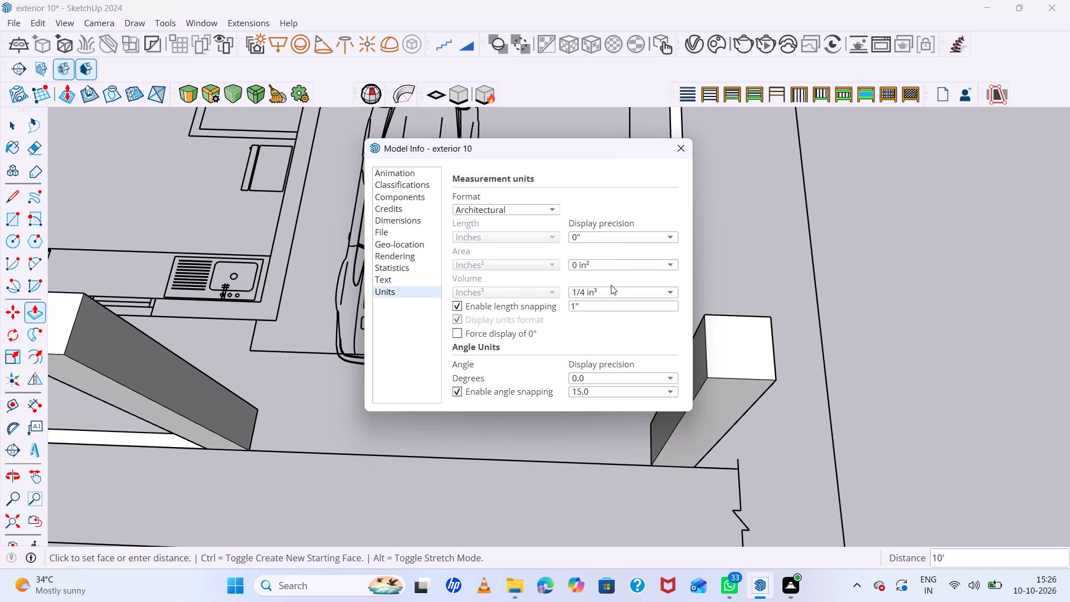
click(607, 297)
click(605, 255)
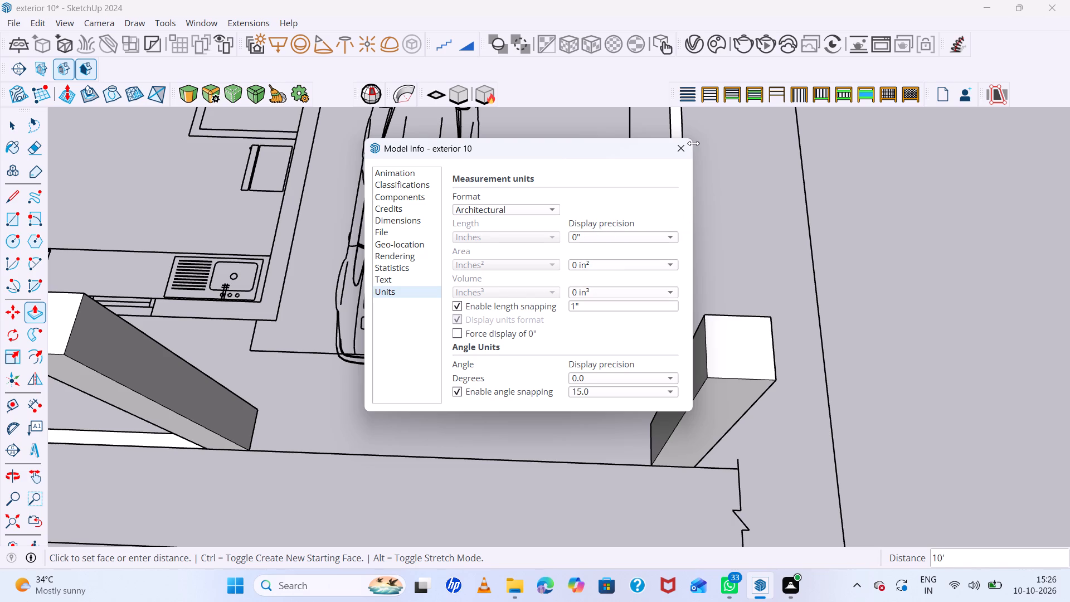
click(691, 139)
Erase the dividing line between the boundary wall faces at the front plot corner on the kitchen side.
scroll(596, 191, down, 13)
scroll(359, 273, up, 6)
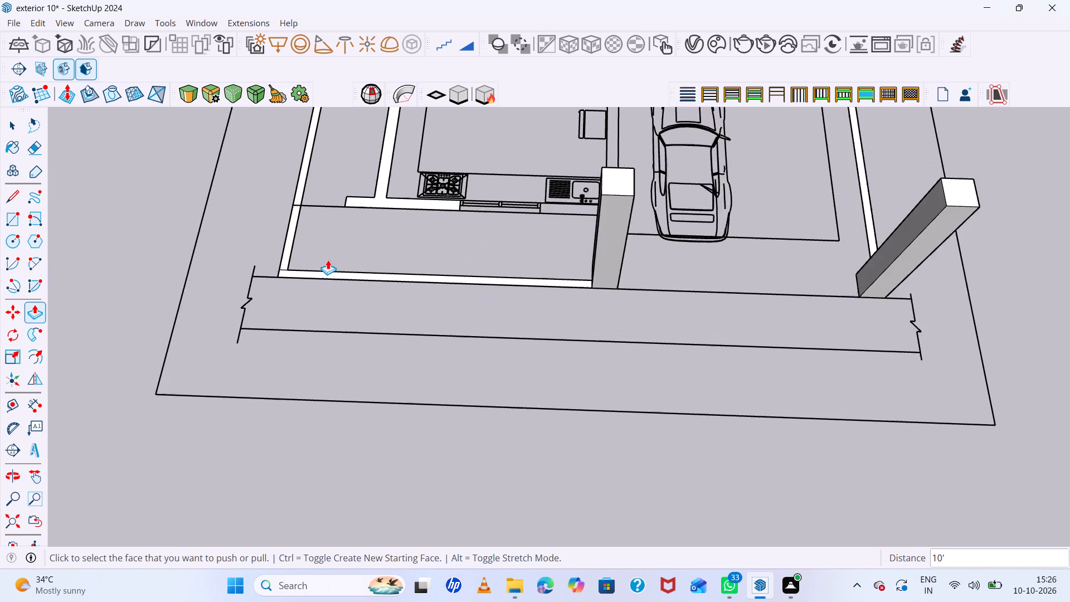
scroll(300, 263, up, 11)
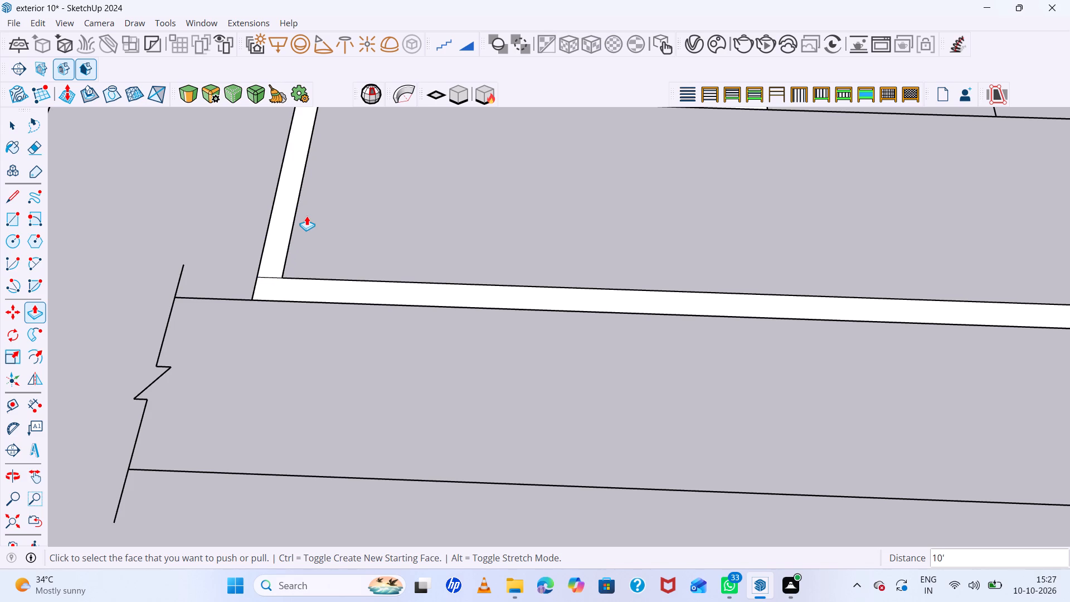
key(e)
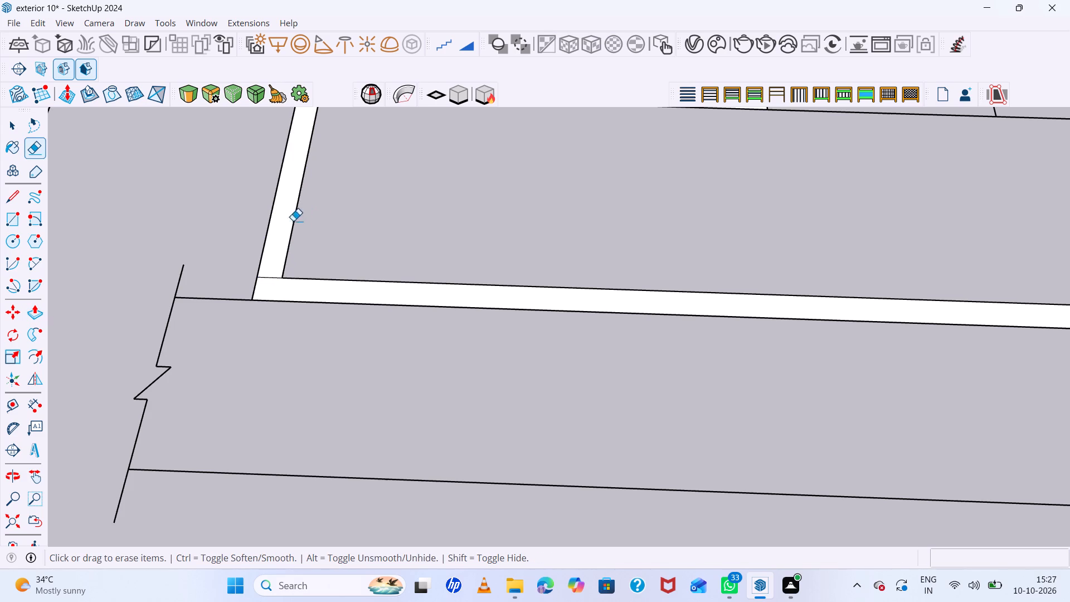
click(270, 275)
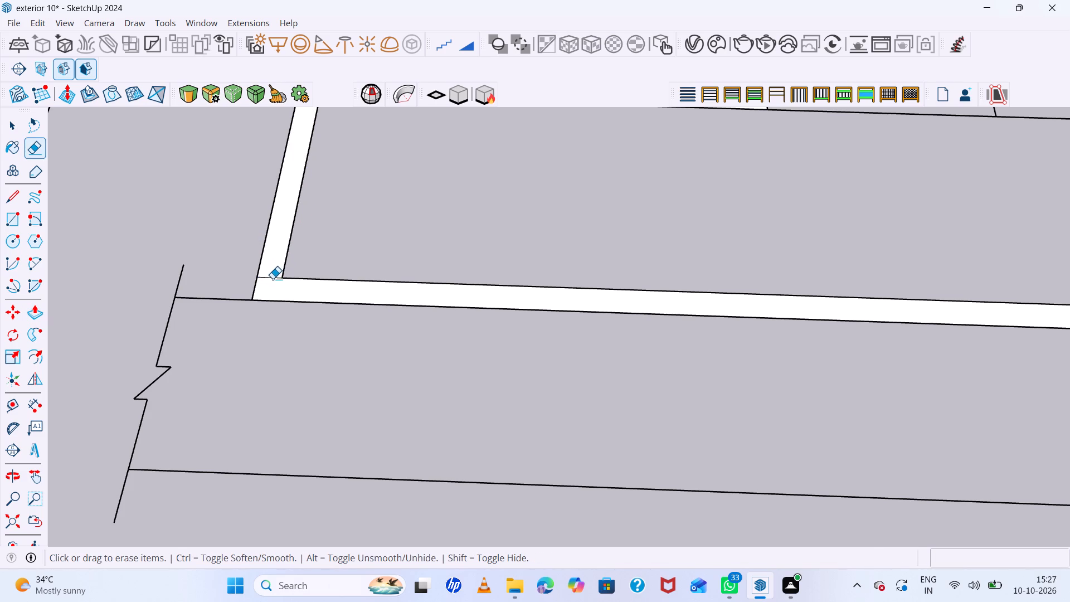
click(273, 279)
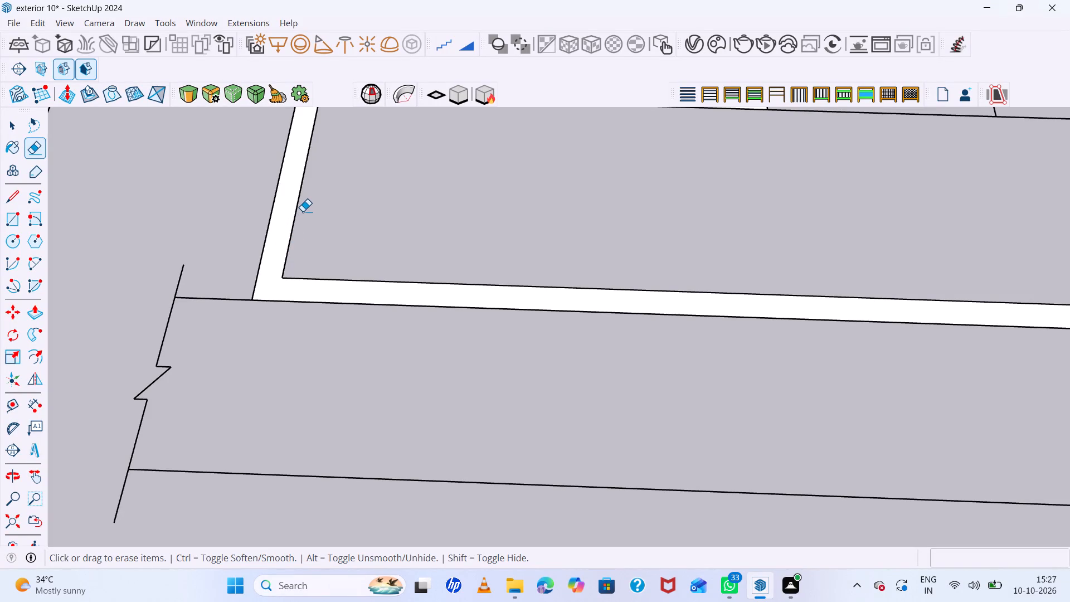
scroll(303, 211, up, 2)
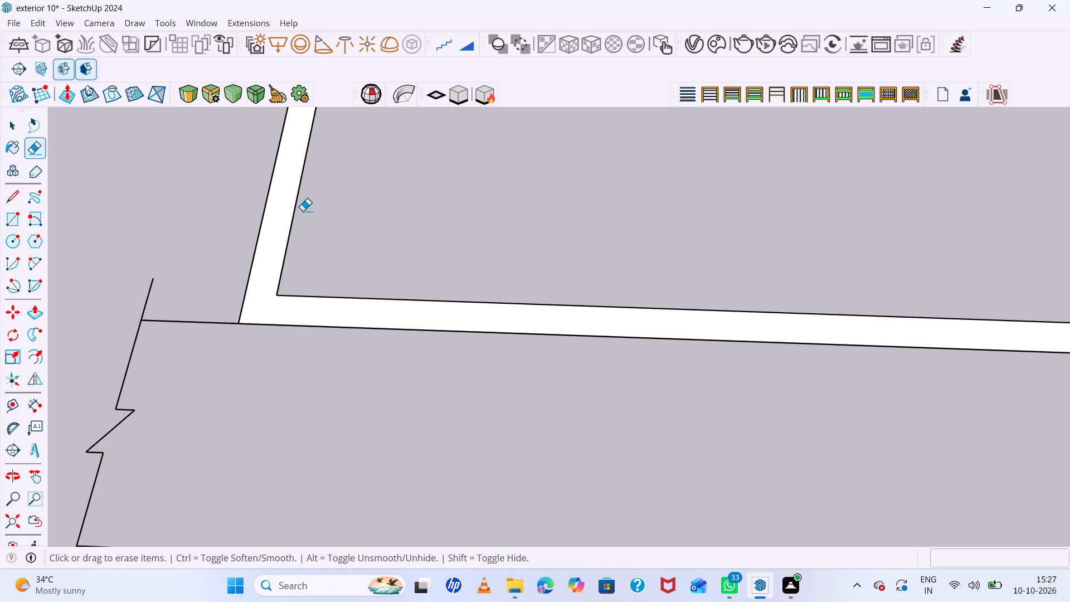
scroll(303, 208, up, 4)
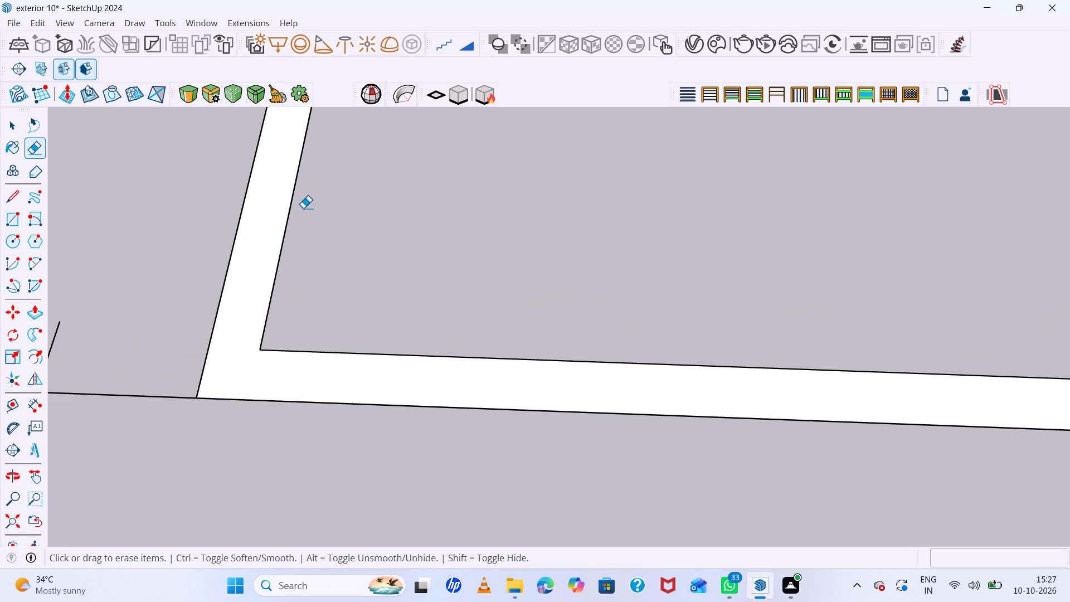
click(303, 208)
Extrude the boundary wall face running from the car-porch side around the rear to the staircase side up 10'.
scroll(296, 301, down, 13)
scroll(296, 231, up, 7)
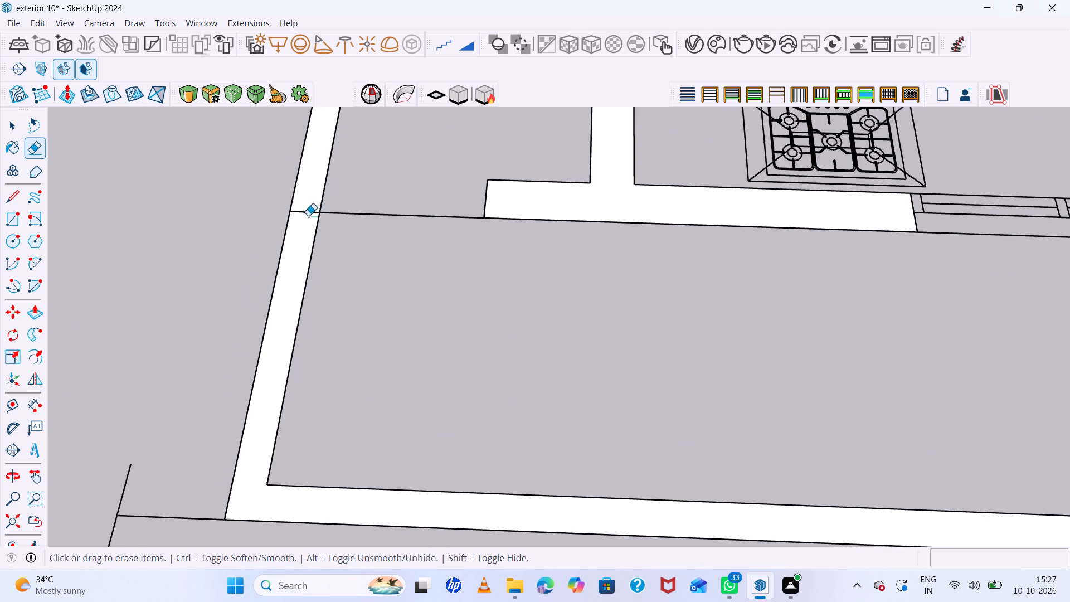
scroll(292, 243, down, 20)
scroll(292, 243, down, 8)
scroll(441, 378, down, 7)
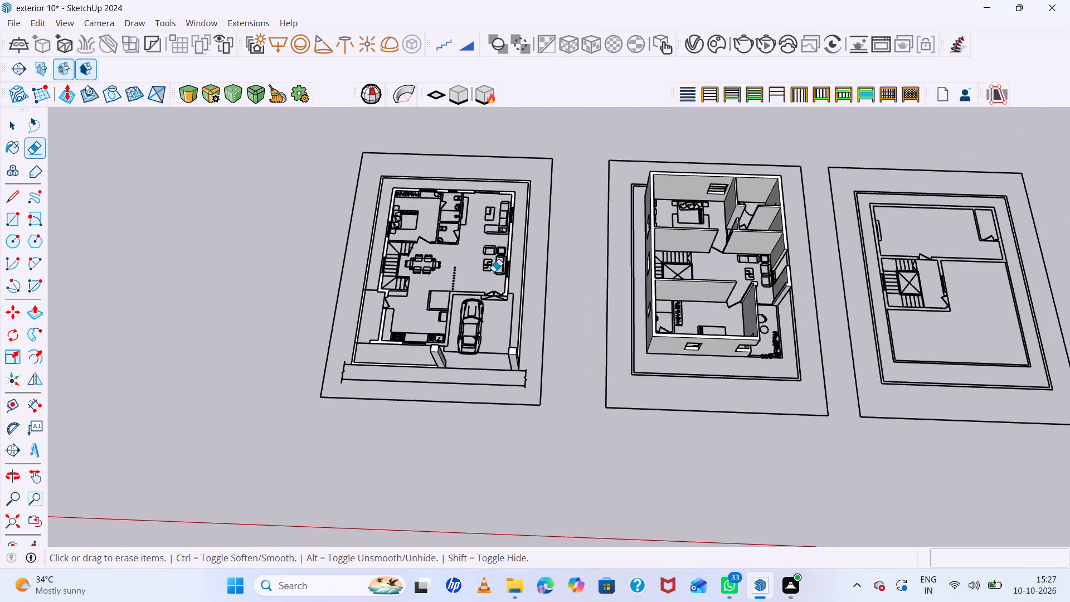
scroll(485, 240, up, 11)
scroll(590, 134, up, 4)
click(587, 139)
key(space)
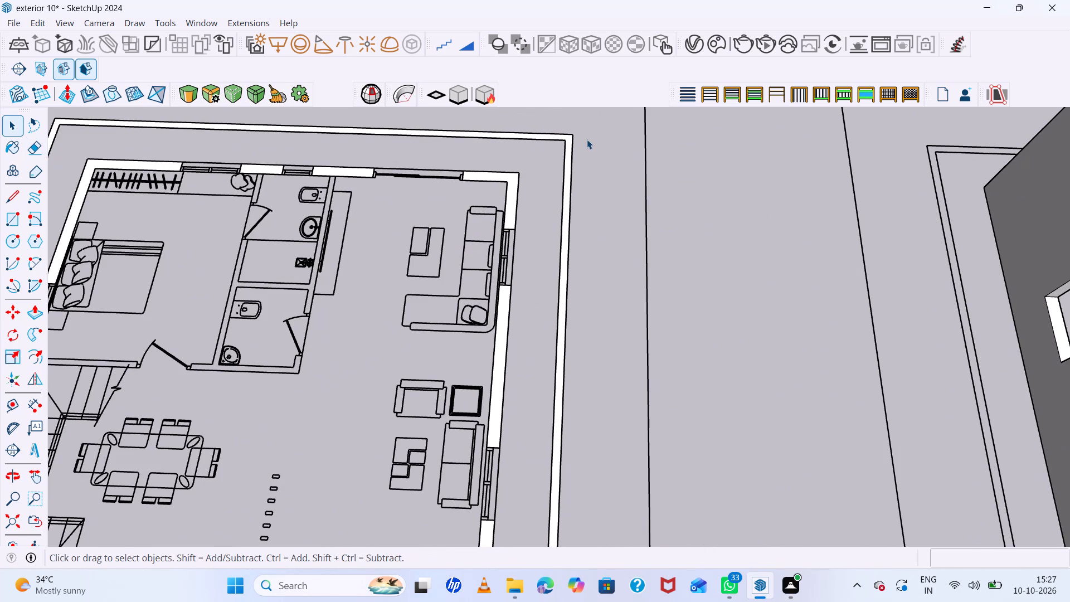
key(p)
click(566, 202)
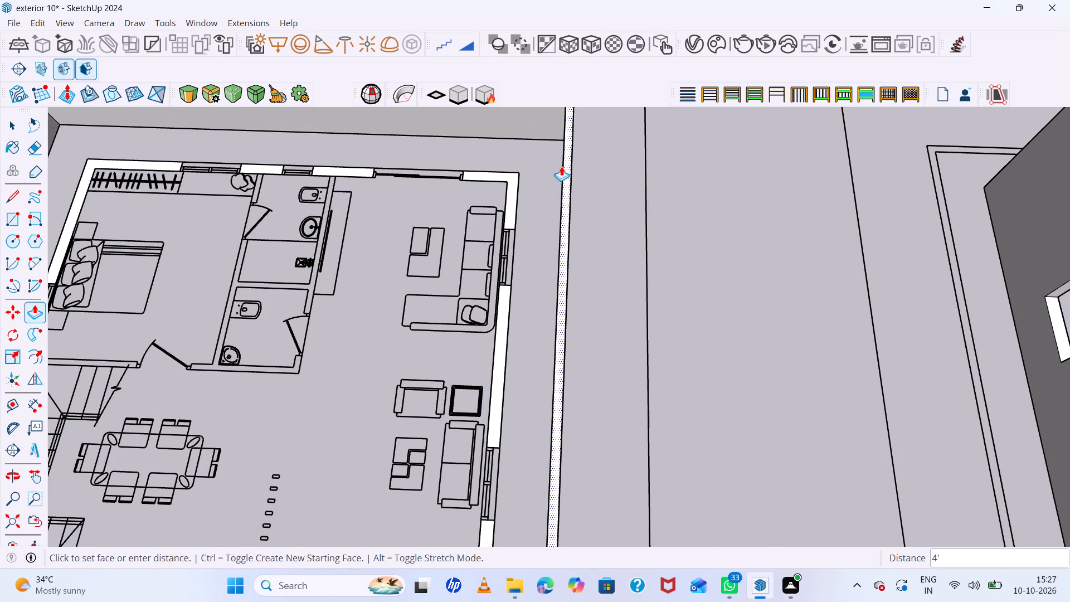
text(10')
key(Return)
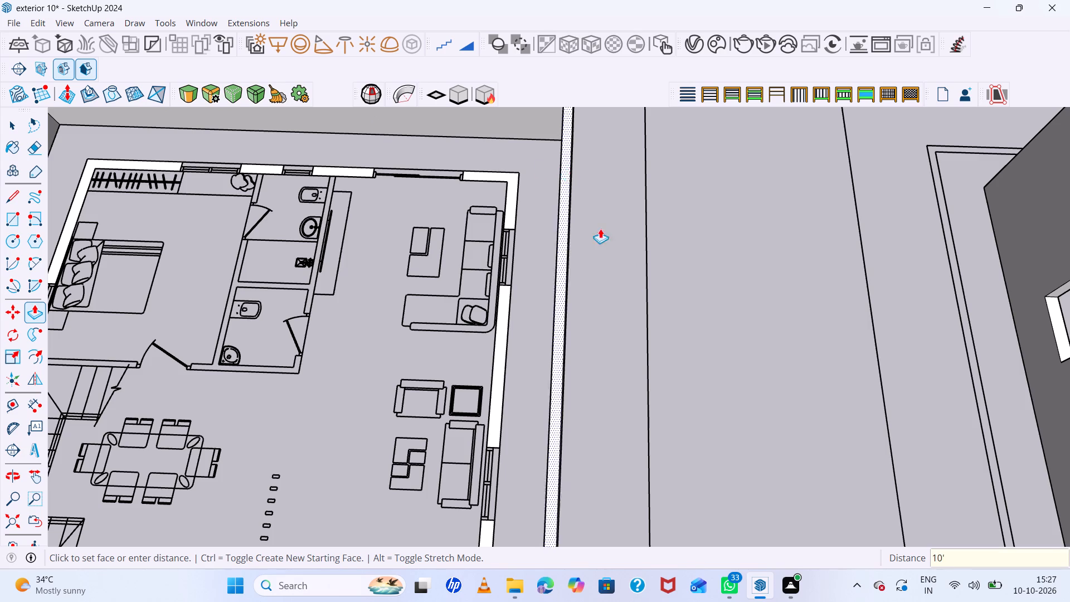
Extrude the remaining boundary wall face along the kitchen side and front up to the gate pillar by 10'.
scroll(625, 268, down, 13)
scroll(557, 283, down, 7)
scroll(416, 520, up, 7)
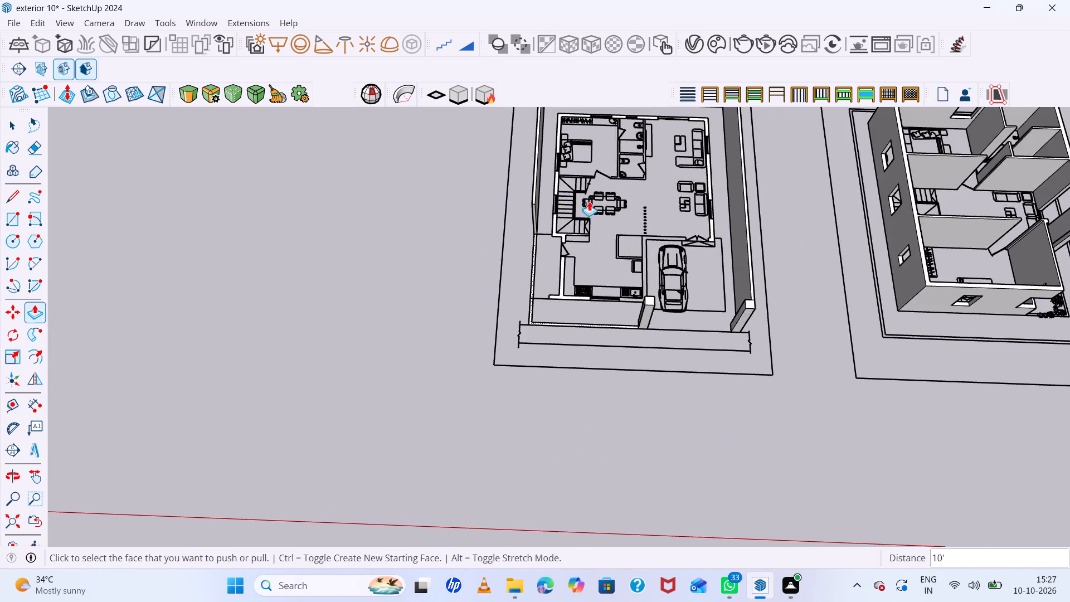
scroll(588, 200, up, 6)
click(475, 421)
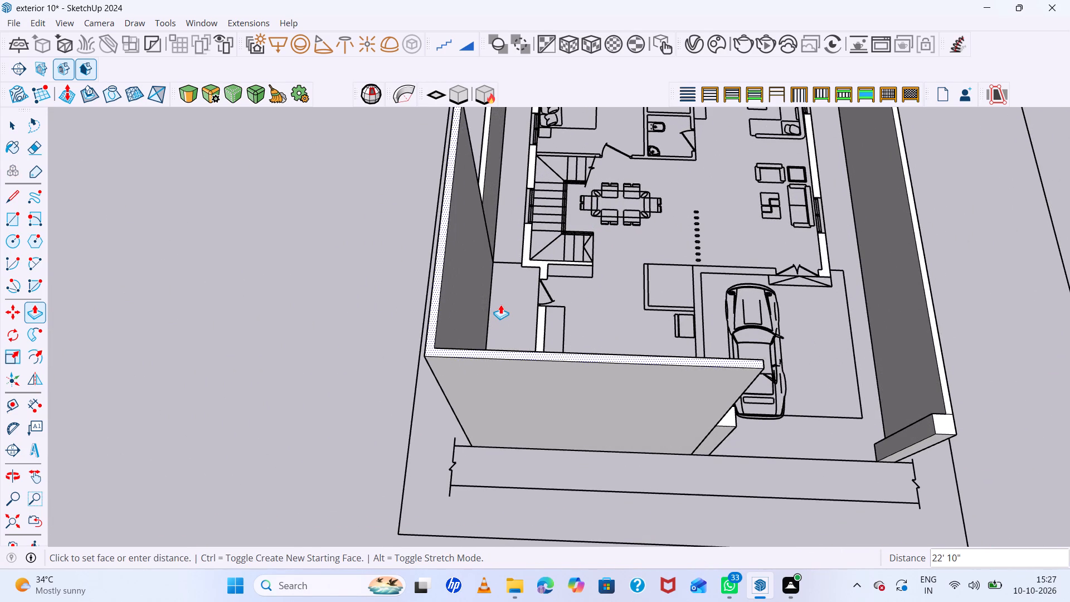
text(10)
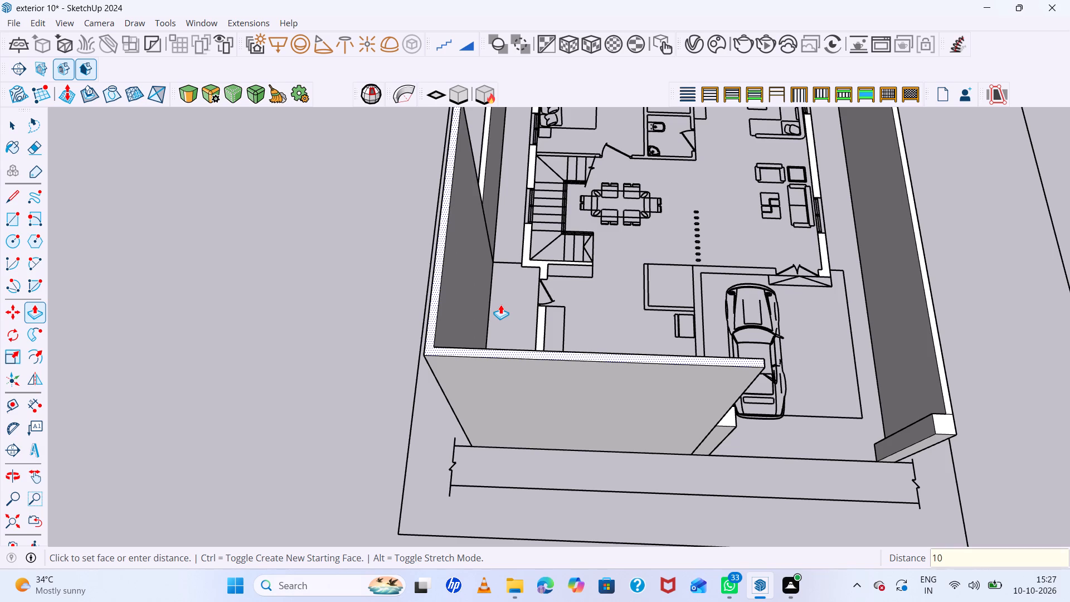
key(apostrophe)
key(Return)
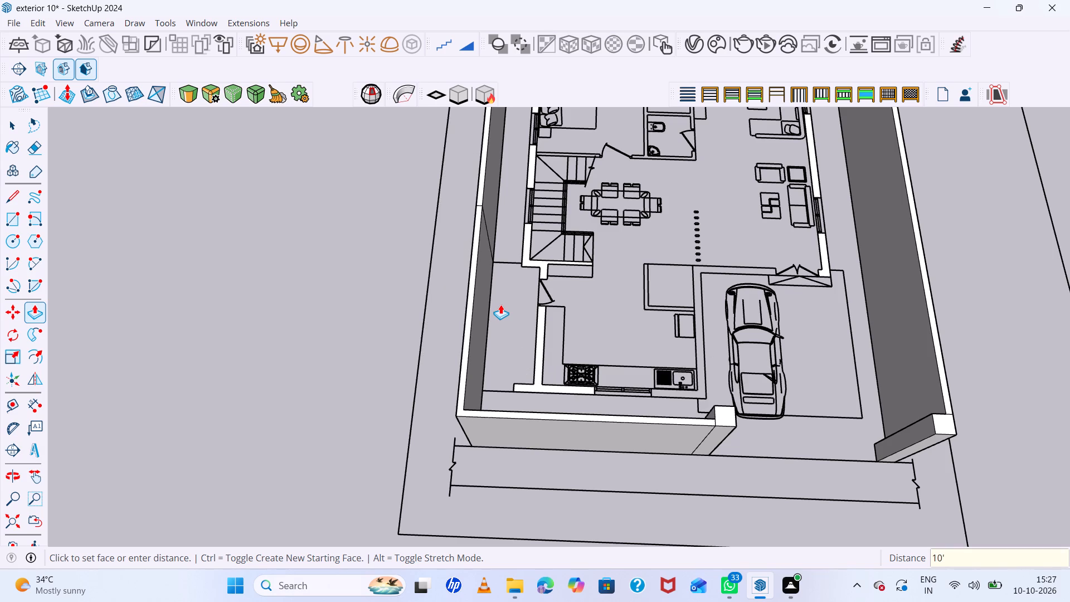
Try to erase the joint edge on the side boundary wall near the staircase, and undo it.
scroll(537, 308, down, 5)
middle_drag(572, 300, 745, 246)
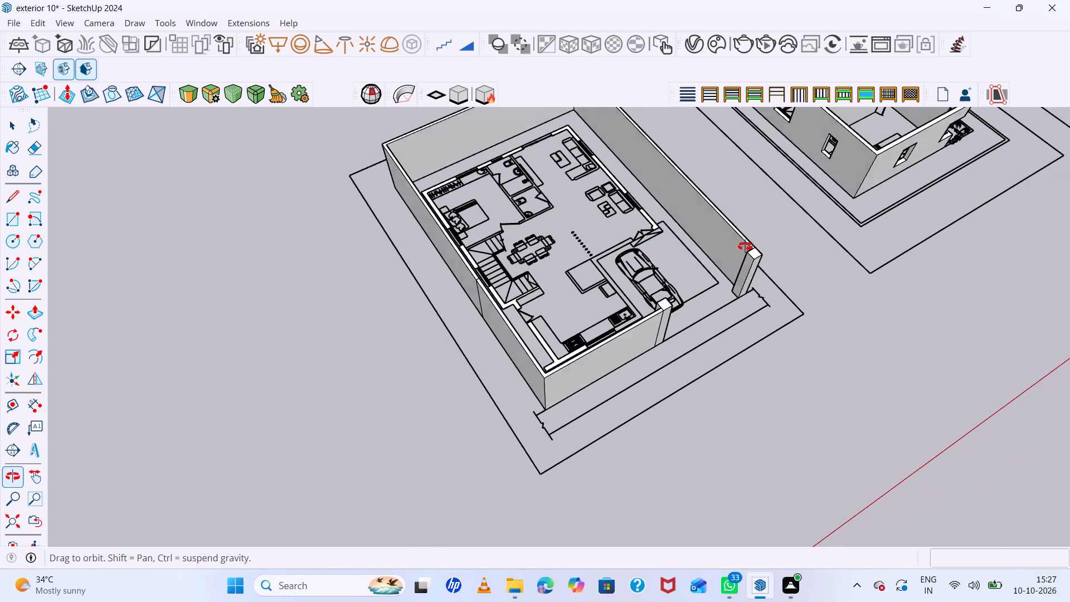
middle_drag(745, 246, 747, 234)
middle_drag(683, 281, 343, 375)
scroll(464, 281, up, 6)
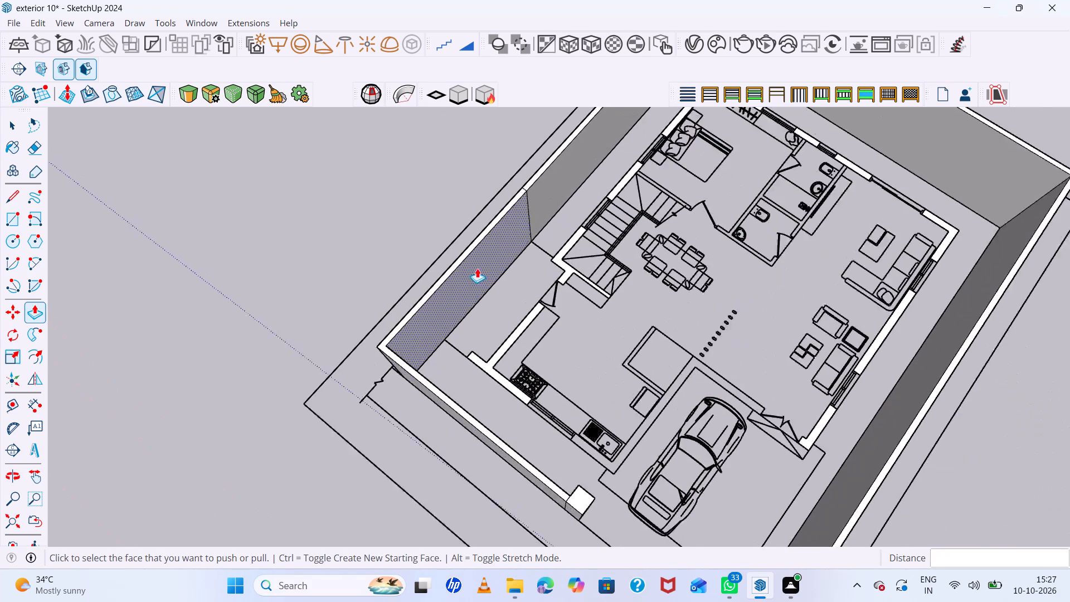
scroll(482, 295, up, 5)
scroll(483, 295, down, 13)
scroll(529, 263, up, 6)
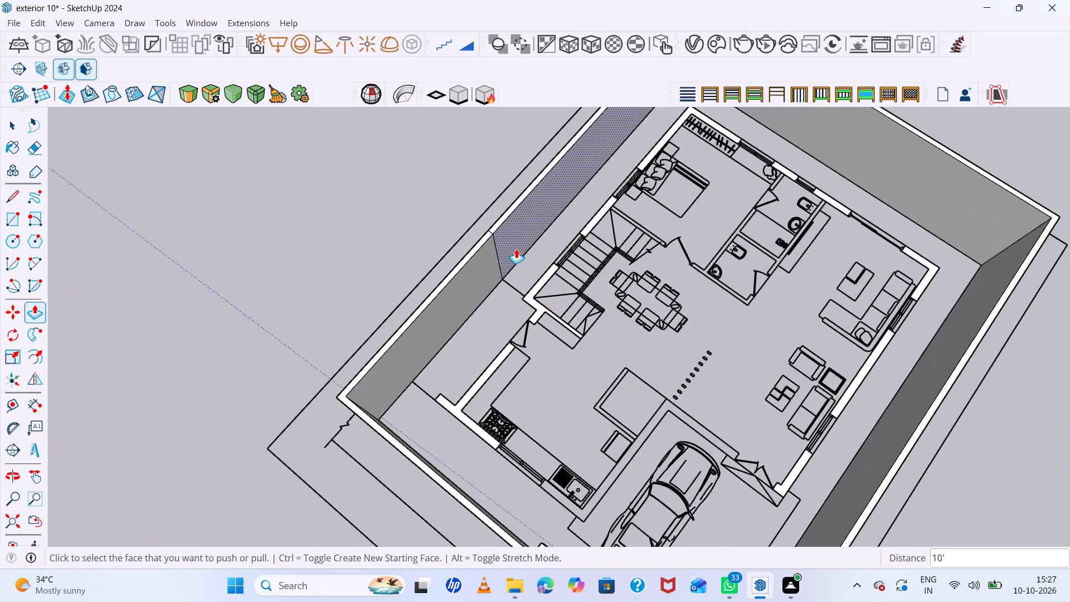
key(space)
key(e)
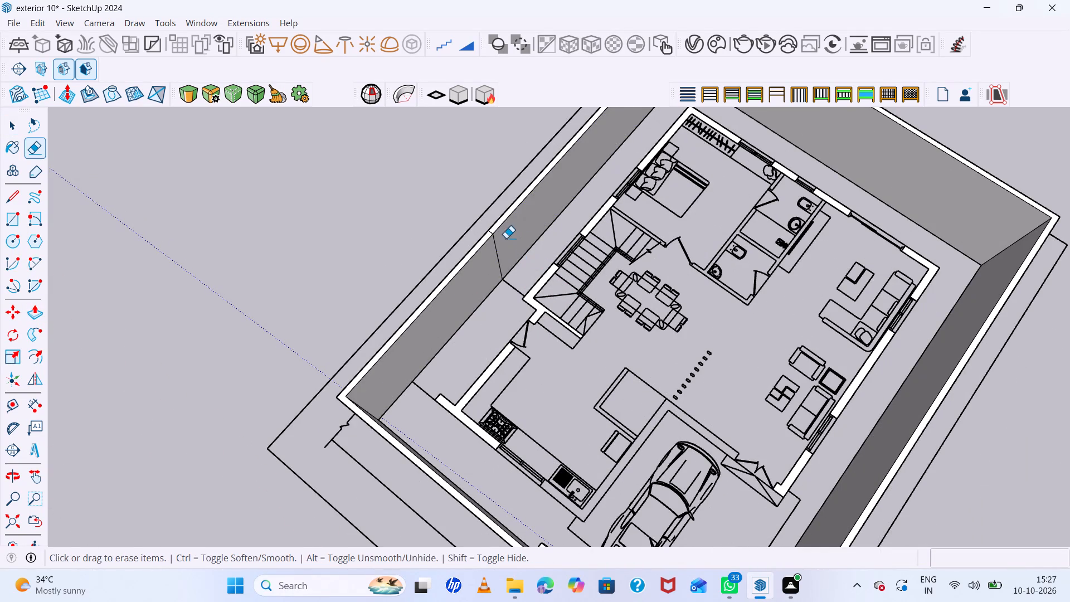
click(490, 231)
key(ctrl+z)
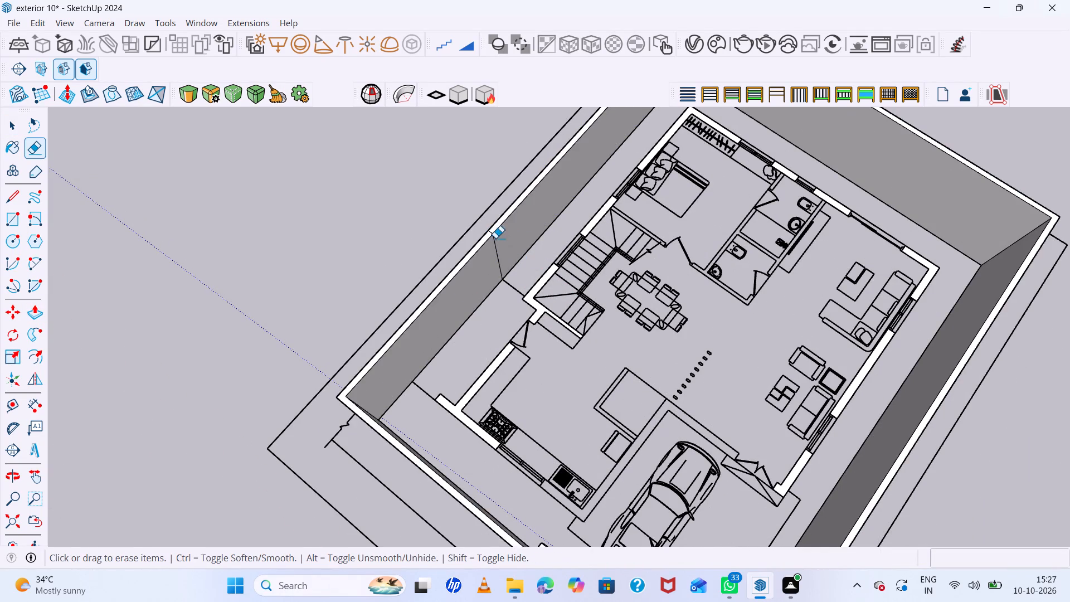
Erase the vertical joint edge on the inner face of the side boundary wall near the staircase.
scroll(486, 229, up, 11)
click(500, 236)
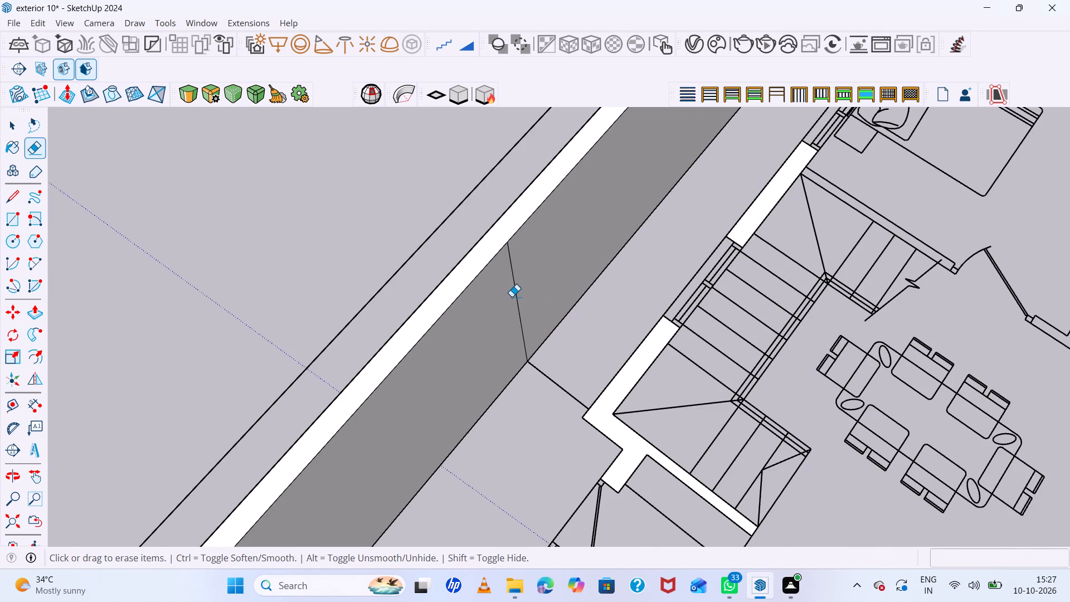
click(515, 289)
scroll(583, 286, down, 13)
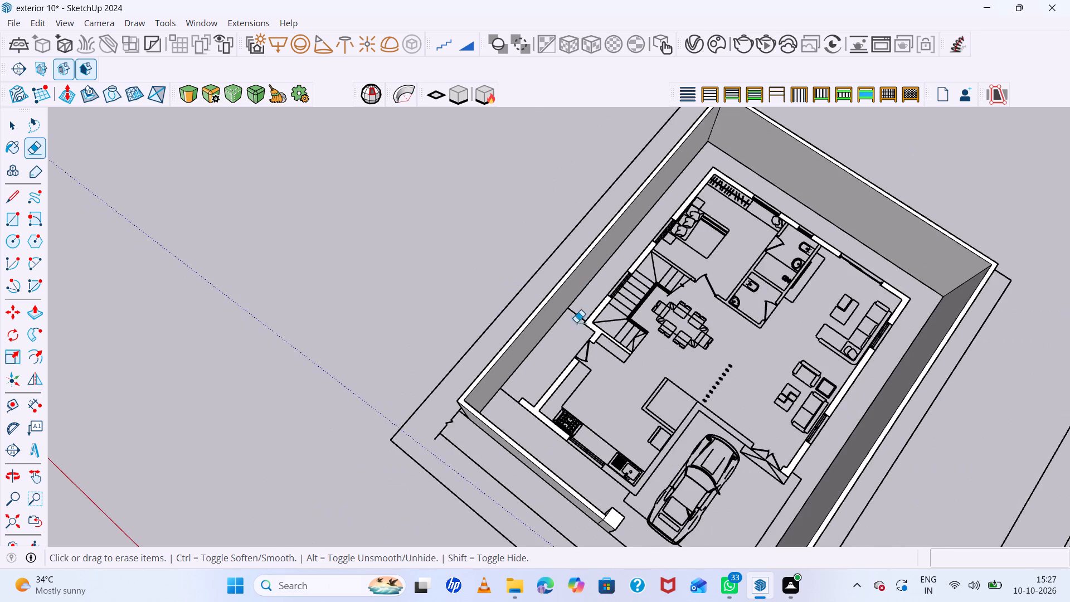
Extrude the exterior wall face at the kitchen corner beside the stove up 10'.
scroll(553, 398, down, 12)
scroll(658, 393, up, 10)
middle_drag(659, 376, 685, 332)
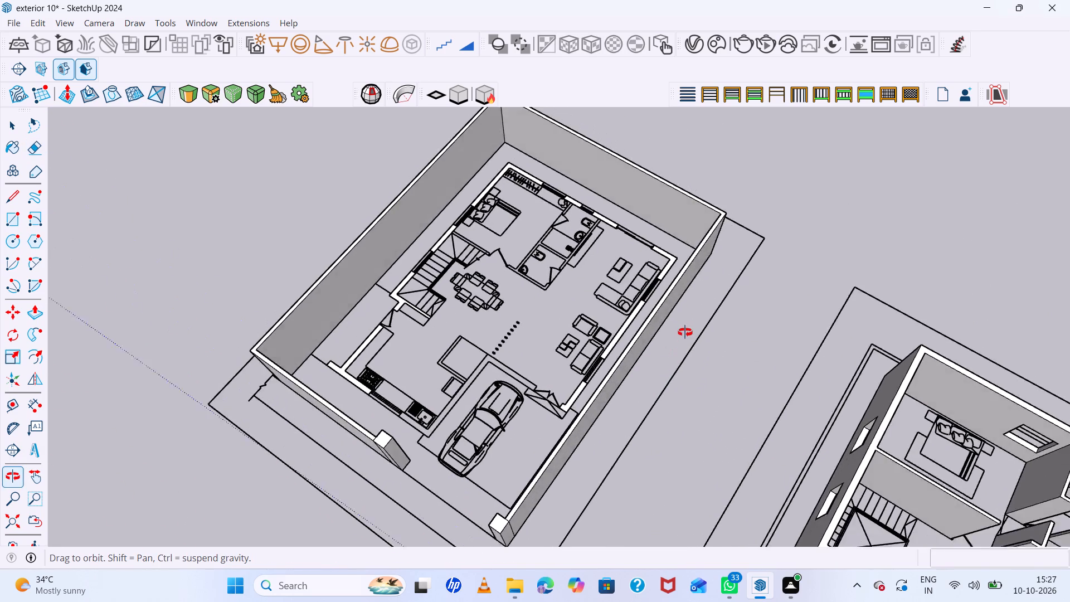
middle_drag(685, 332, 727, 278)
scroll(660, 339, up, 5)
scroll(667, 321, down, 7)
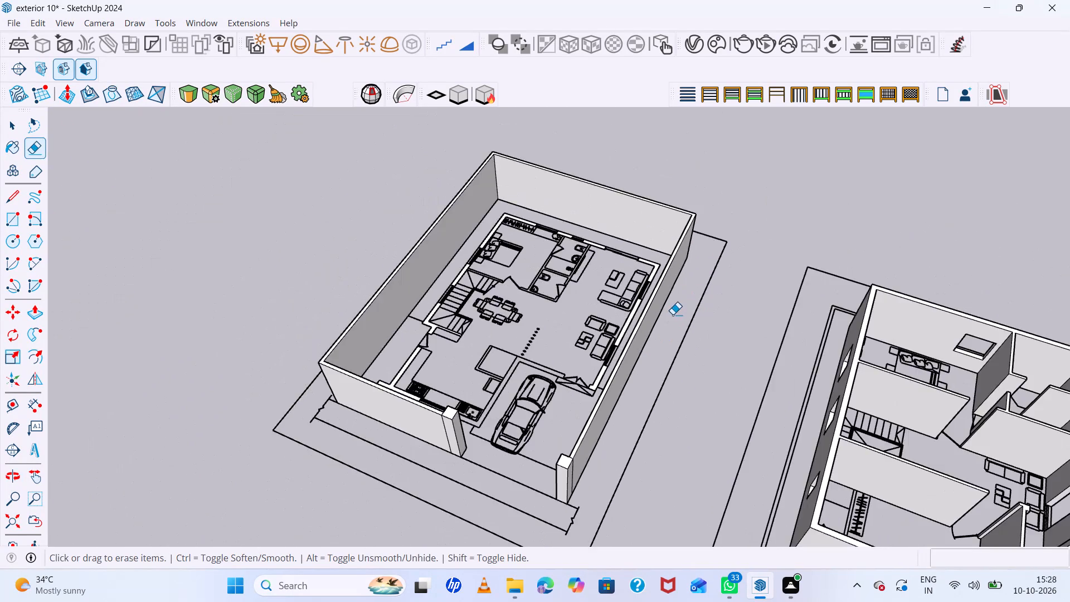
scroll(675, 313, down, 6)
scroll(597, 327, up, 12)
middle_drag(583, 337, 578, 343)
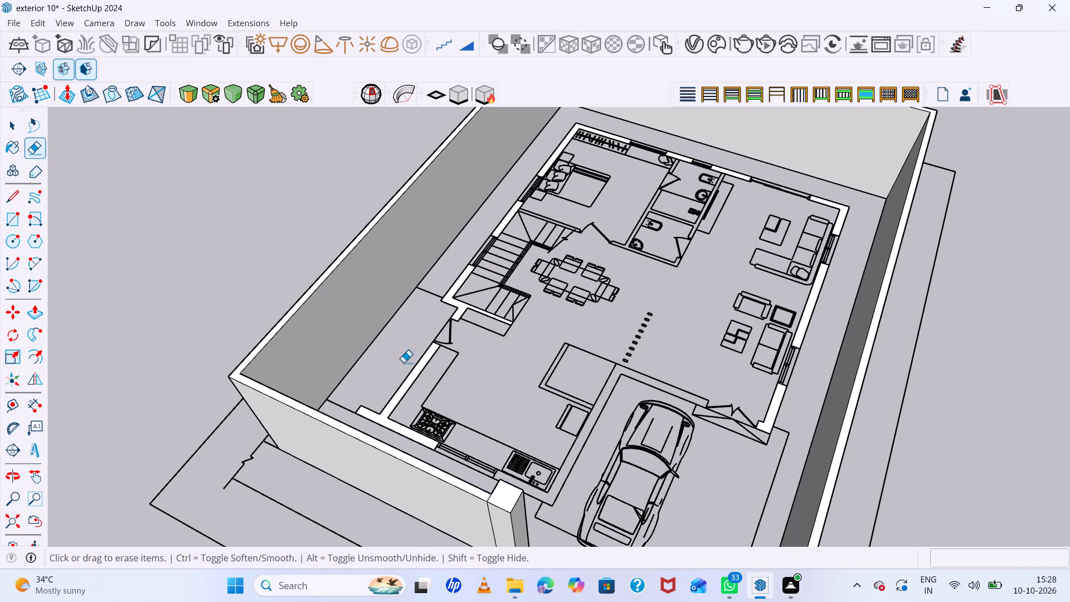
scroll(398, 395, up, 6)
key(p)
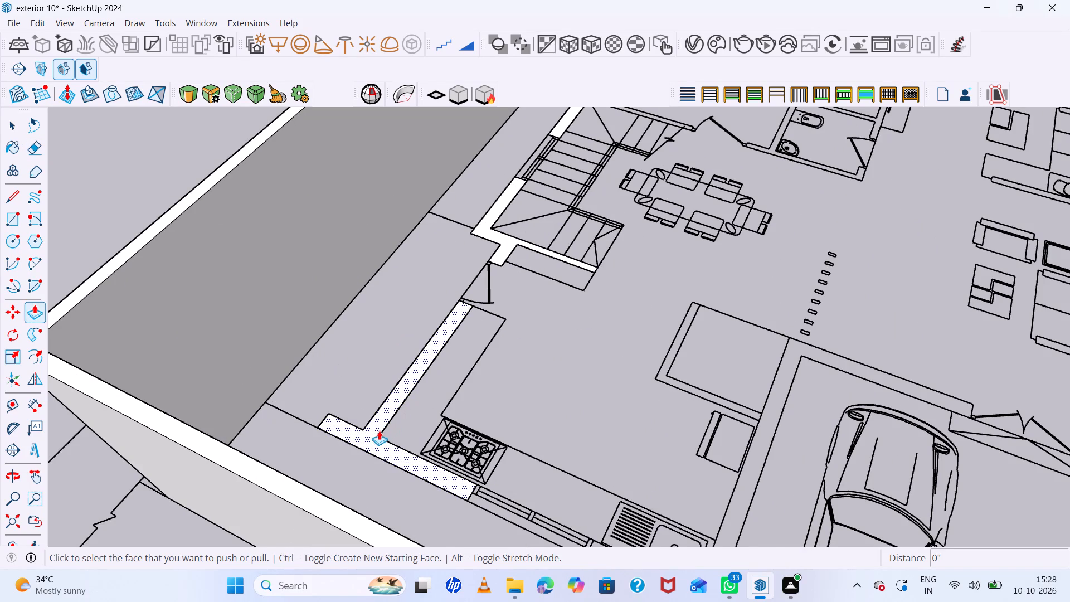
click(376, 436)
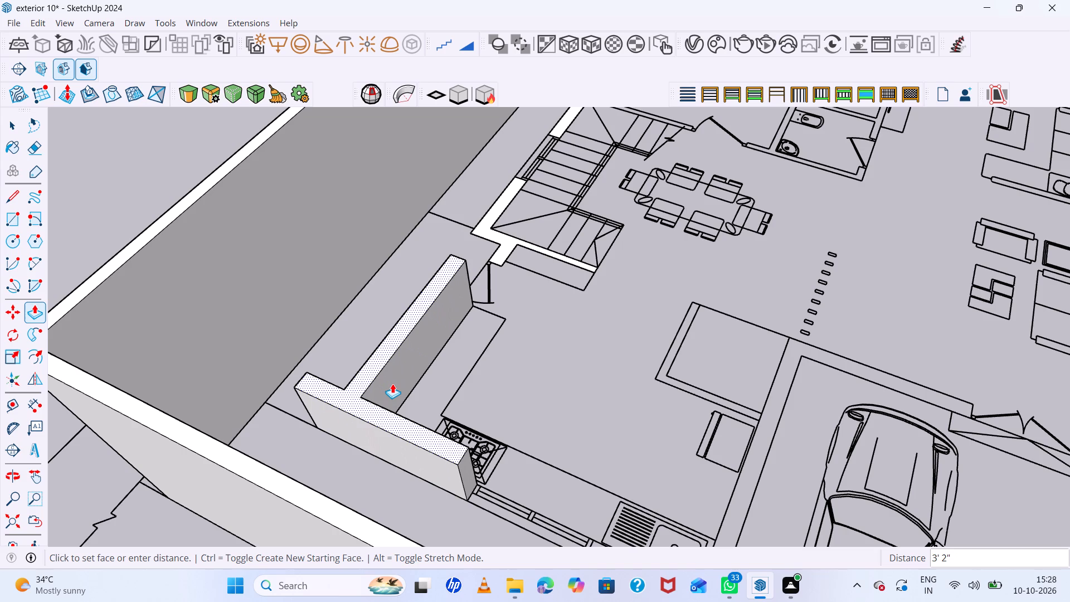
text(10')
key(Return)
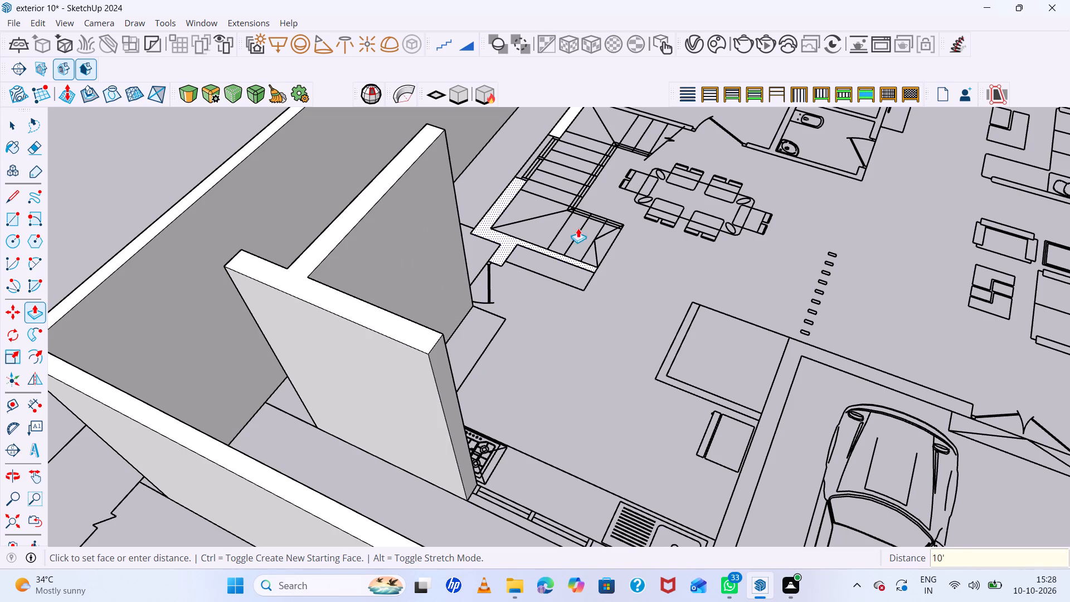
Extrude the wall face at the staircase corner and the one beside the main entrance up 10'.
double_click(508, 246)
scroll(478, 295, down, 12)
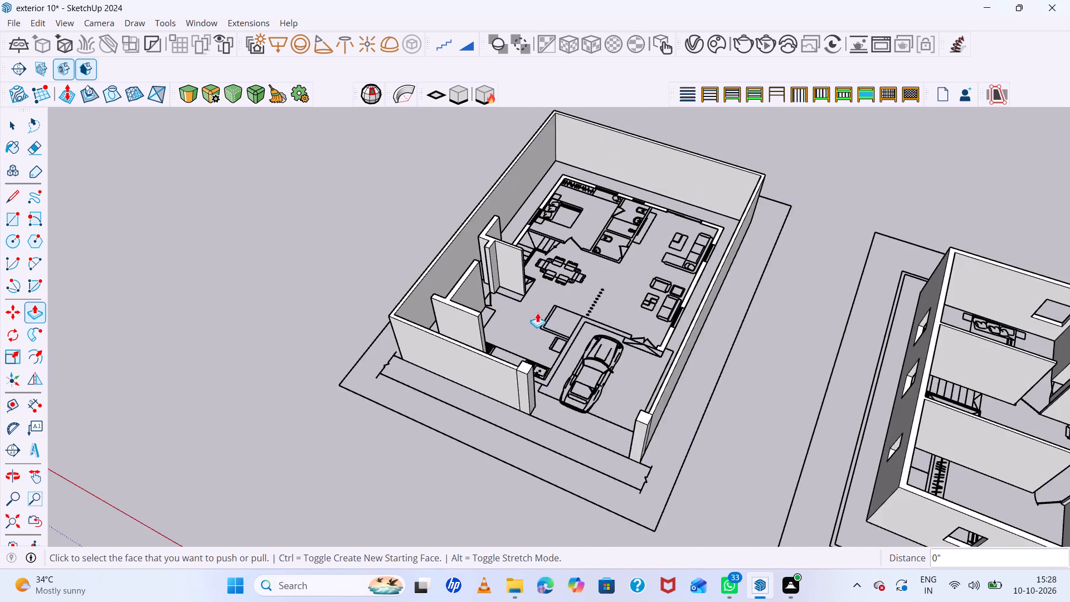
scroll(636, 327, up, 4)
scroll(685, 343, up, 5)
click(685, 343)
click(685, 343)
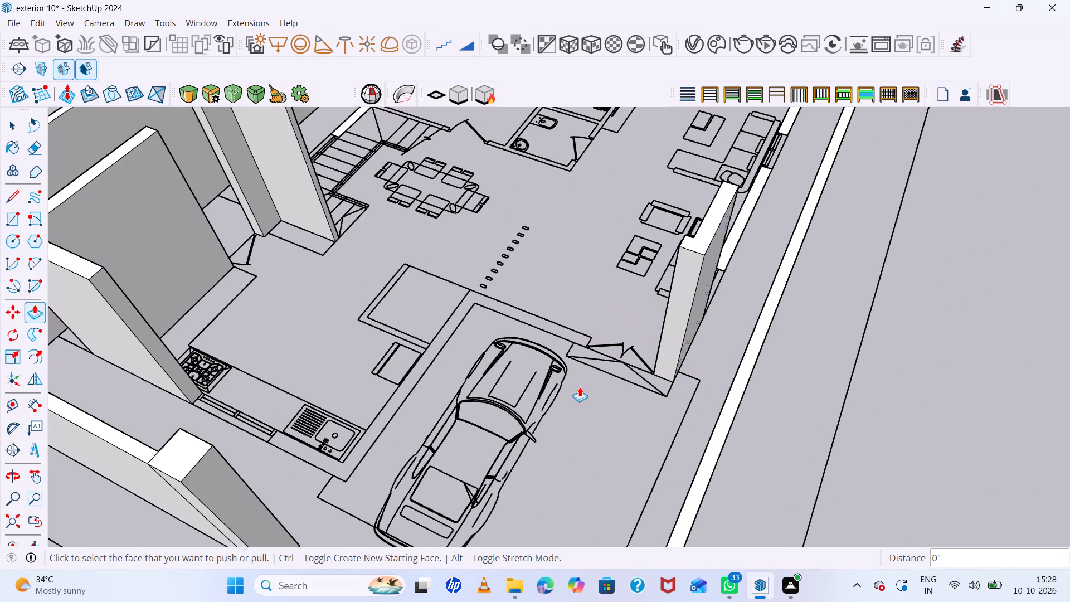
Extrude the living-room side wall between its windows and the wall segment between the staircase and bedroom windows up 10'.
scroll(361, 414, down, 6)
scroll(587, 277, up, 5)
middle_drag(496, 299, 541, 343)
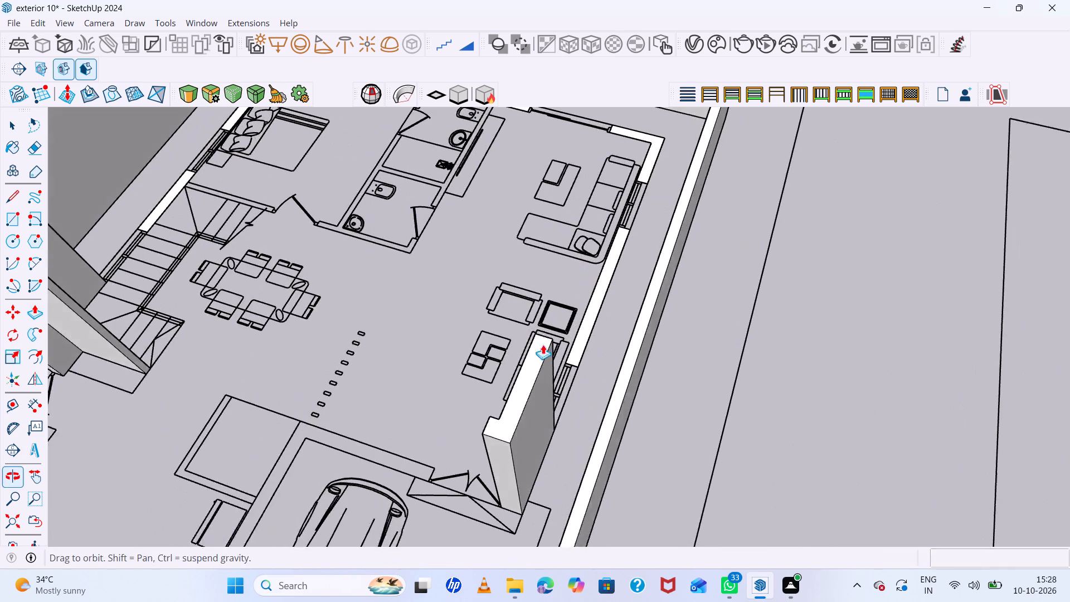
scroll(570, 314, up, 5)
double_click(595, 318)
scroll(565, 339, down, 9)
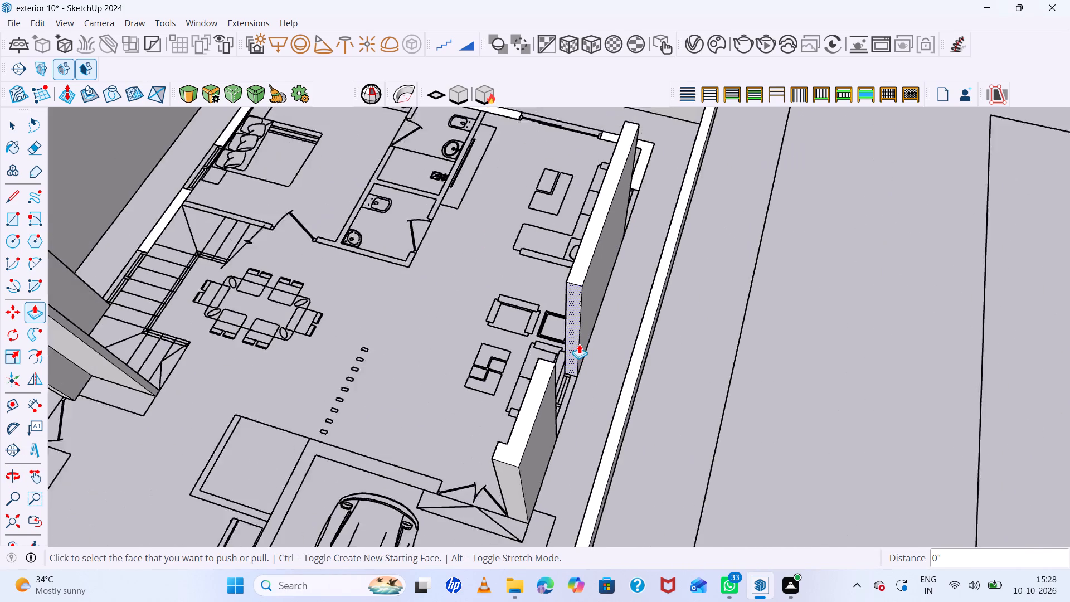
scroll(579, 344, down, 2)
scroll(304, 241, up, 6)
double_click(254, 251)
double_click(259, 253)
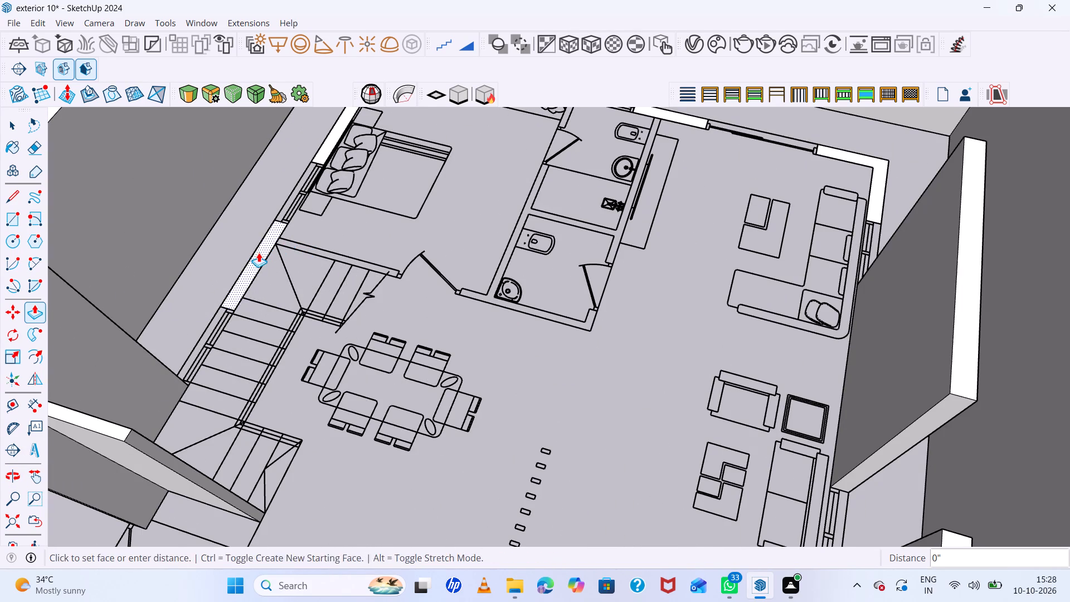
Extrude the rear exterior wall faces up 10': the bedroom corner, the two segments by the bathroom and the living-room corner.
scroll(363, 355, down, 13)
middle_drag(453, 380, 719, 353)
middle_click(719, 353)
scroll(408, 378, up, 6)
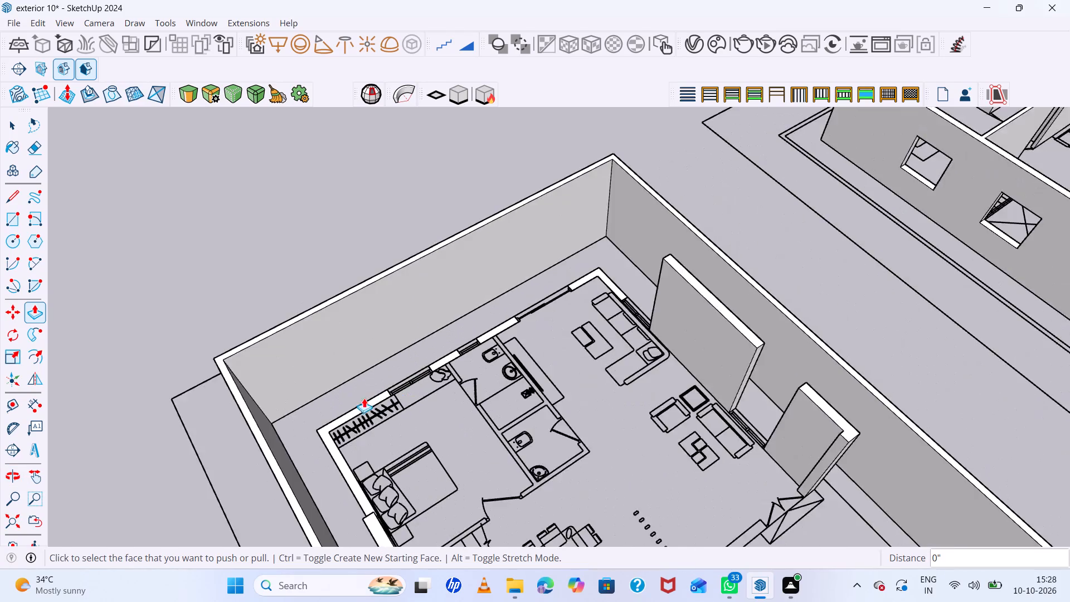
scroll(348, 454, up, 3)
double_click(333, 467)
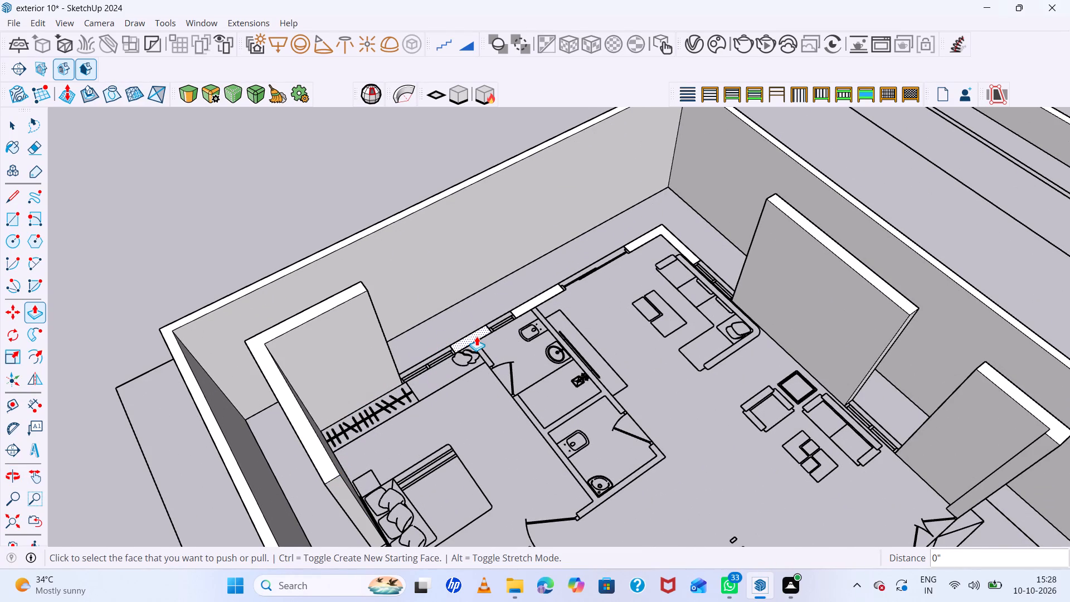
double_click(476, 336)
double_click(537, 299)
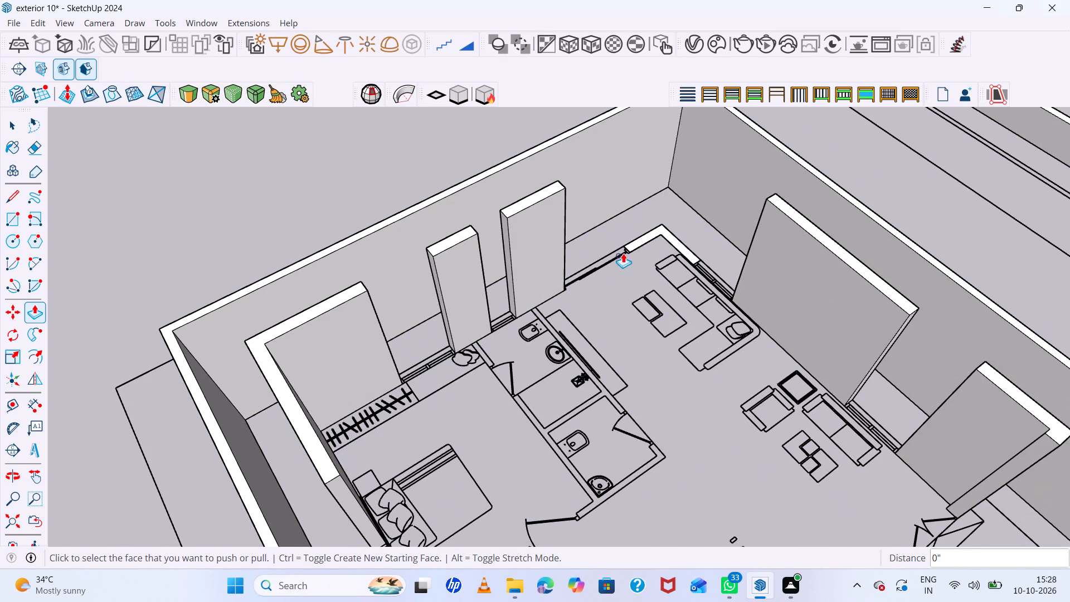
double_click(639, 238)
Select the connected boundary walls and gate pillars and hide them, leaving only the house walls standing.
scroll(384, 292, down, 12)
middle_drag(495, 358, 361, 330)
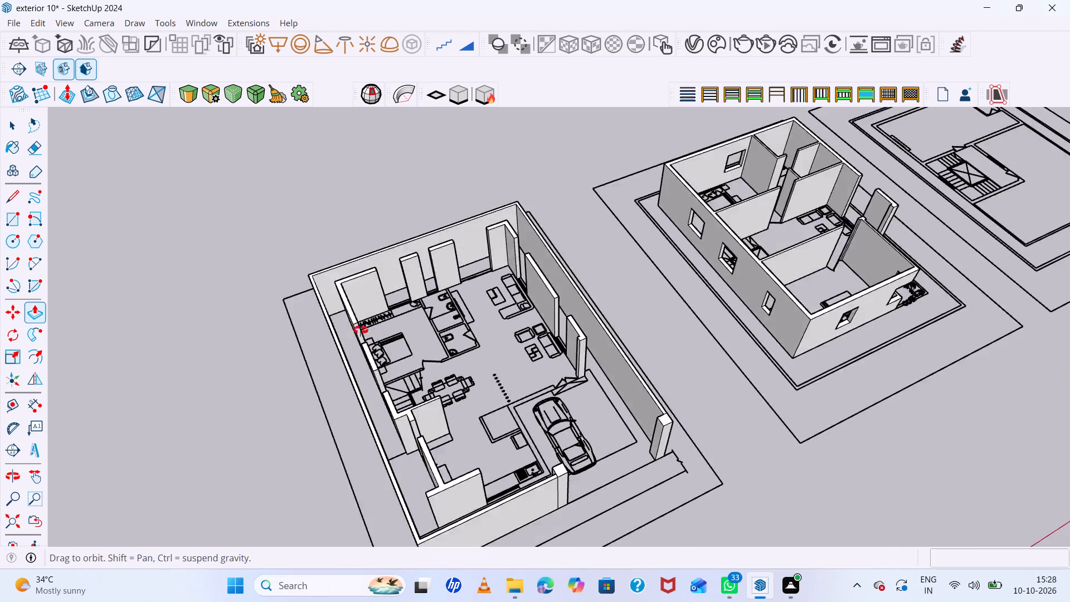
middle_drag(361, 330, 124, 350)
scroll(357, 255, up, 10)
middle_drag(398, 290, 439, 222)
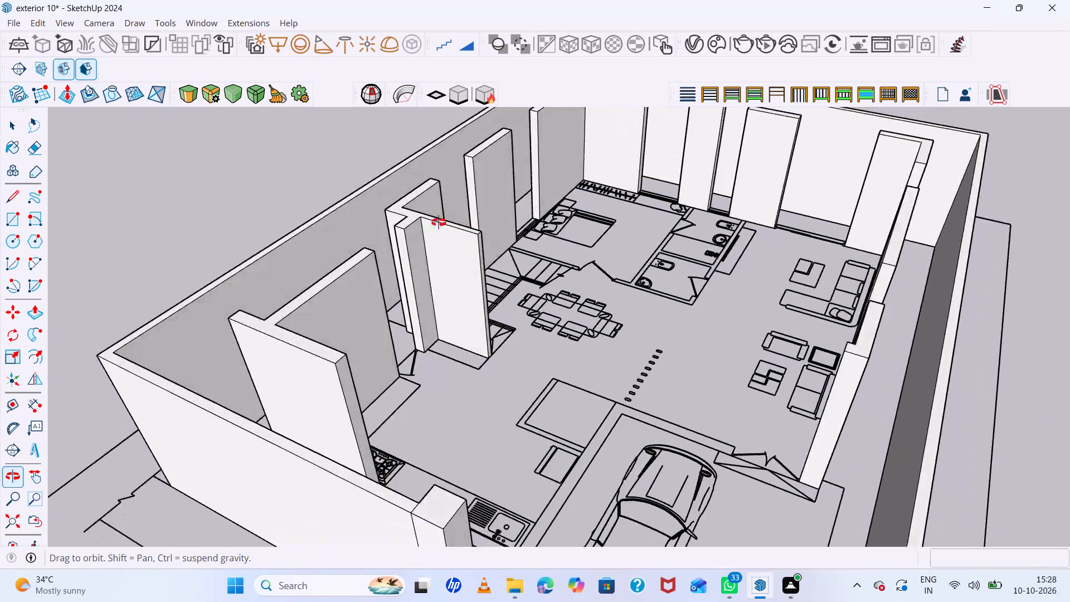
middle_drag(439, 222, 278, 205)
key(space)
triple_click(774, 491)
double_click(772, 488)
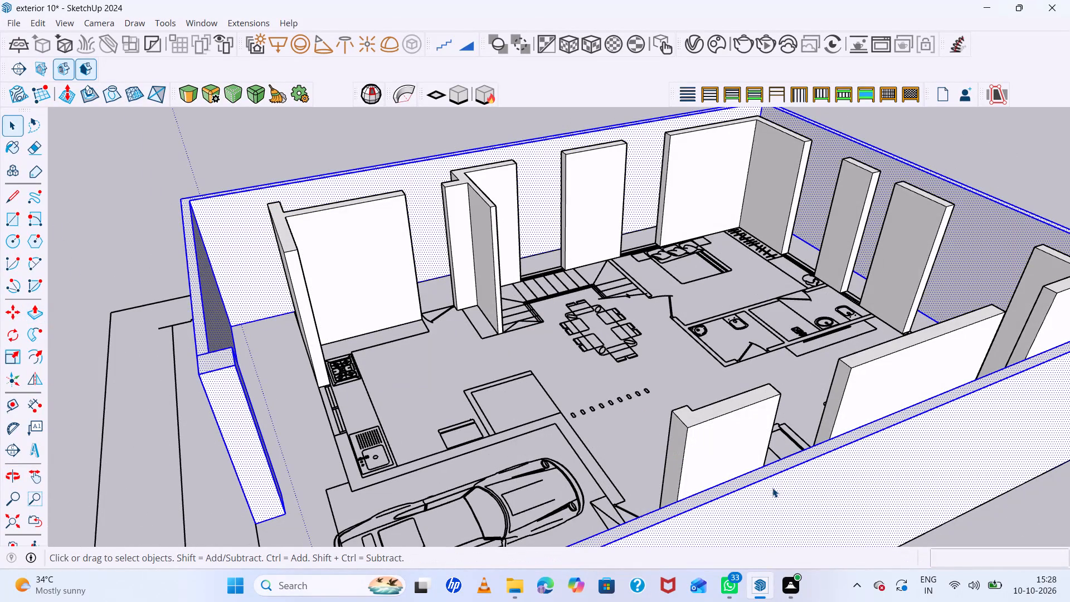
right_click(772, 488)
click(848, 168)
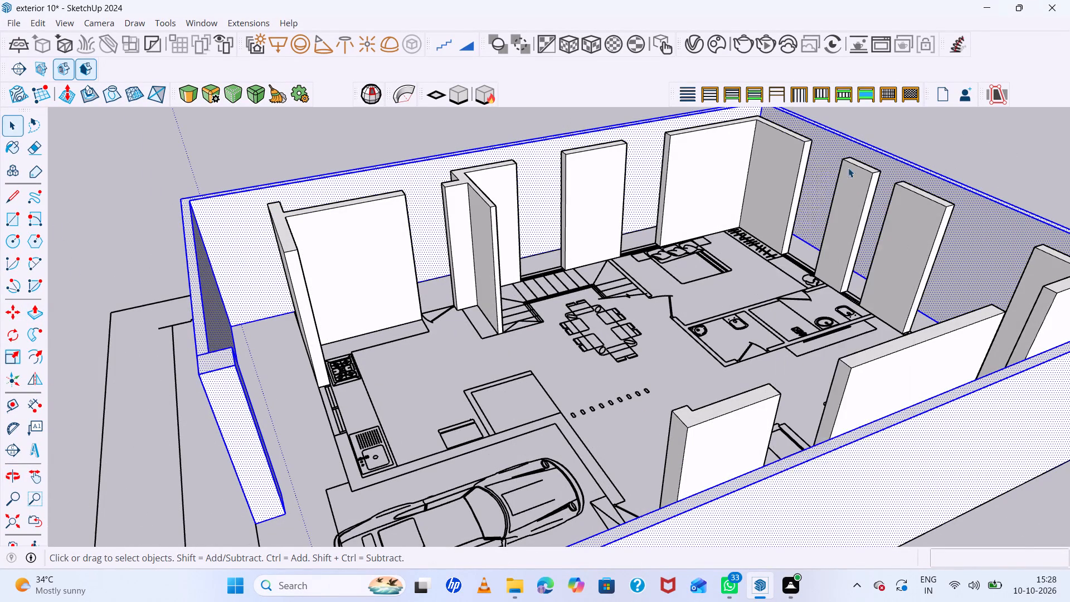
scroll(541, 308, up, 5)
scroll(328, 299, down, 12)
middle_drag(515, 378, 604, 316)
middle_drag(604, 316, 586, 323)
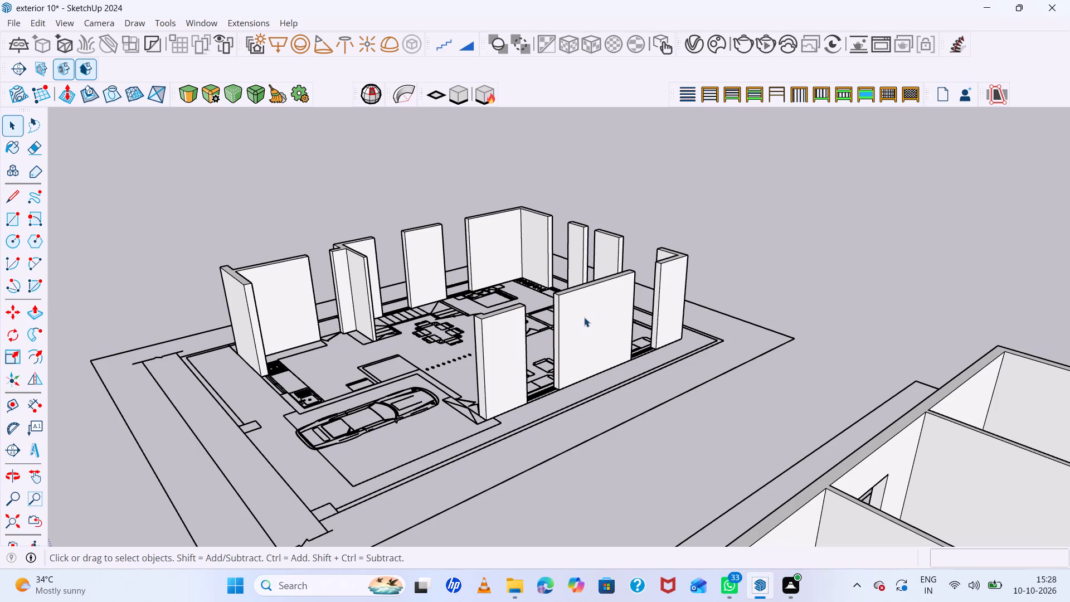
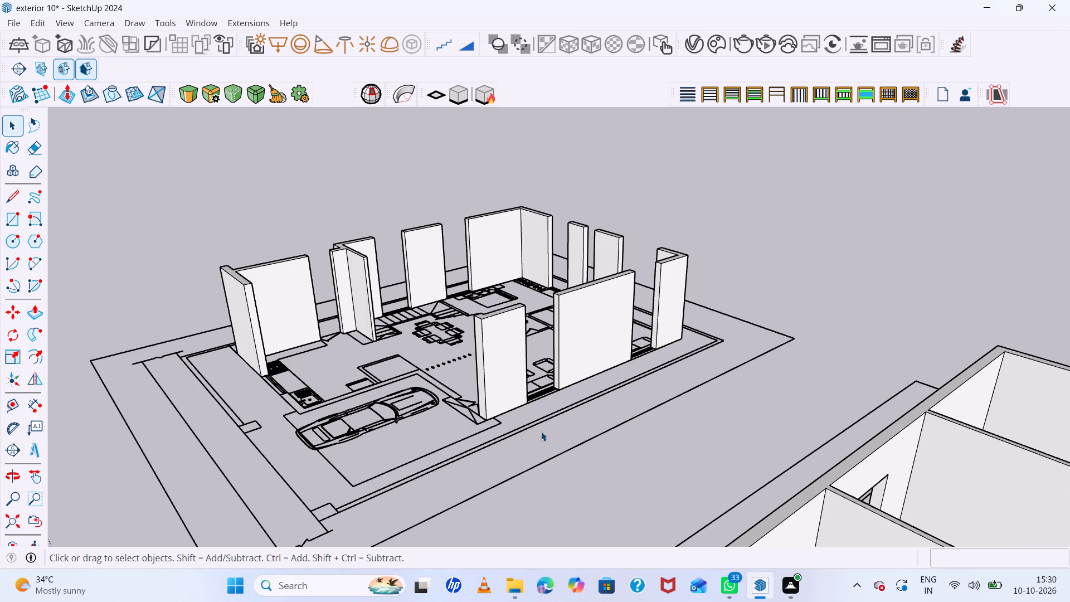
Draw a rectangle about 3' 10" long over the front kitchen wall segment between the window and the corner beside the sink.
scroll(308, 269, down, 6)
scroll(485, 304, up, 7)
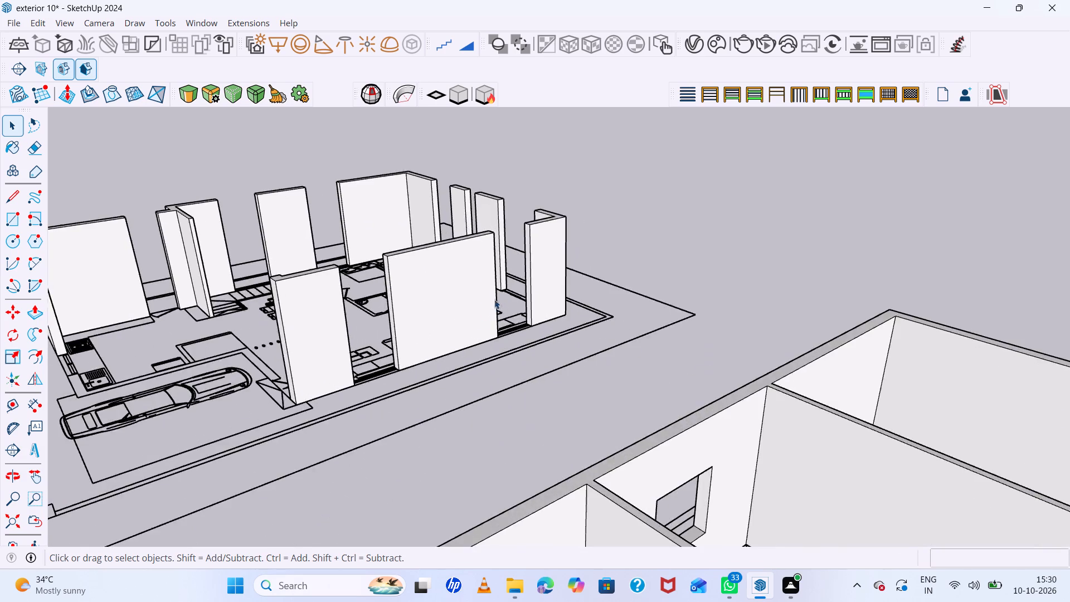
middle_drag(471, 321, 556, 341)
scroll(471, 321, up, 1)
scroll(468, 382, up, 7)
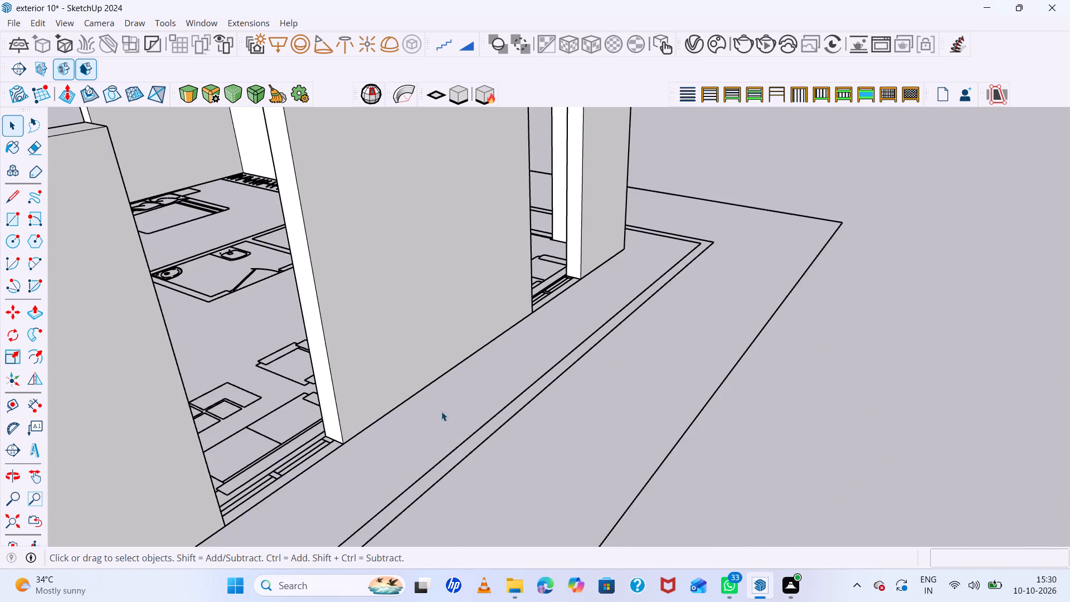
middle_drag(442, 412, 504, 391)
scroll(515, 394, down, 13)
scroll(451, 418, up, 7)
middle_drag(464, 426, 485, 460)
scroll(515, 324, down, 9)
scroll(429, 429, up, 7)
middle_drag(425, 438, 440, 468)
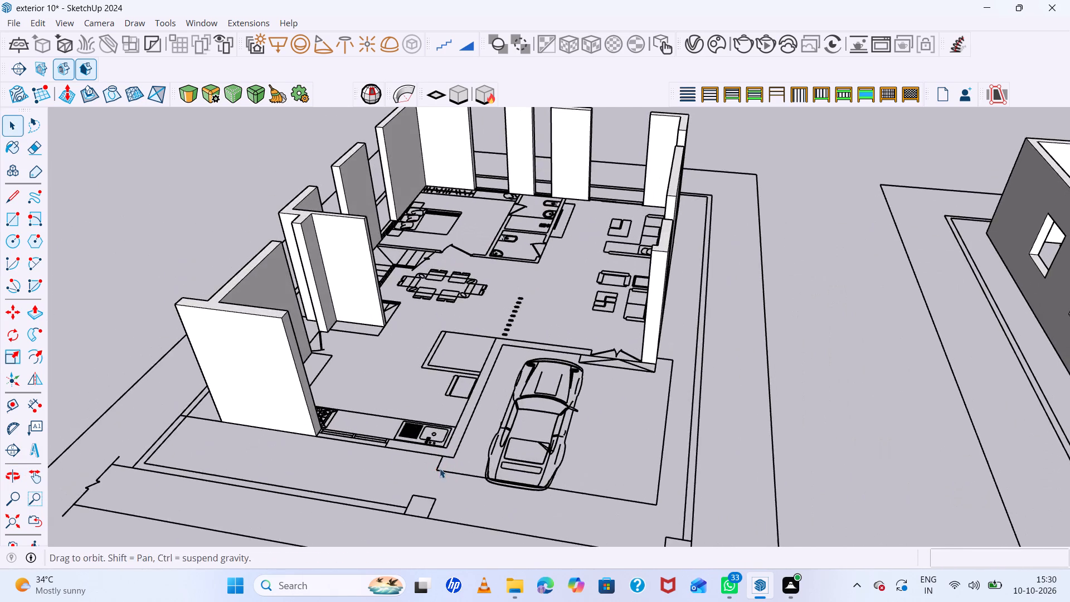
scroll(381, 450, up, 6)
key(r)
scroll(420, 457, up, 5)
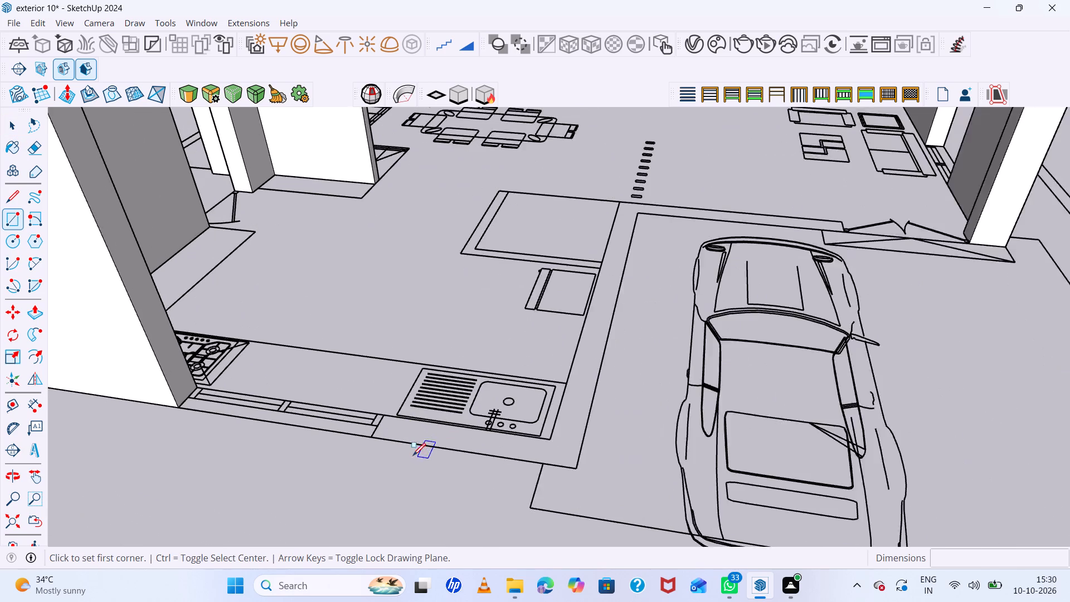
click(366, 434)
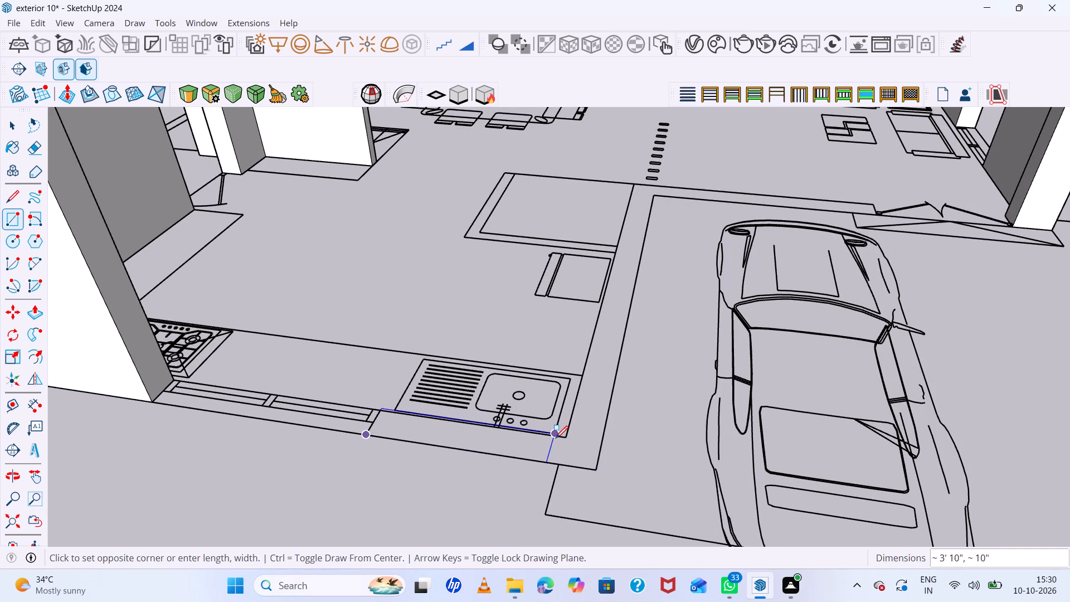
click(566, 440)
Trace rectangles over the kitchen wall along the car porch, about 13' by 9", and the adjoining wall running to the main entrance.
scroll(568, 461, up, 4)
click(550, 467)
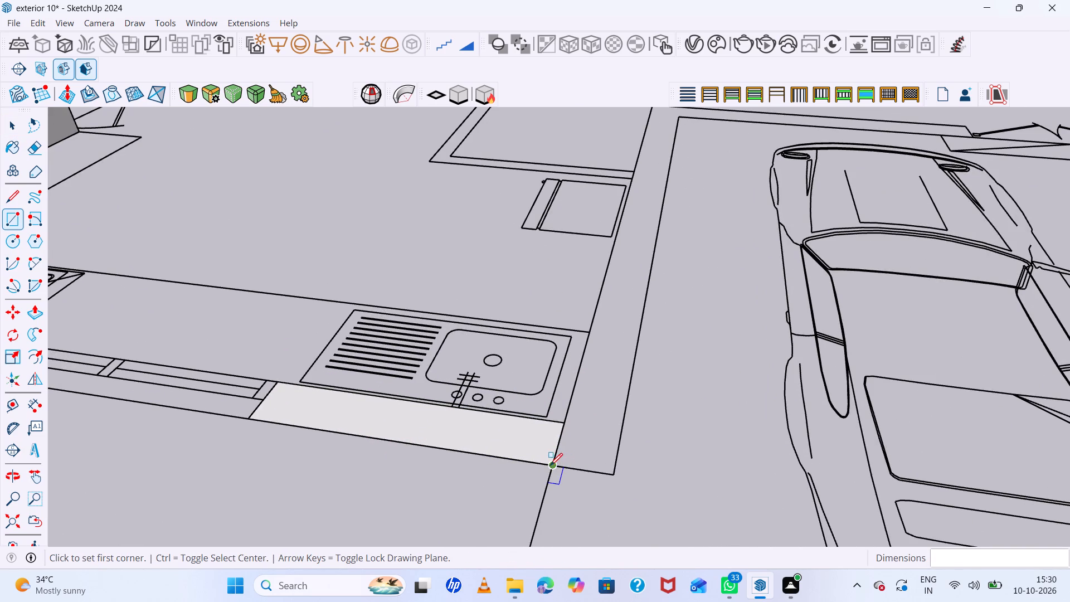
scroll(602, 421, down, 7)
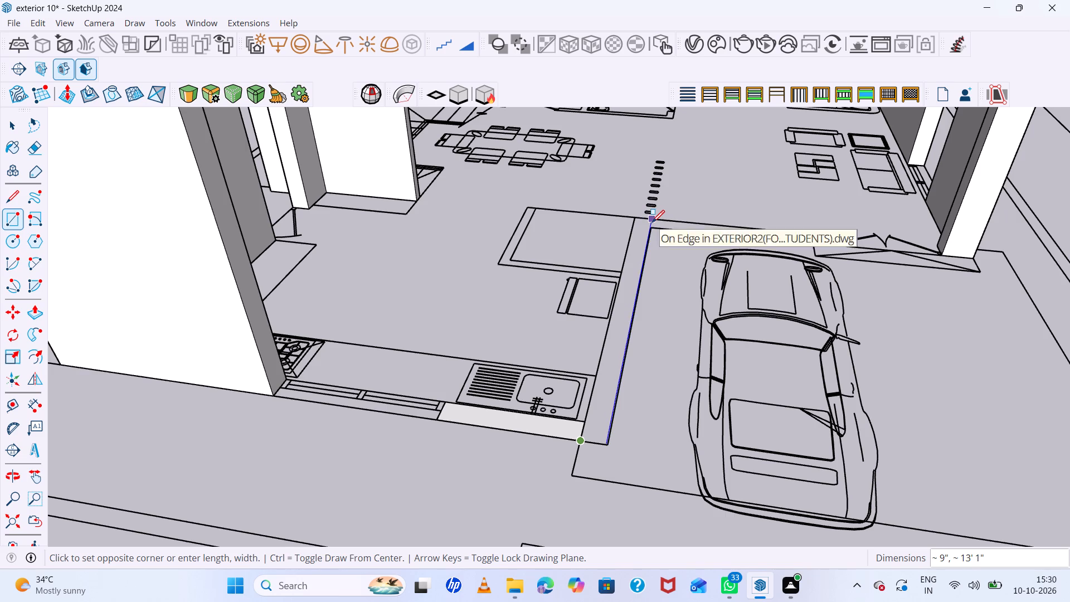
scroll(648, 230, up, 4)
click(650, 229)
scroll(641, 221, up, 5)
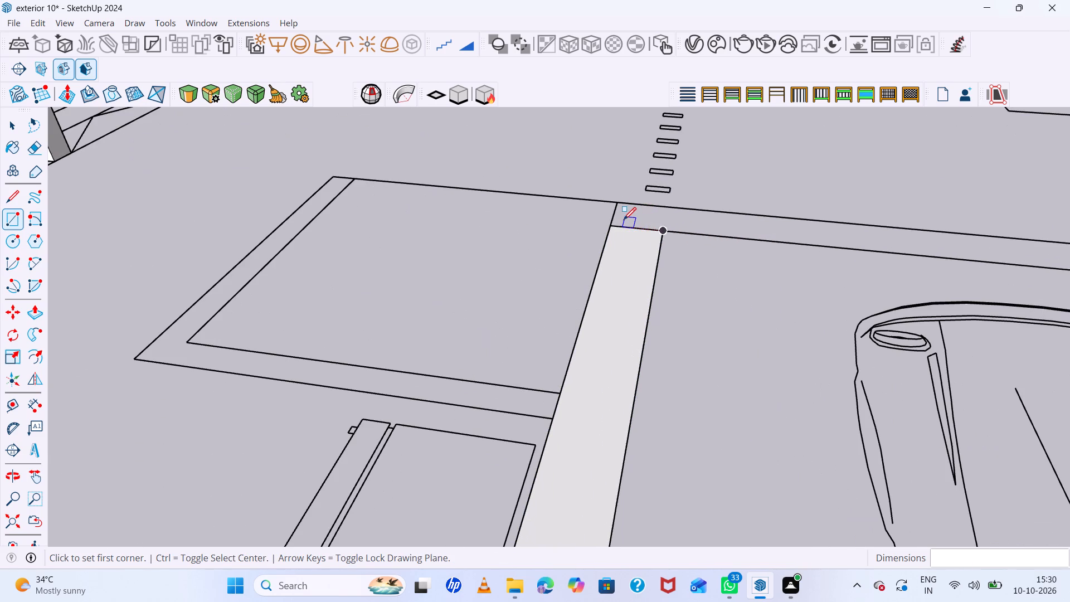
click(615, 228)
scroll(717, 213, down, 3)
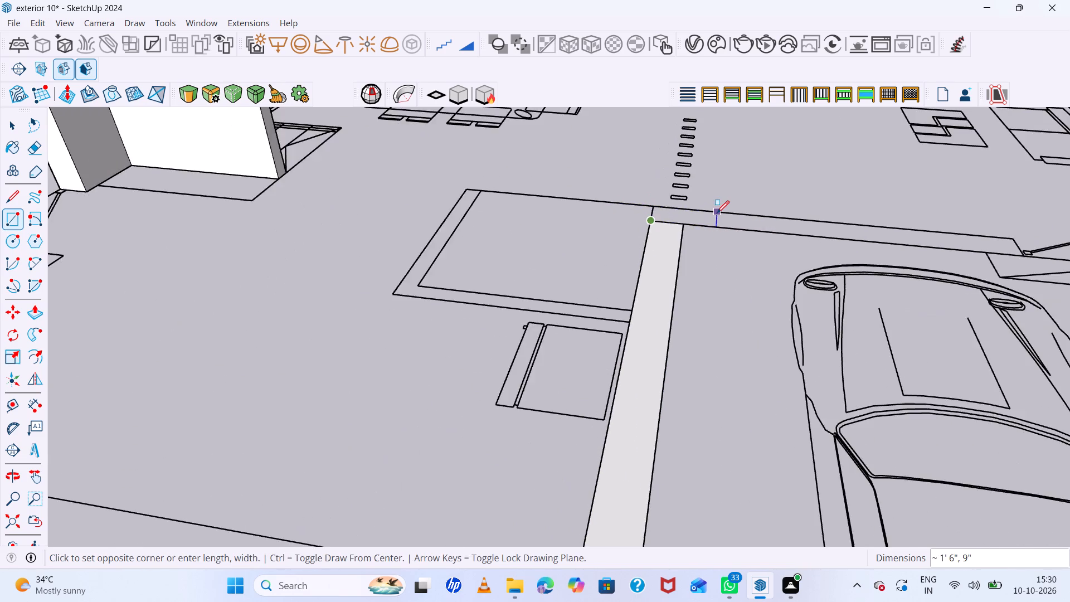
scroll(717, 213, down, 6)
scroll(928, 229, up, 2)
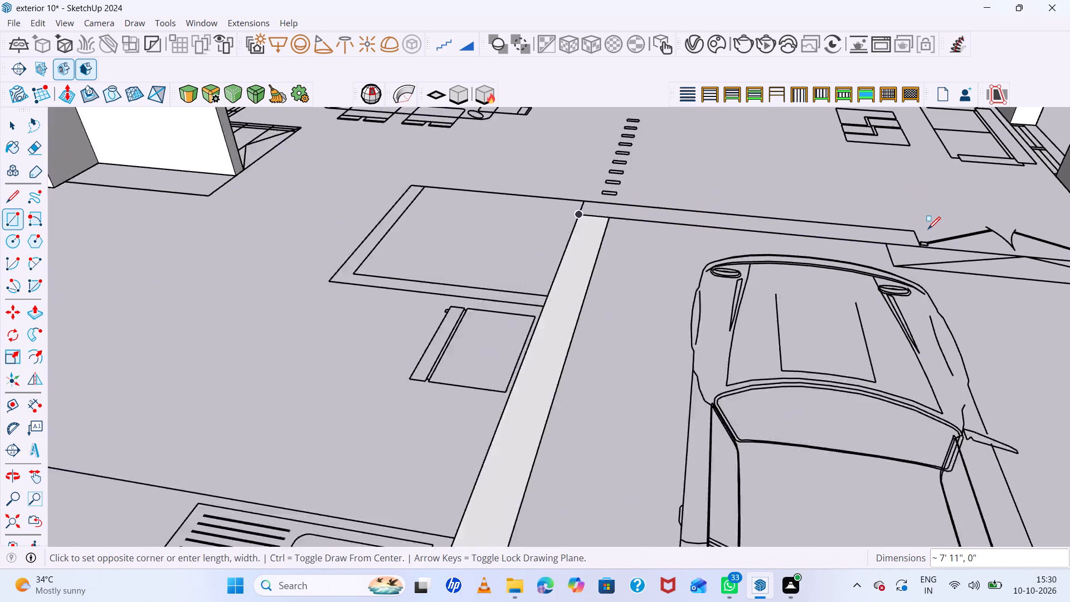
scroll(928, 229, up, 4)
click(911, 231)
Erase the dividing edges at both corners so the three traced kitchen and porch wall faces merge into one.
scroll(745, 233, down, 7)
scroll(640, 229, up, 3)
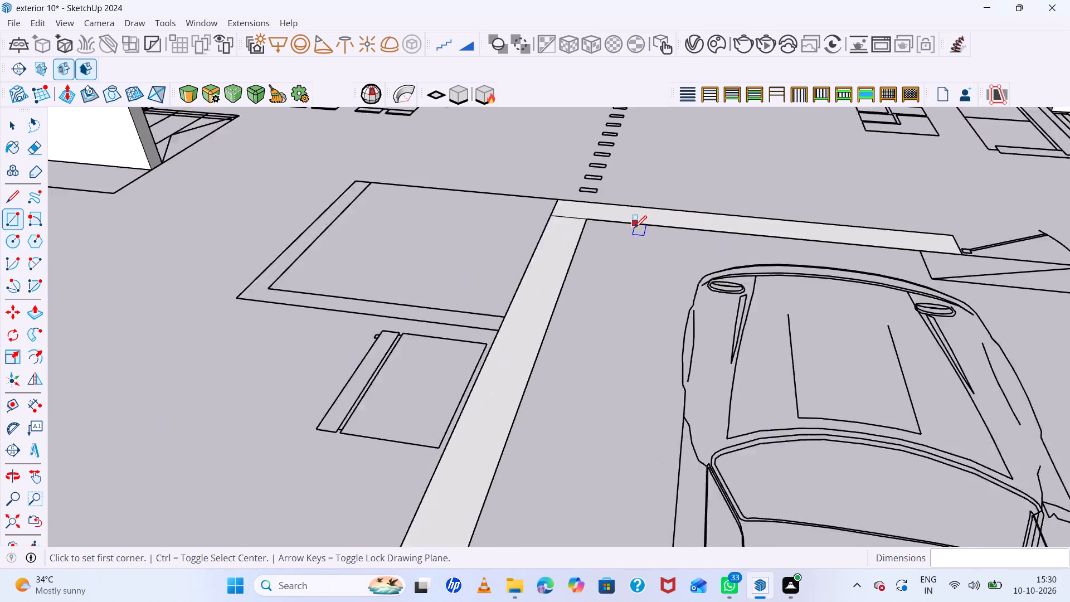
scroll(634, 228, up, 3)
key(e)
click(561, 218)
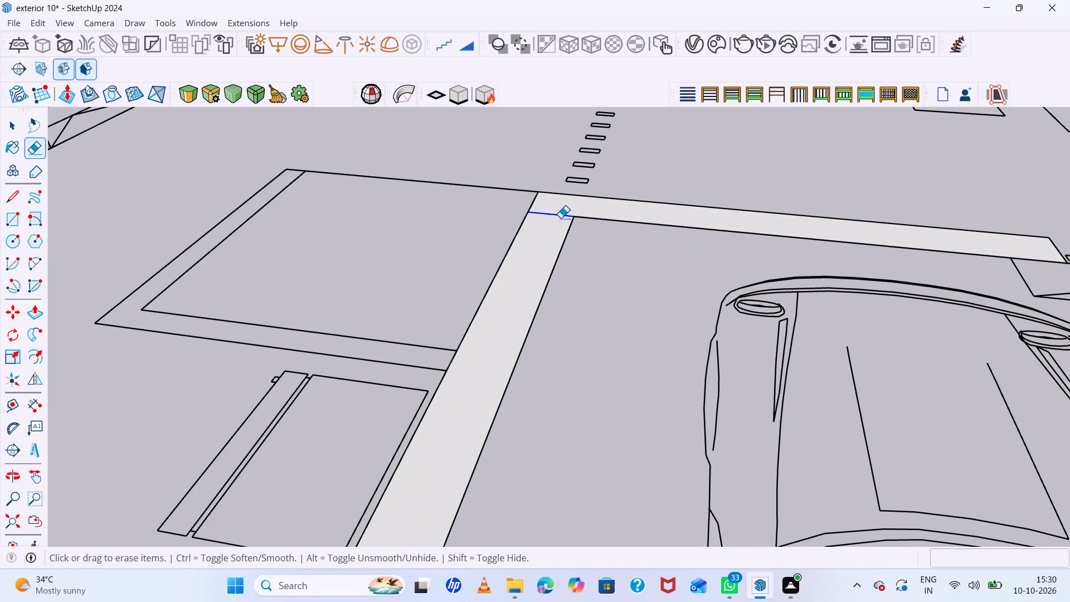
scroll(503, 239, down, 15)
scroll(688, 237, up, 6)
scroll(716, 305, down, 1)
middle_drag(728, 355, 750, 466)
scroll(750, 453, up, 1)
scroll(771, 322, down, 8)
scroll(593, 439, up, 6)
scroll(505, 394, up, 5)
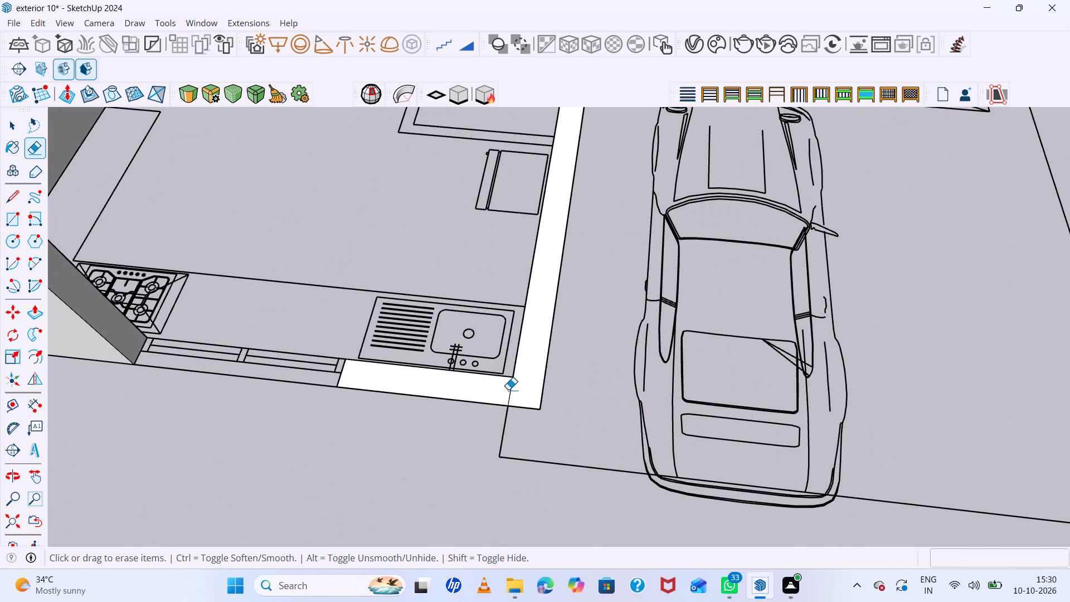
click(510, 389)
Extrude the merged kitchen and car porch wall face up 10'.
key(p)
click(516, 389)
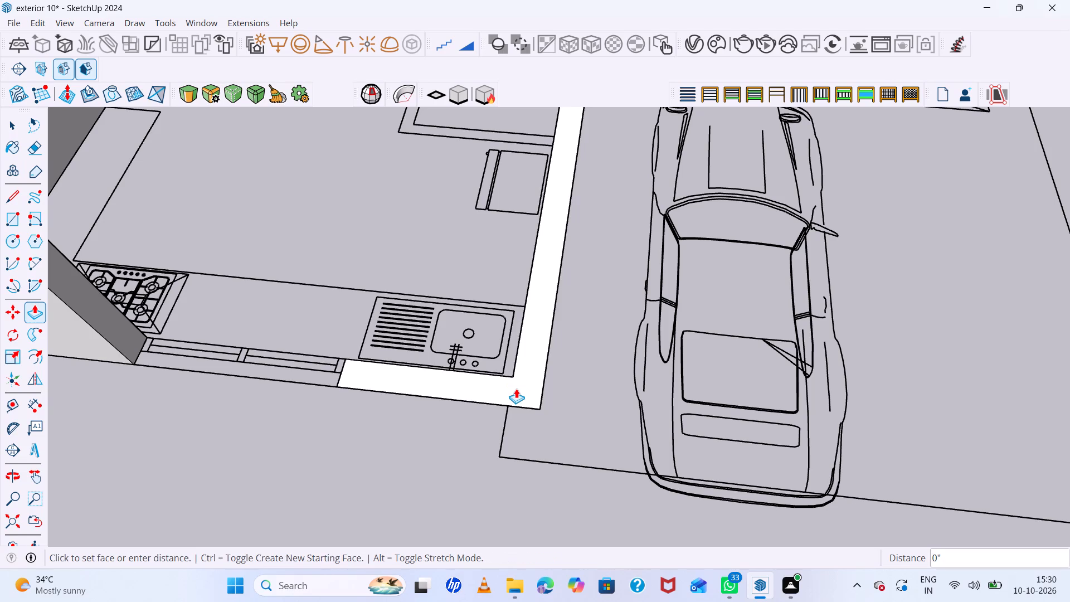
text(10')
key(Return)
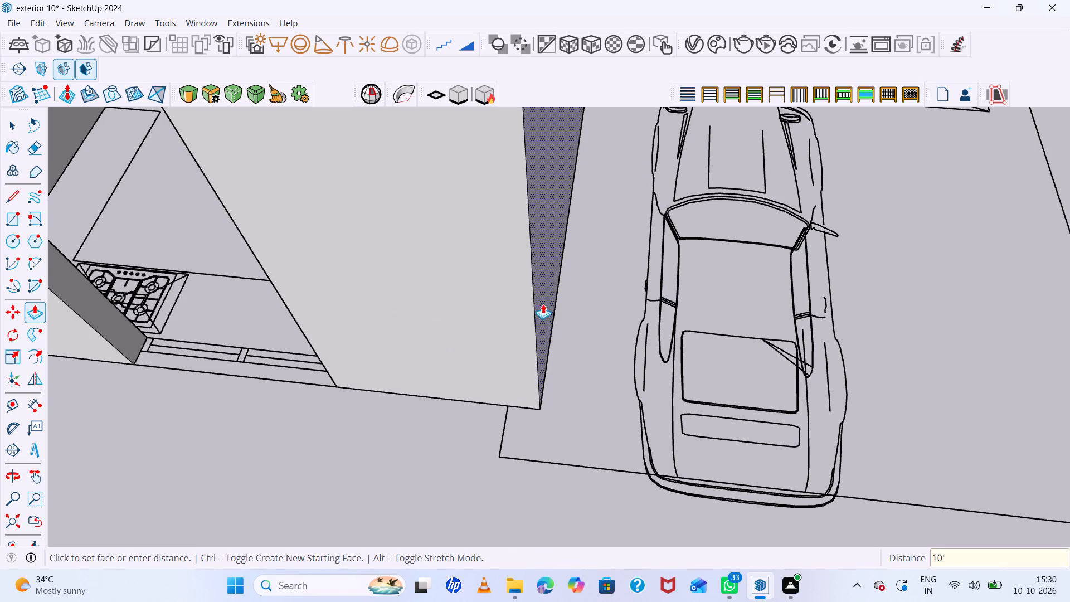
Draw a rectangle about 6' 6" by 5" over the partition wall between the staircase and the bedroom.
scroll(590, 293, down, 12)
scroll(610, 281, up, 6)
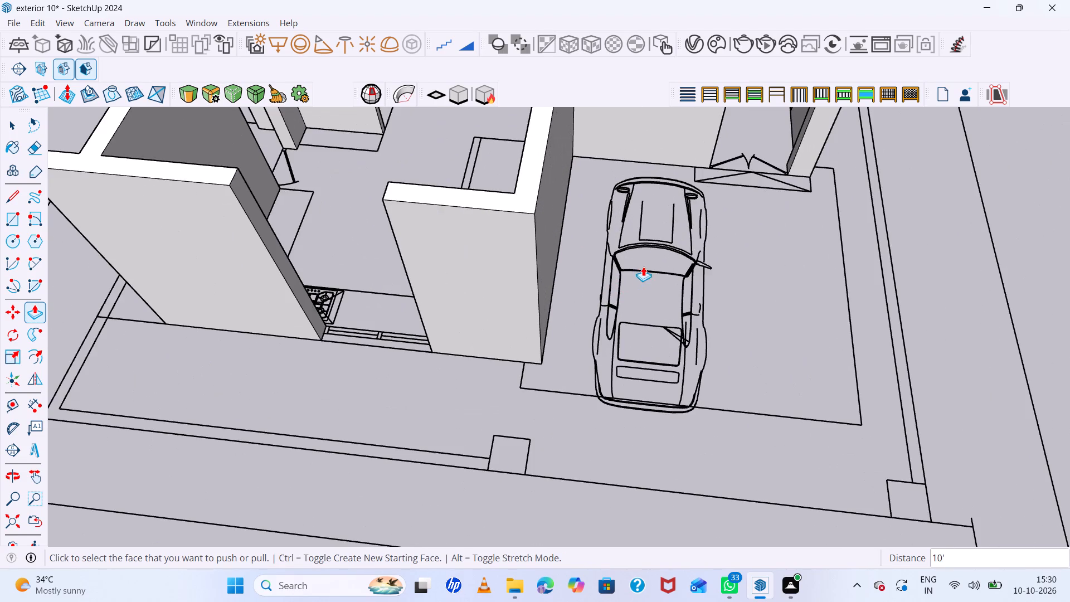
scroll(645, 261, down, 11)
scroll(685, 281, down, 6)
scroll(658, 169, up, 5)
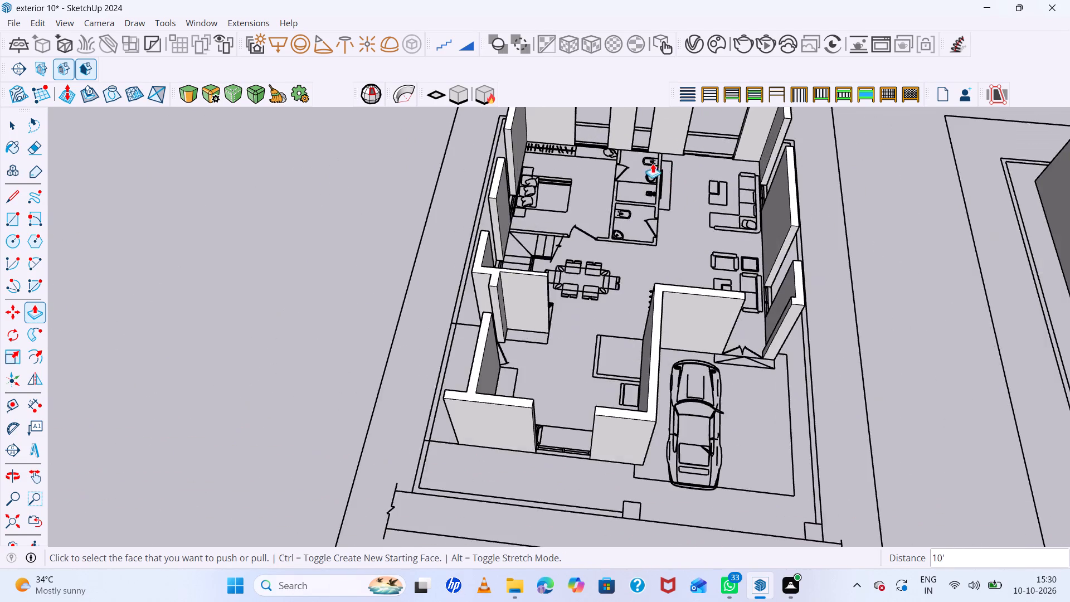
scroll(653, 163, up, 9)
scroll(618, 201, down, 5)
scroll(645, 237, up, 6)
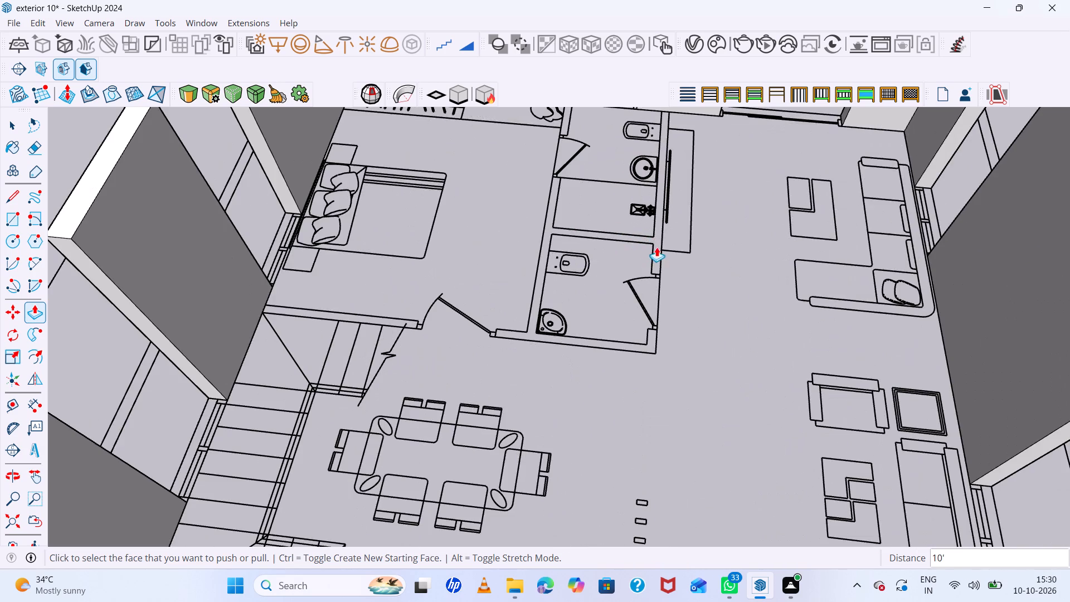
middle_drag(621, 253, 388, 252)
middle_drag(388, 252, 330, 247)
scroll(456, 222, up, 7)
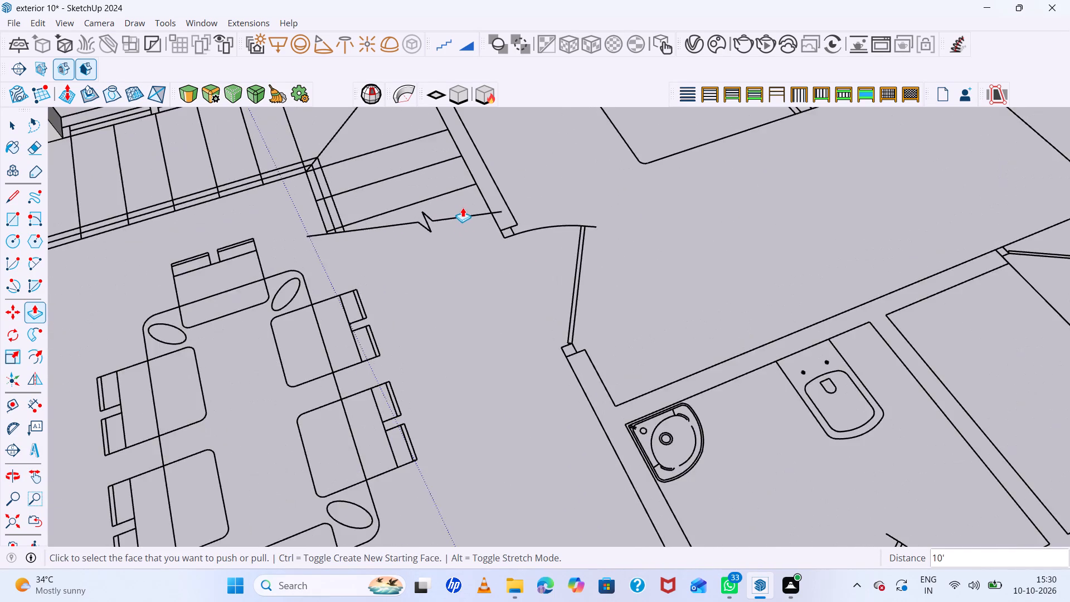
scroll(463, 207, down, 7)
scroll(468, 210, up, 7)
scroll(468, 210, down, 7)
scroll(505, 246, down, 7)
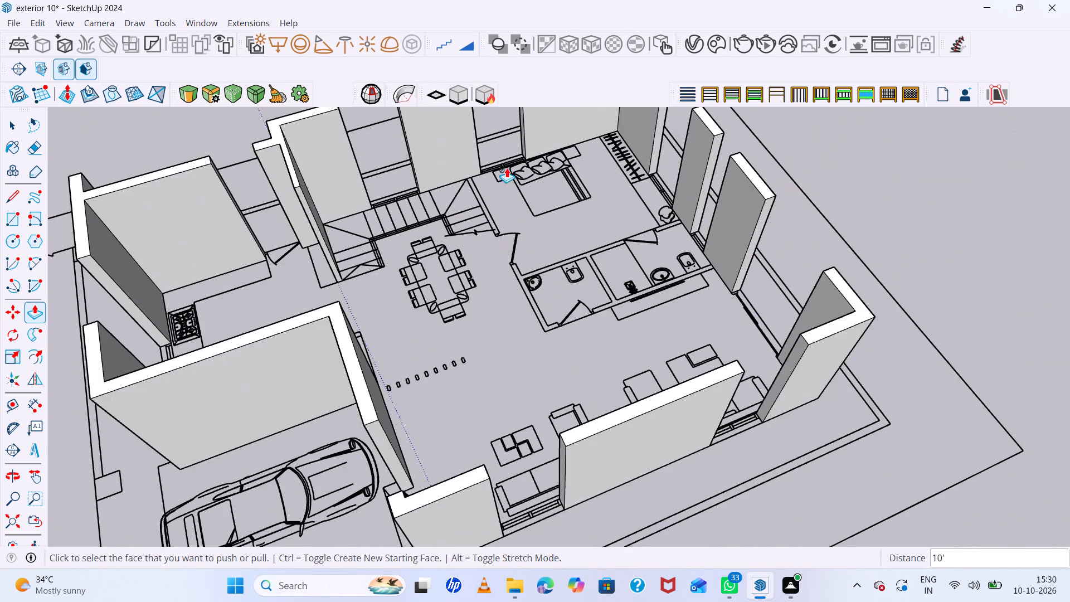
scroll(507, 168, up, 7)
middle_drag(481, 183, 402, 207)
scroll(487, 176, up, 6)
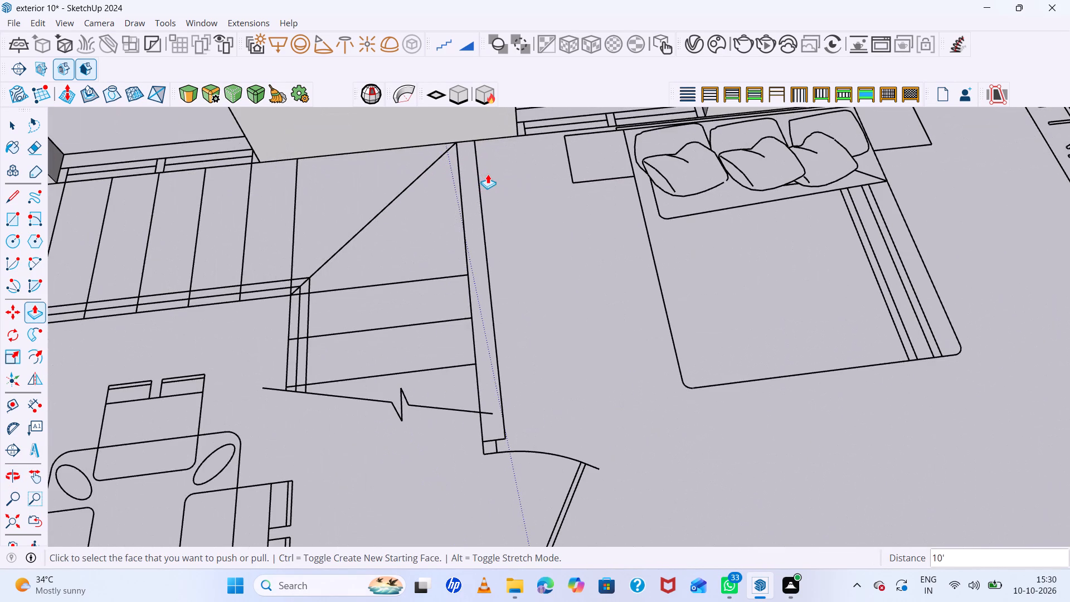
key(r)
click(453, 140)
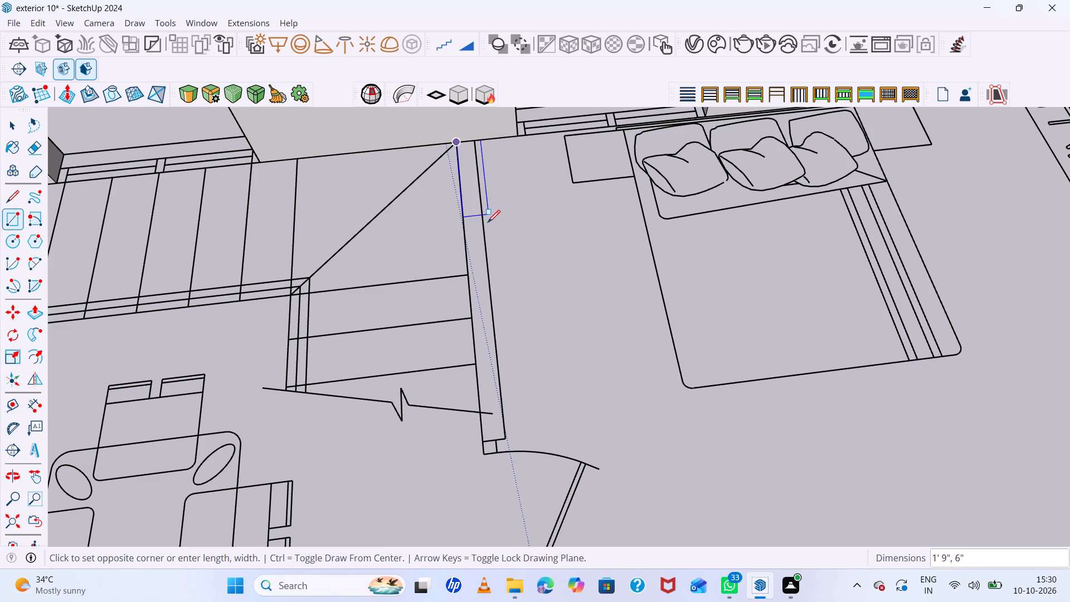
click(505, 441)
Extrude the partition face between the staircase and the bedroom up 10'.
scroll(464, 276, down, 7)
key(space)
click(474, 312)
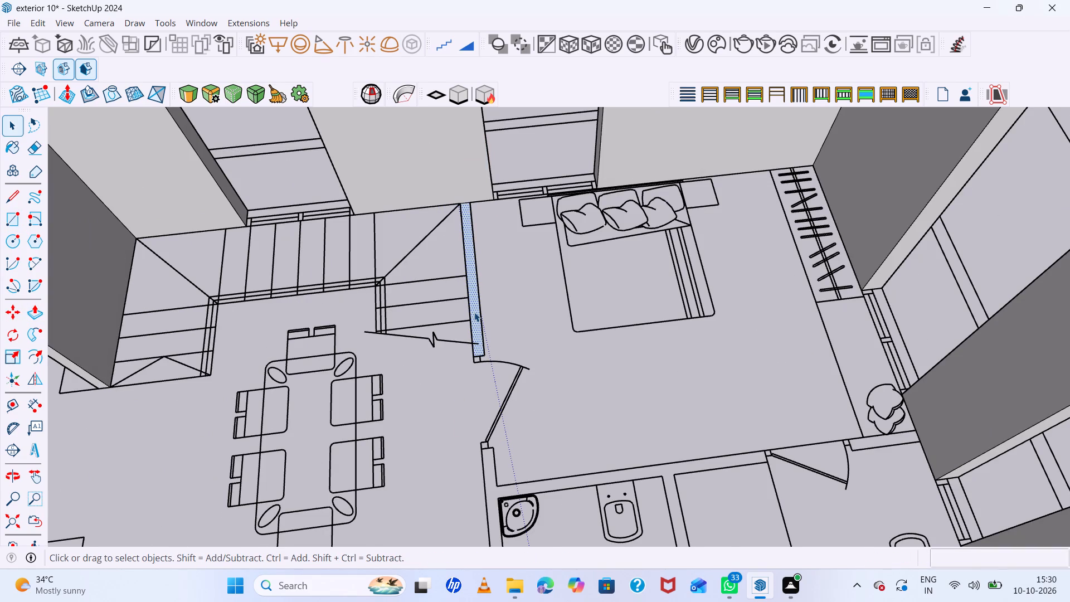
key(p)
click(474, 312)
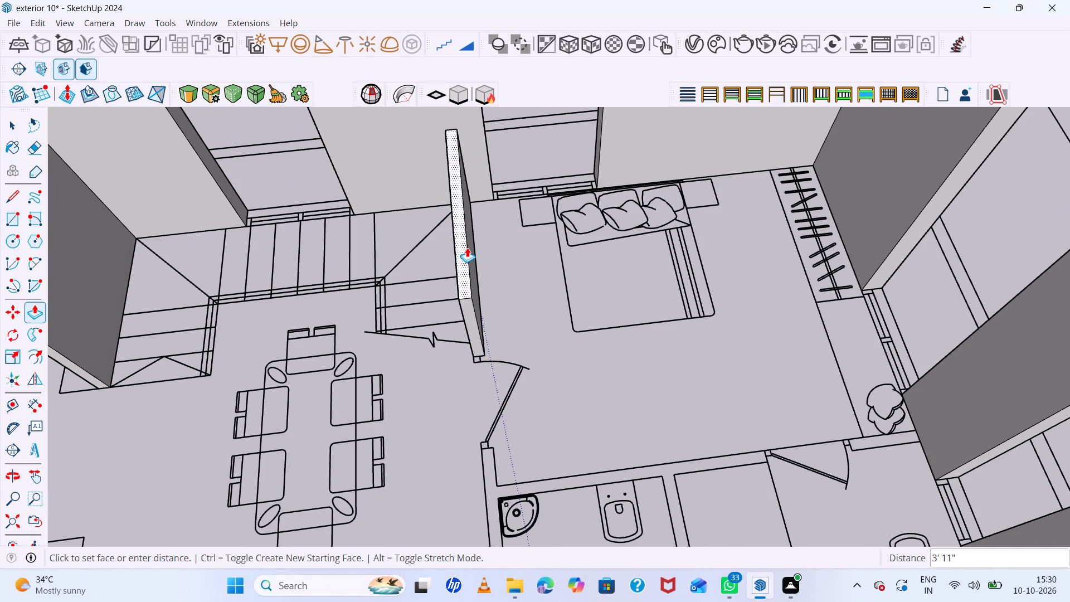
text(10)
key(apostrophe)
key(Return)
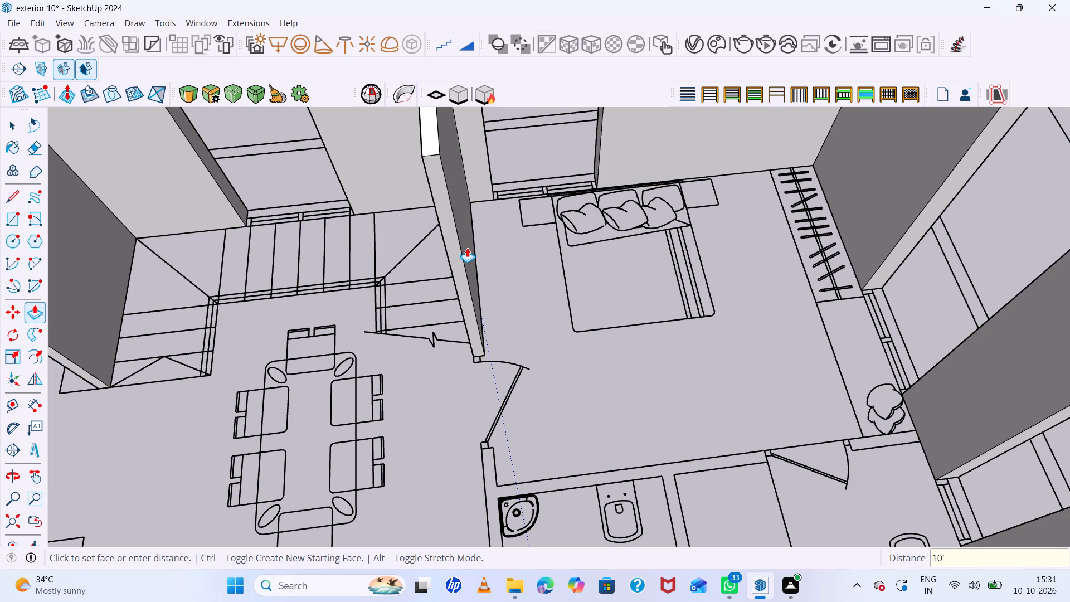
Draw a rectangle about 2' 1" by 5" over the short partition between the bedroom's bathroom door and the exterior wall.
scroll(405, 355, down, 10)
scroll(502, 410, up, 7)
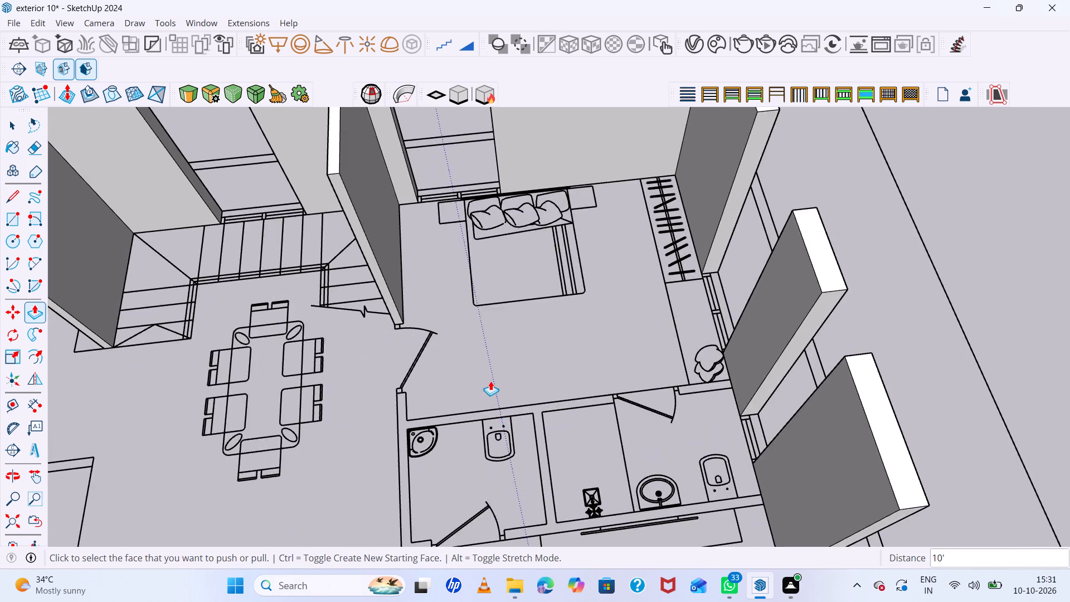
scroll(490, 381, down, 5)
scroll(603, 416, up, 5)
scroll(638, 348, up, 5)
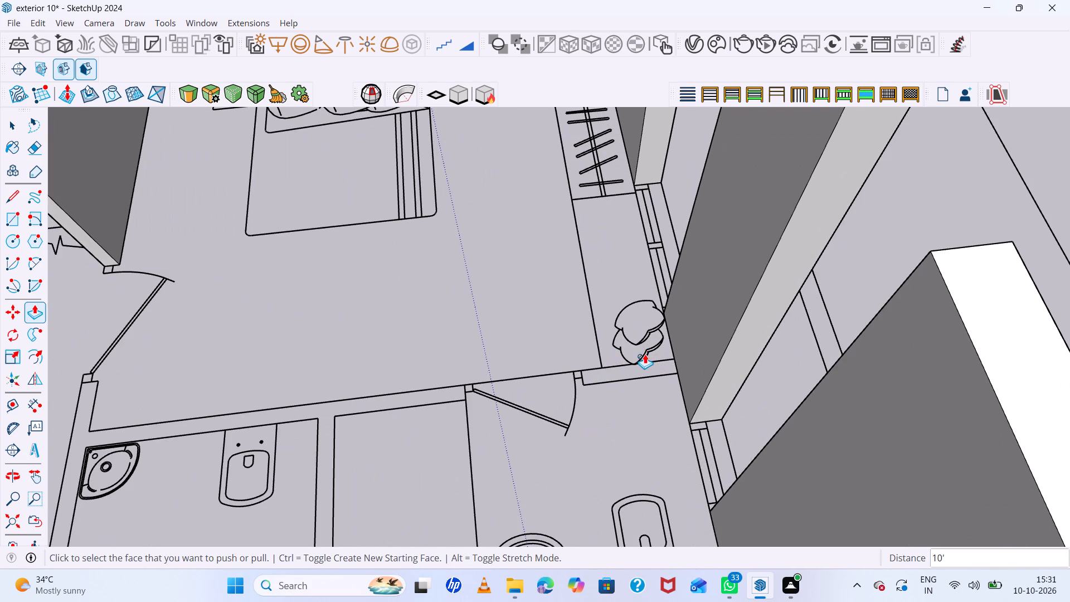
key(r)
scroll(663, 365, up, 6)
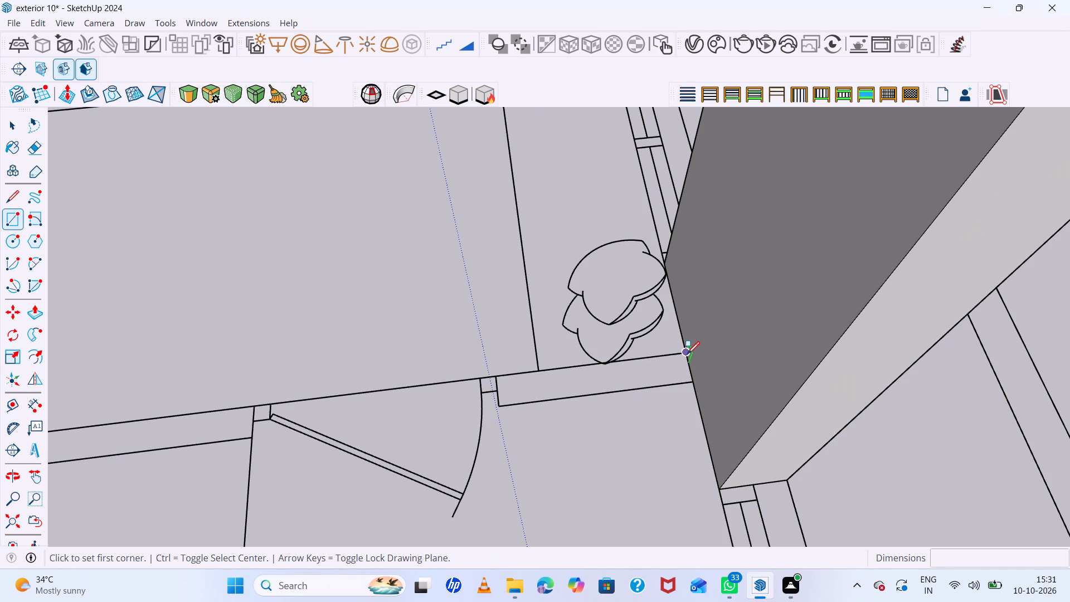
click(685, 355)
click(695, 385)
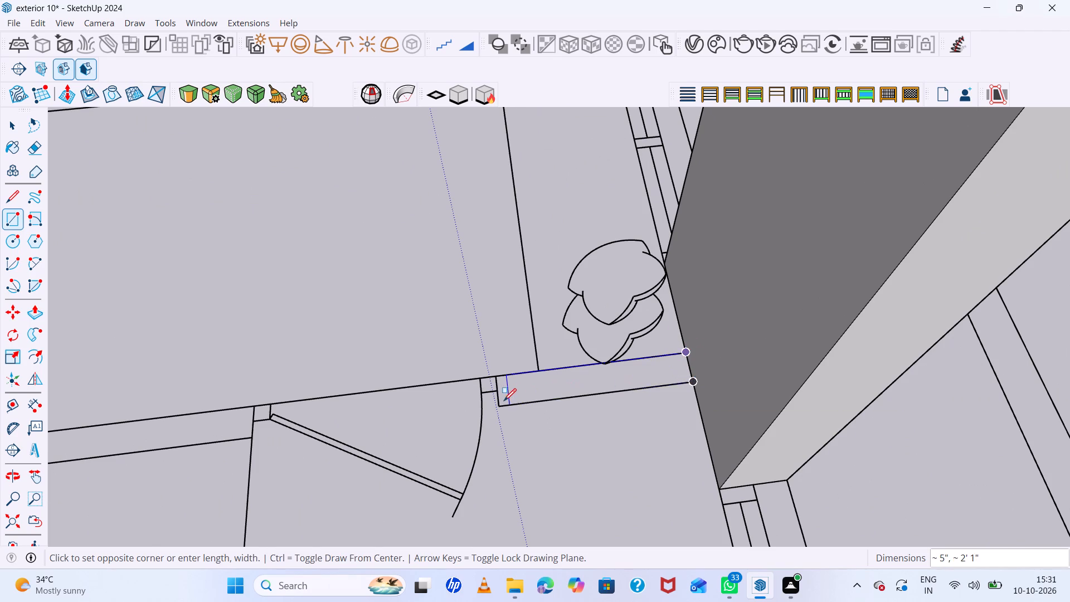
click(500, 402)
Draw a rectangle about 6' 6" long over the bathroom wall running from the bedroom door jamb to the outer corner beside the dining area.
scroll(582, 373, down, 5)
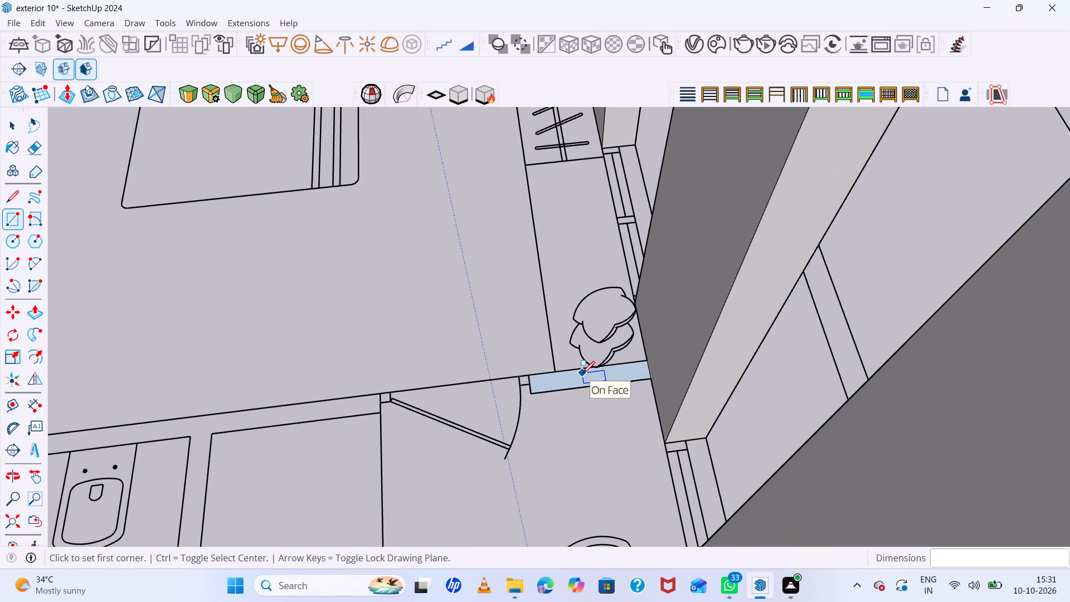
scroll(501, 351, down, 4)
scroll(257, 377, down, 5)
scroll(138, 373, up, 6)
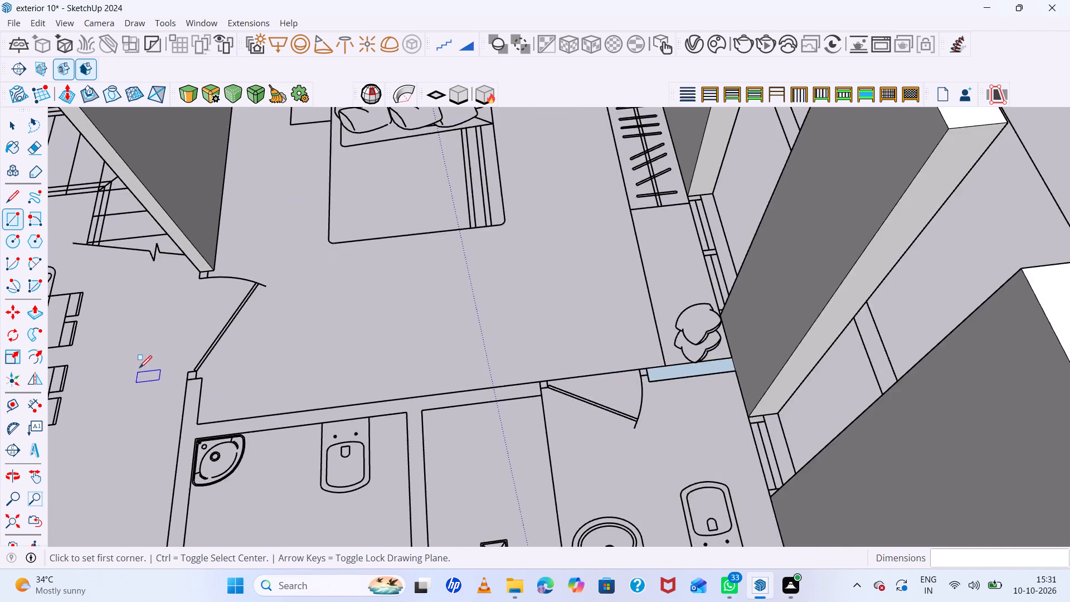
scroll(172, 364, up, 5)
click(219, 390)
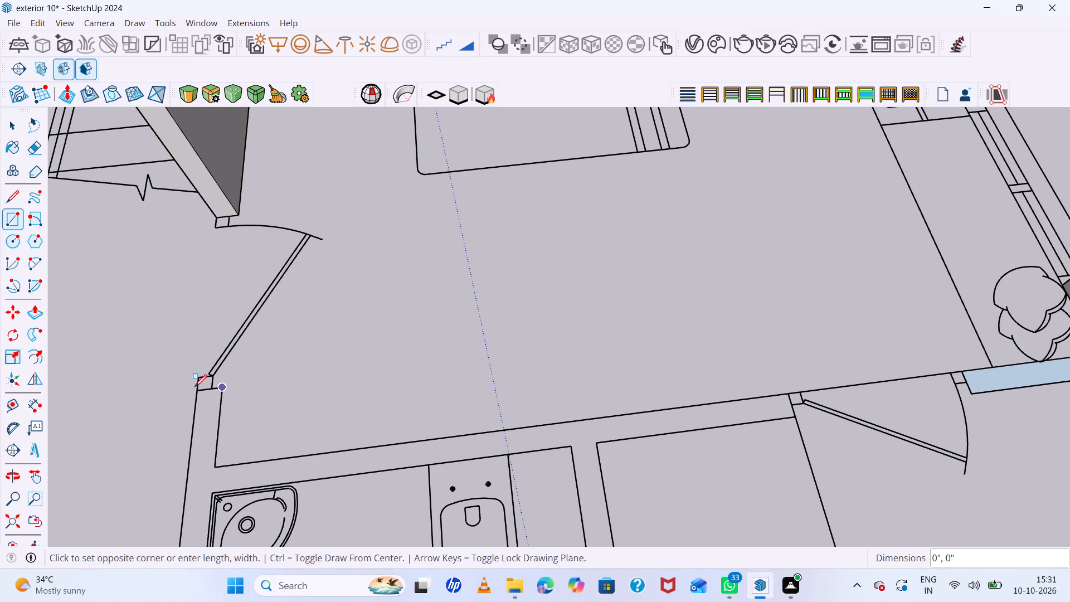
click(196, 391)
scroll(209, 391, down, 12)
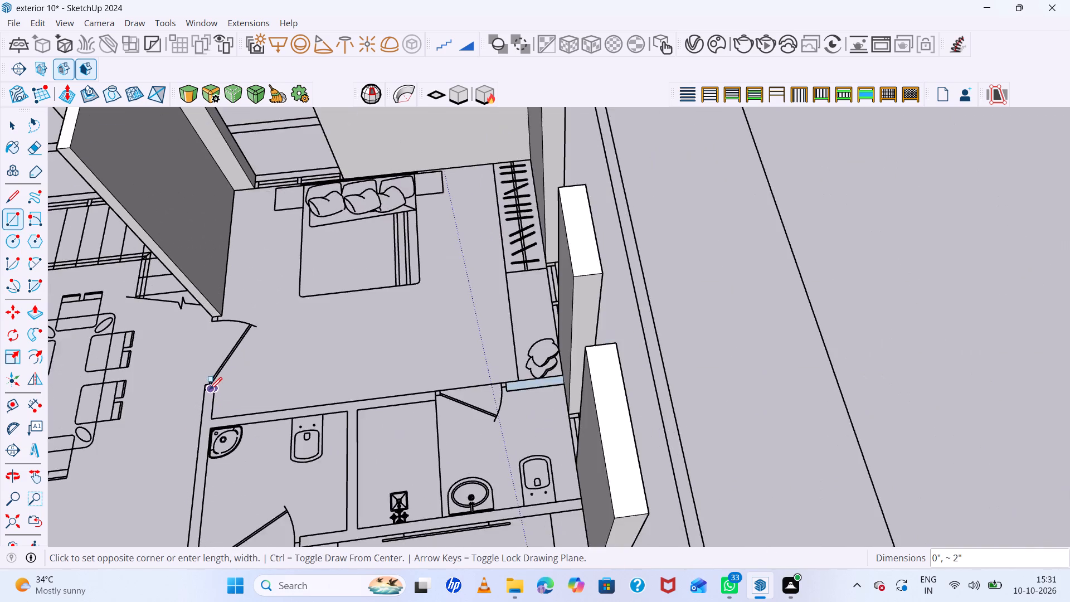
scroll(210, 390, down, 3)
scroll(197, 505, up, 12)
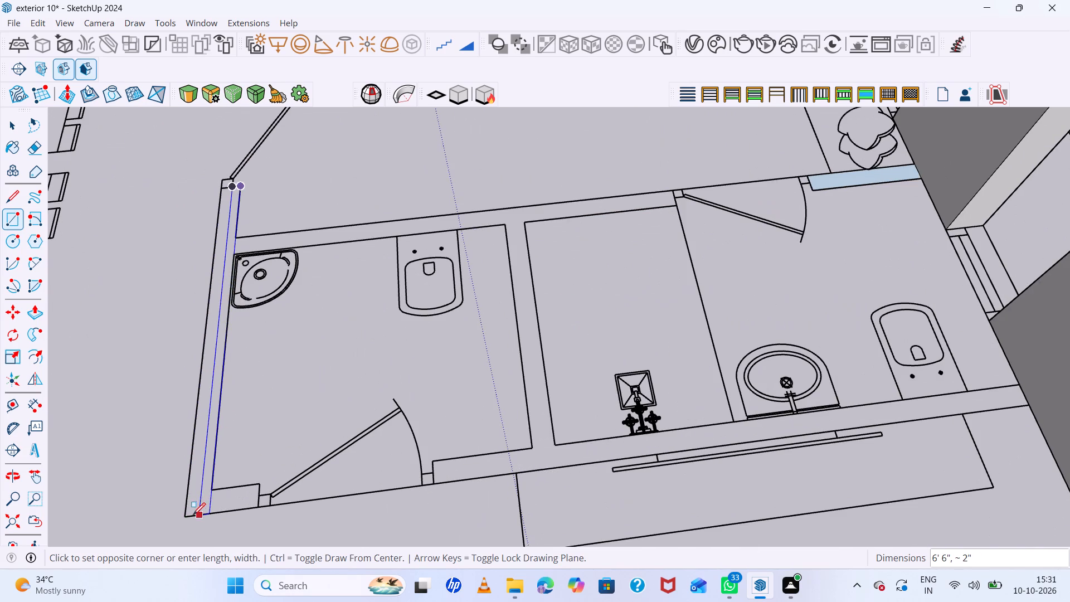
click(187, 516)
Draw a rectangle about 9" by 5" over the short wall return between that corner and the common bathroom's door.
scroll(215, 514, up, 6)
click(205, 514)
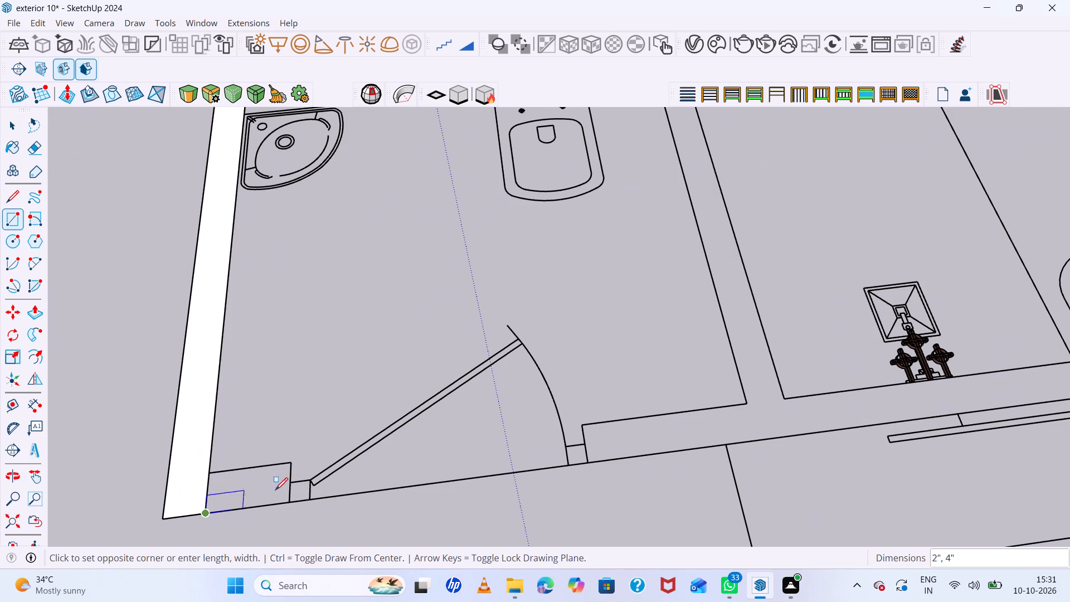
click(295, 466)
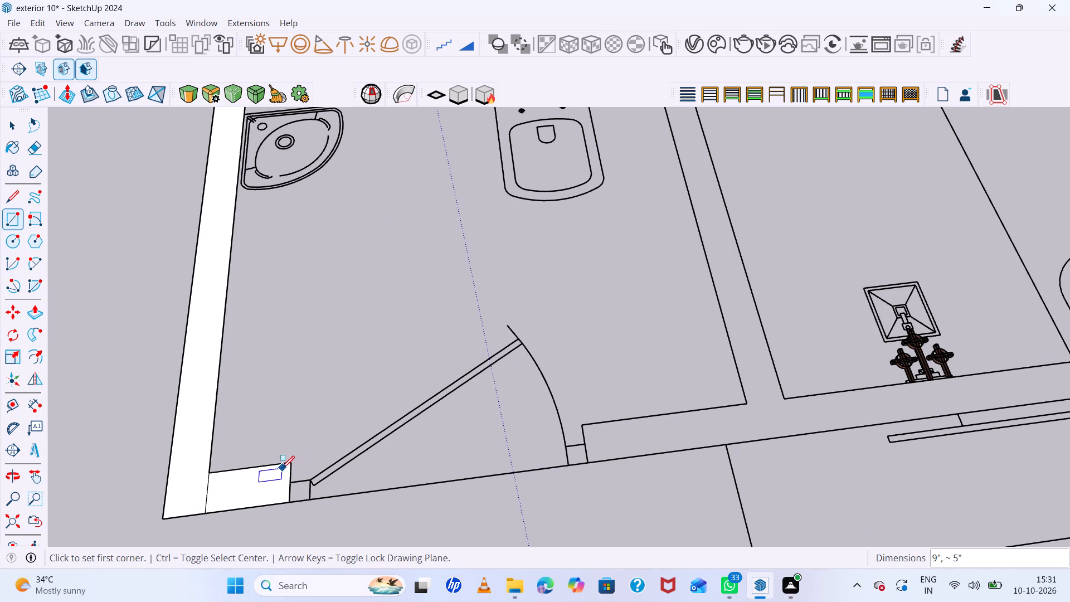
Erase the dividing edge between the long bathroom wall face and its short return to merge them.
key(e)
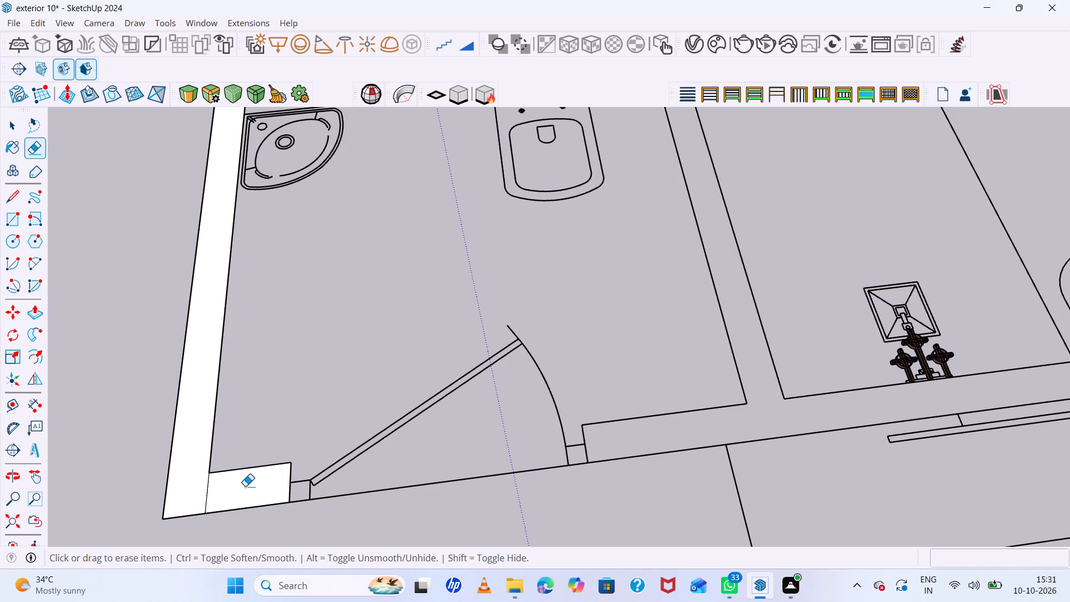
click(210, 497)
click(206, 494)
Draw a rectangle about 8' 6" by 5" over the partition between the bedroom and the bathrooms, ending at the bedroom's bathroom door.
scroll(395, 498, down, 13)
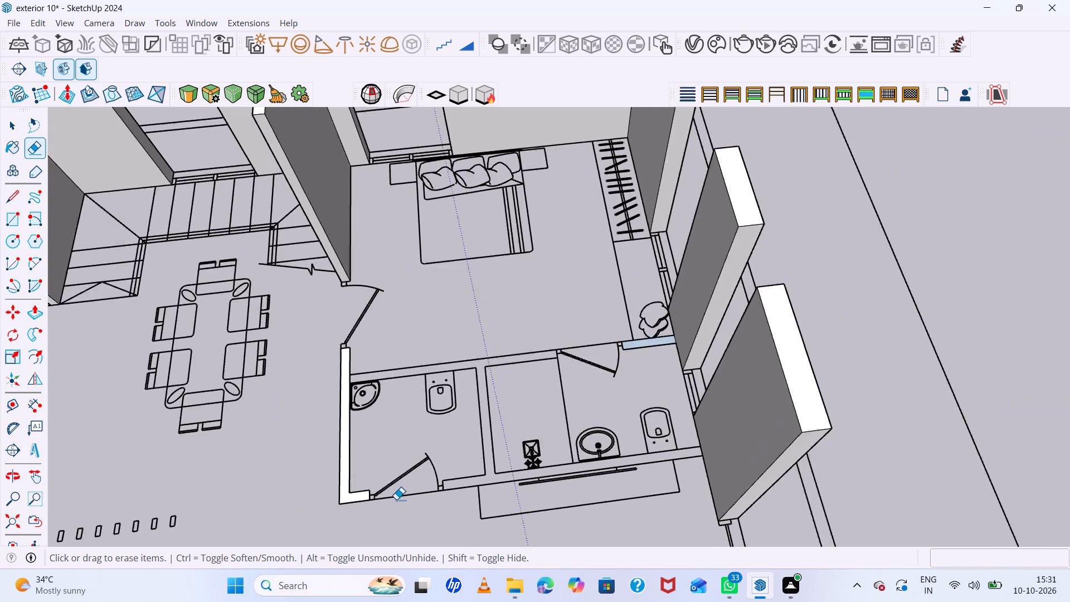
scroll(396, 499, down, 2)
scroll(351, 354, up, 6)
scroll(356, 412, up, 5)
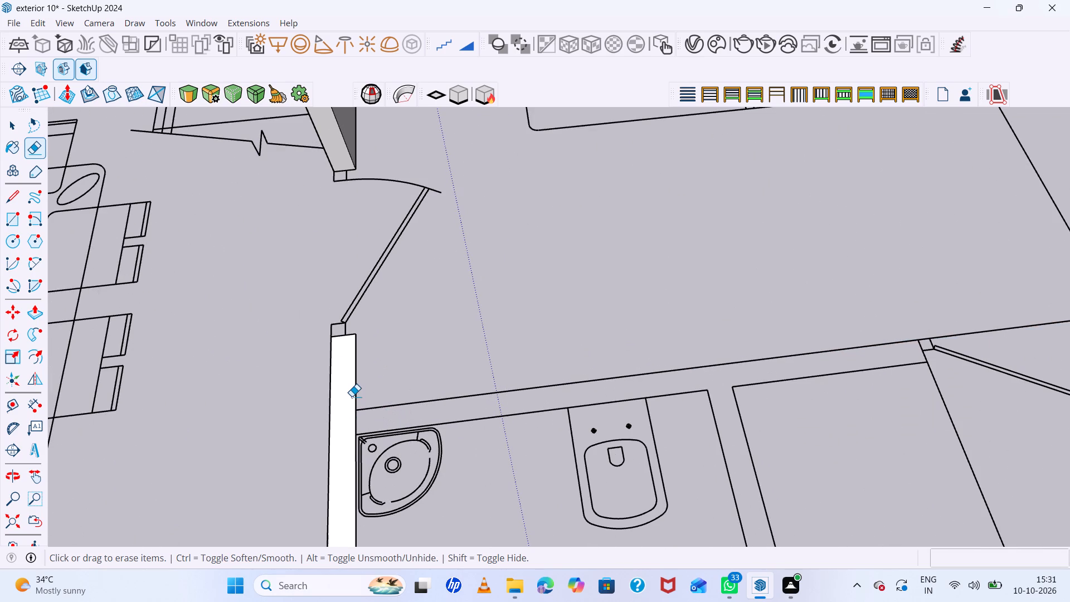
key(r)
scroll(353, 433, up, 5)
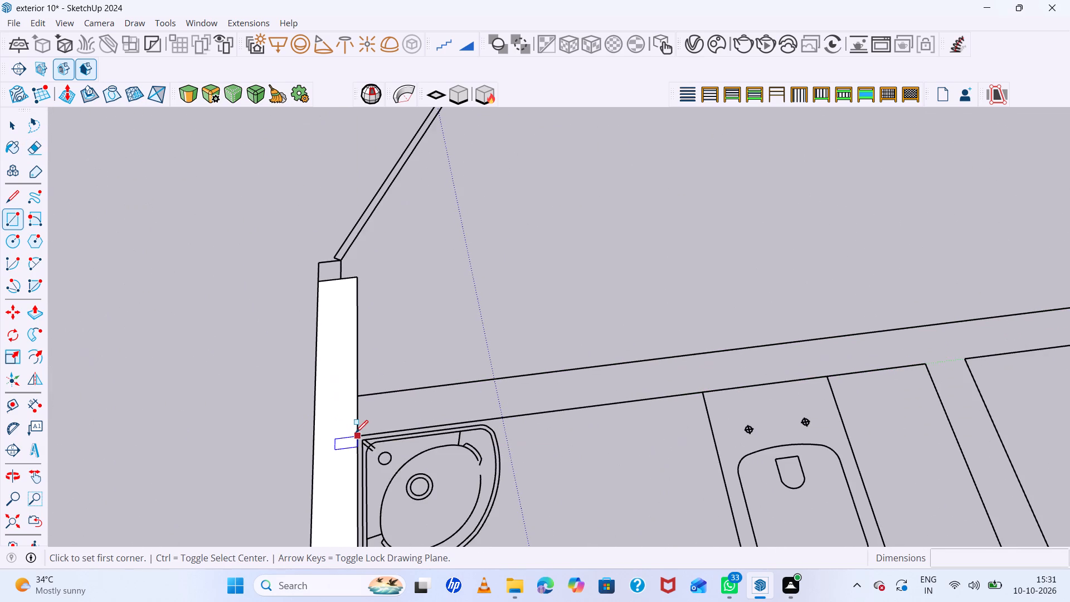
click(357, 436)
scroll(376, 405, down, 5)
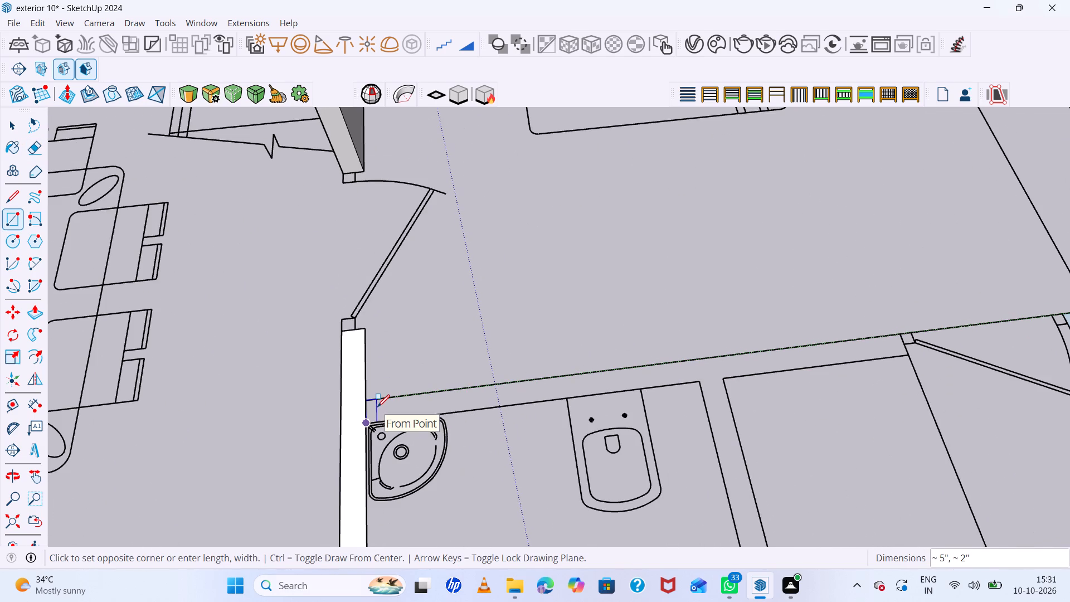
scroll(377, 407, down, 5)
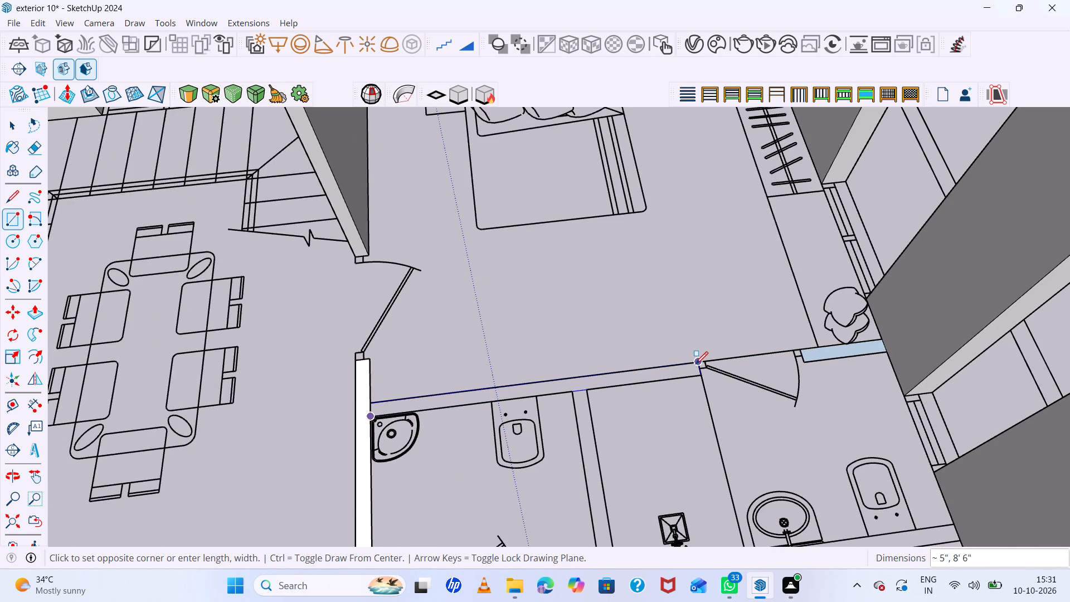
click(695, 364)
Extrude the partition face between the bedroom and the bathrooms up 10'.
key(p)
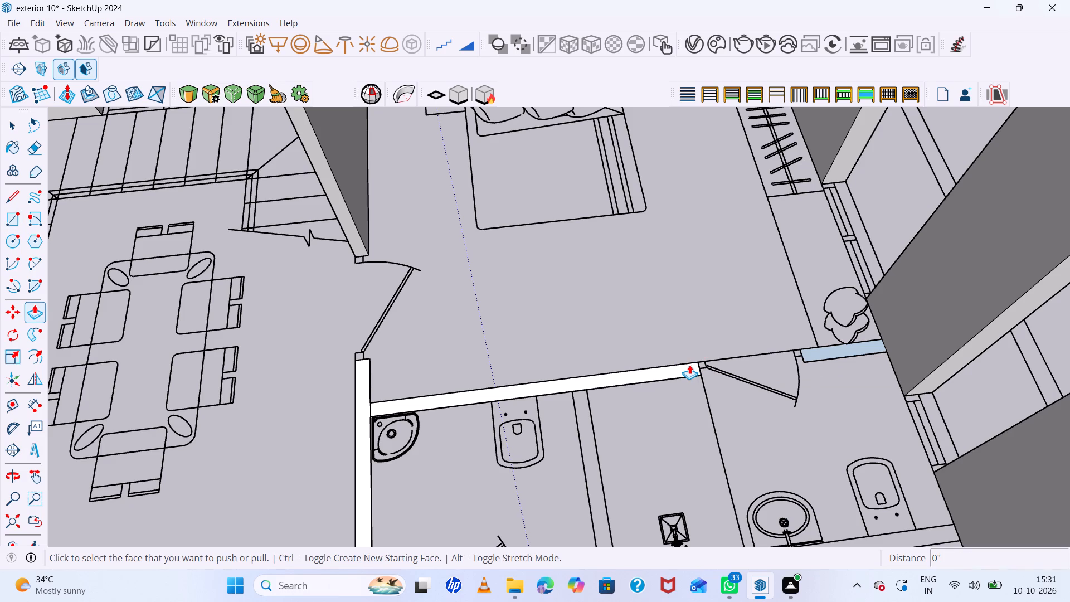
click(650, 376)
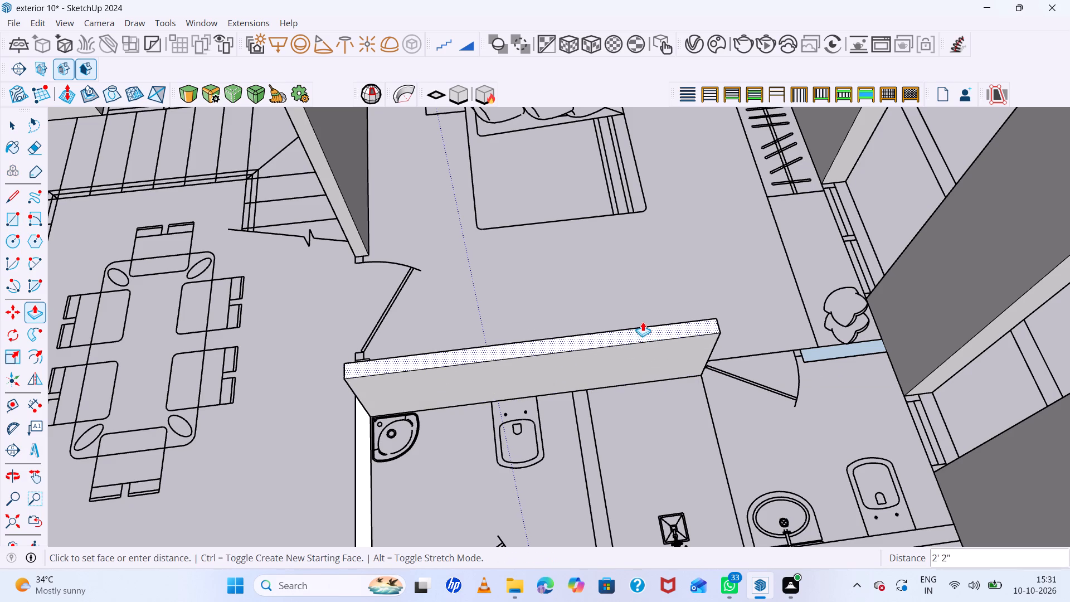
text(10')
key(Return)
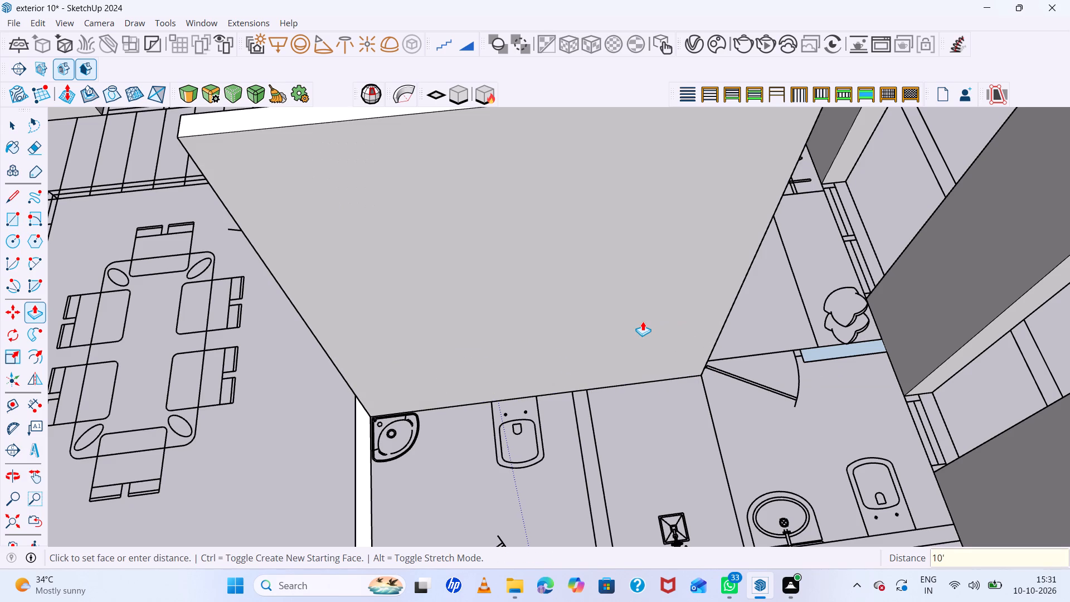
Extrude the short partition face between the bedroom's bathroom door and the exterior wall up 10'.
click(840, 350)
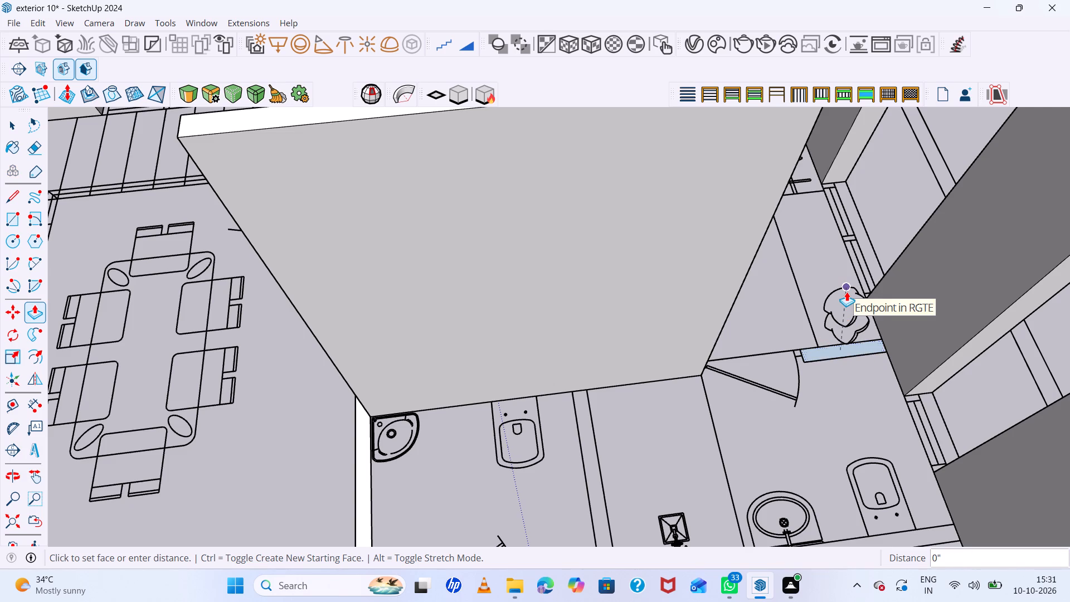
text(10)
key(apostrophe)
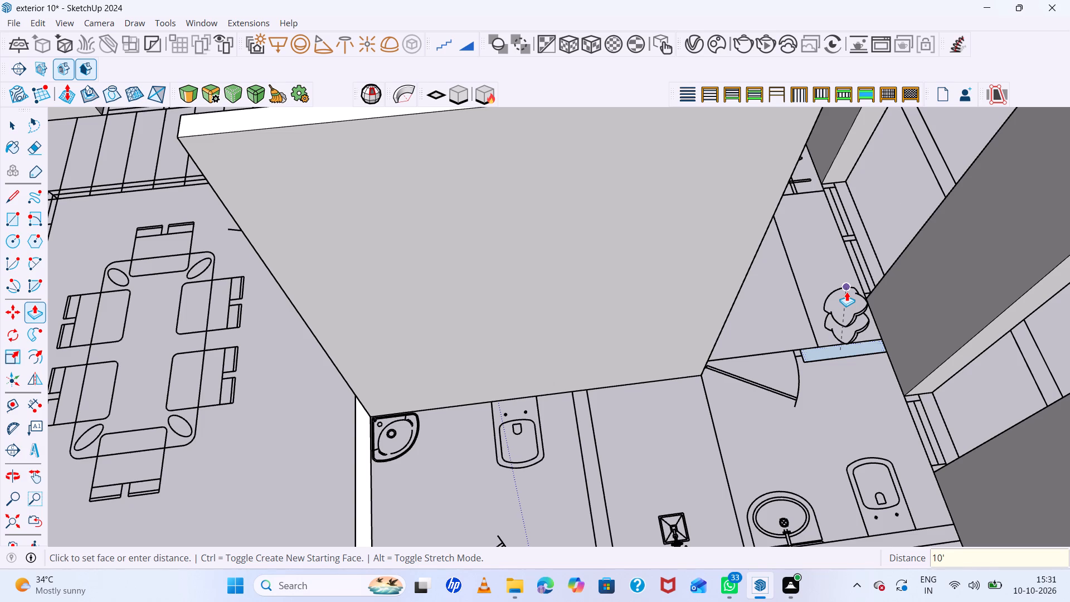
key(Return)
Extrude the merged L-shaped bathroom wall face beside the dining area up 10'.
scroll(741, 267, down, 2)
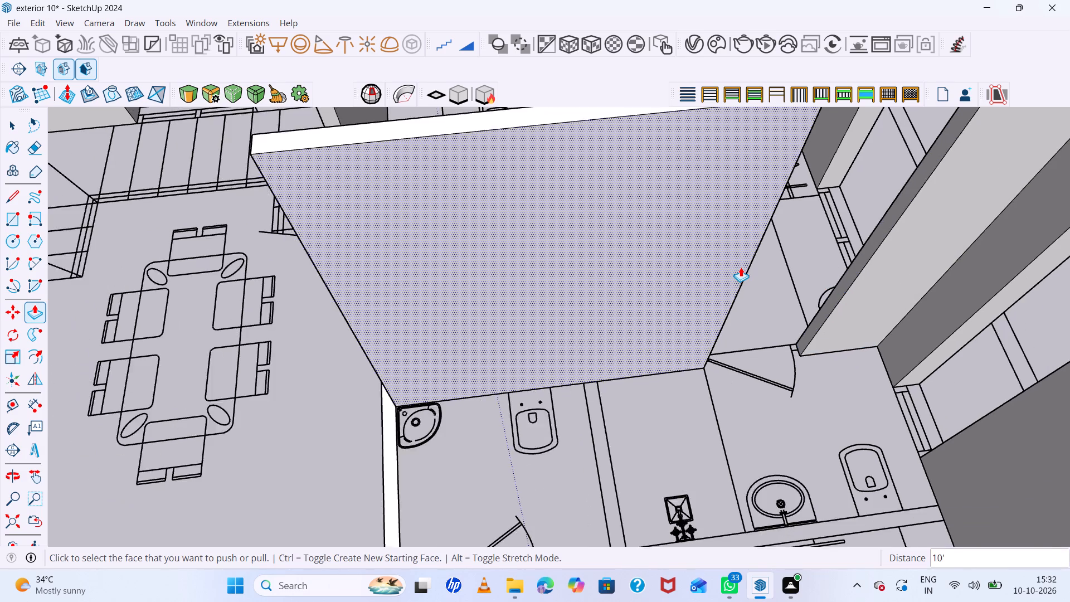
scroll(741, 267, down, 3)
middle_drag(741, 267, 817, 260)
middle_drag(817, 260, 838, 239)
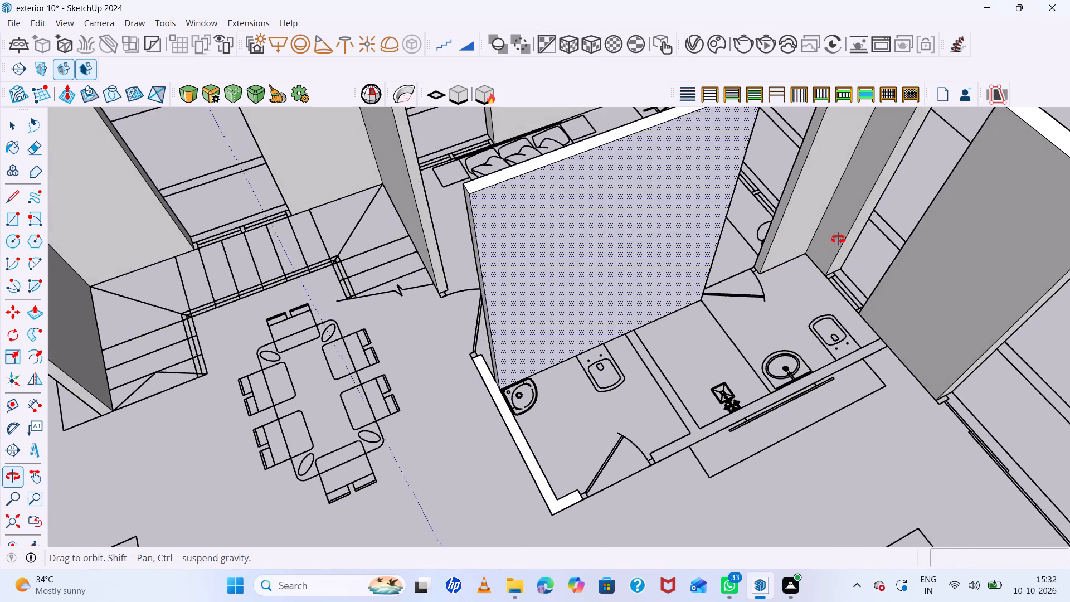
middle_drag(838, 239, 844, 213)
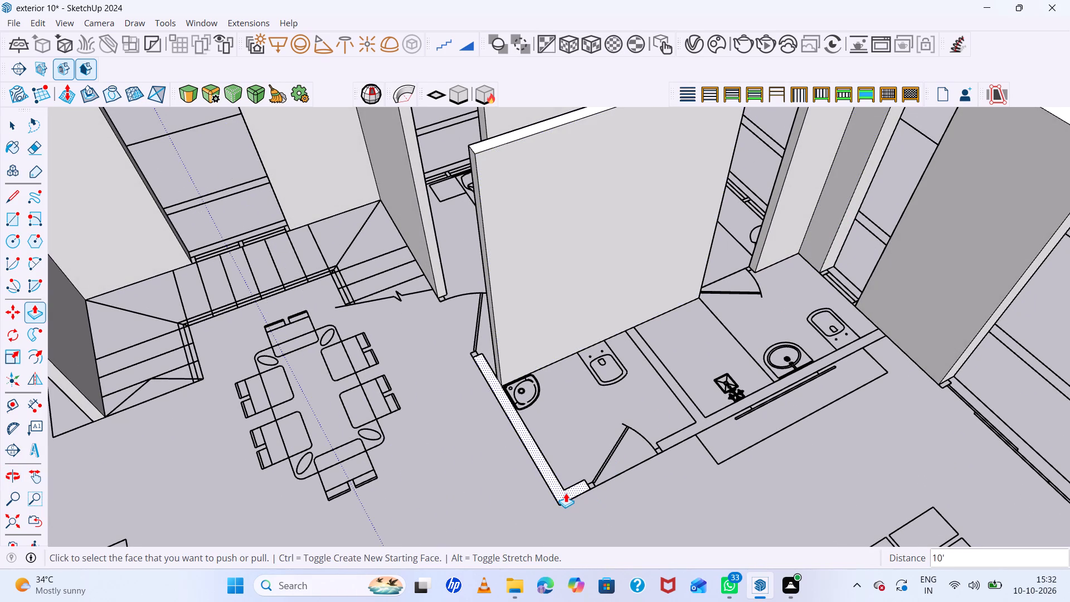
click(566, 493)
text(10')
key(Return)
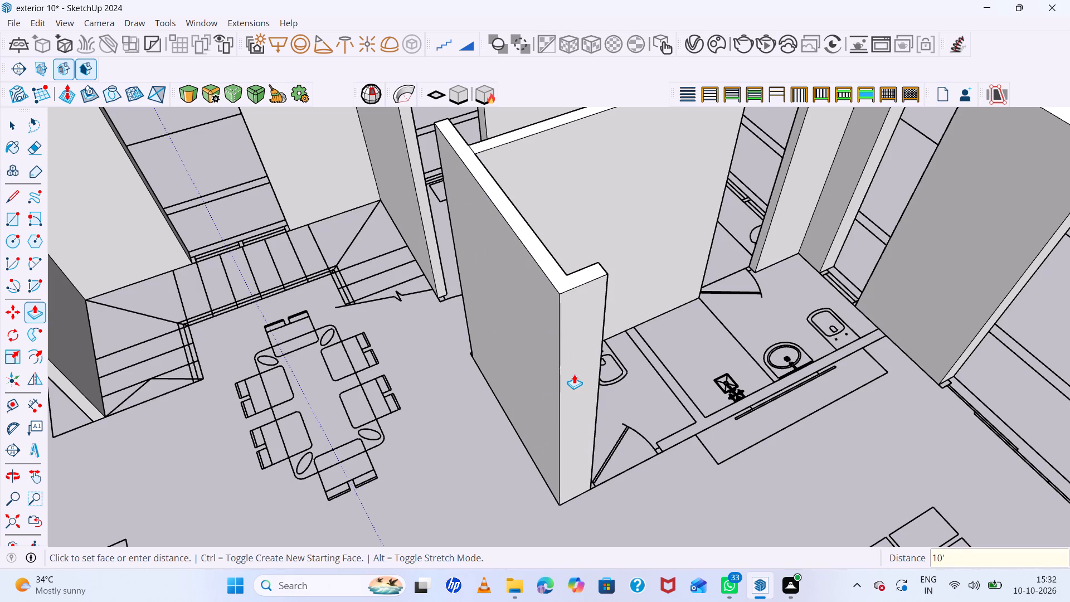
Draw a rectangle about 1' 7" by 4" over the wall from the common bathroom's door jamb to the partition between the bathrooms.
scroll(501, 416, down, 11)
middle_drag(644, 392, 588, 432)
middle_click(586, 435)
scroll(587, 425, up, 3)
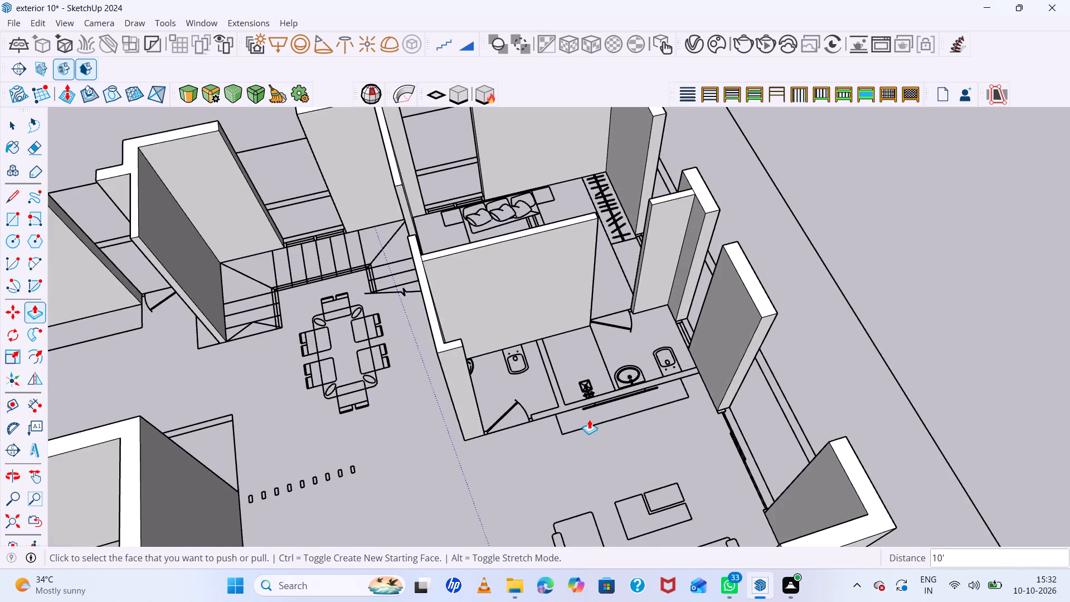
scroll(589, 419, up, 6)
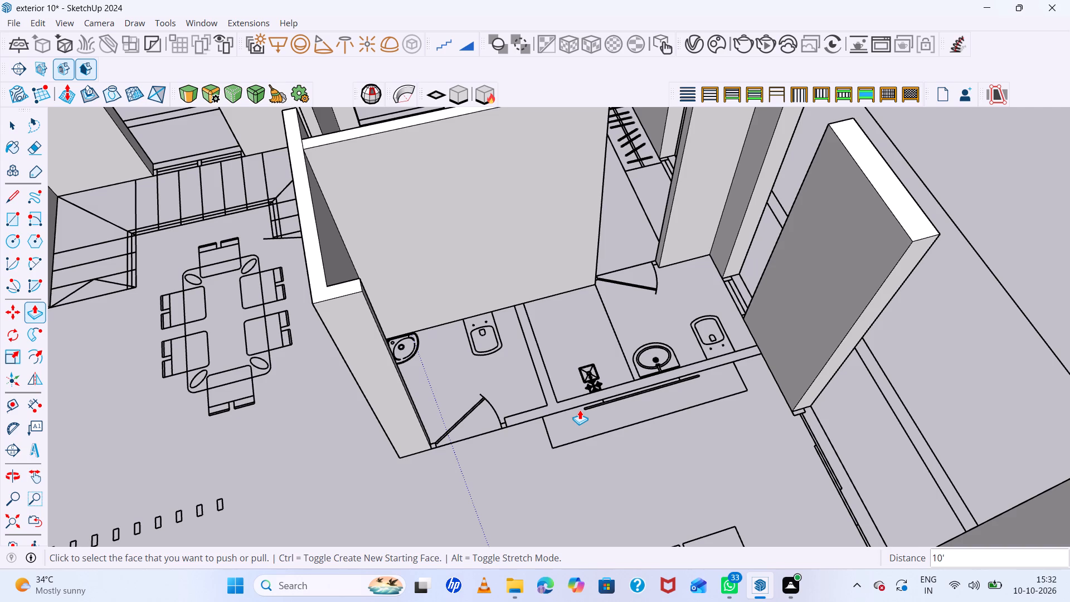
key(e)
key(r)
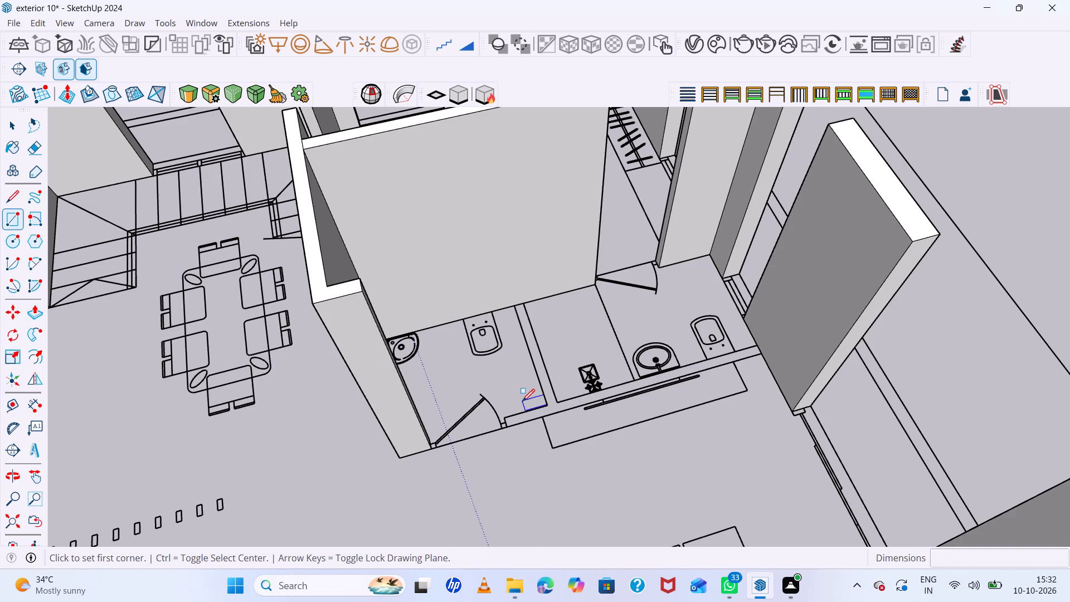
scroll(510, 427, up, 14)
click(504, 426)
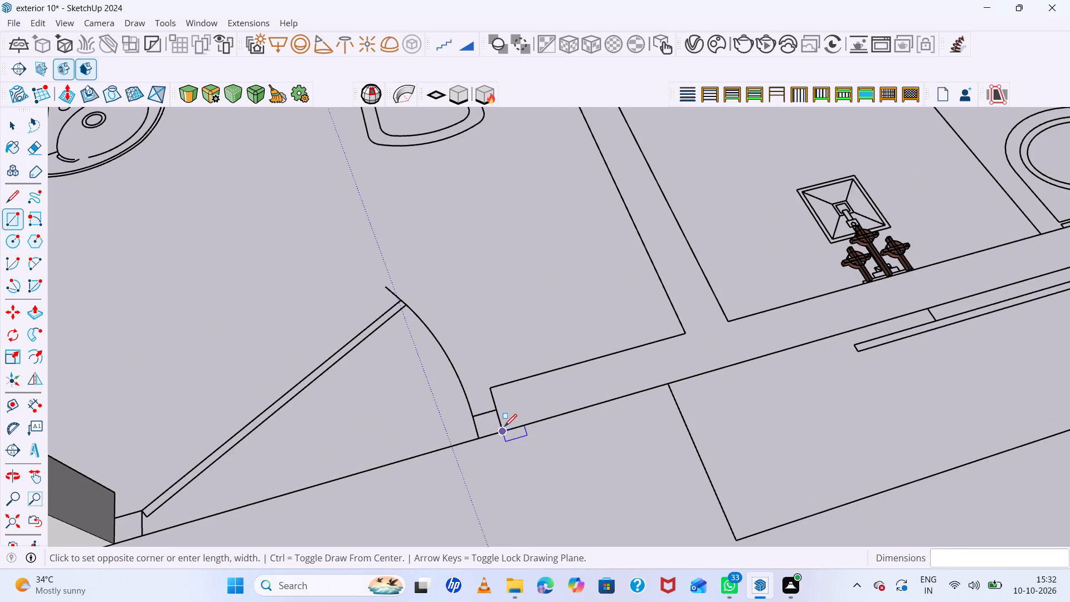
click(688, 335)
Draw a rectangle about 8' 5" by 4" continuing the wall behind the TV unit to the exterior wall.
scroll(616, 390, down, 5)
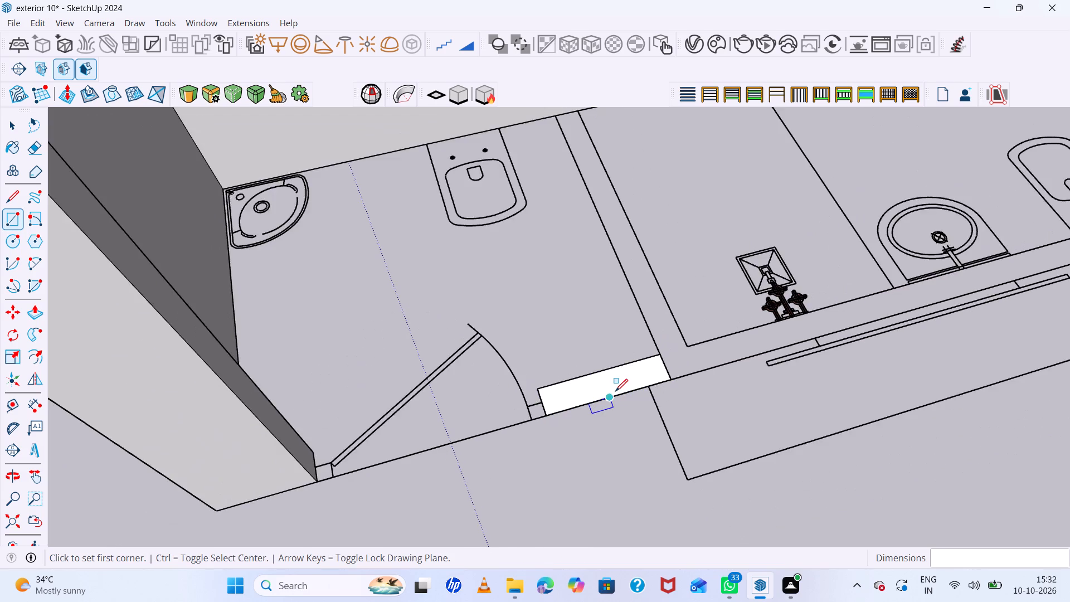
scroll(614, 393, down, 3)
scroll(748, 337, up, 6)
scroll(549, 417, up, 1)
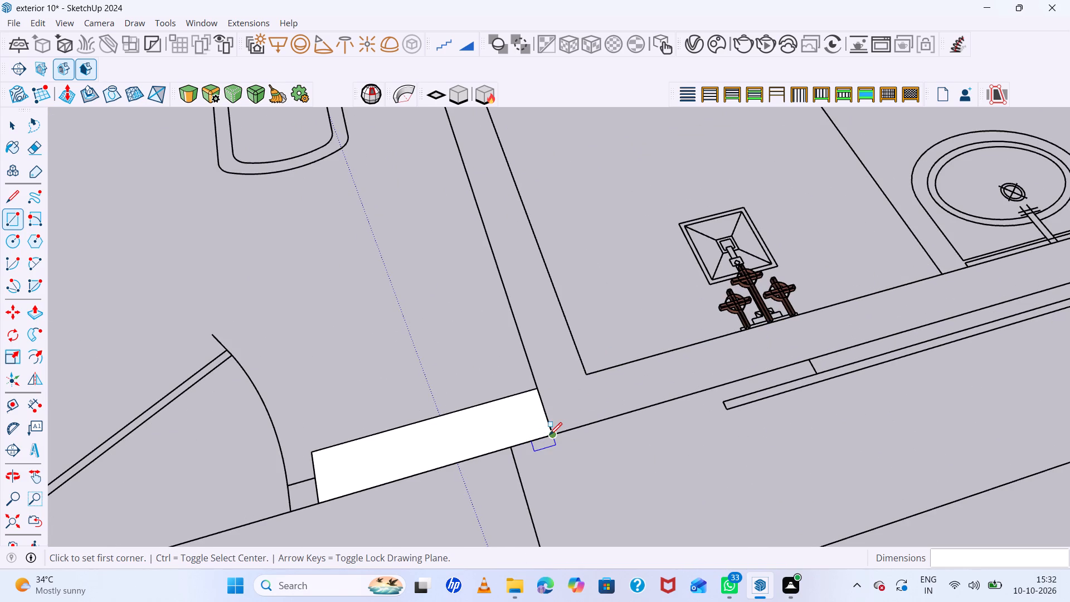
click(551, 434)
scroll(0, 0, down, 6)
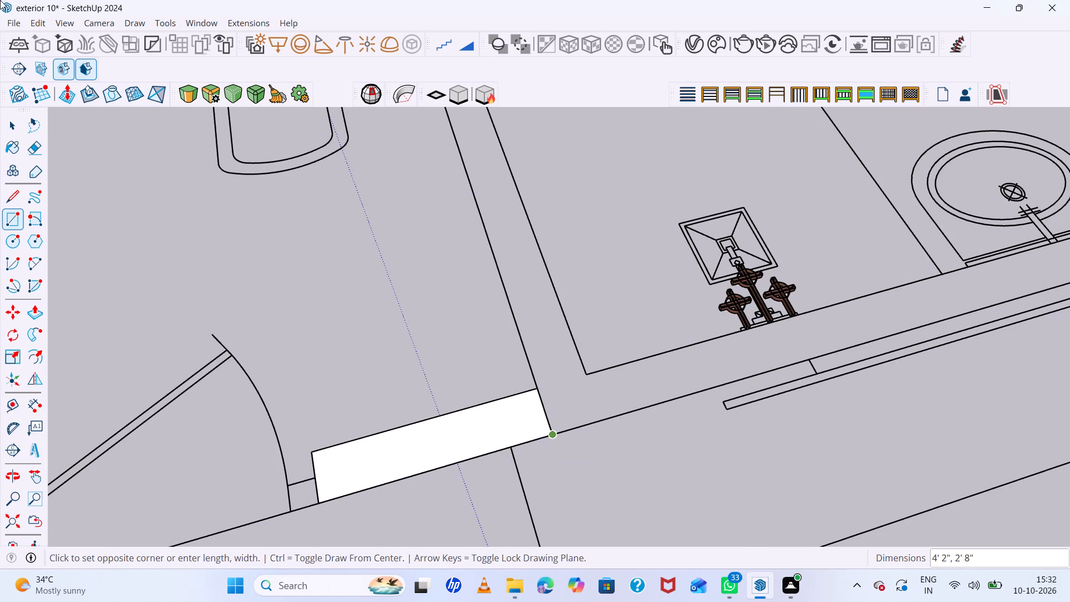
scroll(232, 130, down, 6)
scroll(344, 152, down, 1)
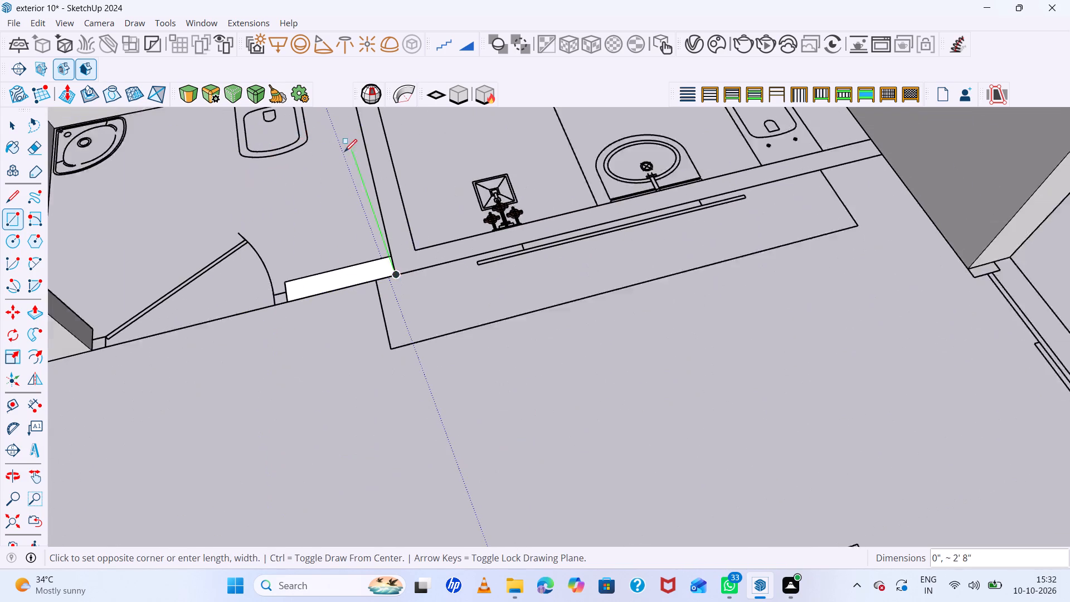
scroll(344, 152, down, 1)
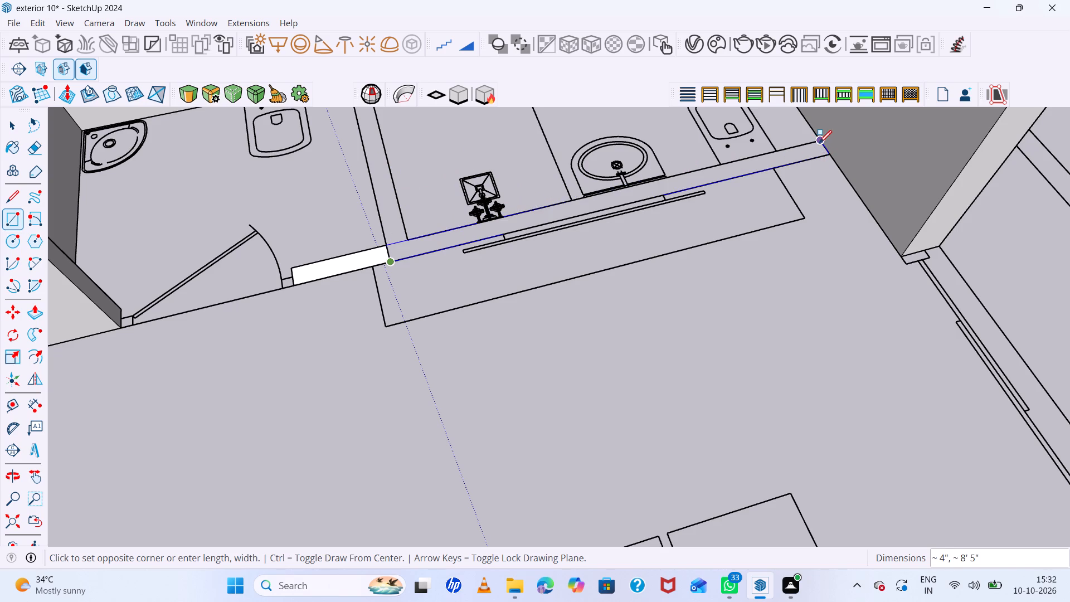
click(819, 143)
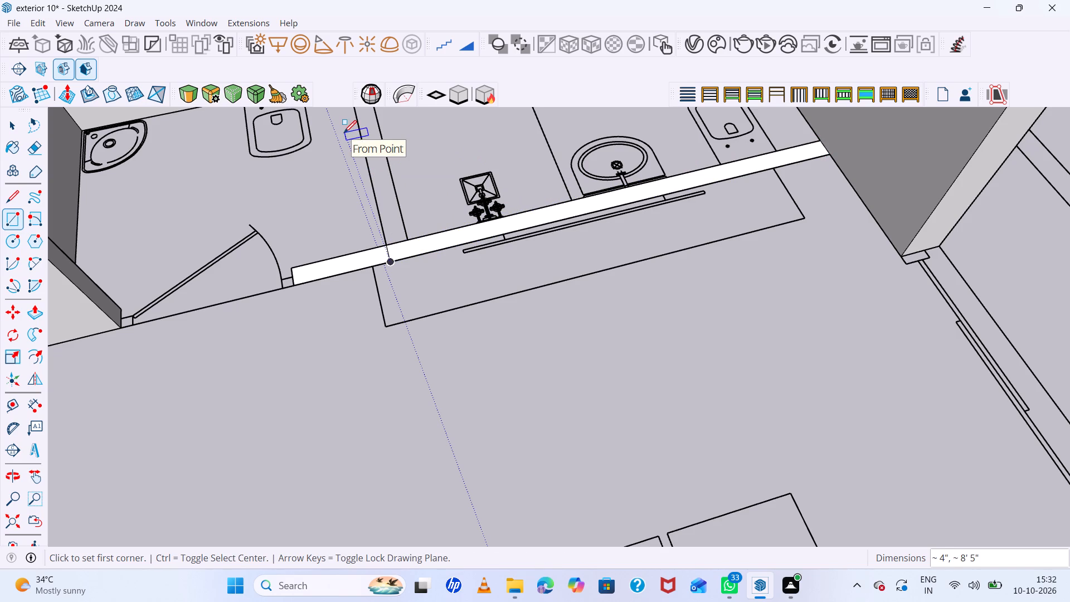
Draw a rectangle about 4' 6" by 5" over the partition between the two bathrooms, meeting the wall behind the TV unit.
scroll(374, 185, down, 8)
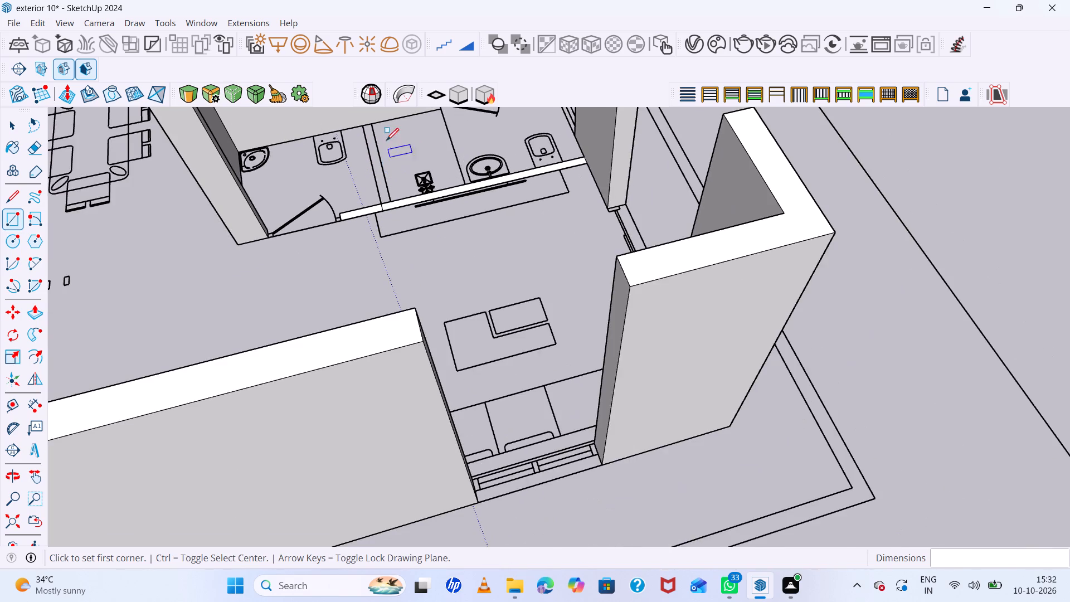
scroll(377, 135, up, 5)
click(353, 119)
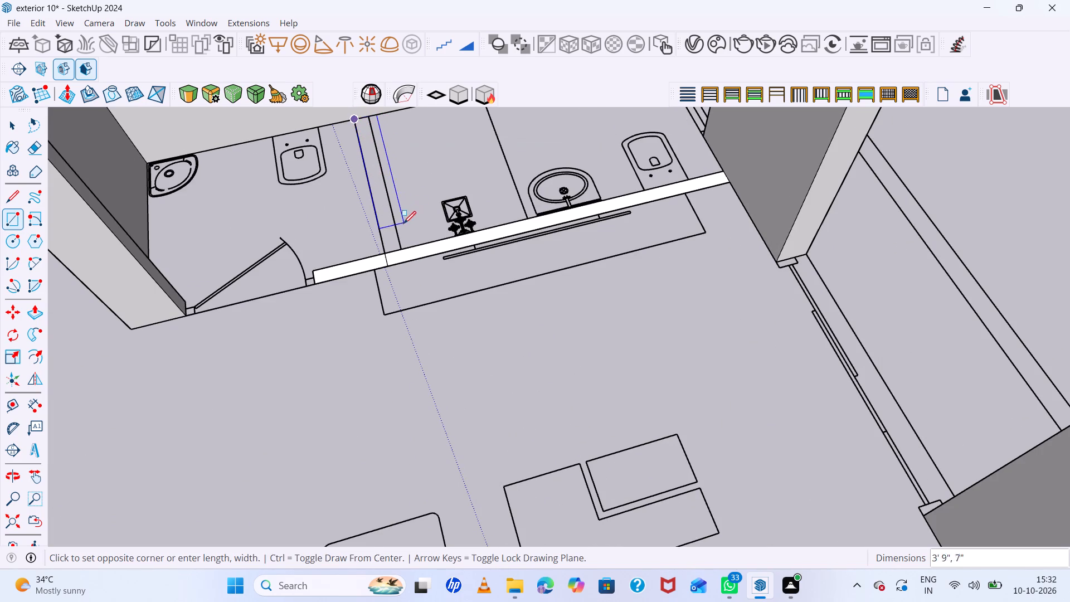
click(403, 247)
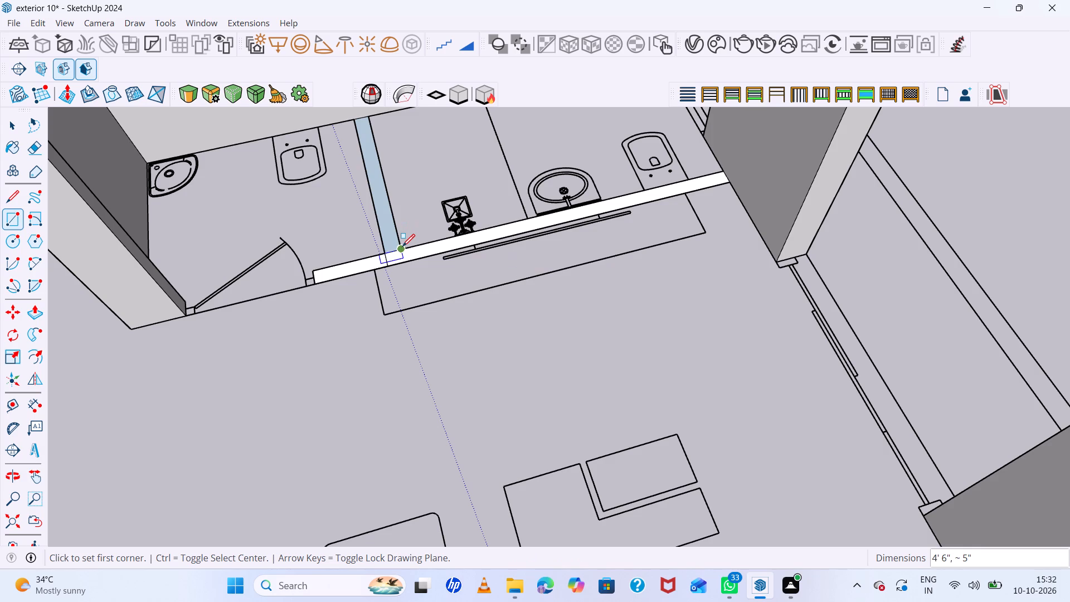
Erase the dividing edges where the bathroom partition meets the TV unit wall to merge the faces.
key(e)
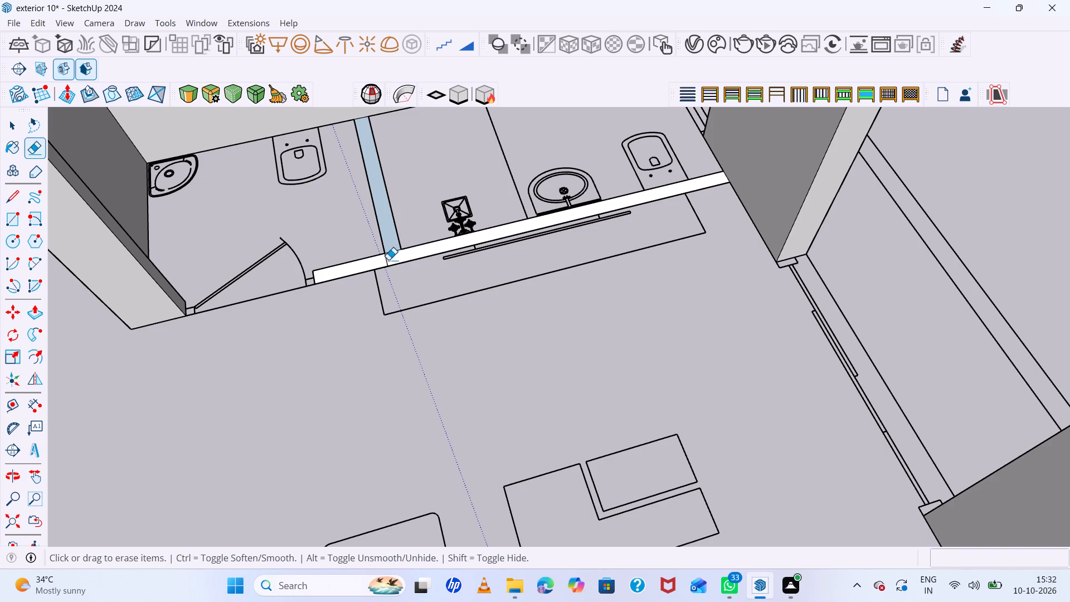
click(393, 250)
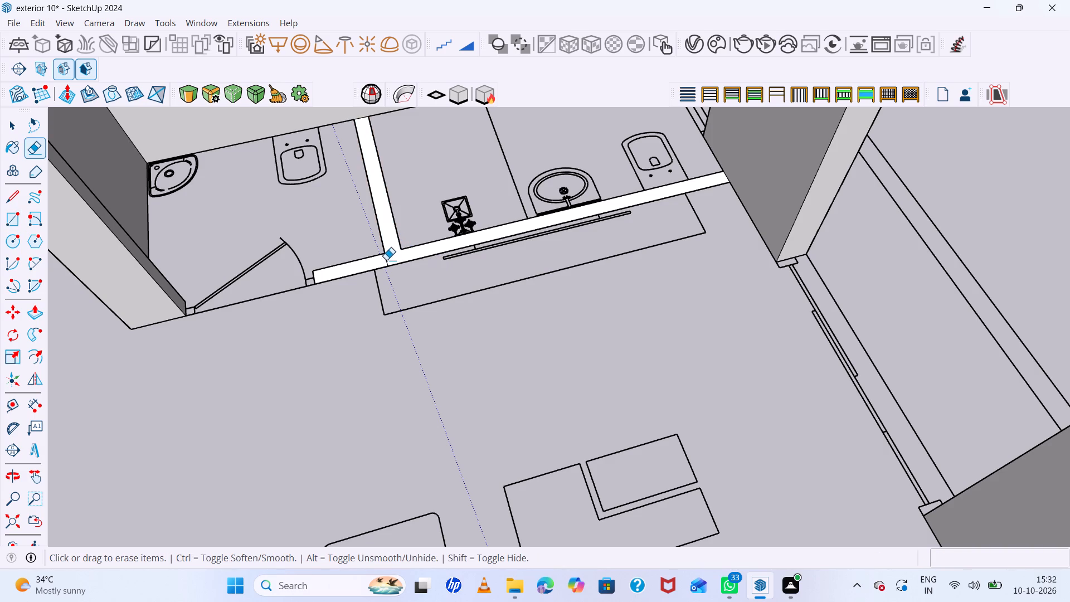
click(386, 260)
Extrude the merged bathroom partition and TV unit wall face up 10'.
key(p)
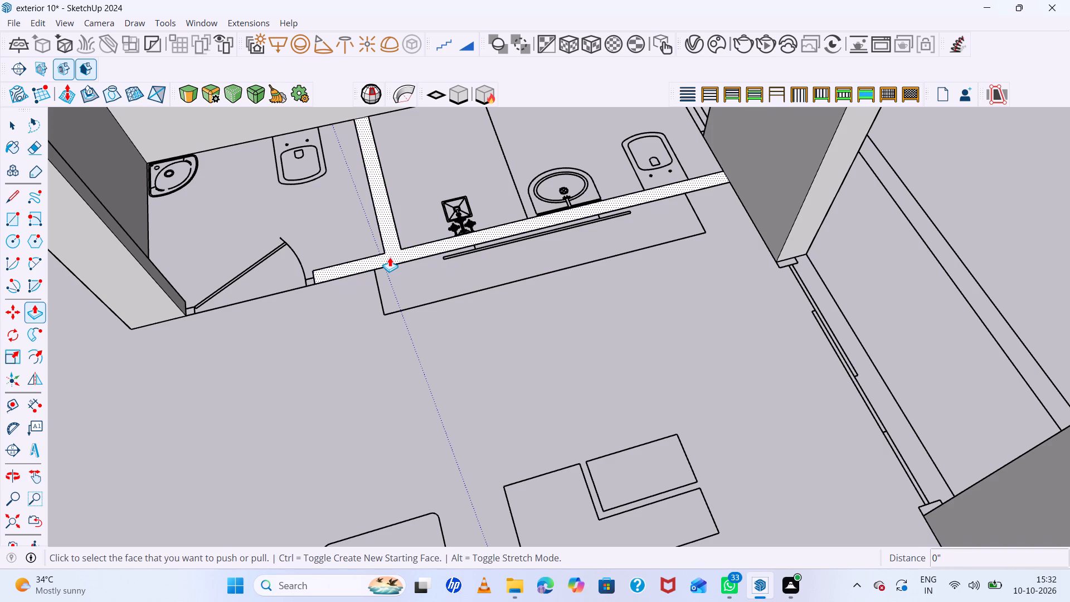
click(391, 256)
text(10)
key(apostrophe)
key(Return)
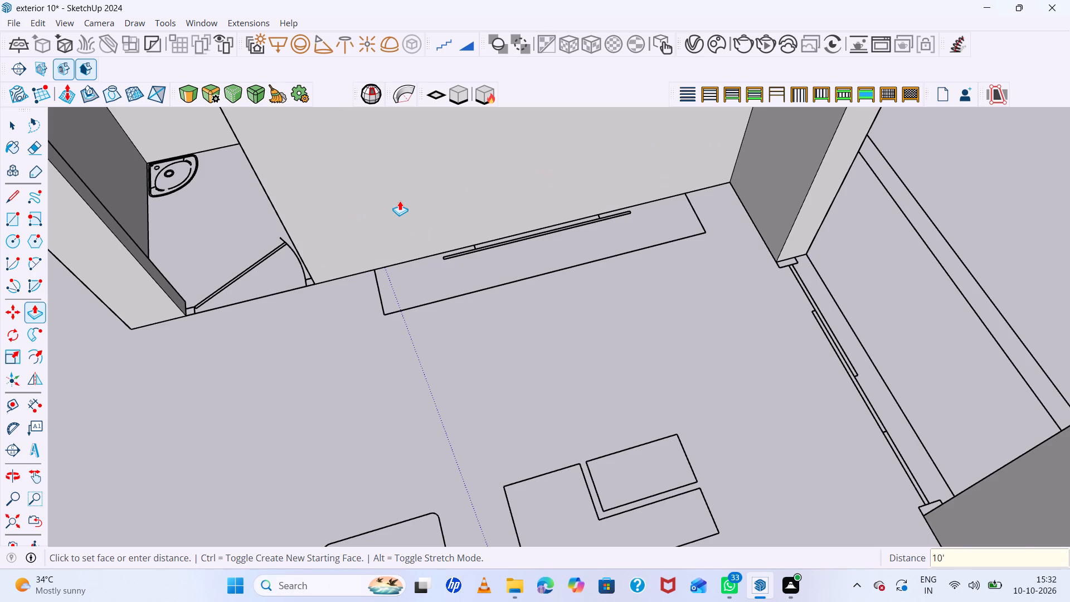
Examine the raised ground-floor walls from several sides, including the living room, car porch and kitchen.
scroll(484, 319, down, 13)
scroll(541, 329, down, 5)
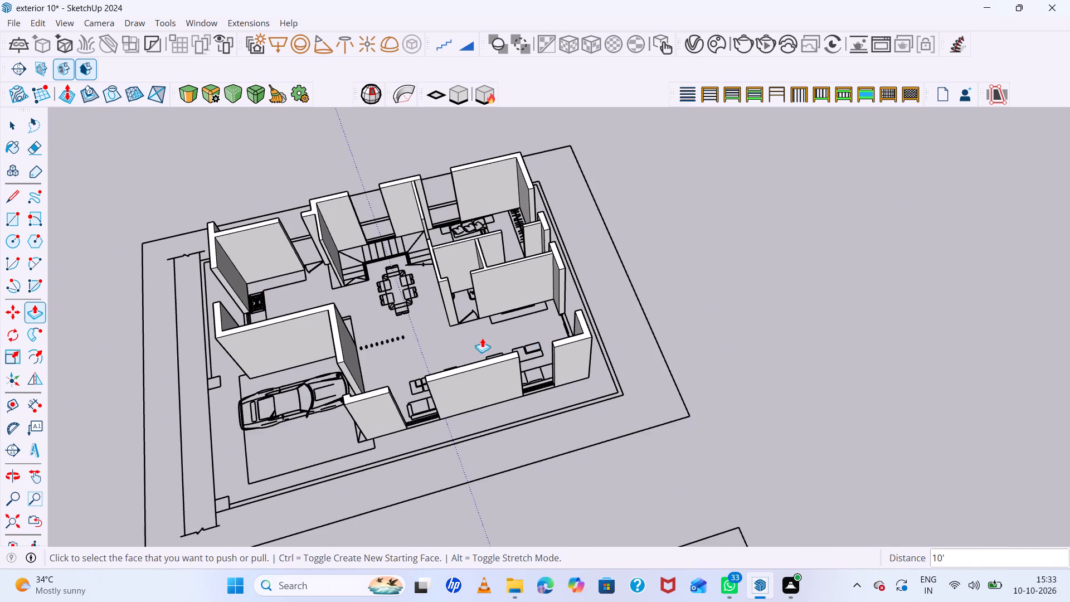
middle_drag(480, 336, 743, 229)
scroll(480, 336, up, 1)
middle_click(743, 229)
scroll(573, 287, down, 6)
scroll(548, 407, up, 2)
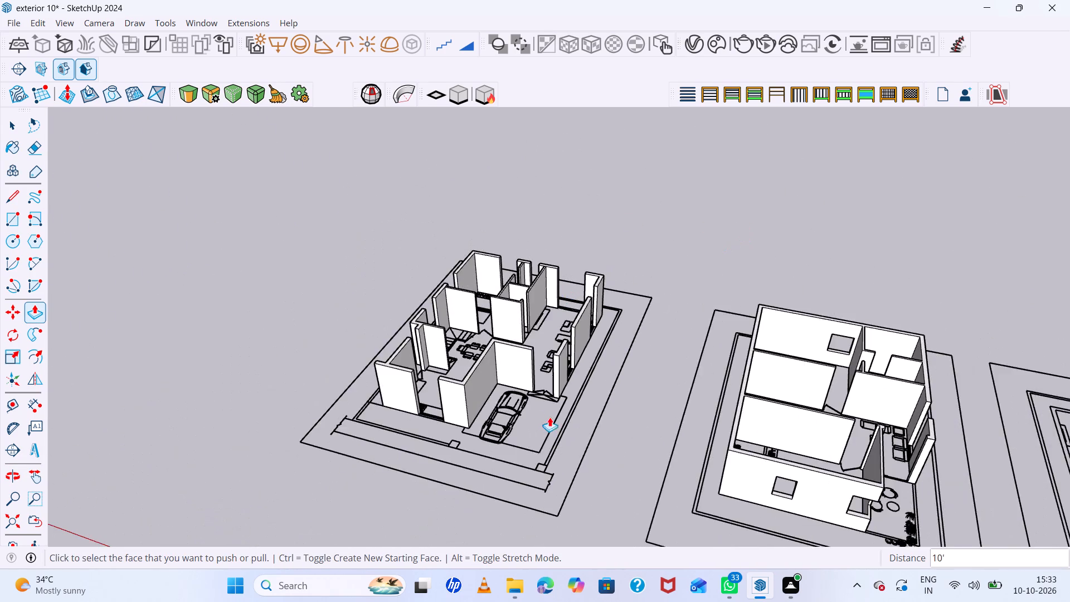
scroll(549, 417, up, 7)
middle_drag(597, 378, 420, 417)
middle_drag(415, 418, 322, 534)
scroll(487, 352, down, 7)
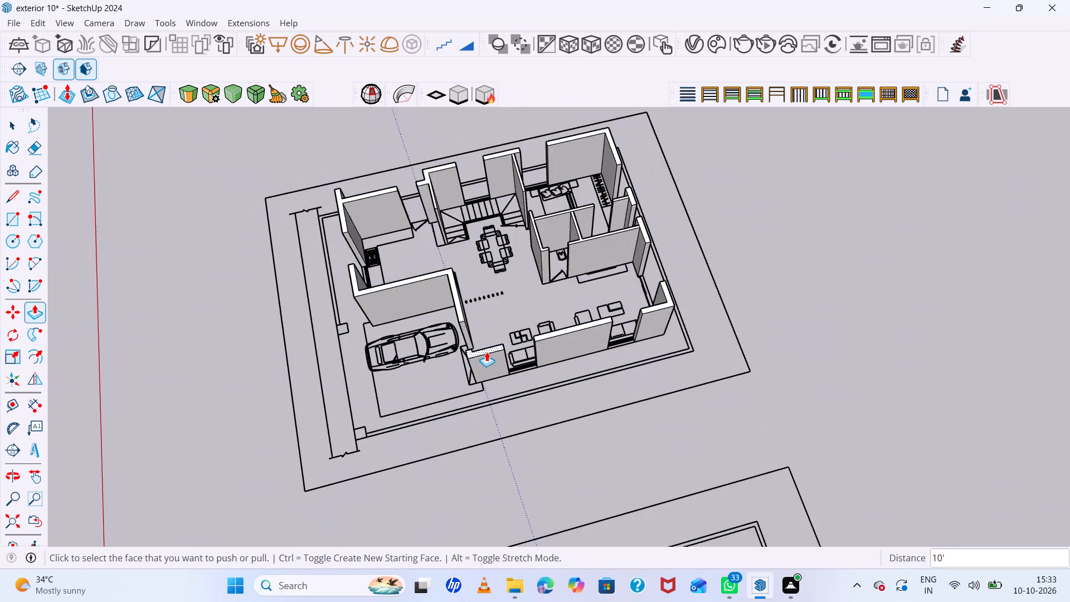
scroll(487, 352, down, 8)
middle_drag(505, 362, 758, 230)
scroll(591, 386, up, 12)
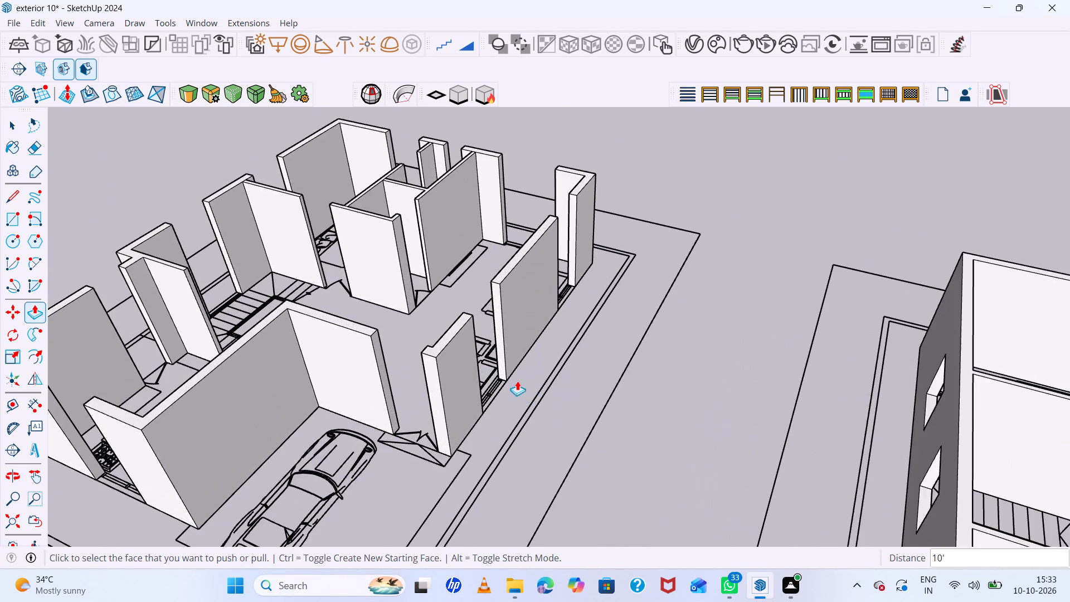
middle_drag(516, 379, 689, 283)
scroll(683, 303, down, 11)
scroll(596, 366, up, 5)
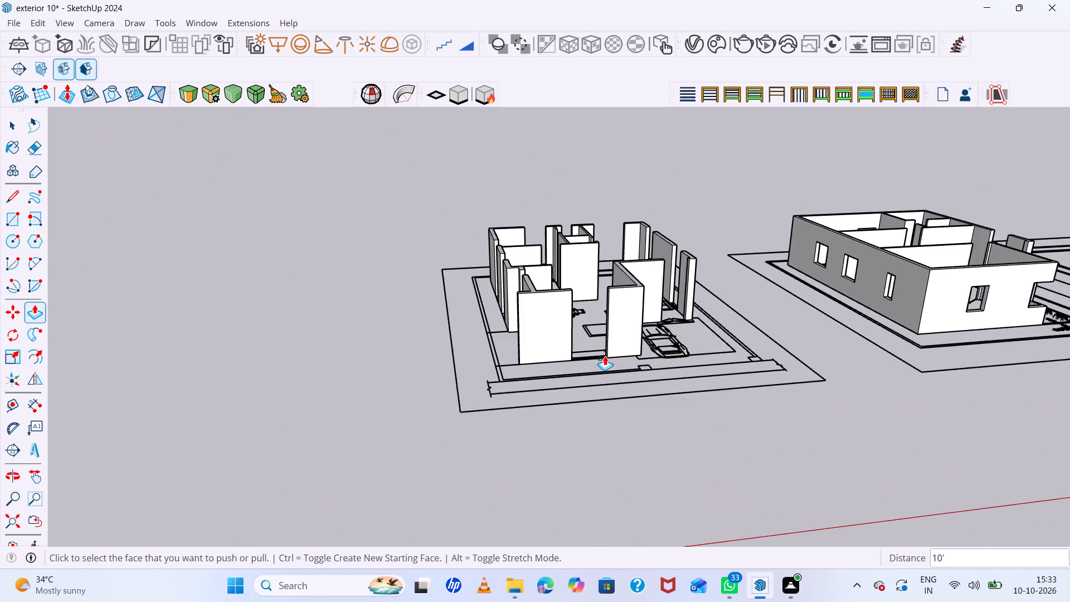
scroll(605, 356, up, 6)
middle_drag(604, 350, 463, 521)
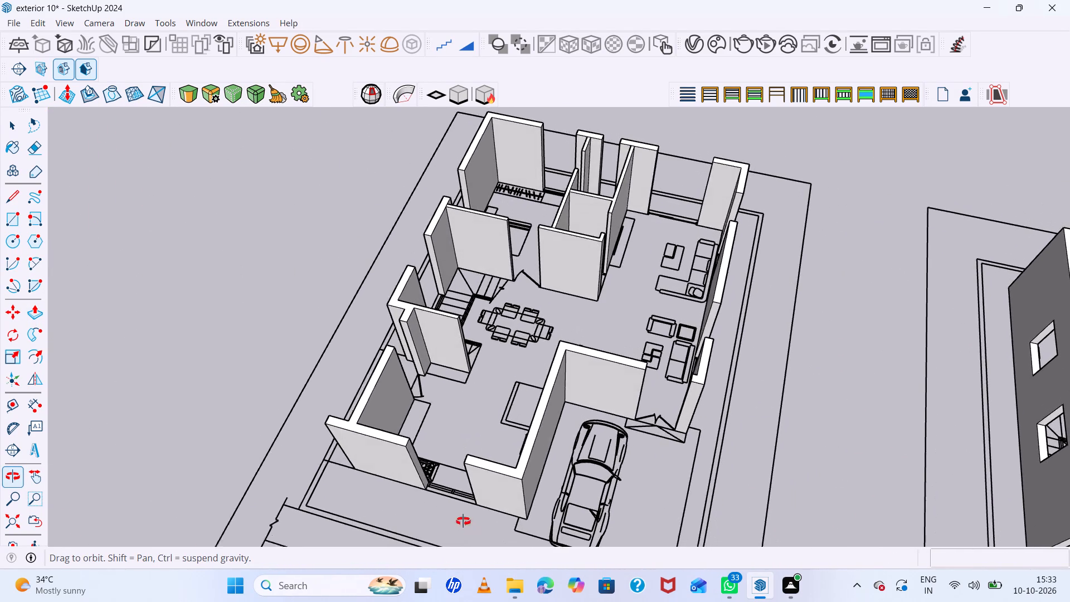
middle_drag(463, 521, 436, 497)
middle_click(436, 497)
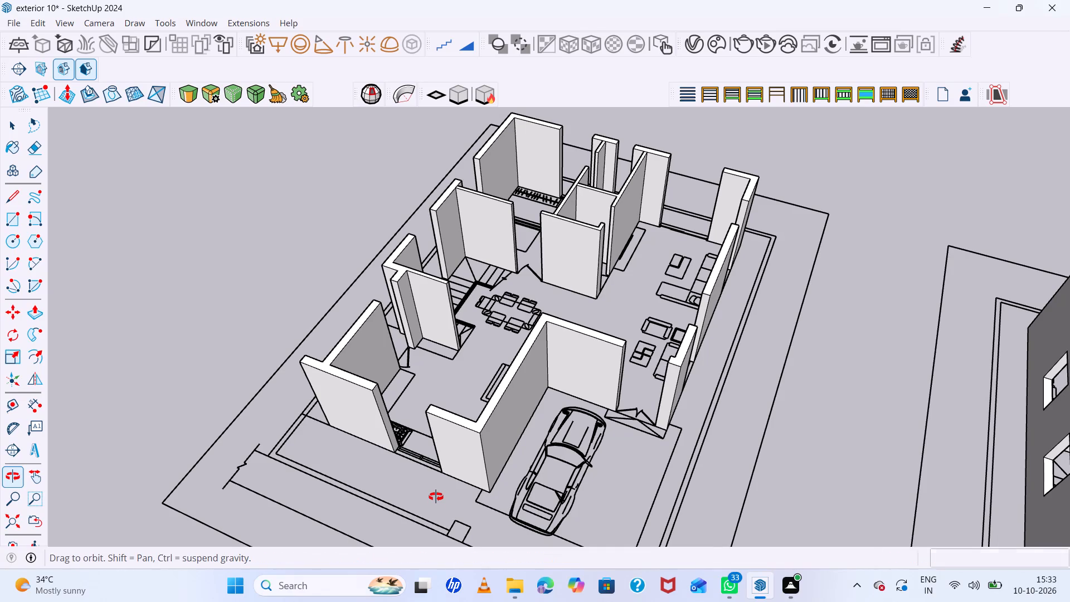
Draw a 9" by 5' rectangle across the kitchen window opening in the exterior wall.
scroll(436, 492, up, 6)
scroll(450, 441, up, 6)
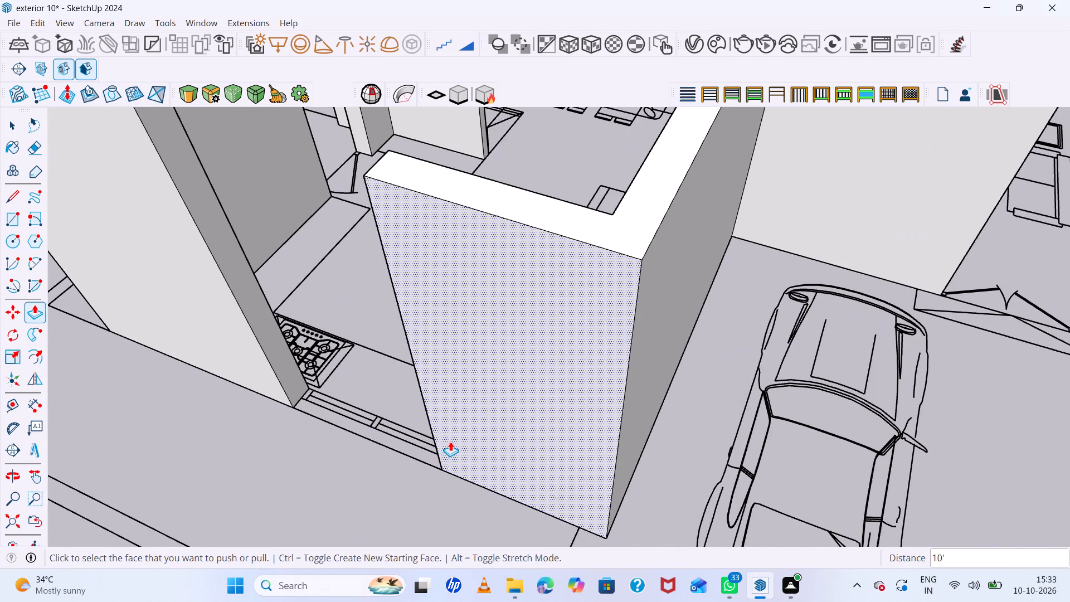
middle_drag(476, 442, 572, 454)
scroll(527, 463, up, 6)
middle_drag(504, 469, 586, 457)
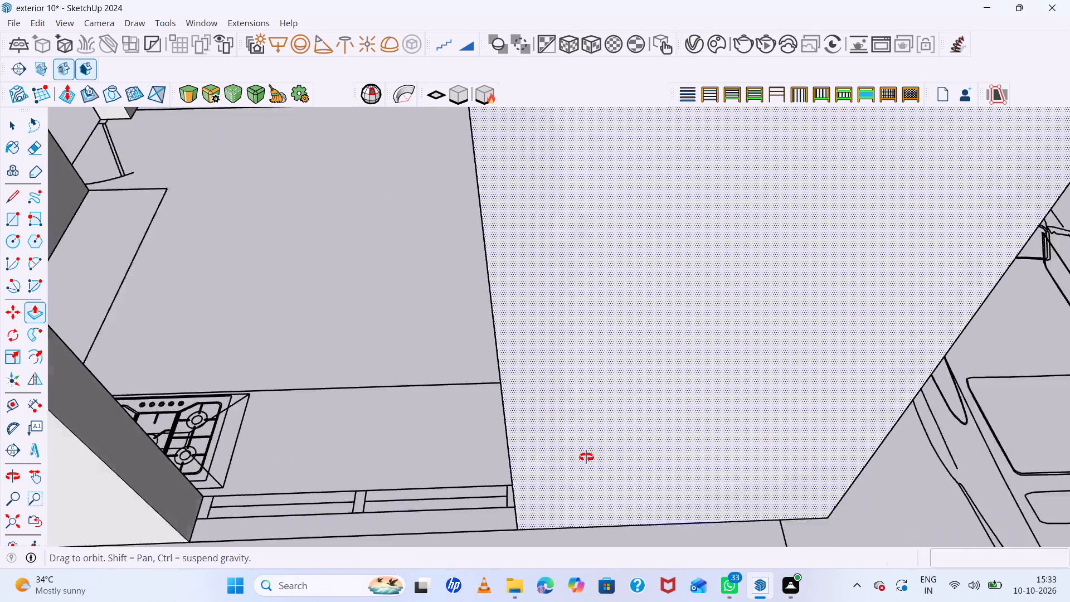
middle_drag(586, 457, 622, 456)
scroll(623, 446, up, 1)
scroll(622, 435, down, 15)
scroll(623, 433, down, 8)
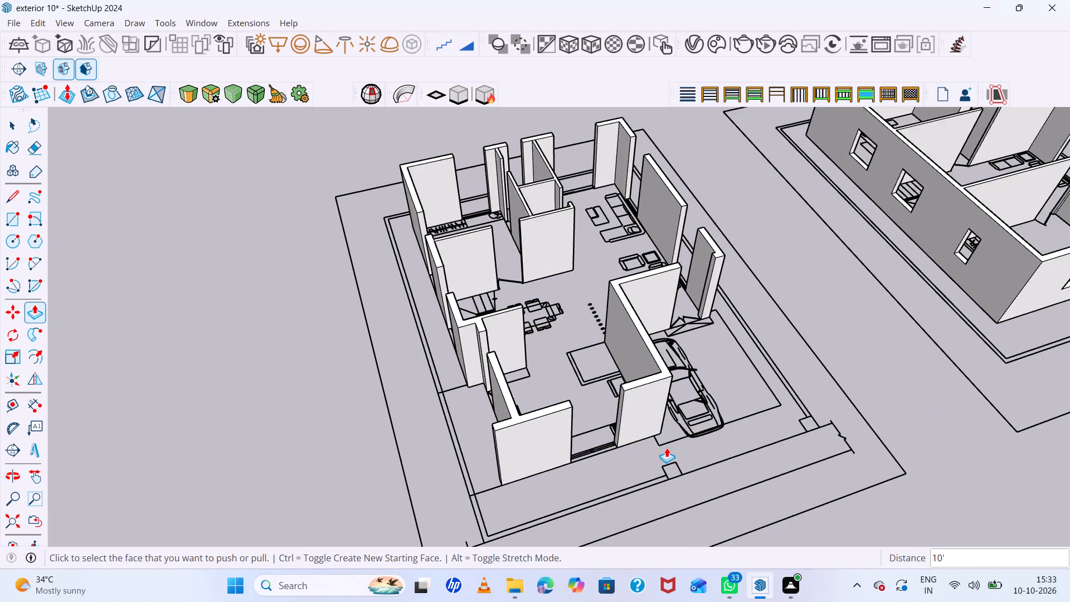
middle_drag(656, 464, 611, 523)
middle_click(610, 523)
scroll(587, 526, up, 7)
scroll(538, 477, up, 7)
middle_drag(544, 465, 530, 474)
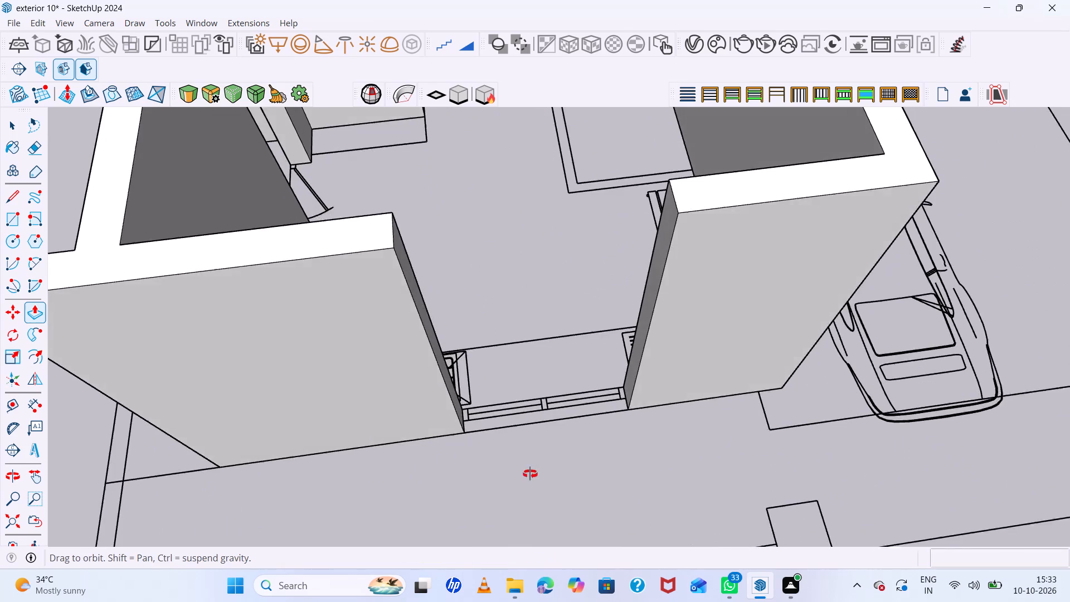
middle_drag(530, 474, 519, 494)
scroll(517, 496, up, 1)
key(r)
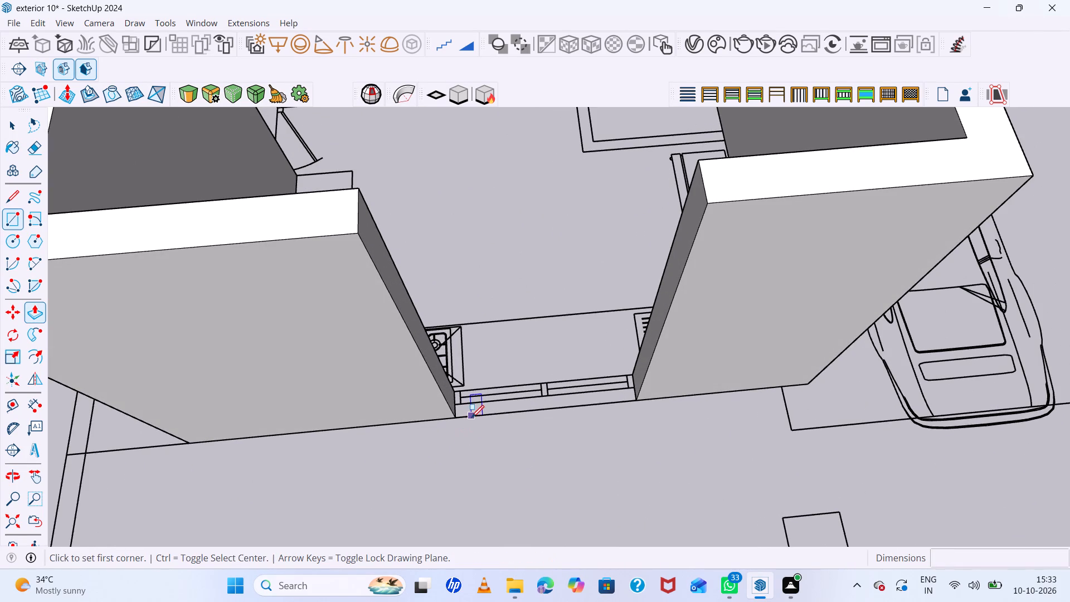
scroll(469, 420, up, 5)
click(443, 415)
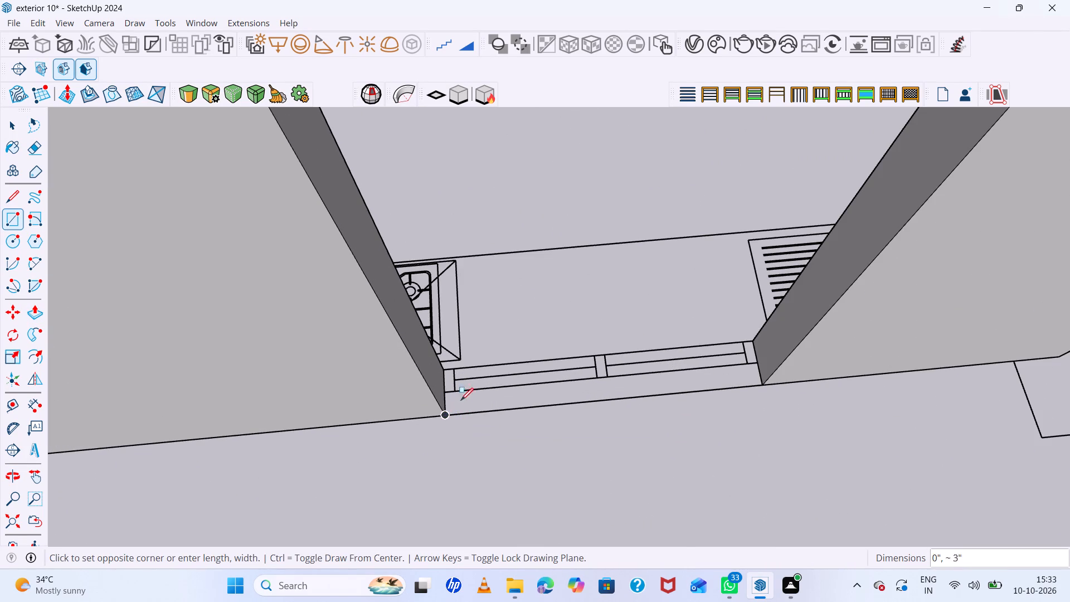
click(754, 346)
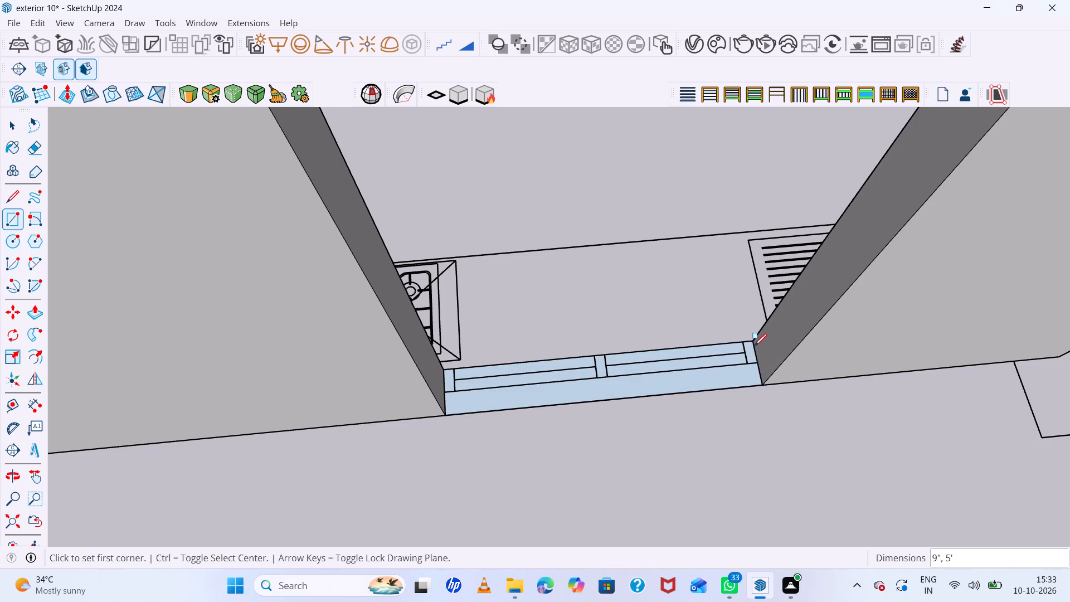
Extrude the kitchen window opening's face up 3' as a sill wall.
key(space)
text(p)
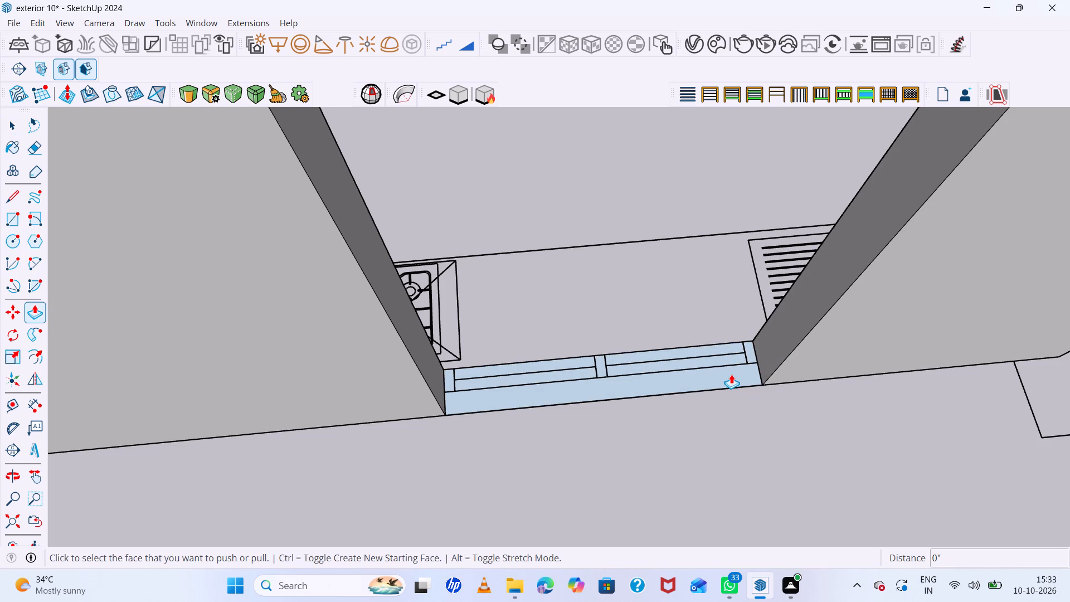
click(731, 374)
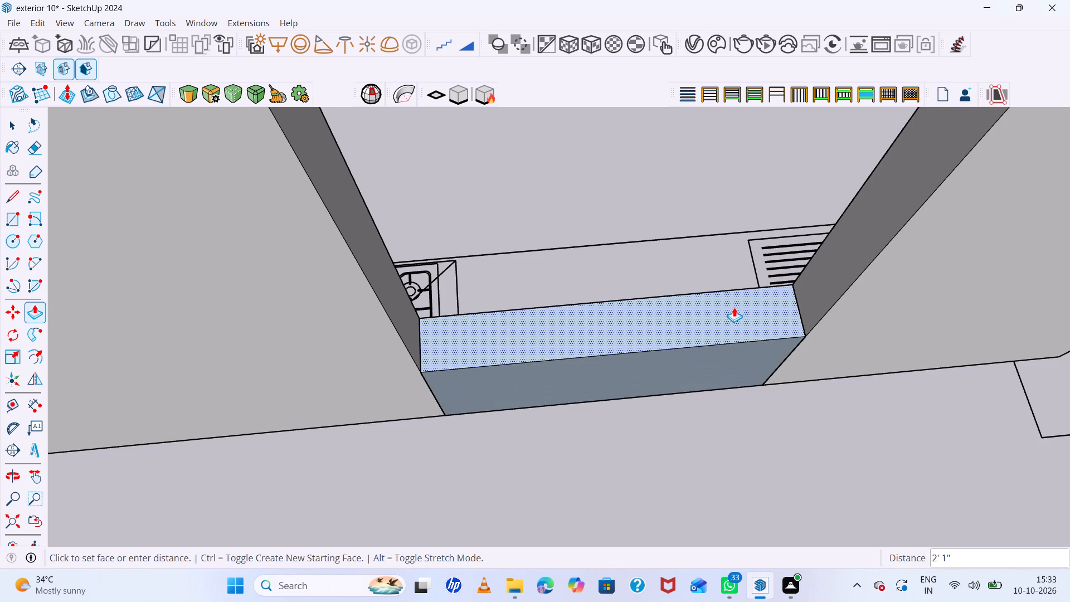
text(3')
key(Return)
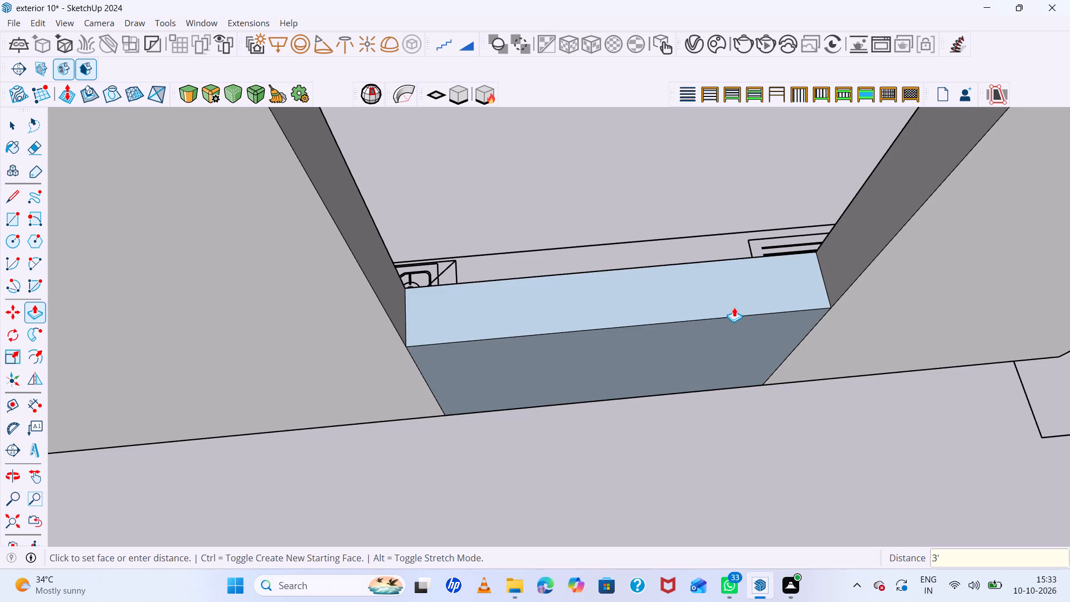
Reverse the outer and top faces of the kitchen window's sill wall.
scroll(707, 318, down, 6)
middle_drag(699, 319, 697, 285)
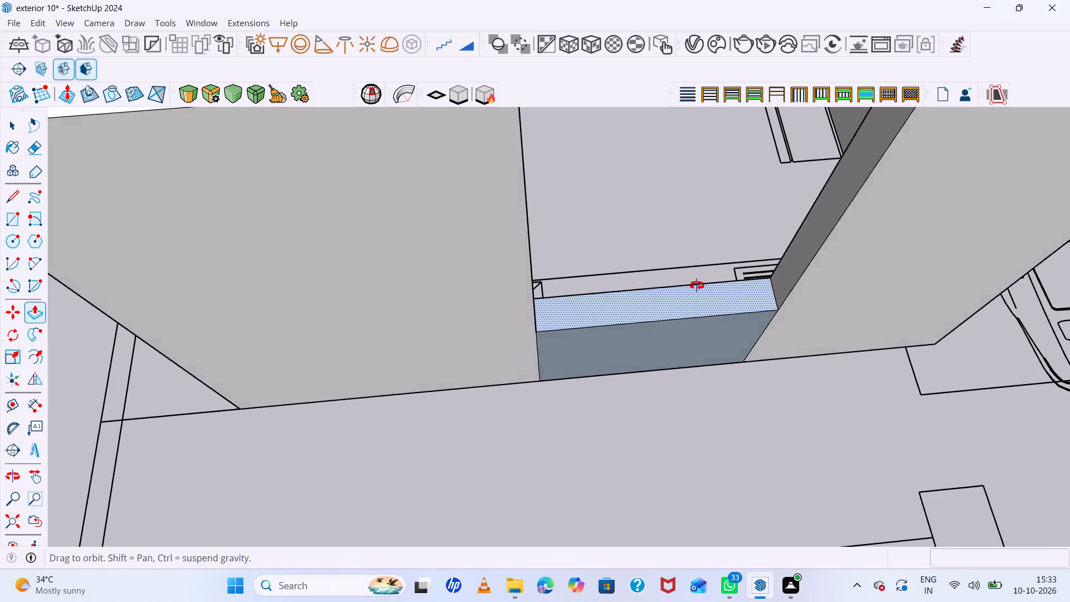
middle_drag(697, 285, 699, 236)
key(space)
click(707, 321)
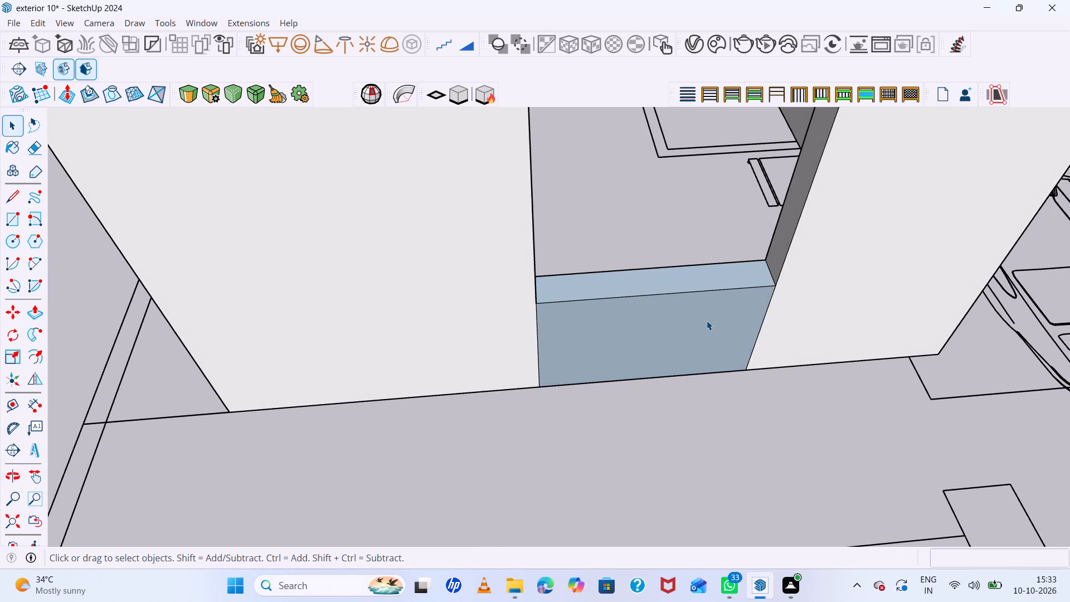
right_click(707, 321)
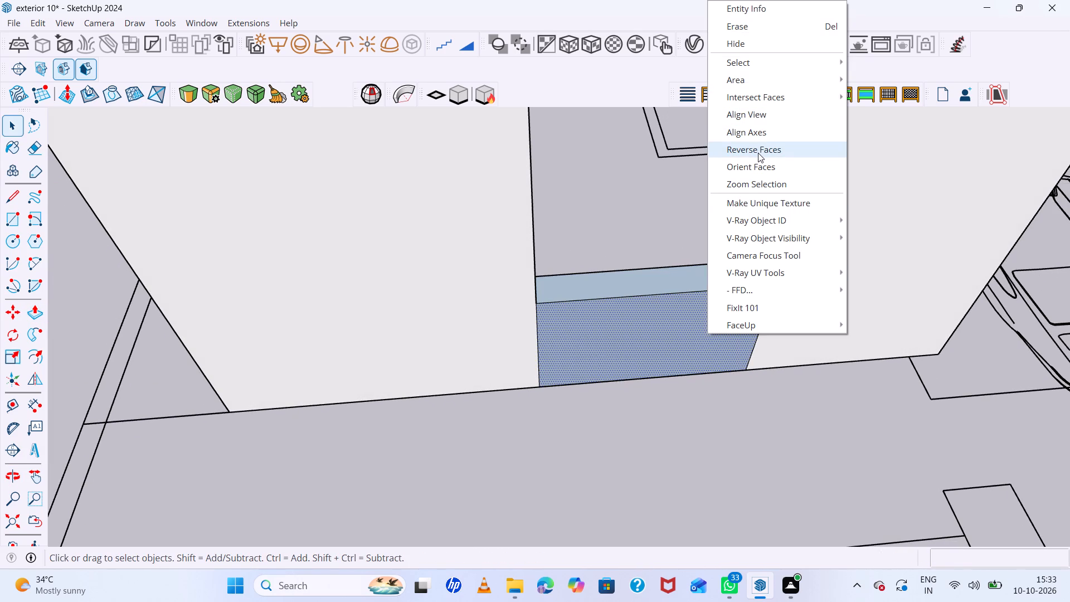
click(758, 153)
click(715, 273)
right_click(715, 275)
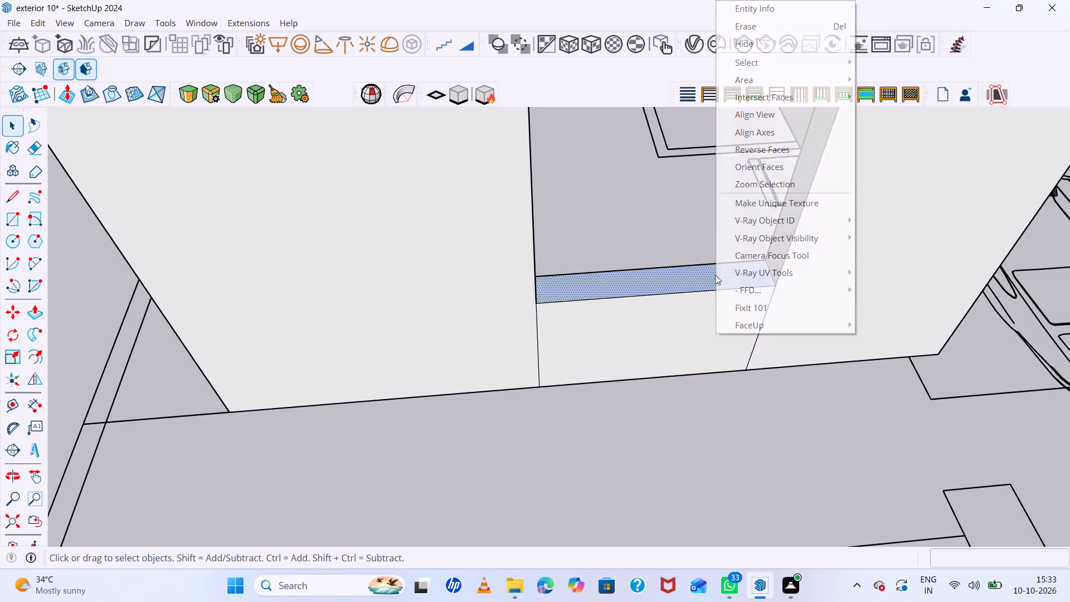
click(748, 154)
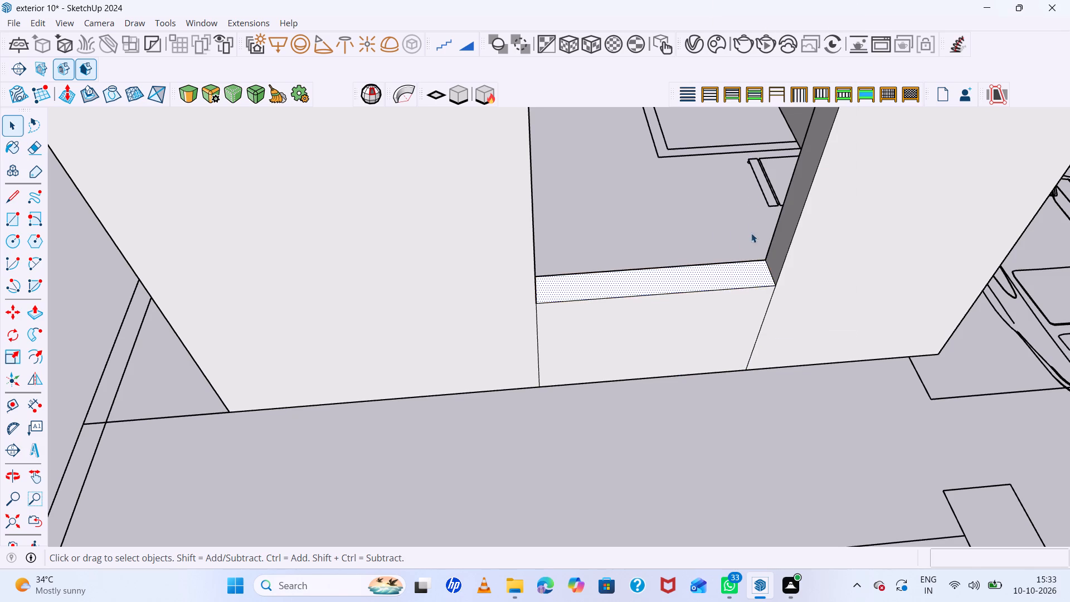
Reverse the kitchen-side face of the window's sill wall.
middle_drag(751, 244, 746, 359)
middle_drag(727, 280, 728, 403)
middle_drag(698, 283, 713, 382)
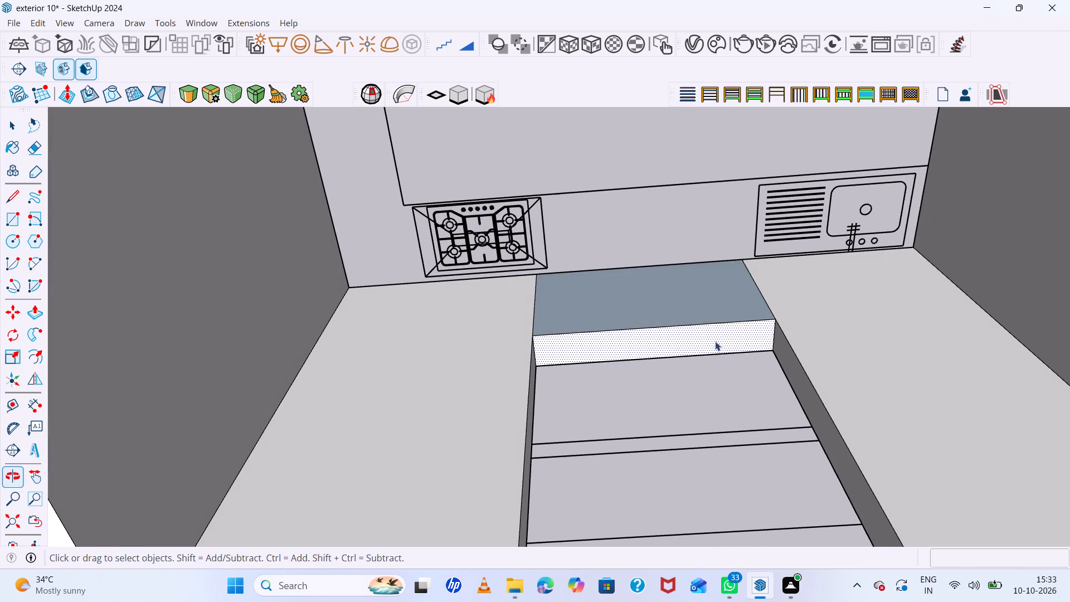
click(704, 315)
right_click(704, 314)
click(740, 154)
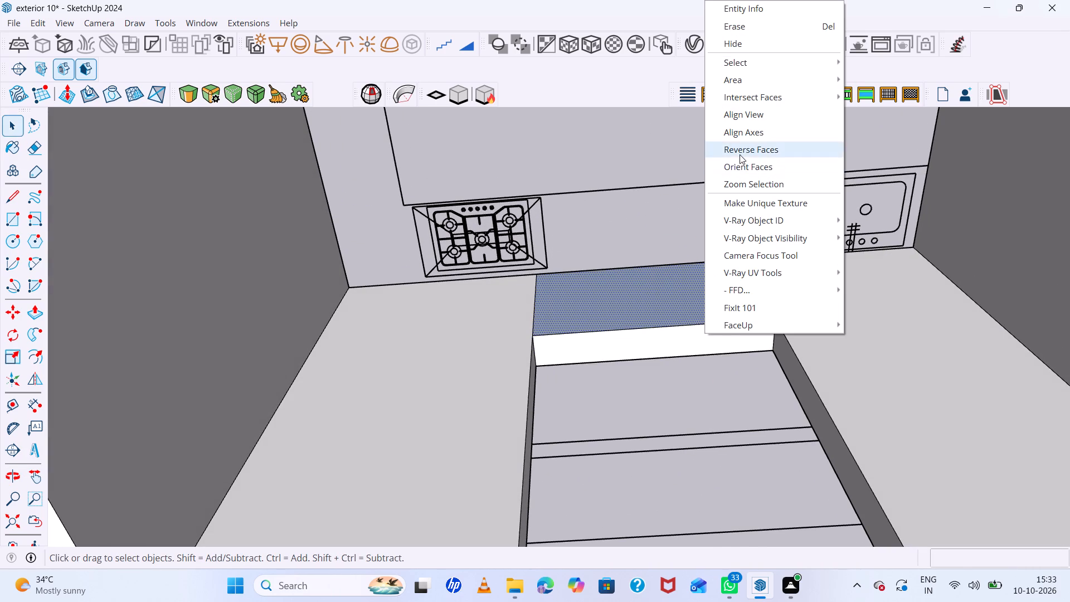
Examine the kitchen end of the ground floor around the window's sill wall.
scroll(706, 274, down, 13)
middle_drag(713, 281, 704, 227)
middle_click(704, 227)
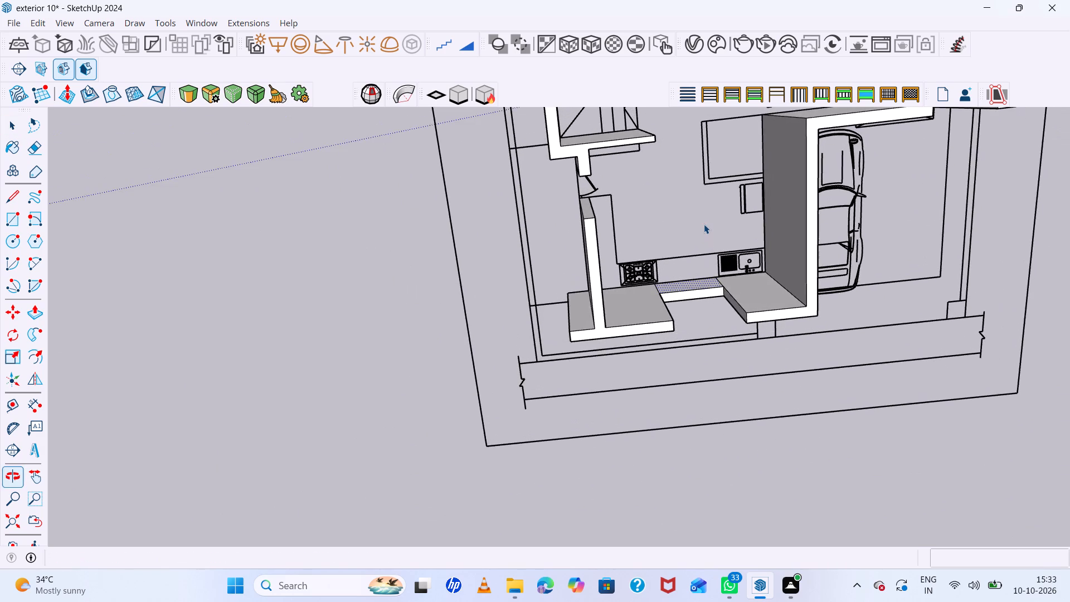
scroll(704, 221, down, 9)
middle_drag(733, 250, 620, 249)
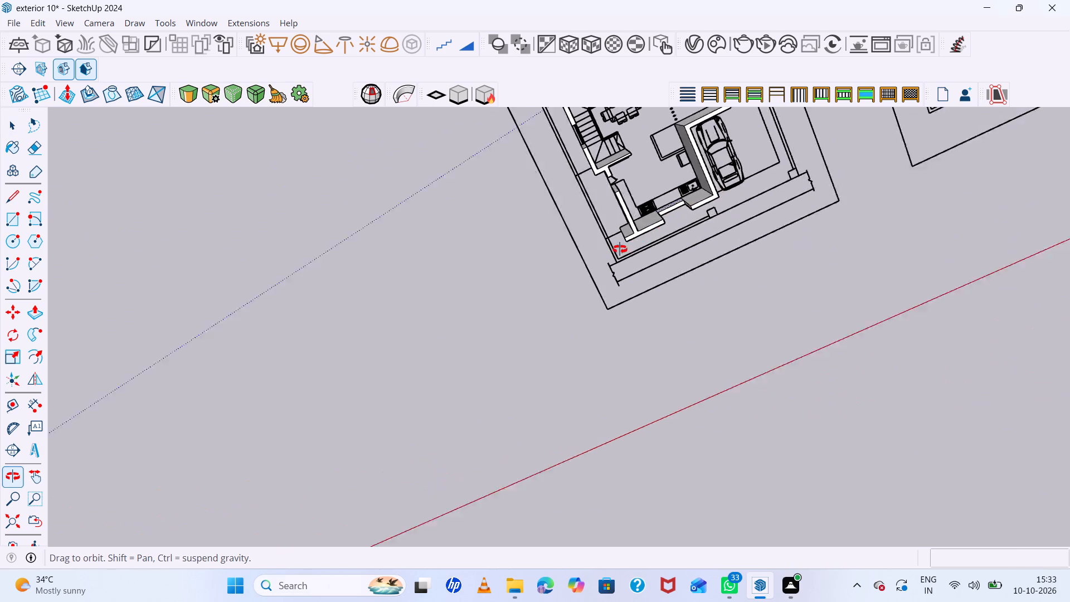
middle_drag(620, 249, 754, 234)
middle_click(778, 239)
scroll(723, 245, up, 6)
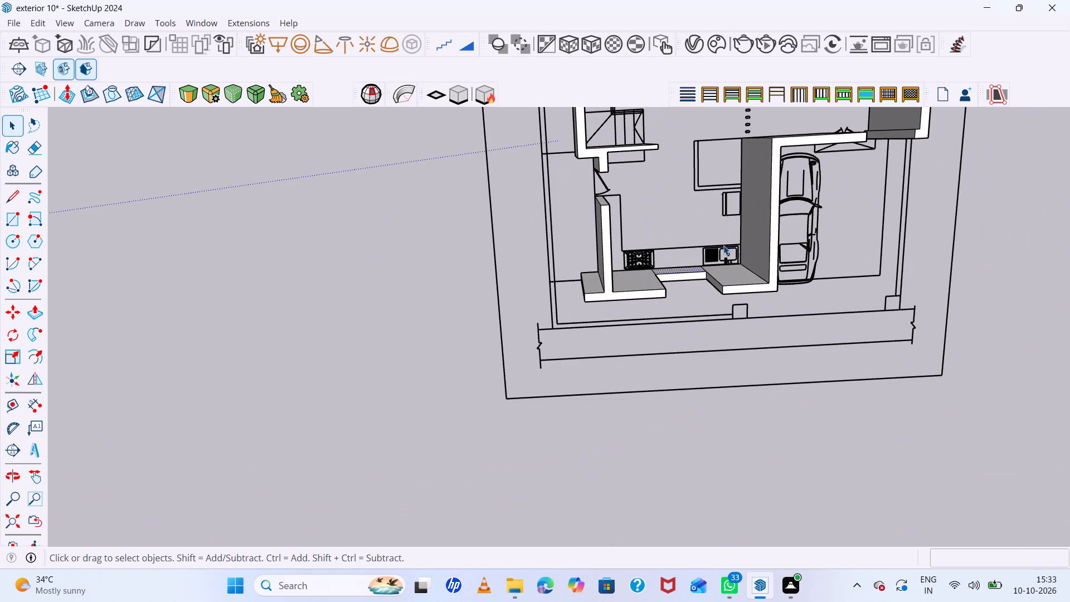
Copy the top face of the kitchen window's sill wall up 7' to the top of the adjoining walls.
scroll(723, 255, up, 5)
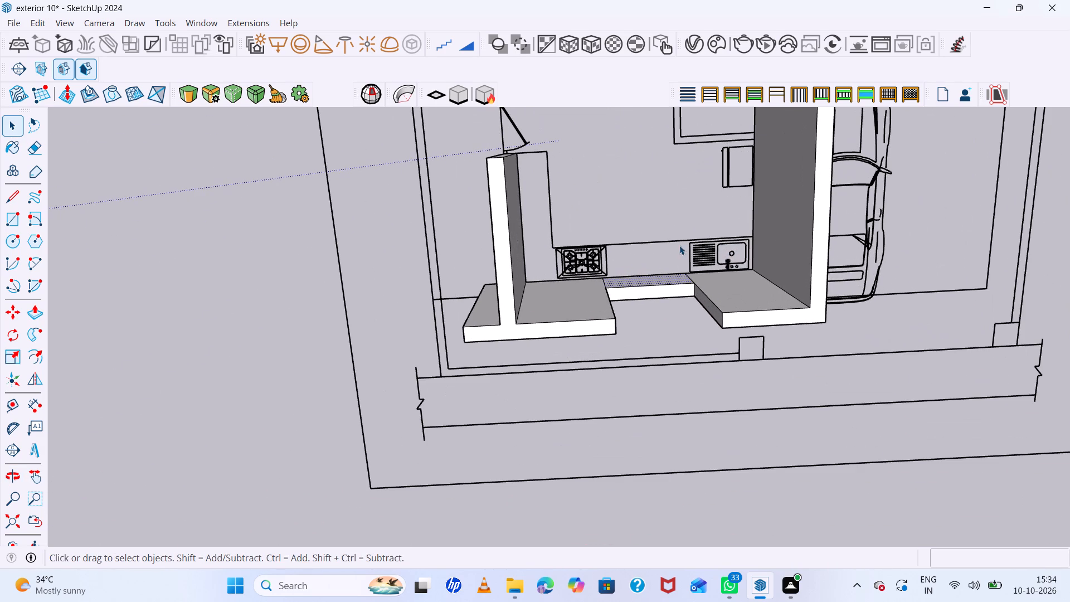
click(668, 294)
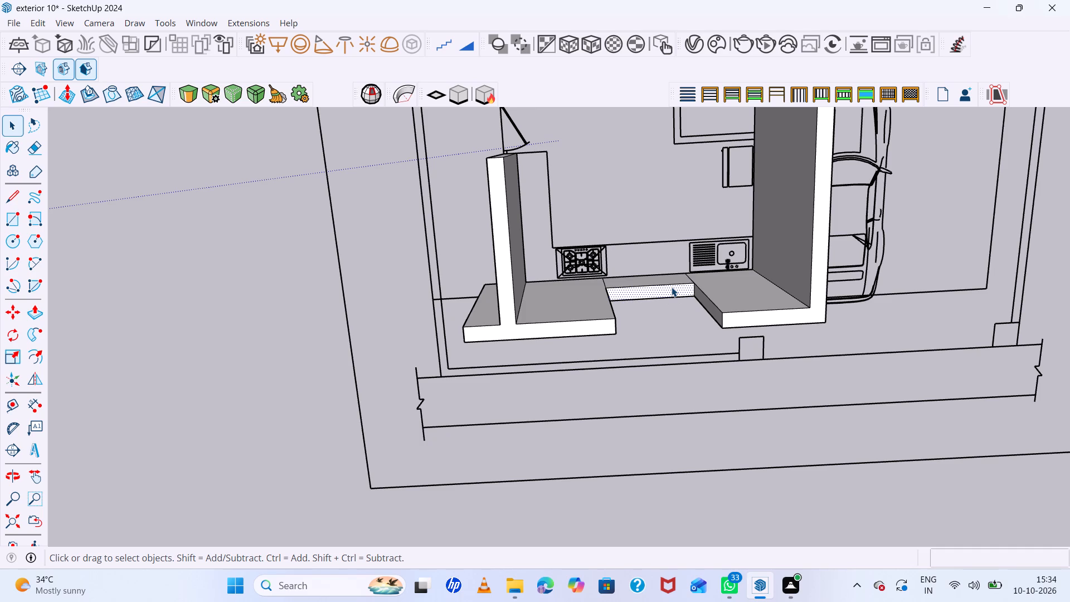
key(m)
scroll(707, 307, up, 9)
middle_drag(697, 292, 679, 208)
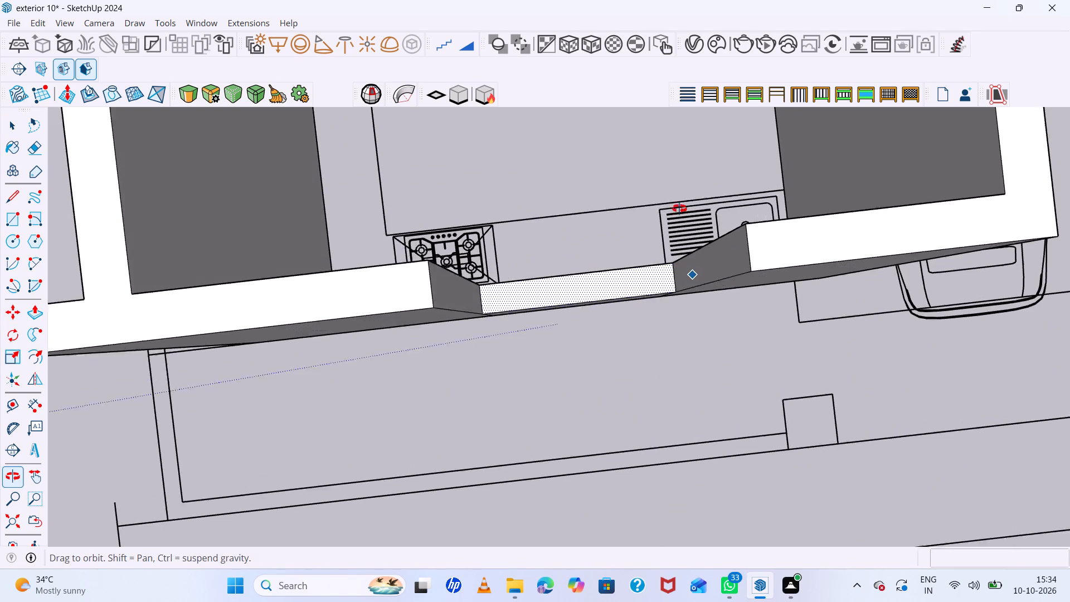
middle_drag(679, 208, 679, 208)
click(674, 293)
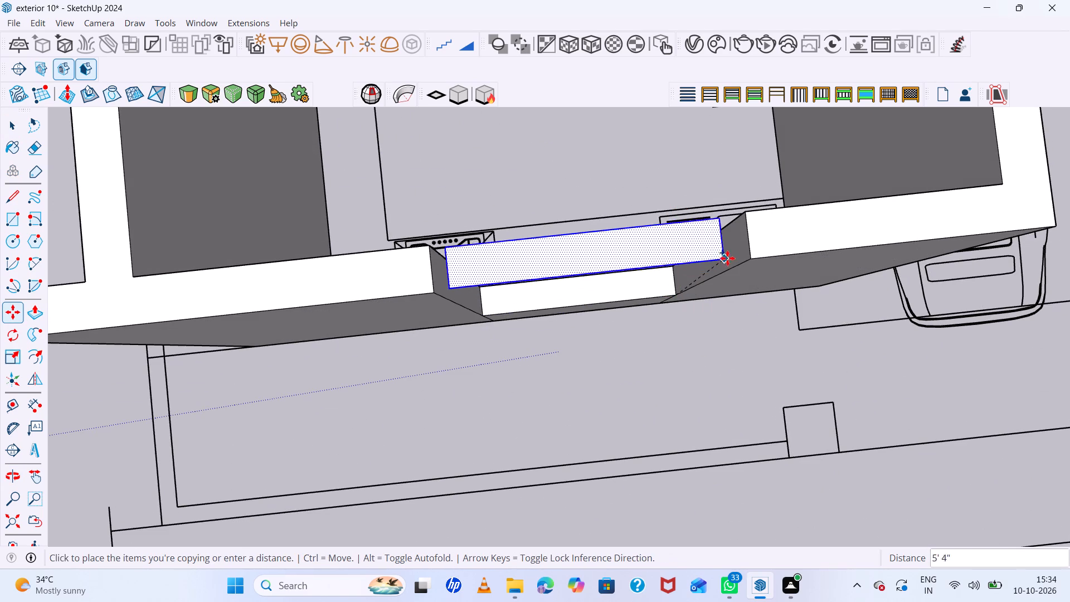
click(753, 257)
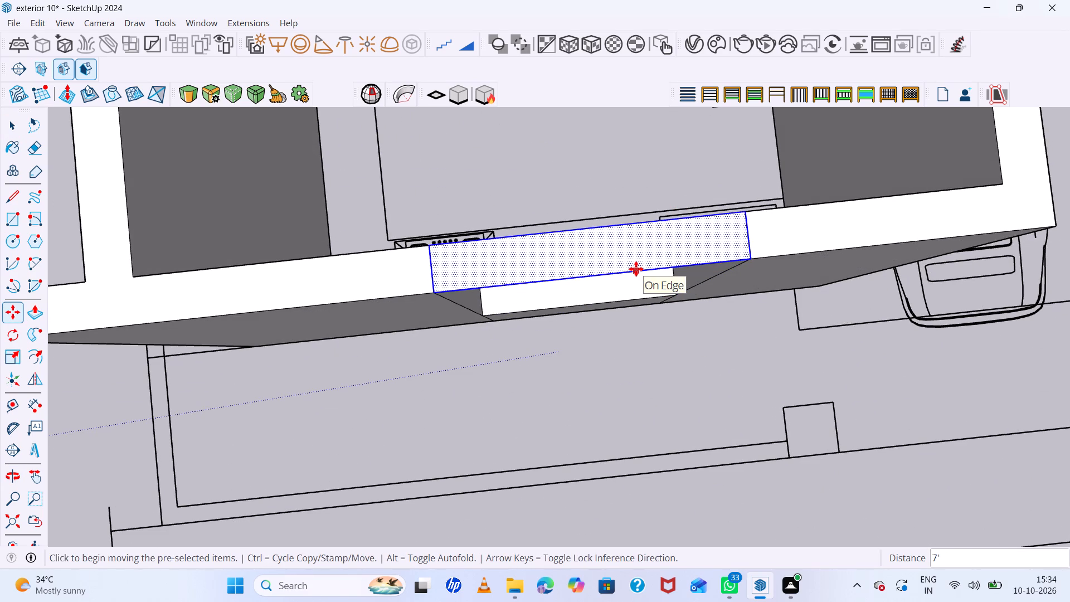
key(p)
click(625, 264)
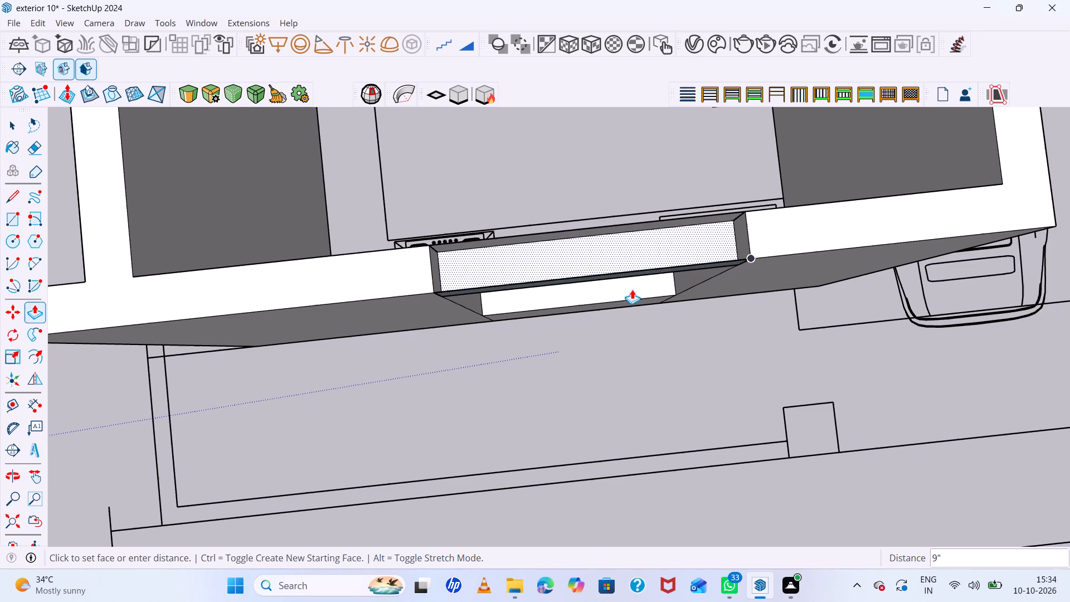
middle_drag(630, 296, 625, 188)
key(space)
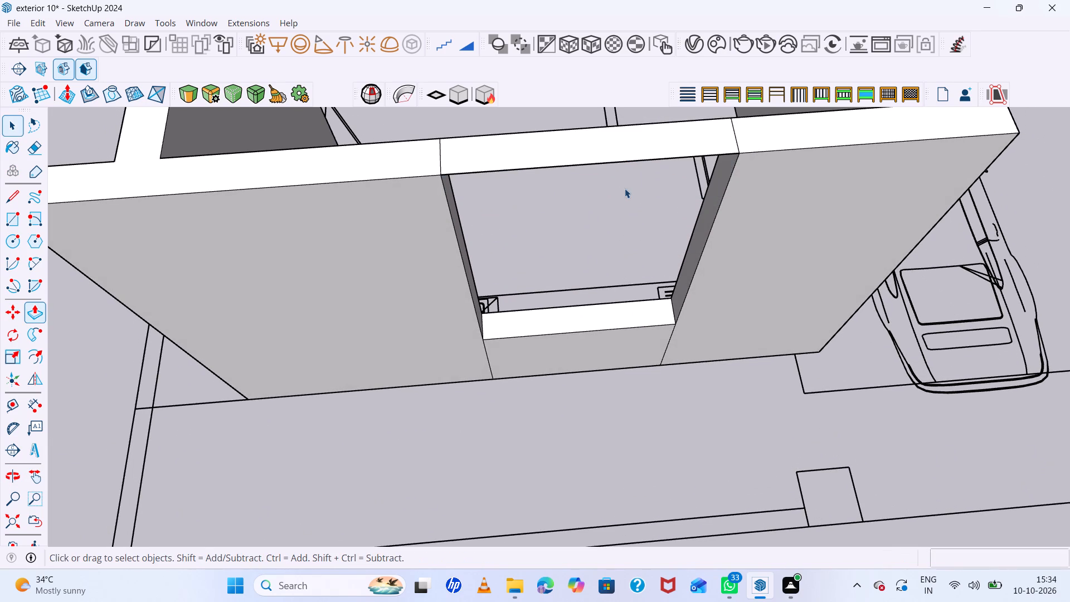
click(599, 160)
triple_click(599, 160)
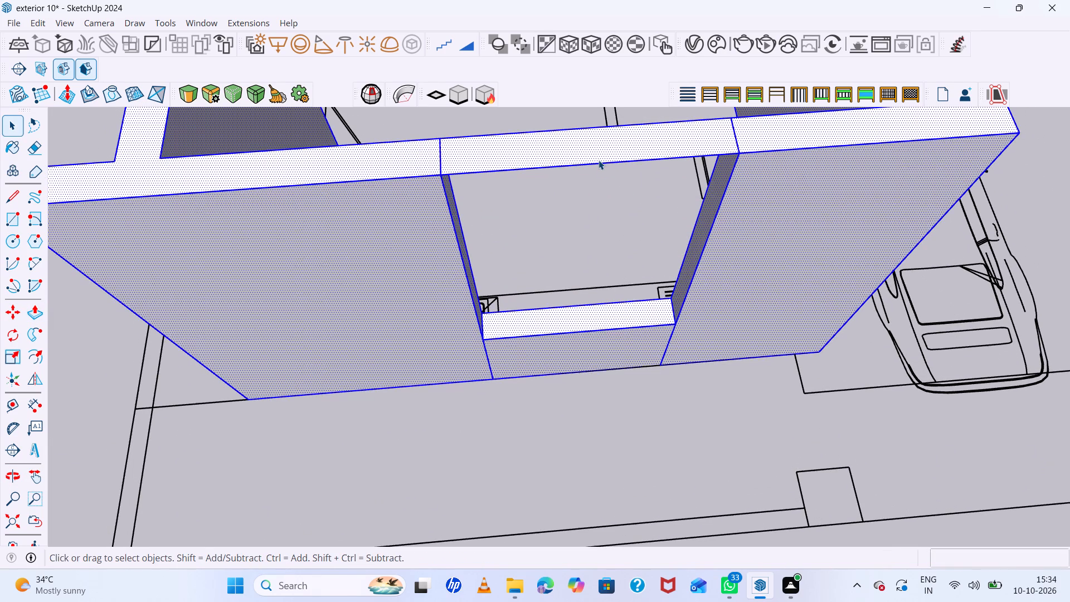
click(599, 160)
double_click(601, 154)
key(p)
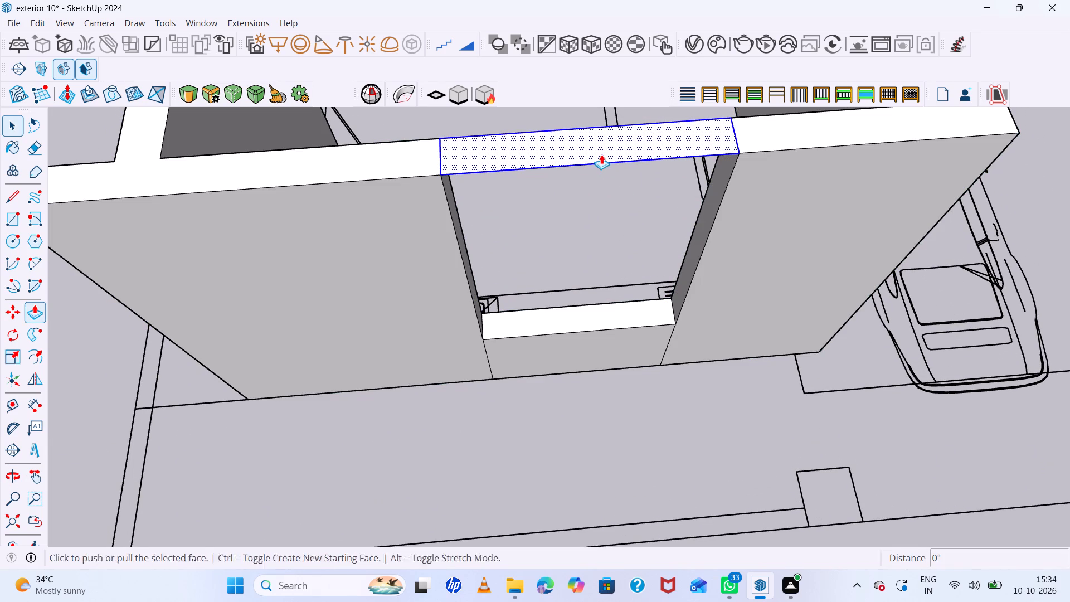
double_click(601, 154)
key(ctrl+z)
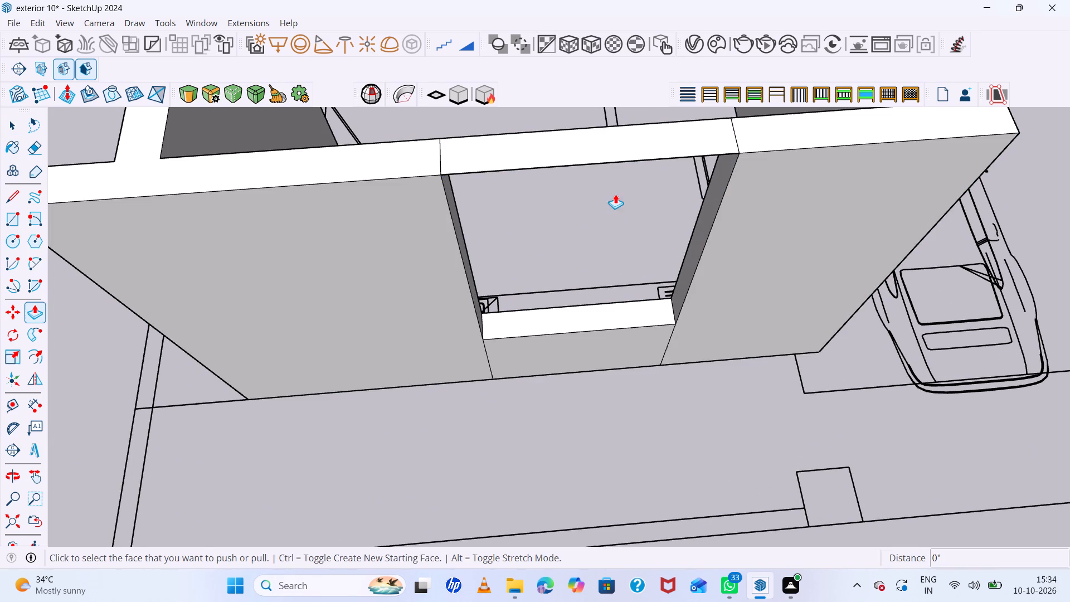
Extrude the copied face down 3' as a lintel wall above the kitchen window opening.
click(611, 154)
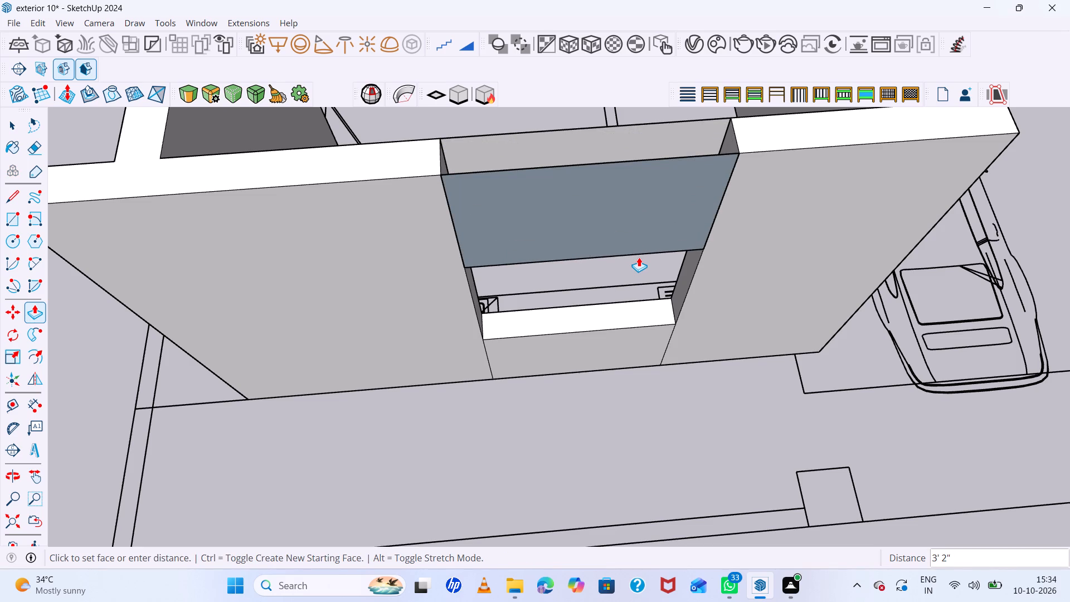
text(3')
key(Return)
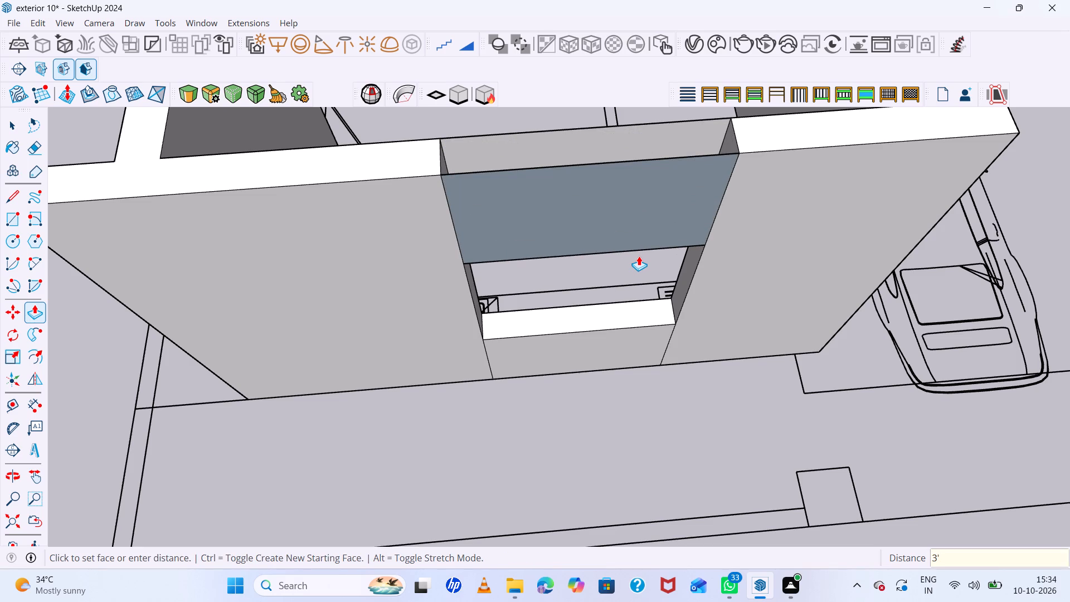
Close the open top of the lintel wall with a 5' by 9" rectangle between the adjoining walls.
key(r)
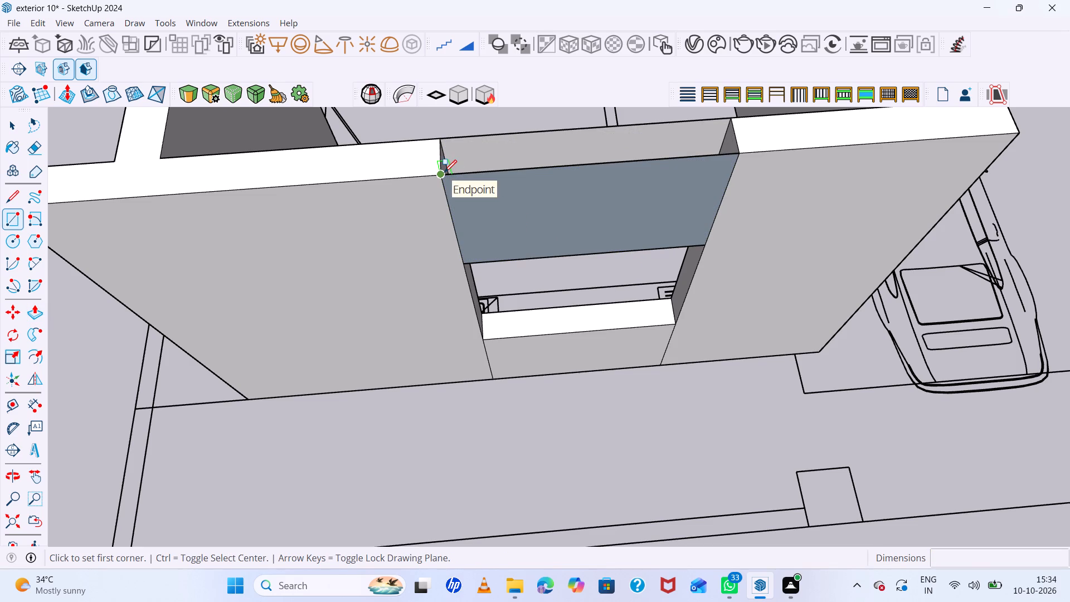
click(444, 172)
double_click(733, 120)
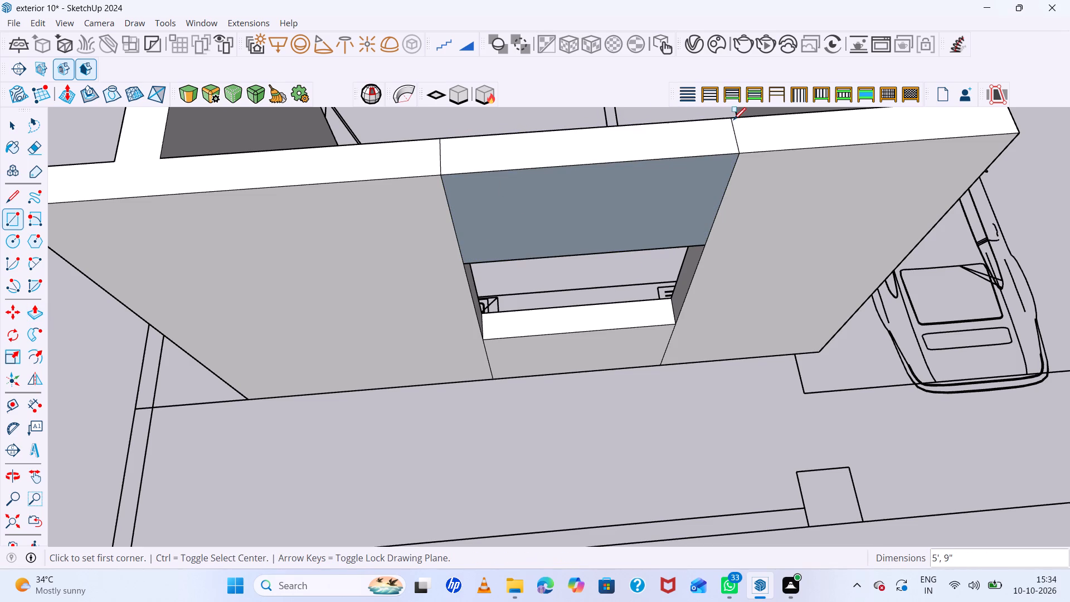
Reverse the outer and kitchen-side faces of the lintel wall above the kitchen window.
key(space)
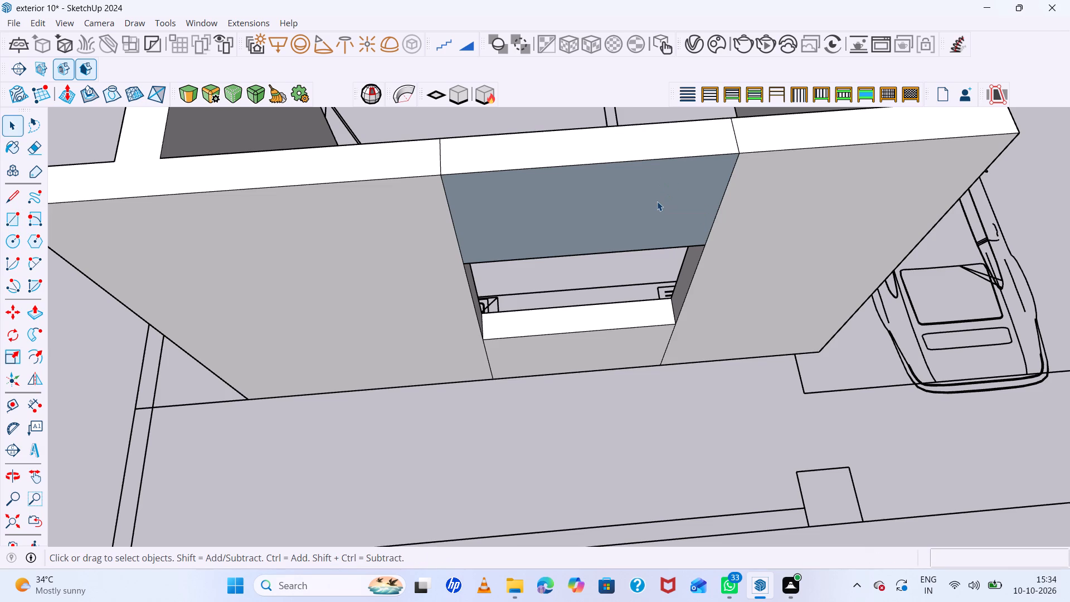
click(657, 201)
right_click(657, 201)
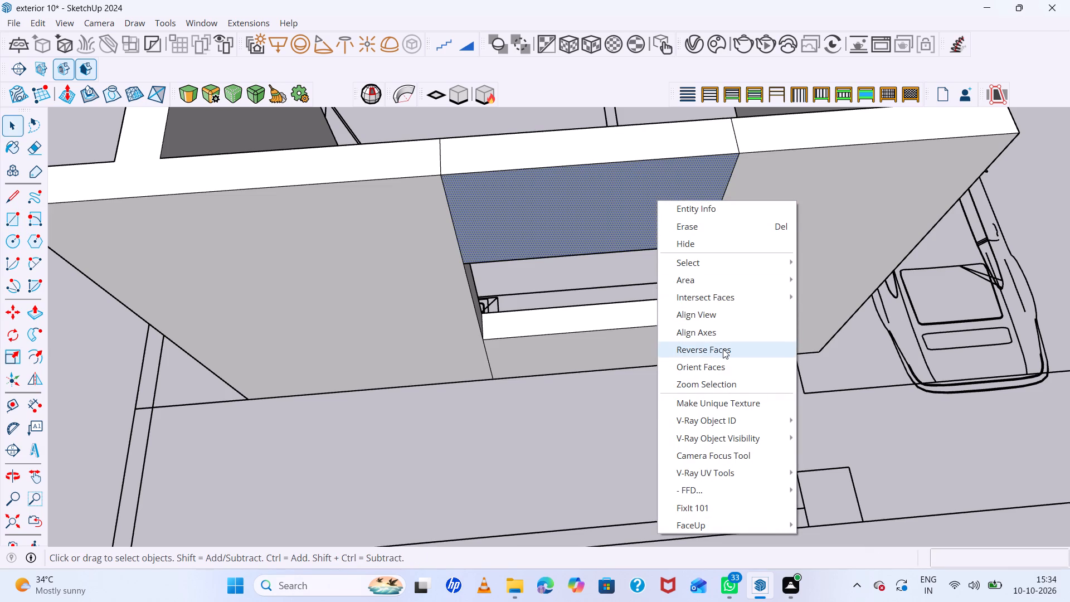
click(723, 349)
middle_drag(568, 249, 562, 340)
scroll(568, 249, up, 1)
middle_drag(576, 157, 571, 183)
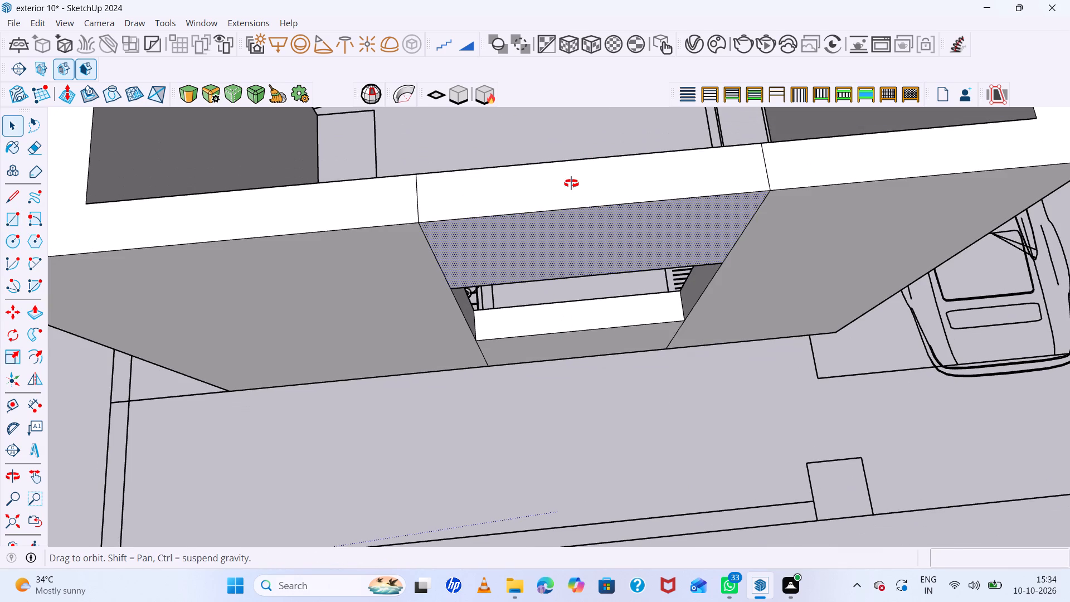
middle_drag(571, 183, 599, 397)
middle_click(599, 399)
middle_drag(571, 217, 596, 453)
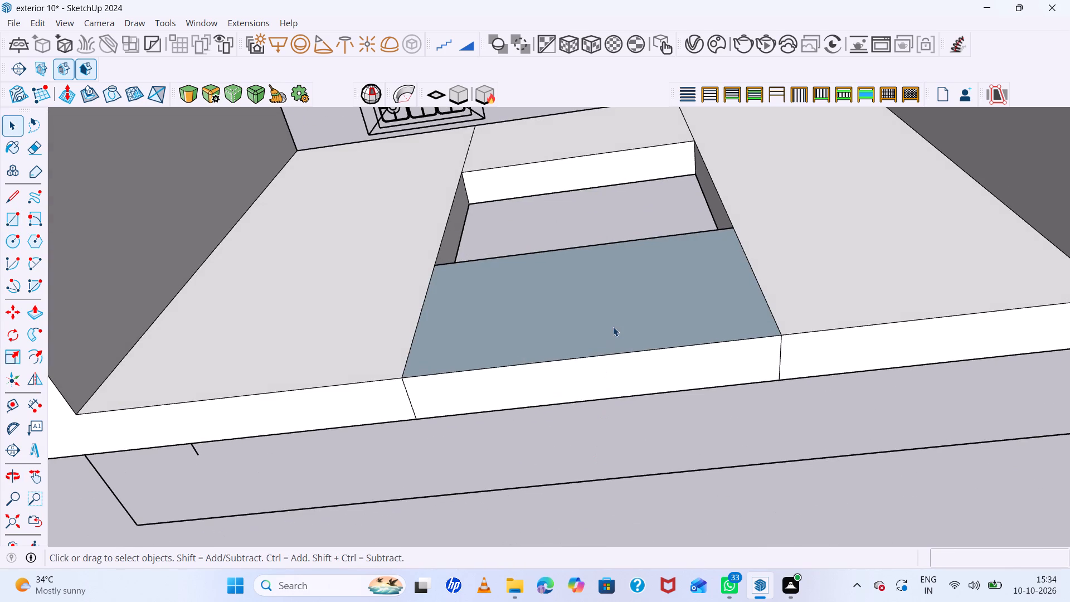
double_click(613, 325)
right_click(613, 325)
click(677, 187)
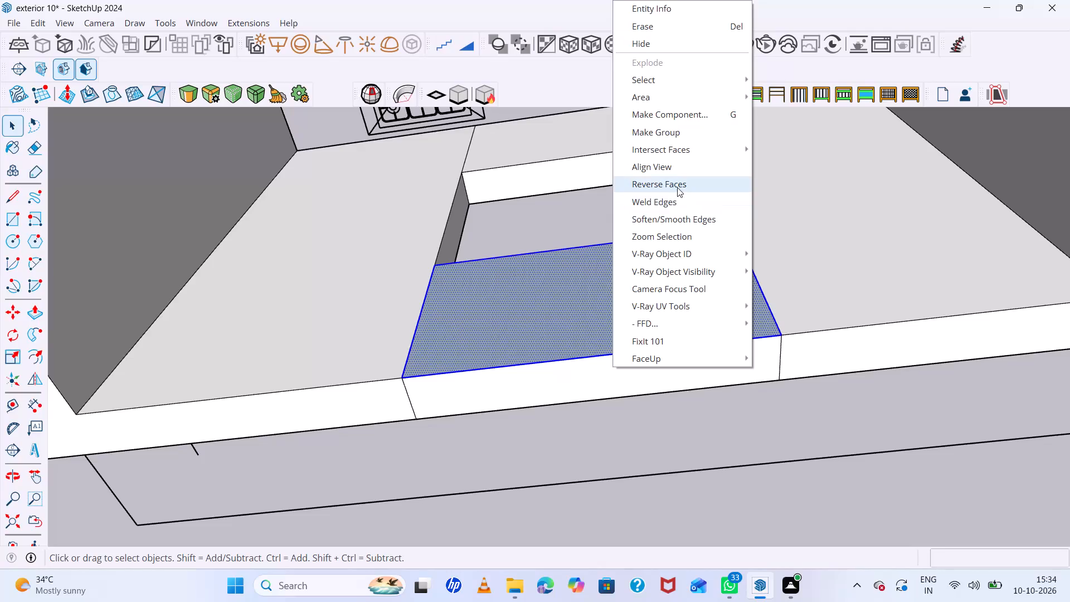
Erase the outer seam edge between the kitchen window's sill wall and the adjoining wall on the car side.
scroll(656, 287, down, 12)
middle_drag(676, 294, 657, 159)
scroll(657, 159, down, 1)
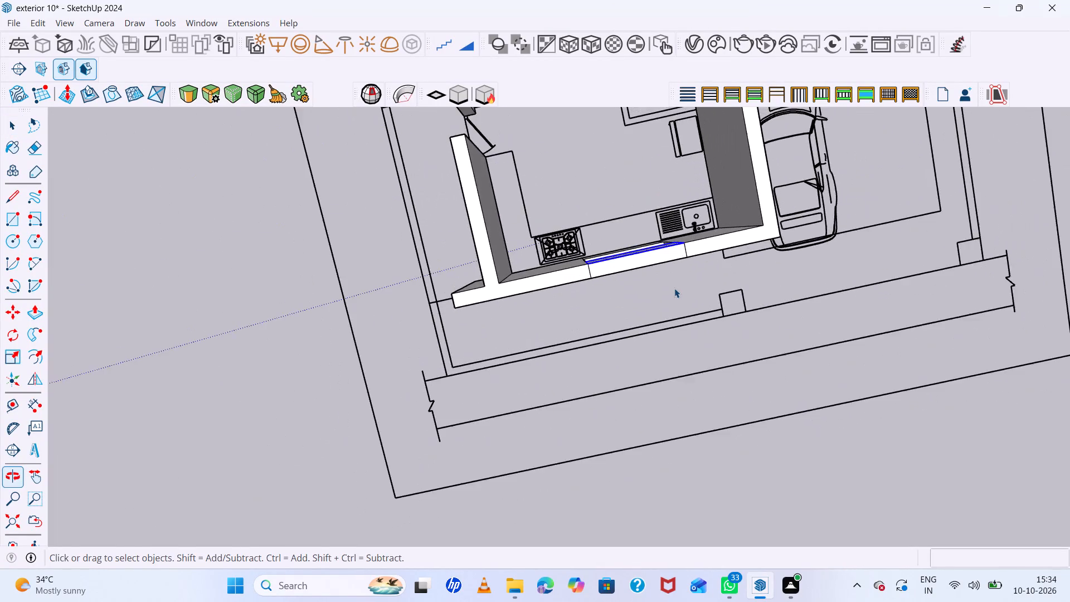
scroll(674, 288, up, 7)
middle_drag(674, 284, 664, 175)
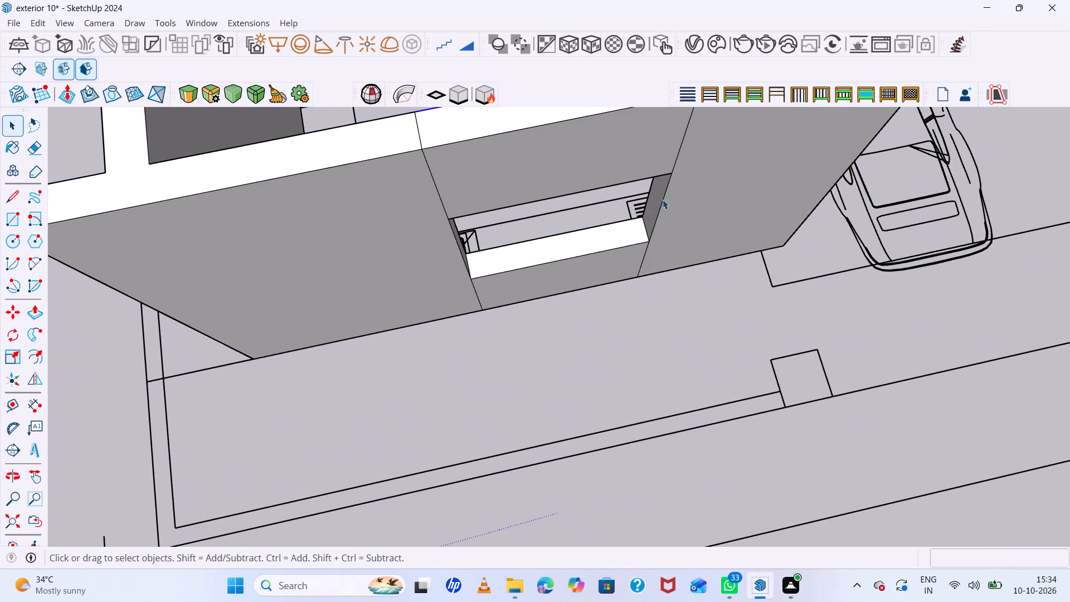
key(e)
click(645, 261)
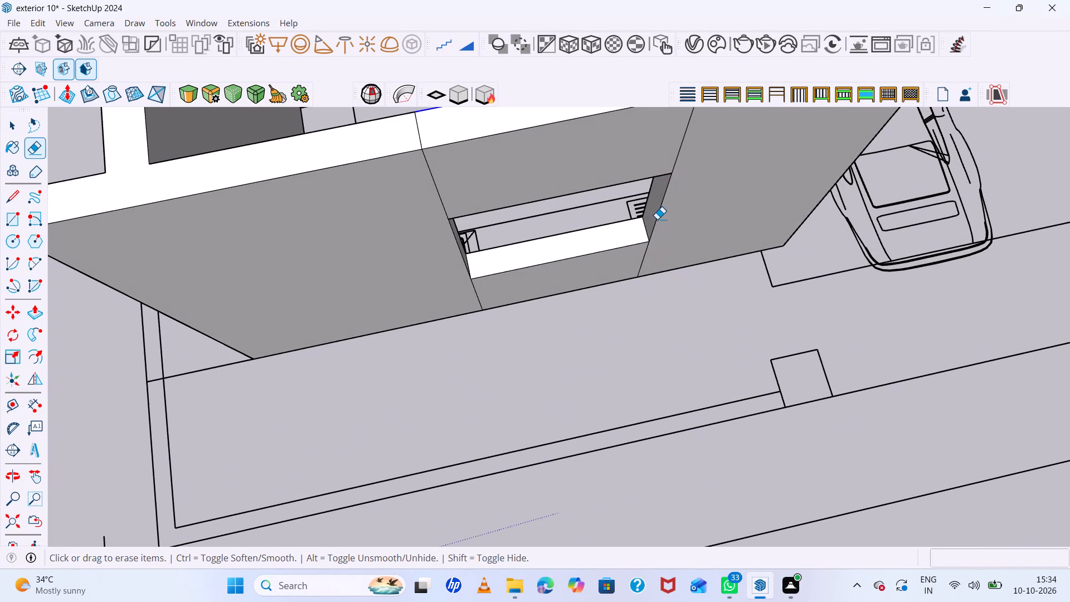
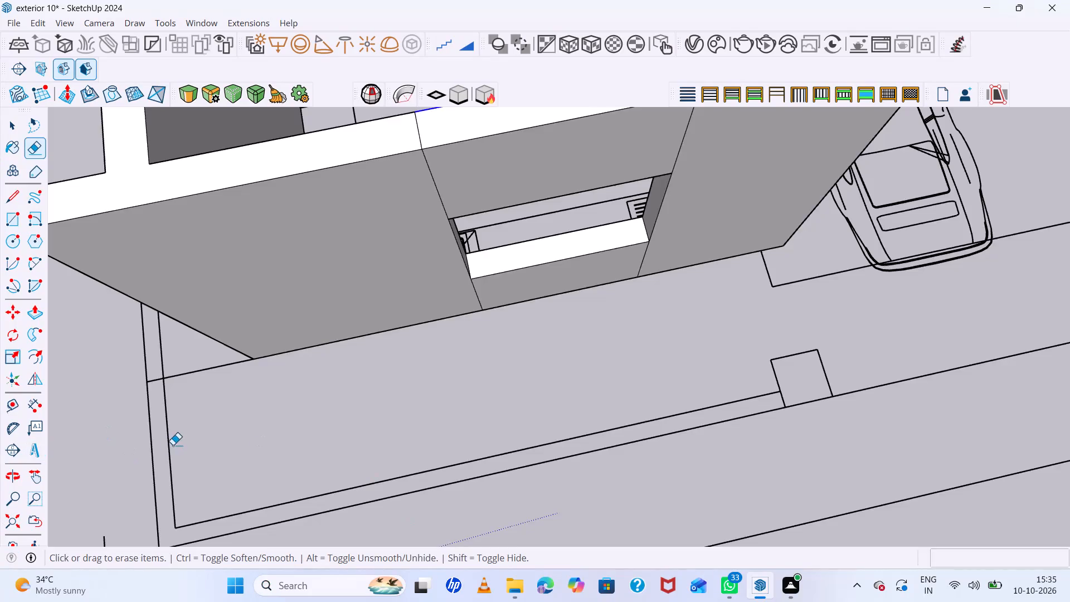
Erase the outer seam edge between the kitchen window's lintel wall and the adjoining wall on the car side.
scroll(179, 444, down, 13)
middle_drag(219, 444, 250, 380)
middle_drag(255, 378, 261, 376)
scroll(292, 371, up, 7)
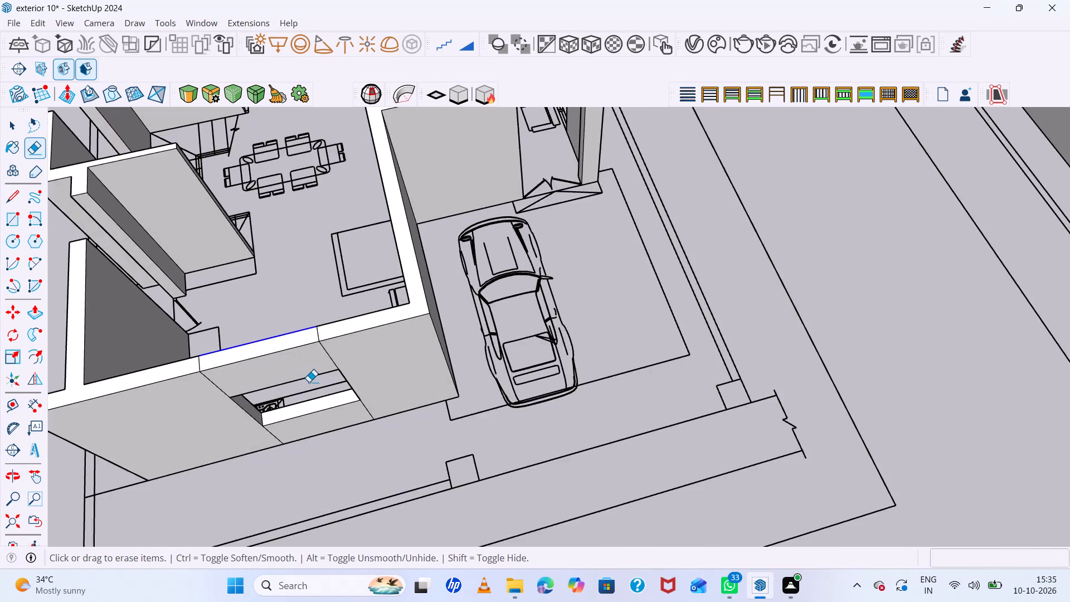
scroll(311, 382, up, 5)
click(329, 303)
click(323, 280)
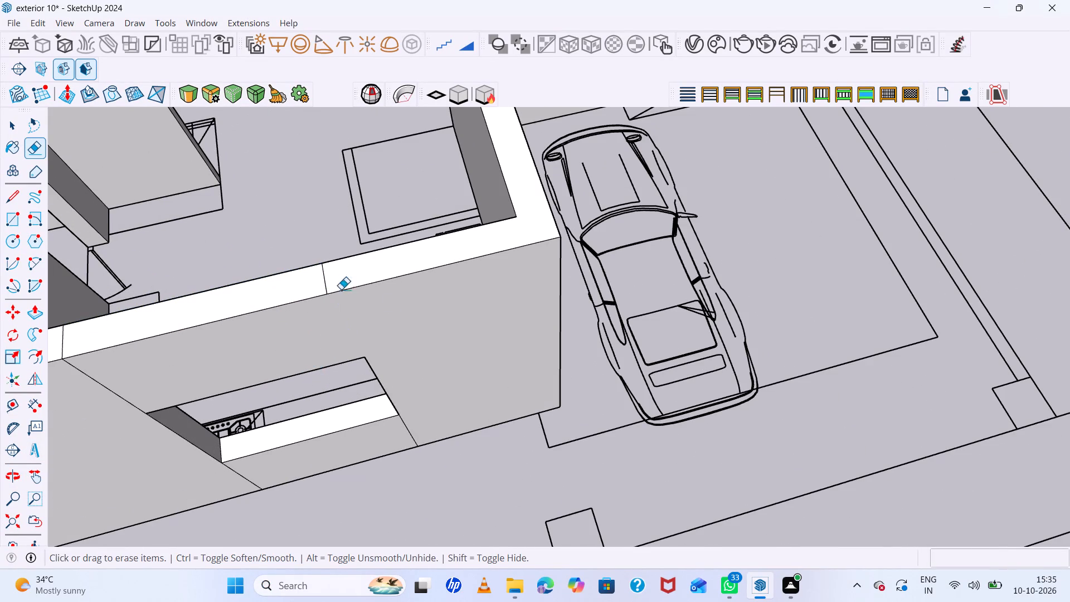
Erase the remaining outer seam edges beside the kitchen window's sill and lintel walls so the outer face is continuous.
scroll(405, 323, down, 6)
scroll(417, 323, up, 5)
scroll(439, 324, down, 14)
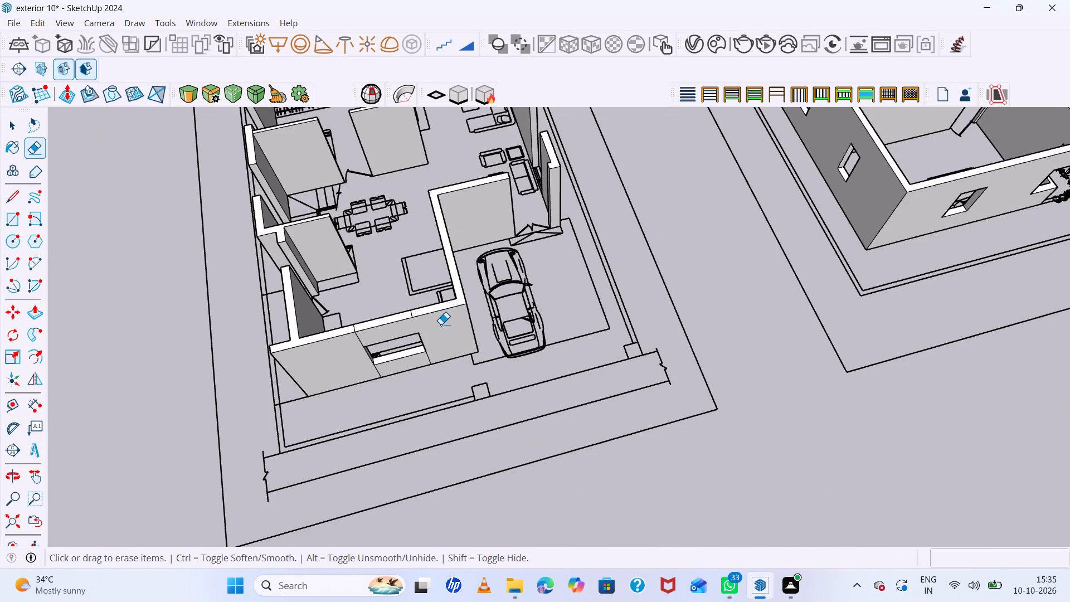
scroll(441, 324, down, 5)
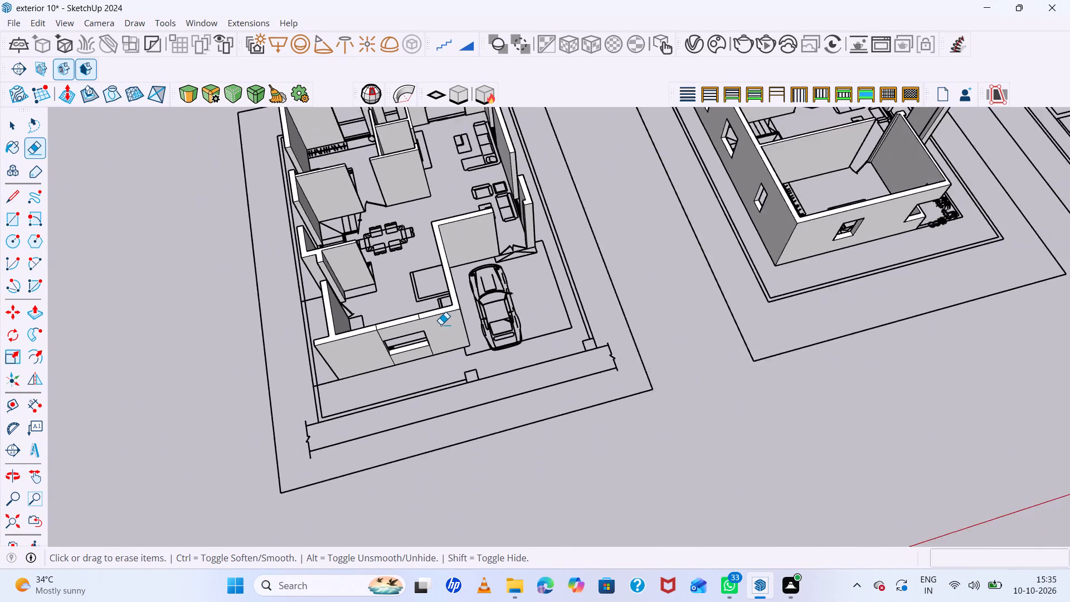
scroll(441, 324, down, 2)
middle_drag(437, 339, 437, 249)
scroll(434, 298, up, 13)
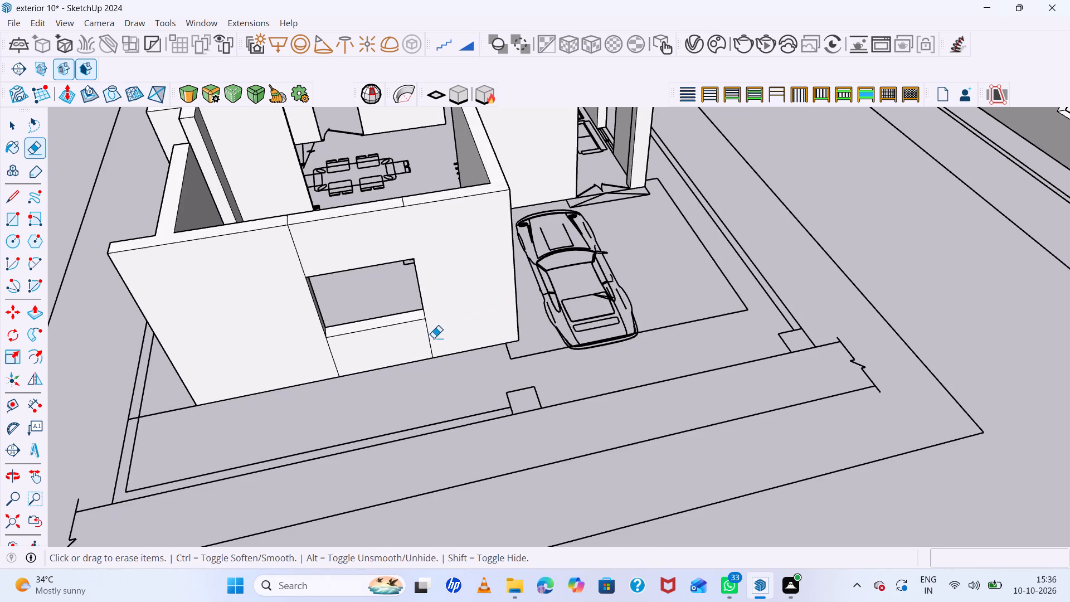
click(429, 332)
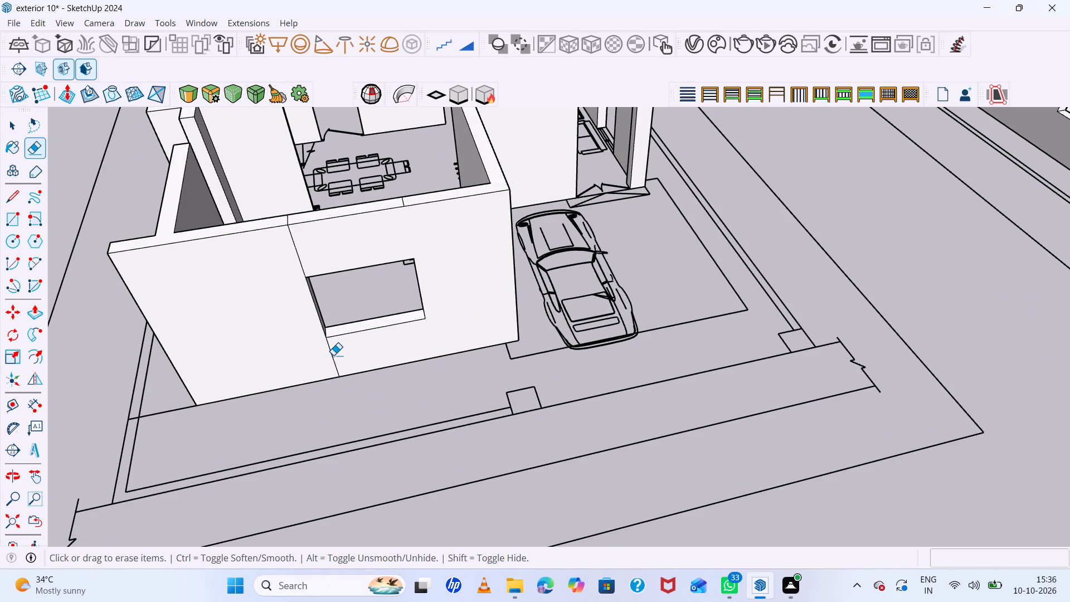
click(333, 355)
click(295, 246)
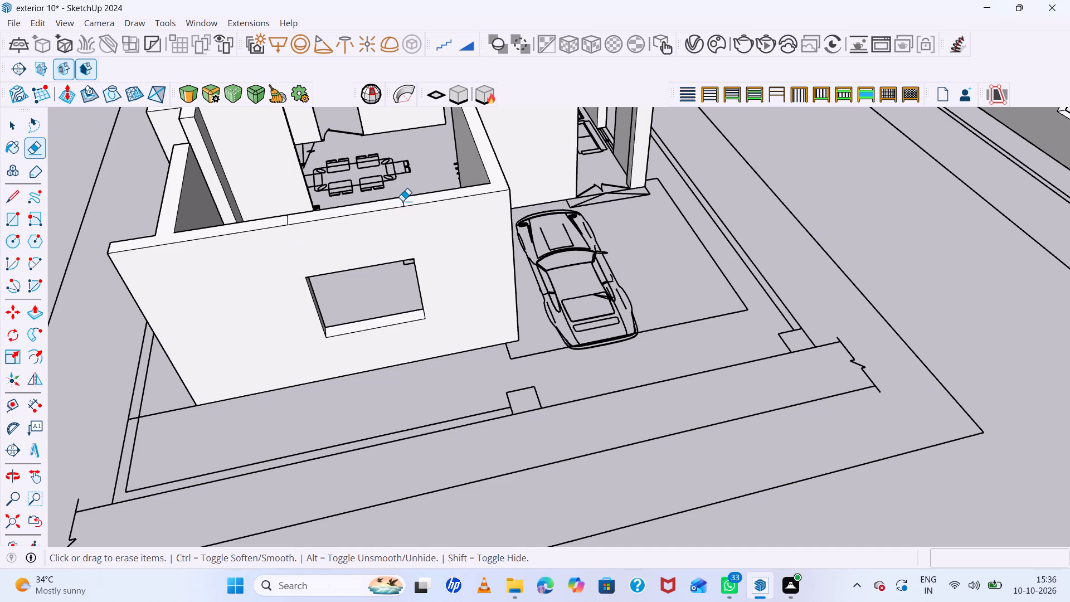
Erase the two seam edges across the wall top above the kitchen window.
click(405, 202)
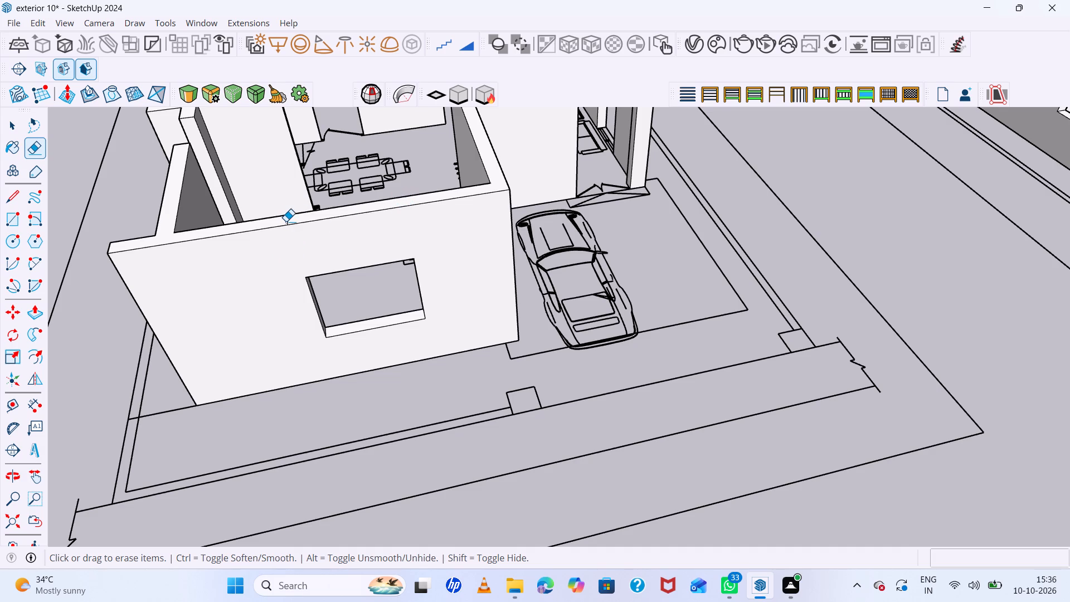
click(287, 222)
Erase the four kitchen-side seam edges between the window's sill and lintel walls and the adjoining walls.
scroll(305, 241, down, 5)
middle_drag(330, 271, 368, 470)
middle_drag(293, 274, 328, 360)
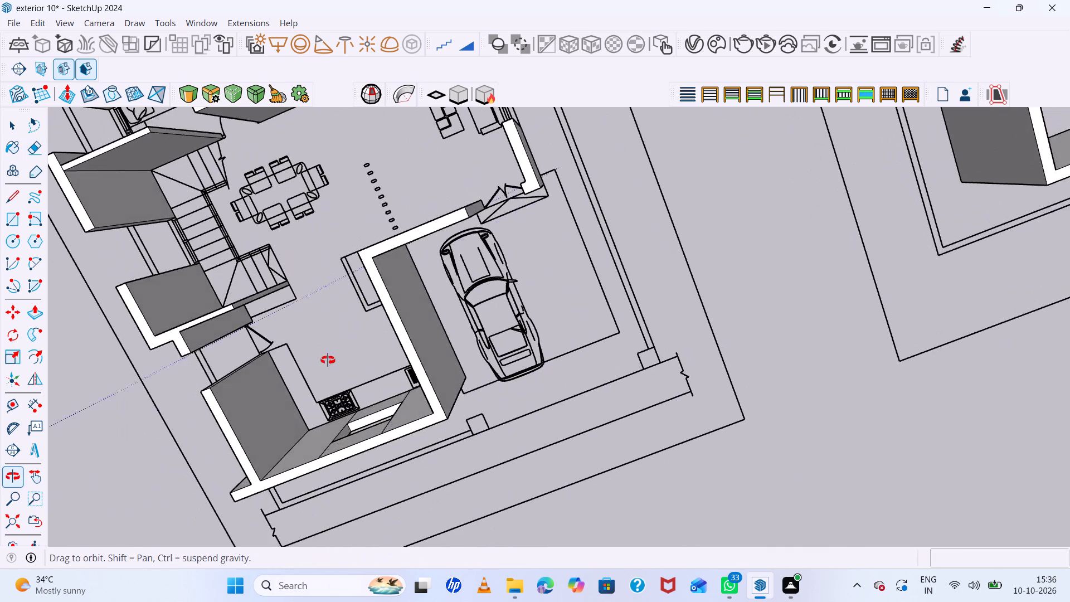
middle_drag(328, 360, 346, 408)
scroll(378, 424, up, 13)
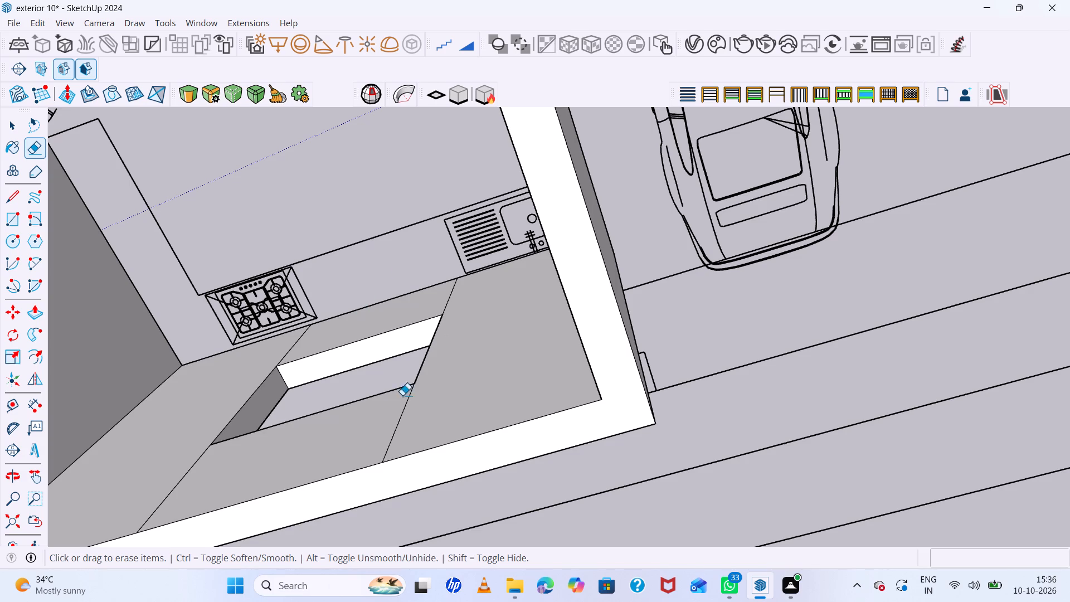
click(396, 426)
click(445, 299)
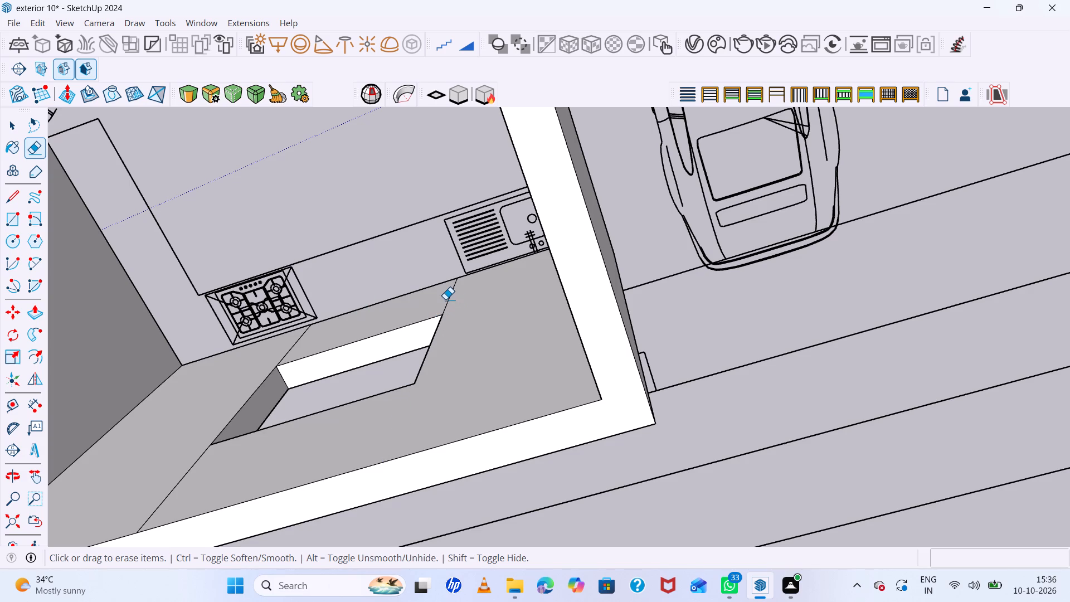
click(449, 304)
click(298, 344)
click(187, 475)
Draw a 2' 9" by 9" rectangle at wall-top level bridging the door opening in the kitchen's side wall.
scroll(325, 459, down, 7)
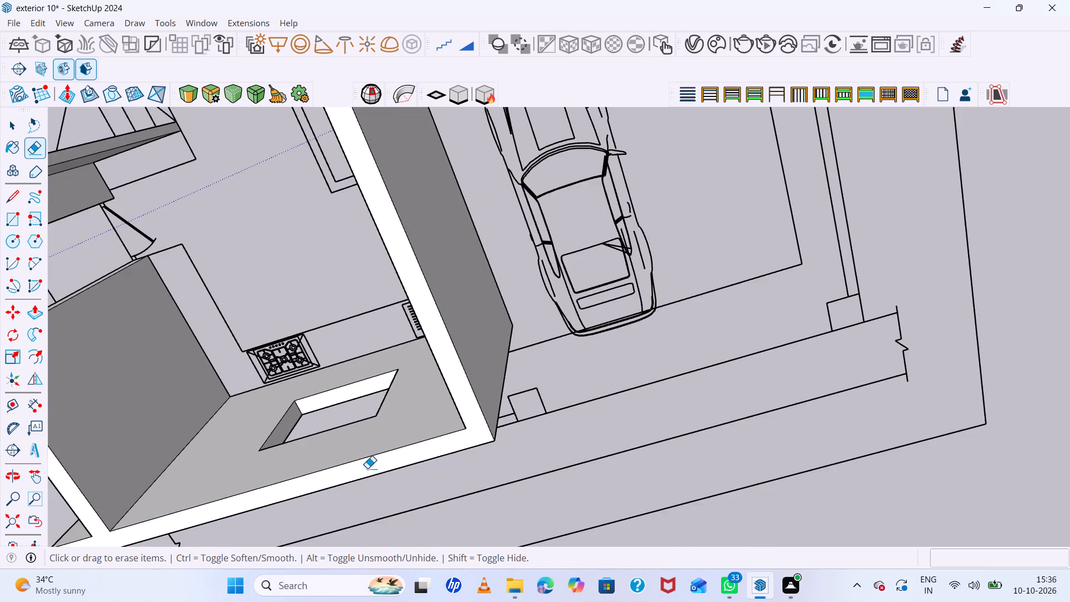
middle_drag(367, 468, 368, 270)
scroll(380, 263, down, 16)
middle_drag(328, 313, 614, 205)
middle_click(617, 203)
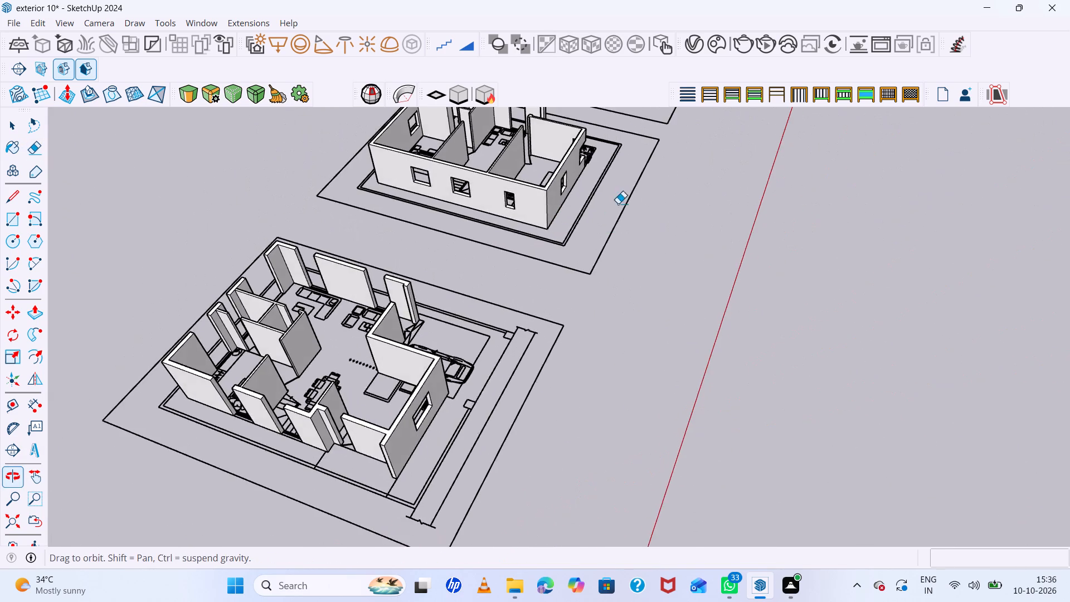
scroll(458, 312, down, 7)
scroll(382, 404, up, 7)
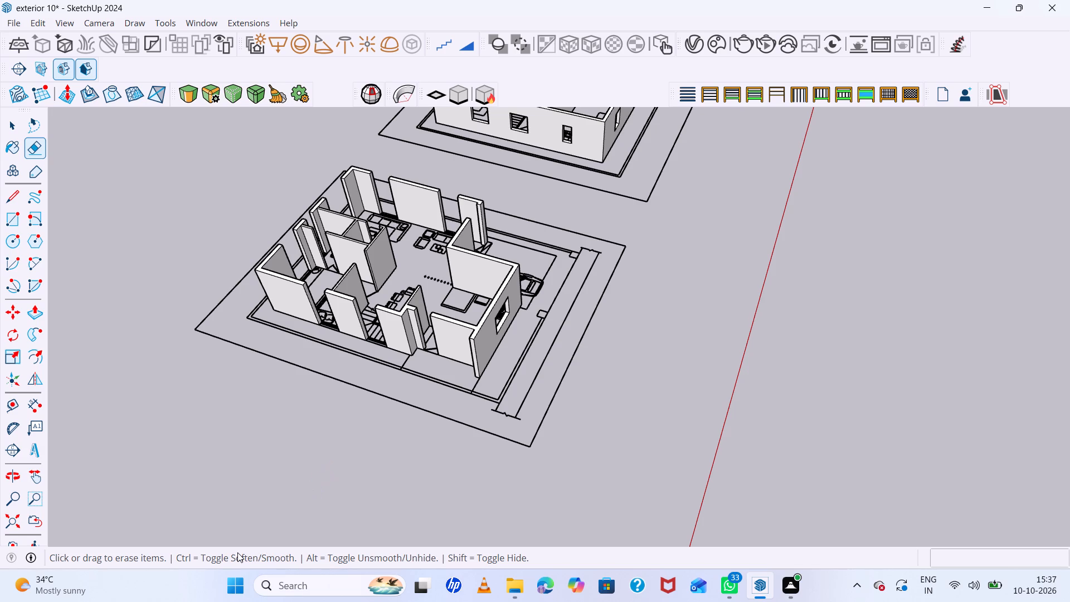
scroll(184, 594, down, 6)
scroll(158, 580, up, 5)
scroll(377, 370, up, 1)
scroll(378, 369, down, 5)
scroll(396, 364, up, 12)
middle_drag(456, 379, 607, 379)
scroll(497, 383, up, 3)
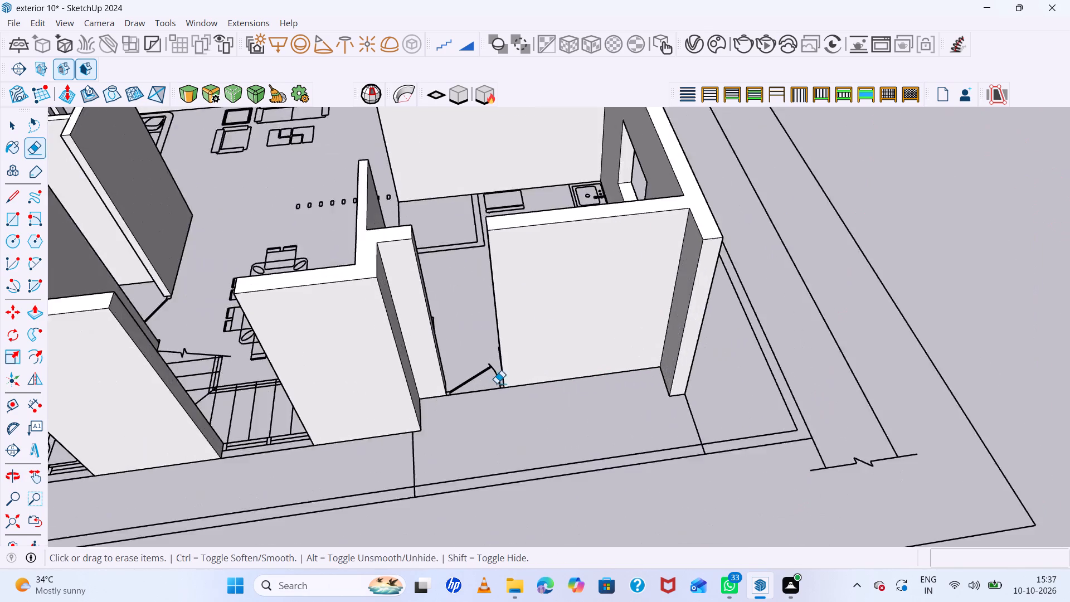
scroll(497, 383, up, 7)
key(space)
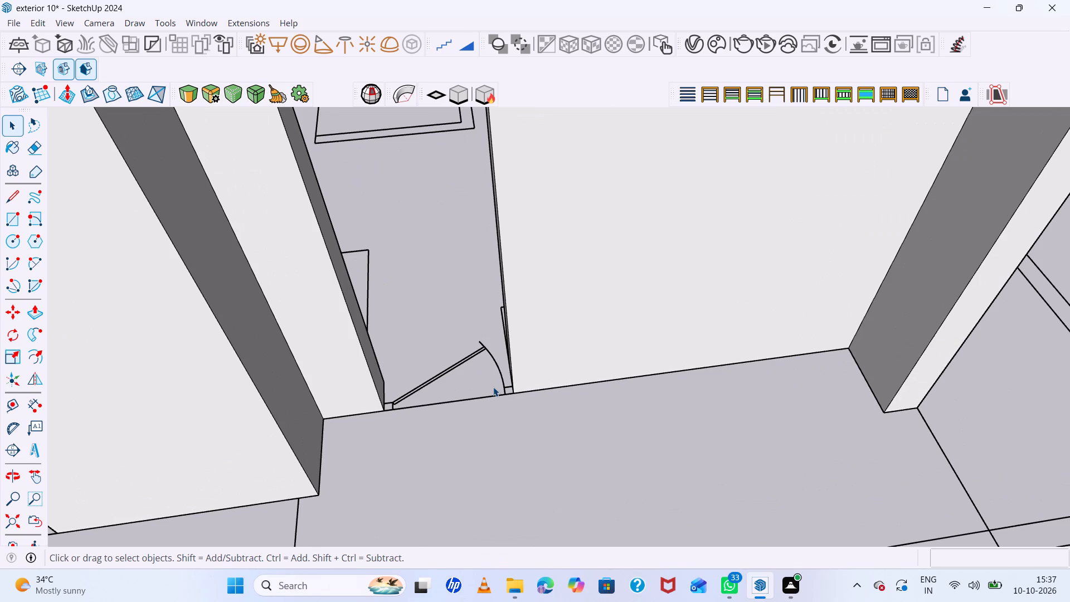
key(r)
scroll(465, 391, up, 4)
scroll(463, 393, down, 20)
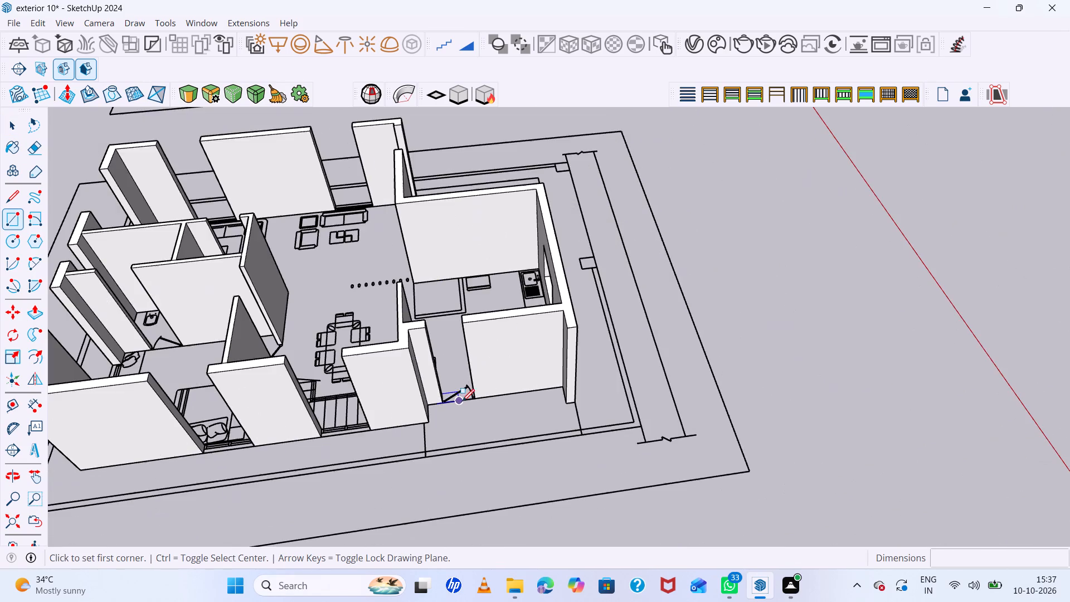
scroll(449, 349, up, 4)
scroll(407, 301, up, 5)
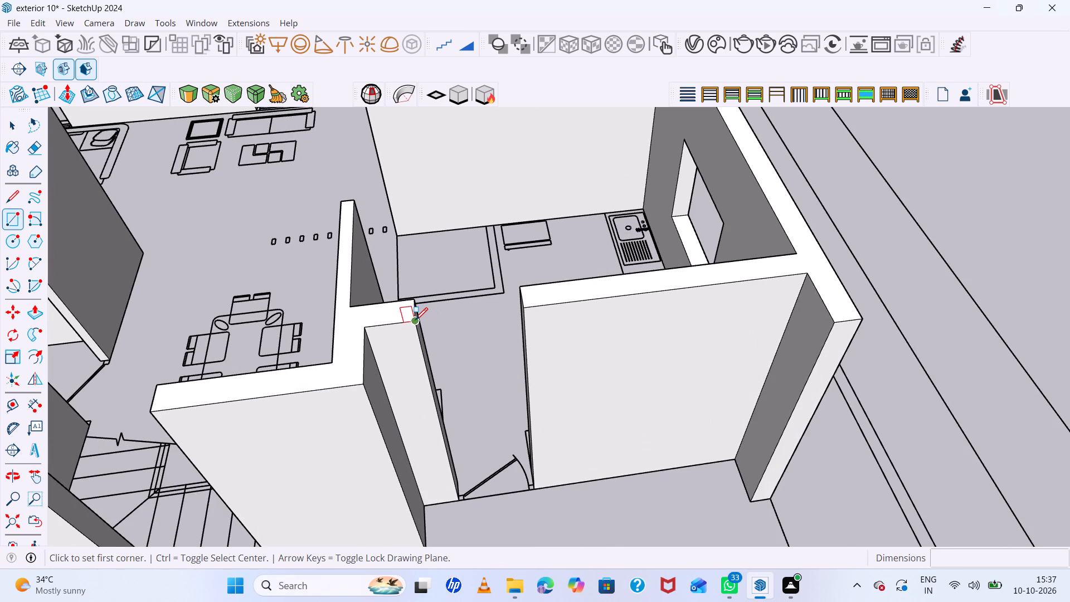
click(415, 320)
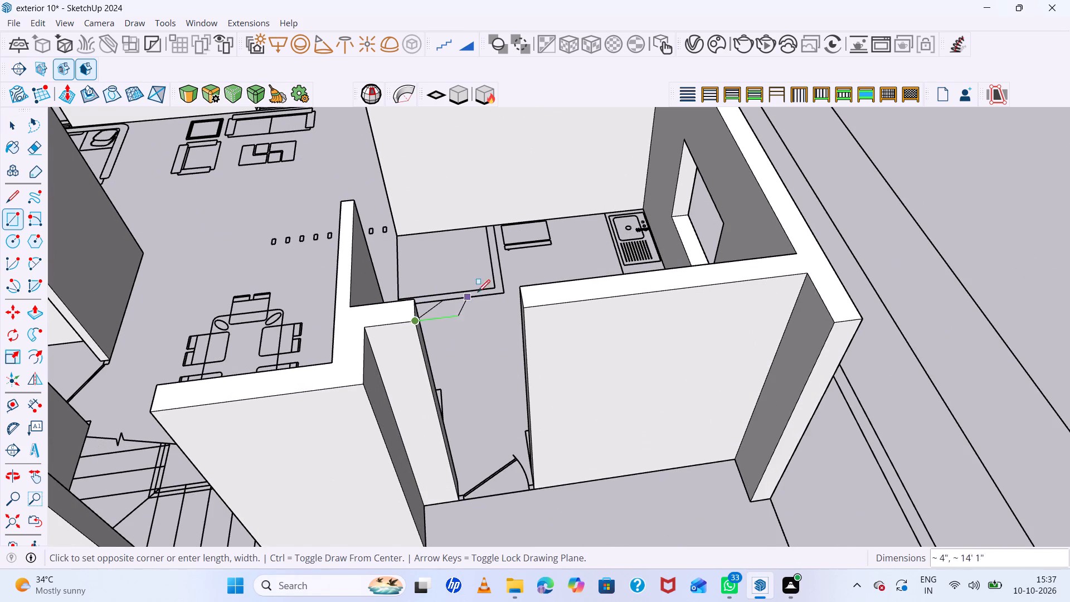
click(518, 288)
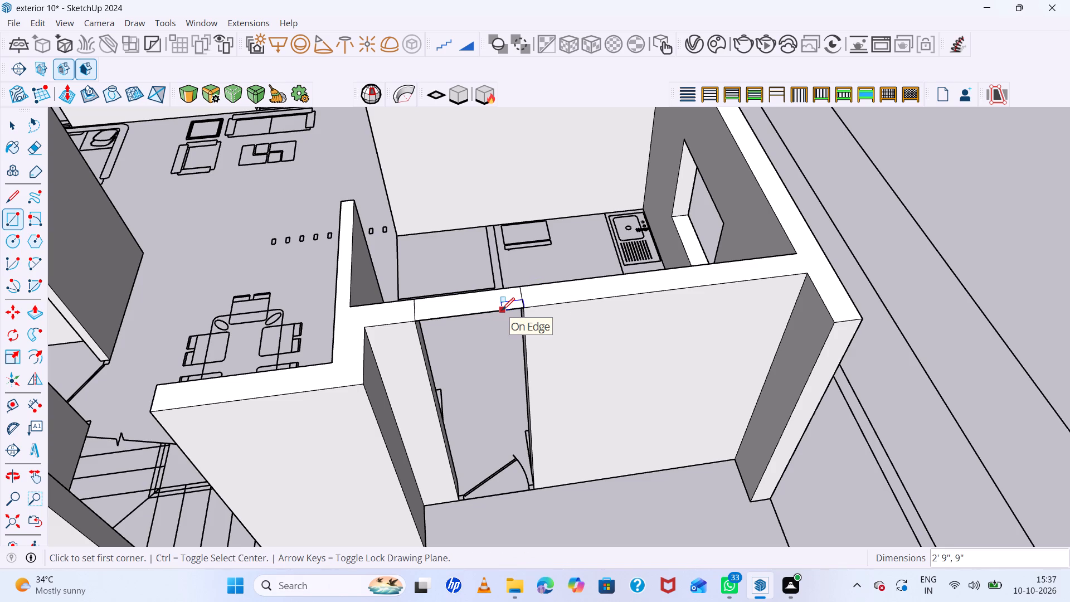
Extrude the rectangle above the kitchen's side door opening down 3' as a lintel wall.
key(p)
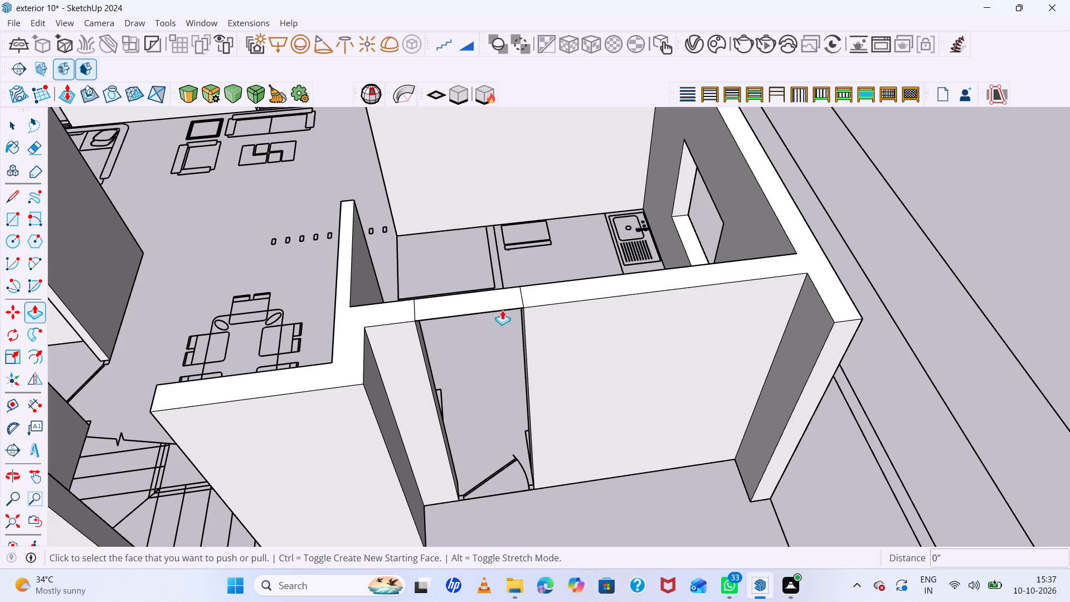
click(495, 303)
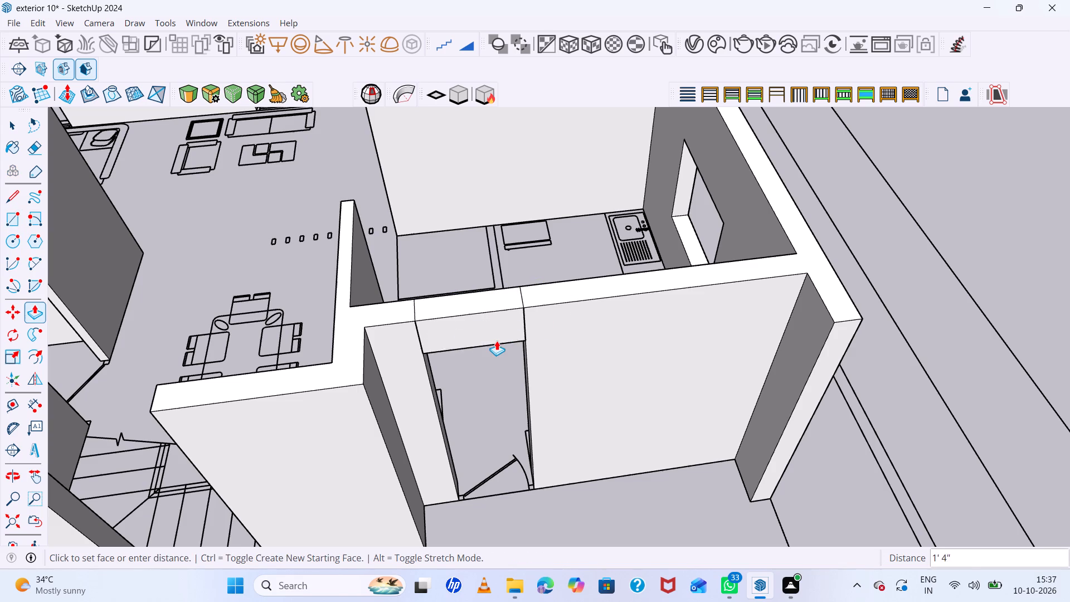
text(3')
key(Return)
Erase the two outer seam edges between the kitchen side door's lintel wall and the adjoining walls.
scroll(537, 400, down, 8)
scroll(549, 388, up, 1)
middle_drag(541, 363, 522, 302)
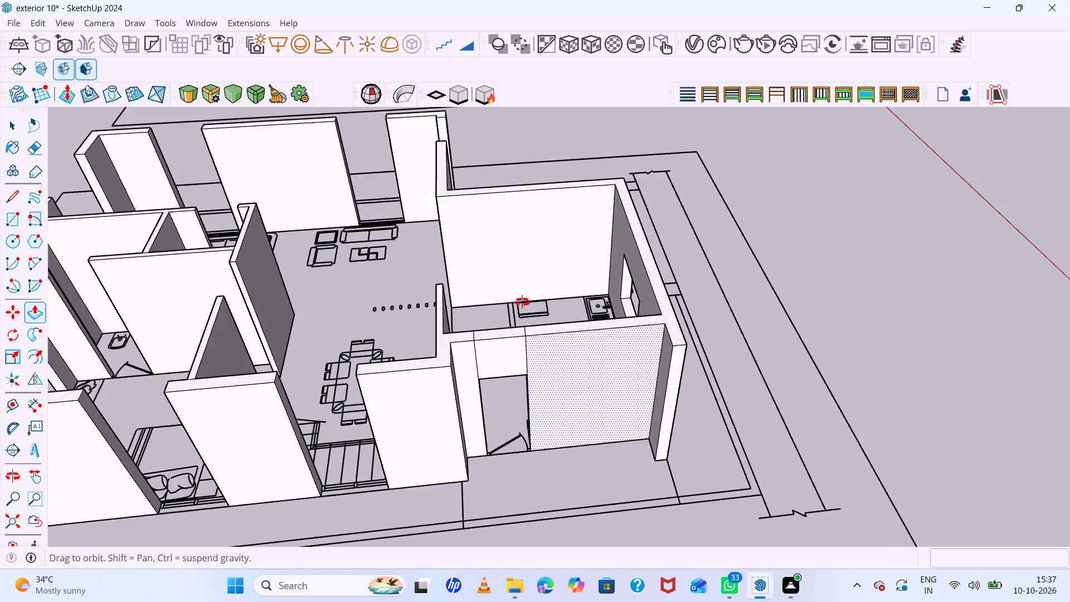
middle_drag(522, 302, 504, 225)
scroll(512, 284, up, 7)
middle_drag(519, 292, 522, 247)
middle_click(522, 247)
scroll(582, 281, down, 8)
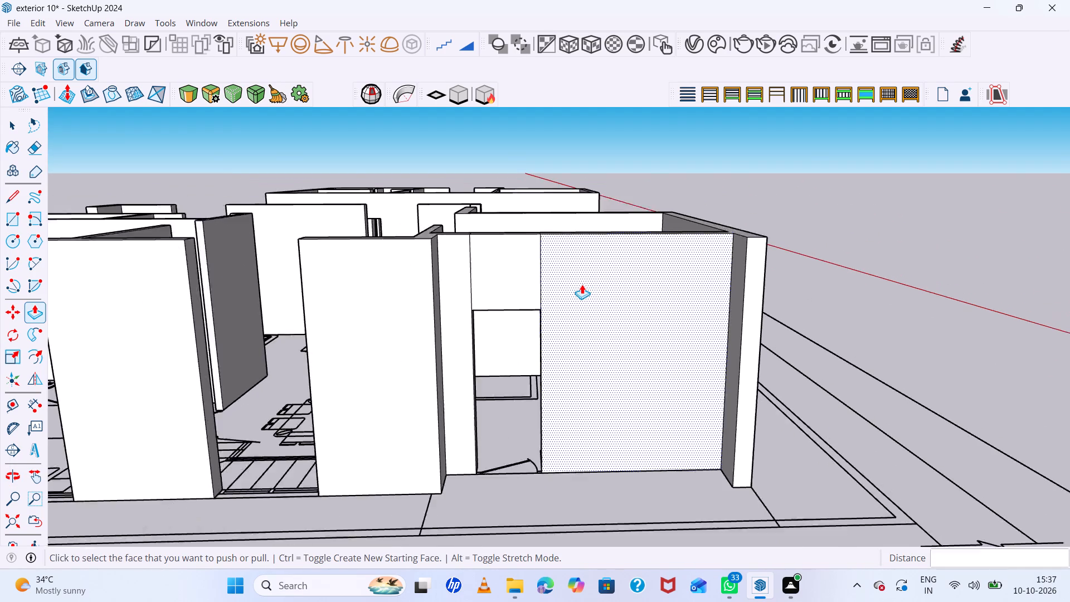
middle_drag(566, 289, 493, 297)
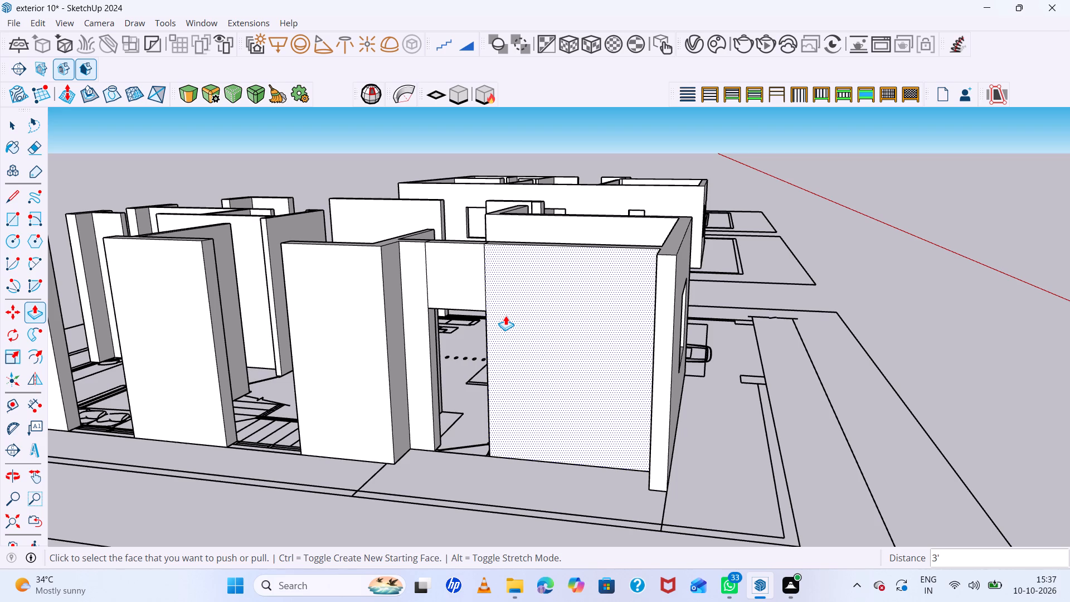
scroll(96, 478, down, 1)
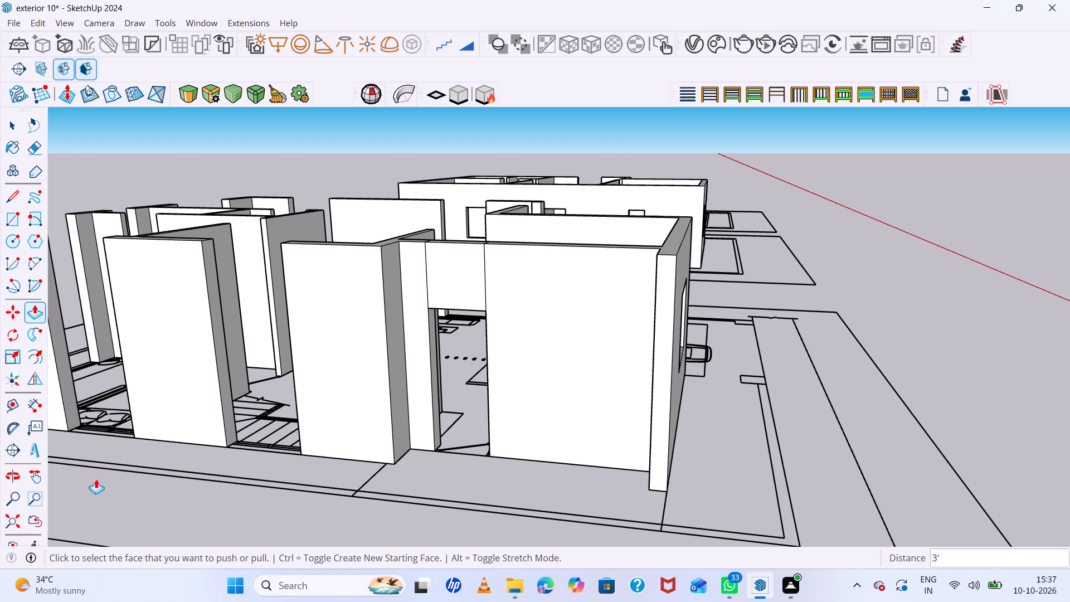
scroll(96, 479, down, 5)
scroll(150, 445, up, 5)
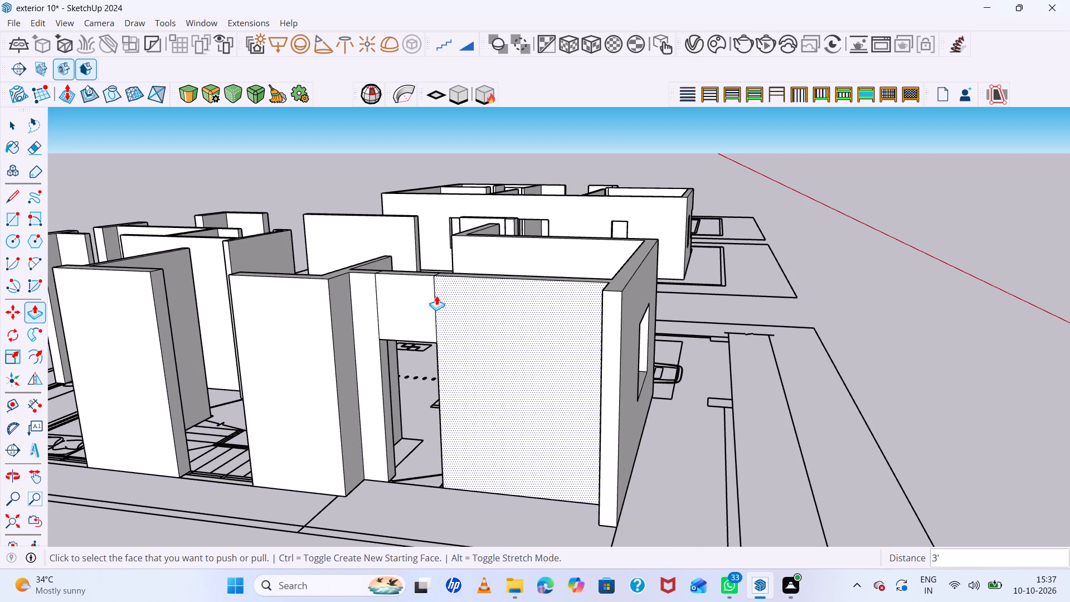
key(space)
key(e)
click(434, 300)
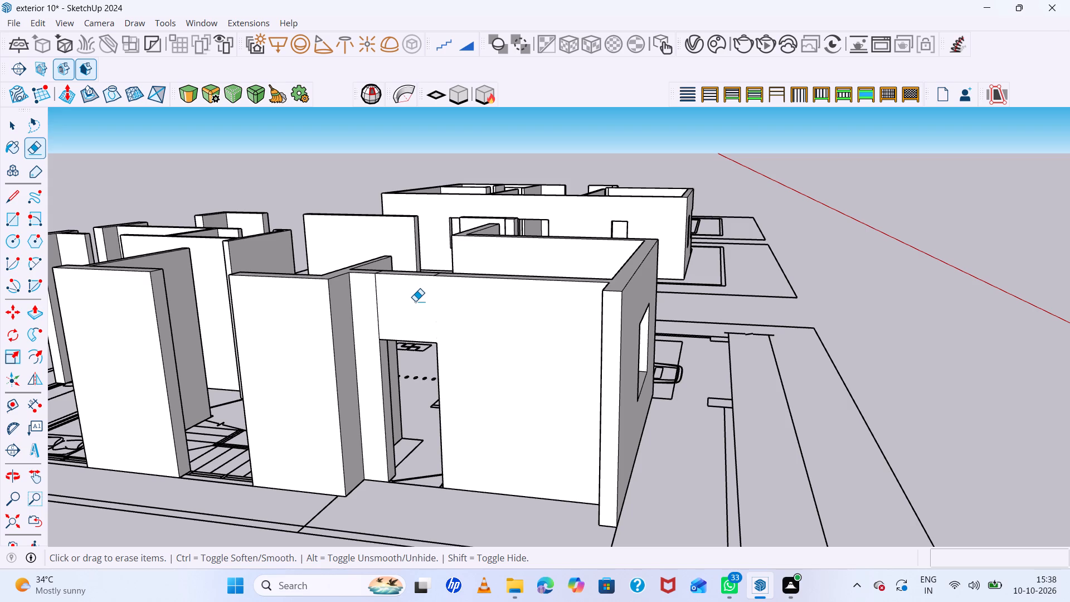
scroll(130, 423, down, 7)
scroll(165, 386, up, 5)
click(312, 333)
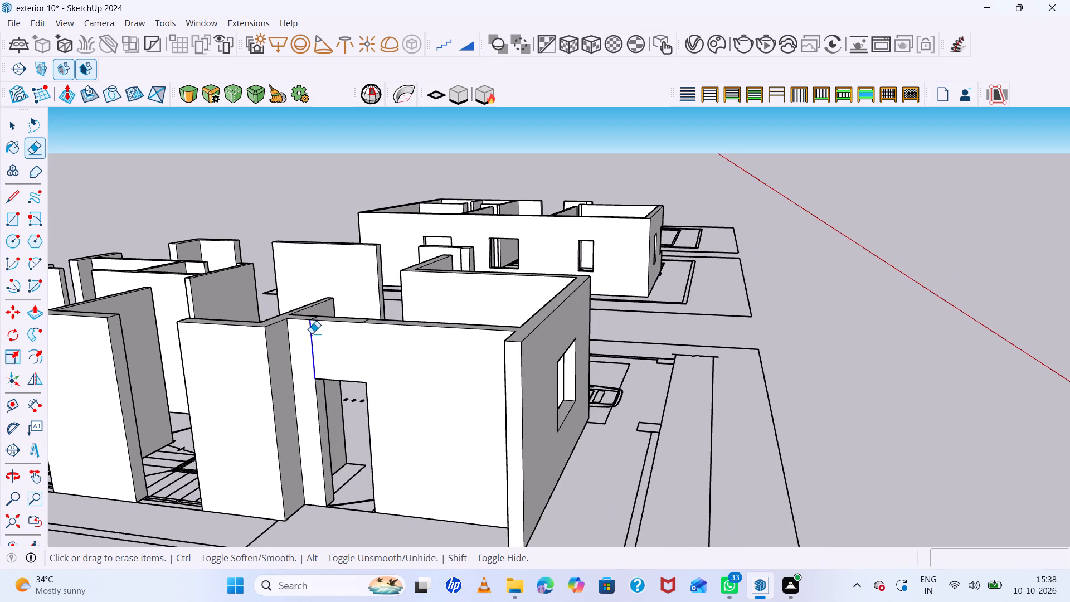
Erase the two seam edges on the wall top at both ends of the kitchen side door's lintel wall.
middle_drag(314, 345, 406, 475)
scroll(395, 417, down, 4)
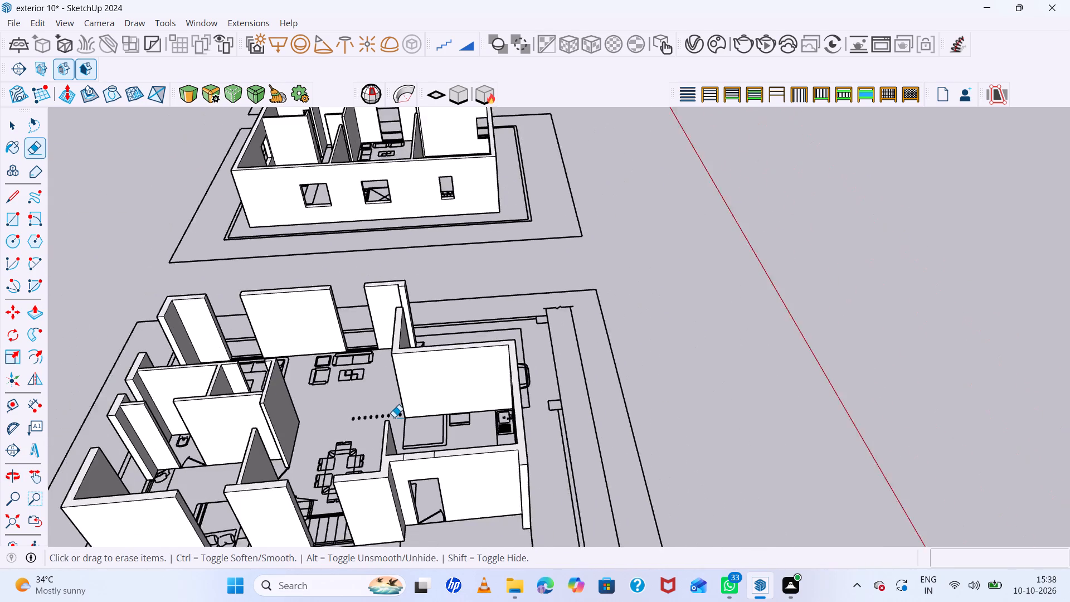
scroll(394, 417, down, 2)
scroll(393, 416, up, 5)
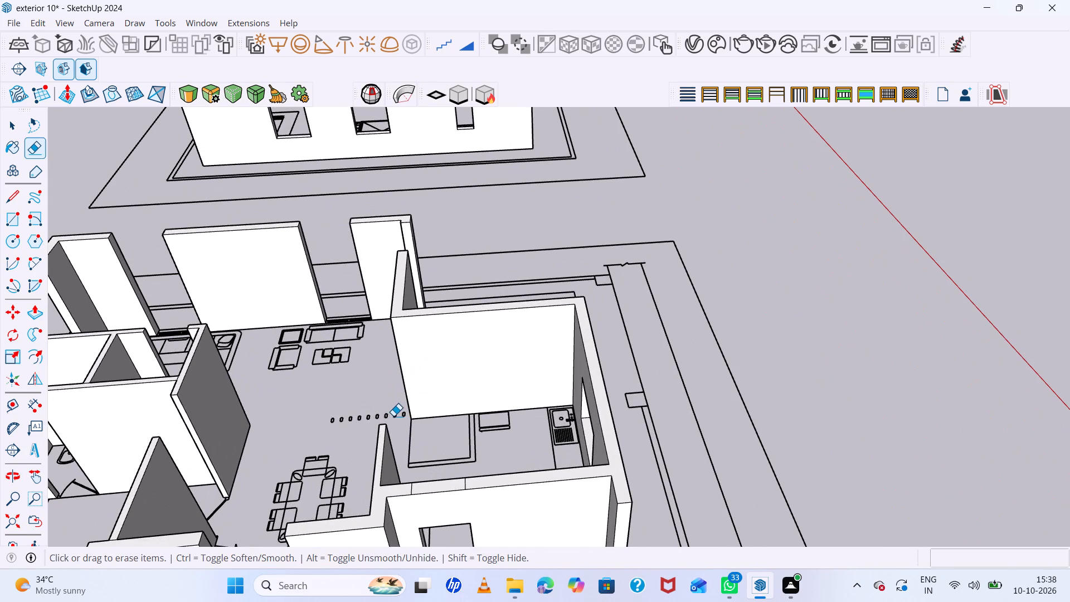
scroll(393, 416, up, 4)
scroll(391, 410, down, 6)
scroll(449, 512, up, 7)
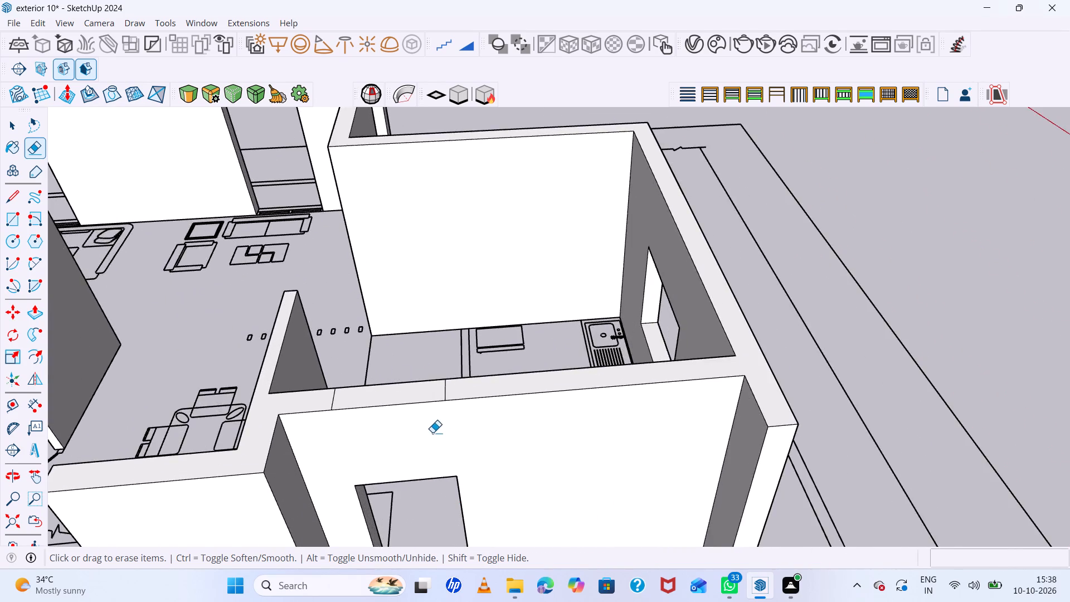
scroll(439, 413, up, 4)
click(448, 381)
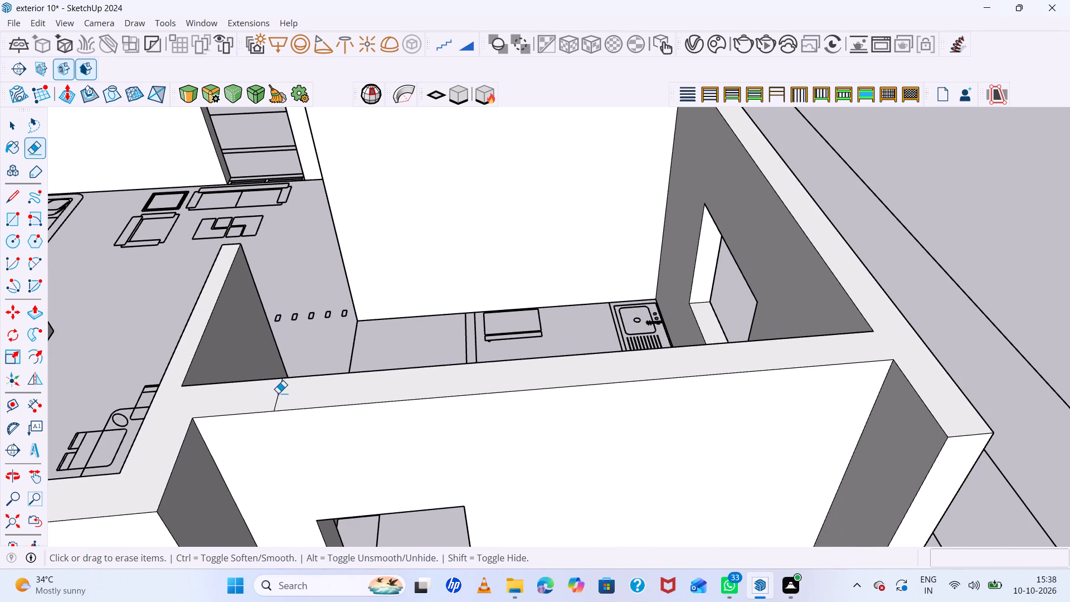
click(278, 393)
Draw a 4' by 9" rectangle at floor level across the window opening in the dining area's outer wall.
scroll(310, 415, down, 20)
scroll(310, 415, down, 5)
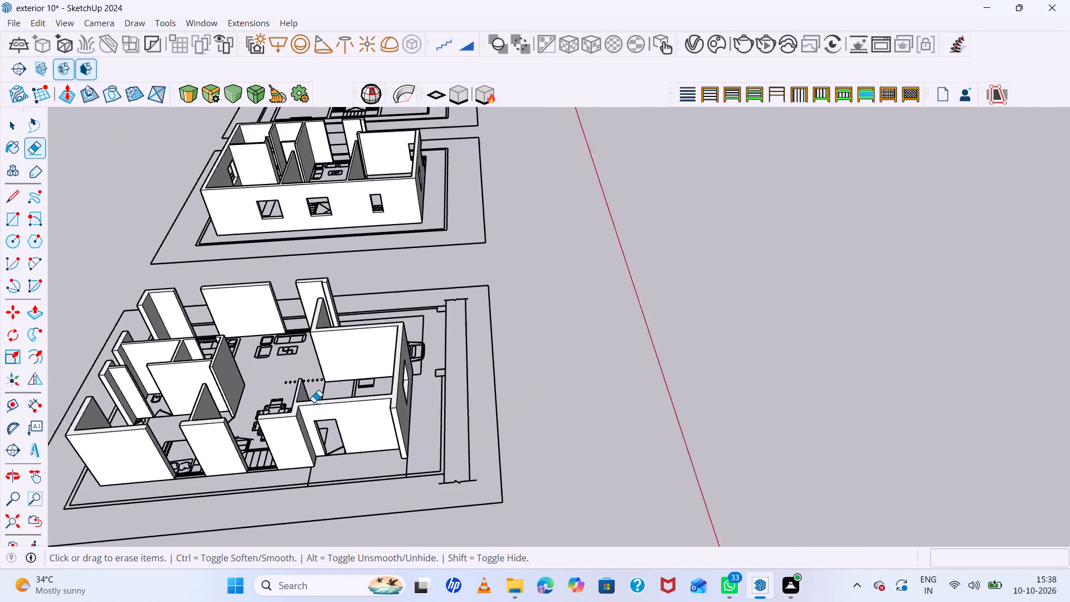
scroll(314, 402, down, 13)
scroll(327, 429, up, 6)
scroll(327, 429, down, 4)
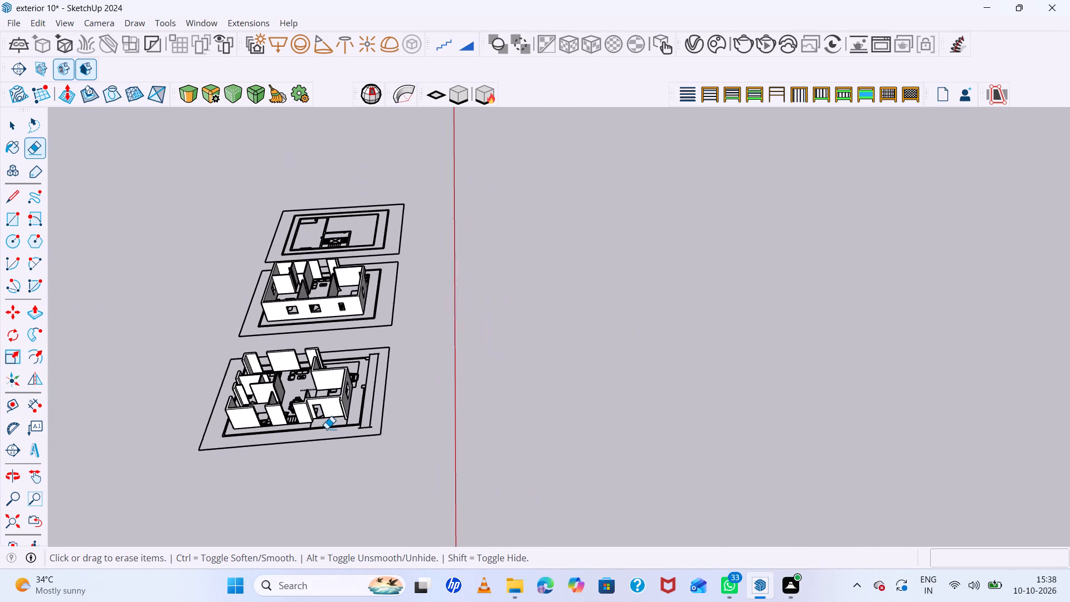
scroll(327, 429, down, 2)
middle_drag(325, 426, 318, 389)
middle_click(317, 388)
scroll(317, 387, down, 5)
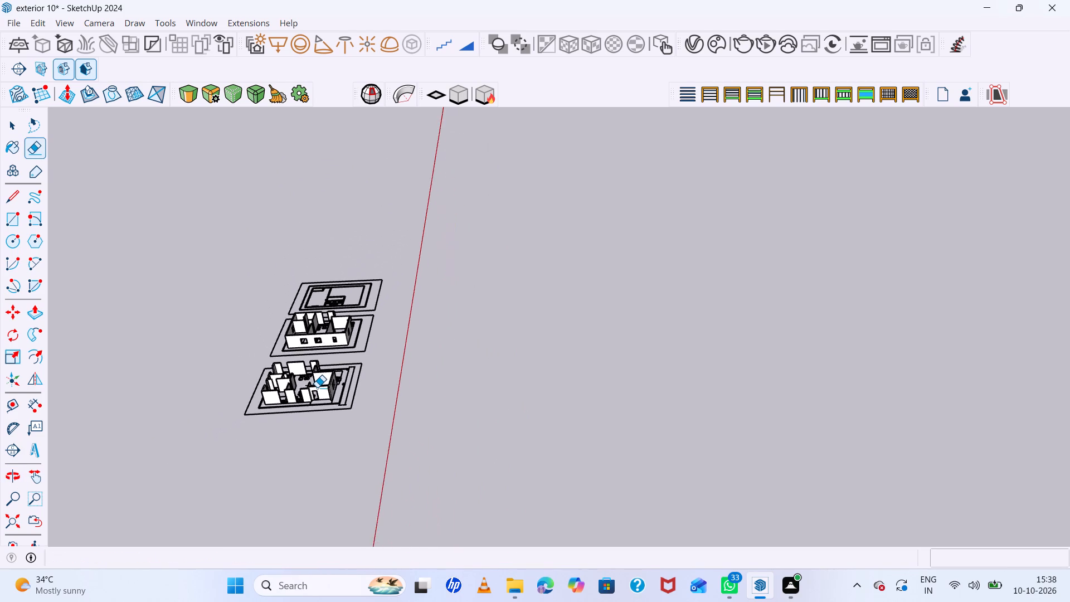
scroll(318, 400, up, 5)
scroll(318, 400, up, 20)
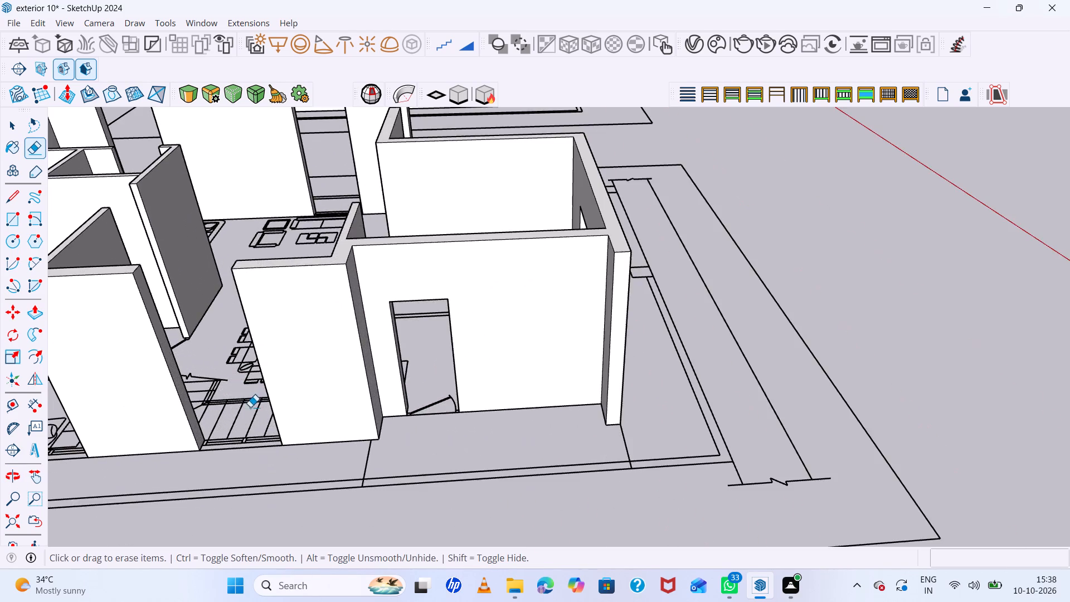
middle_drag(258, 418, 334, 457)
scroll(319, 409, down, 14)
scroll(299, 427, up, 9)
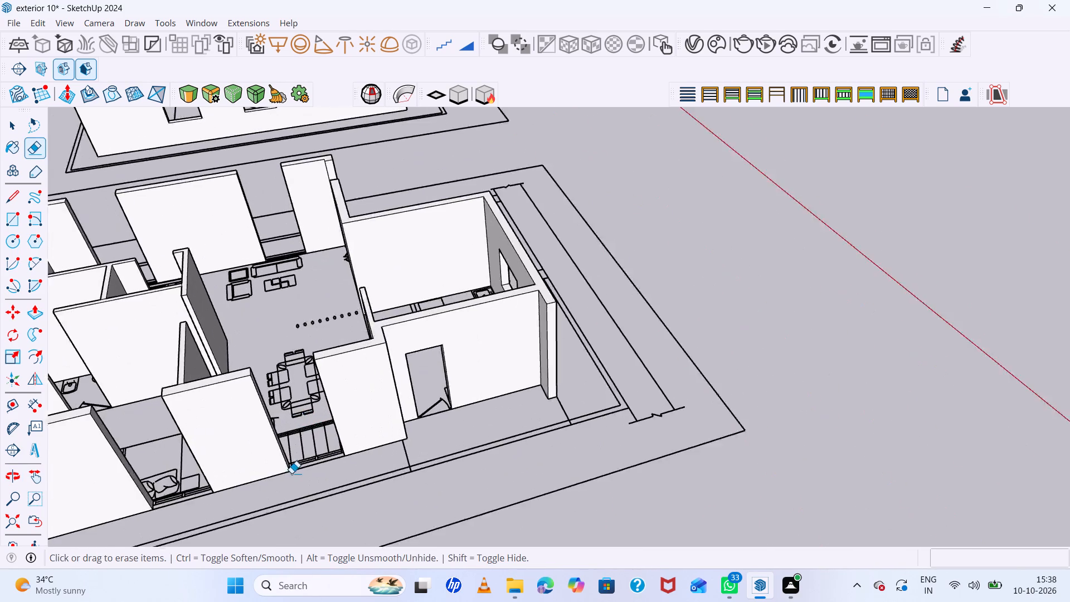
scroll(291, 473, up, 2)
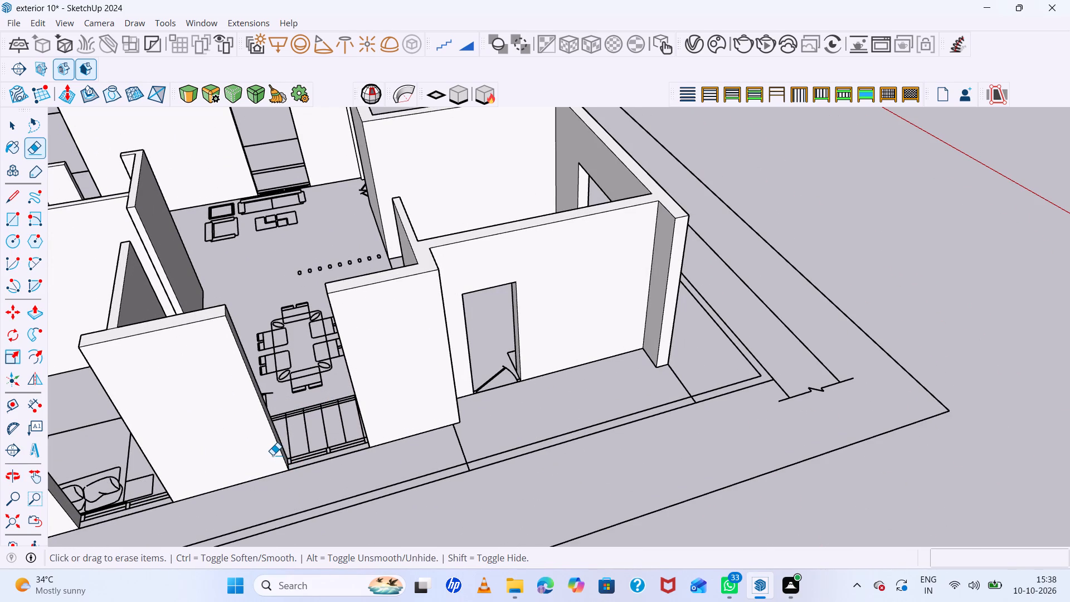
key(r)
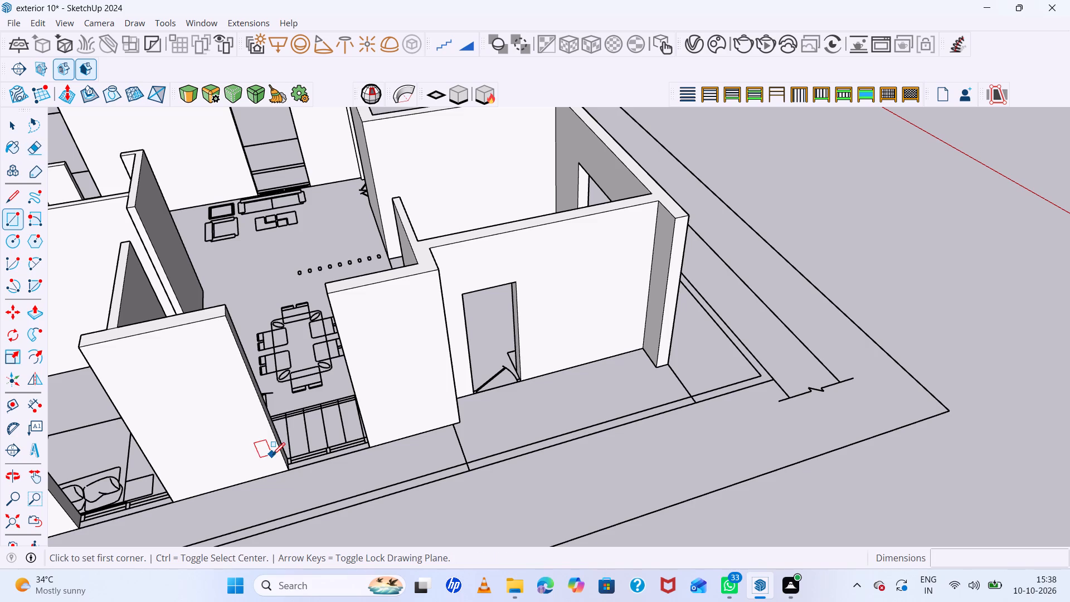
scroll(309, 474, up, 6)
middle_drag(307, 470, 283, 486)
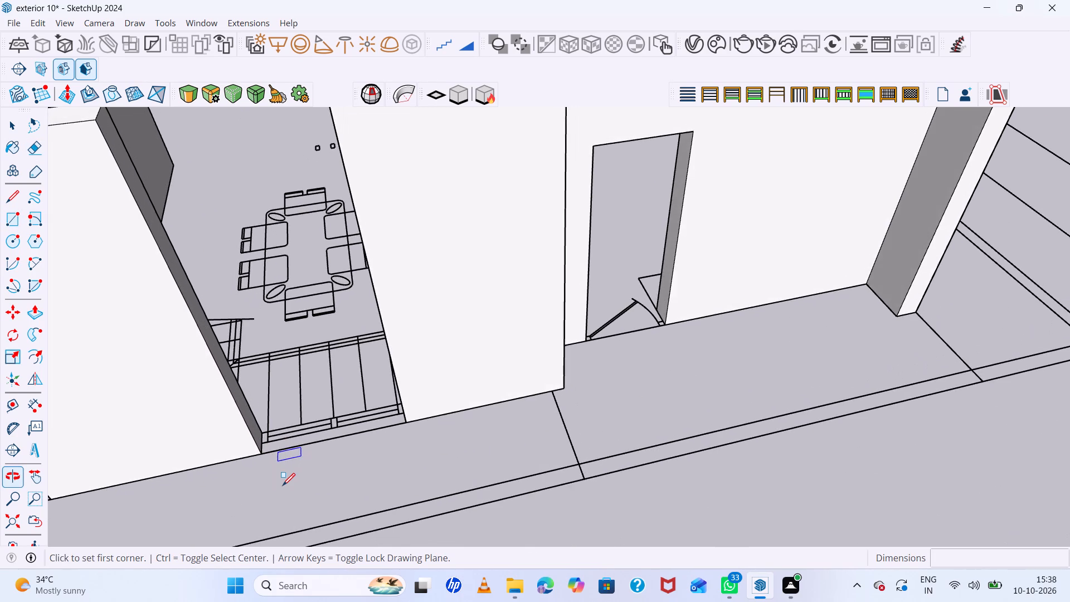
scroll(281, 487, up, 5)
middle_drag(259, 491, 244, 501)
scroll(232, 492, up, 5)
click(251, 381)
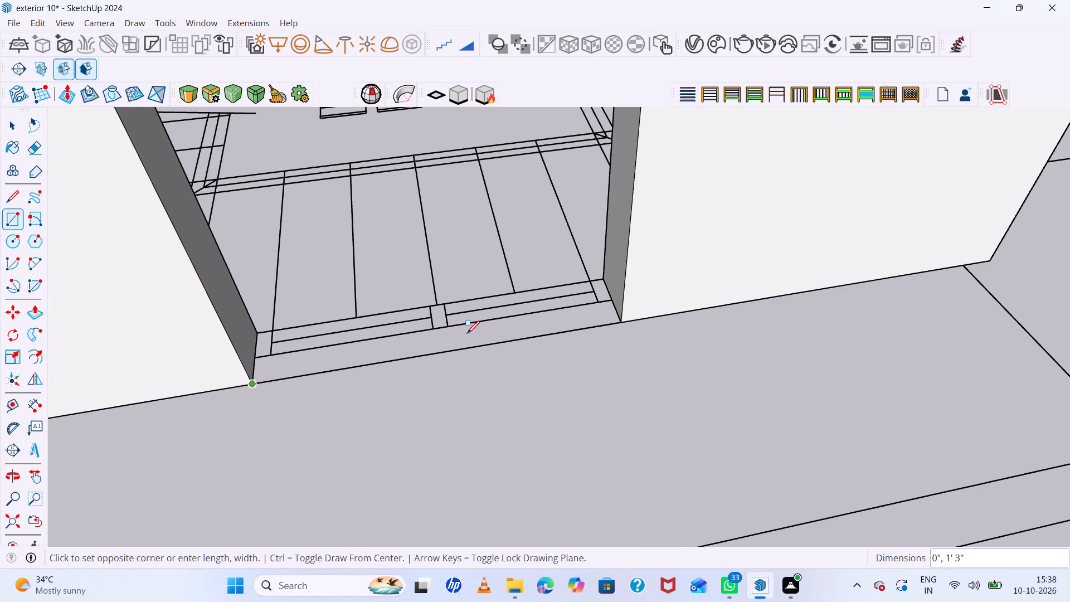
double_click(606, 281)
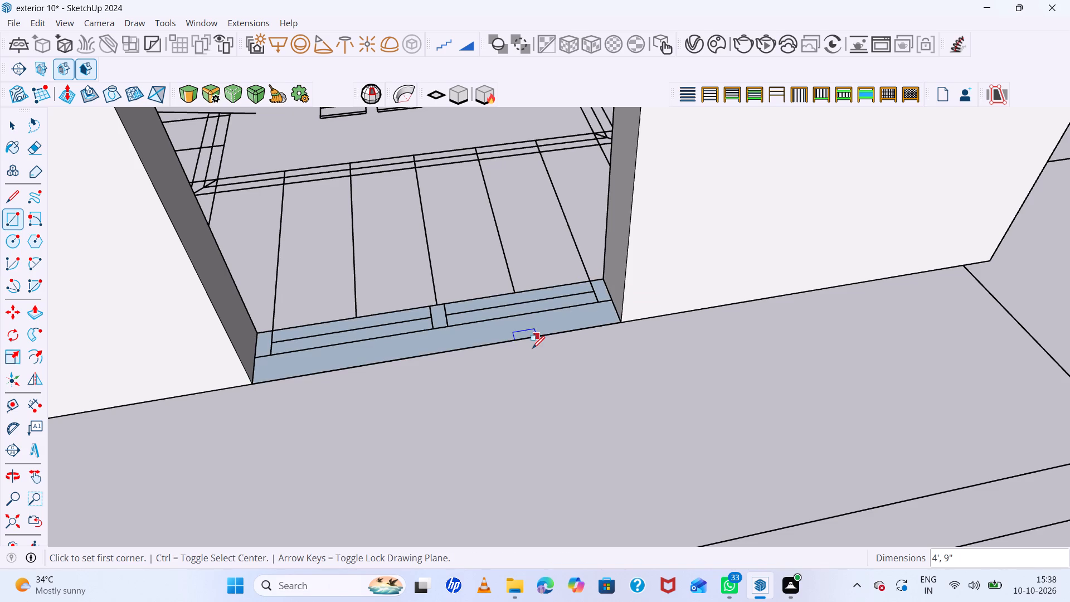
Extrude the rectangle in the dining window opening up 3' as a sill wall.
key(p)
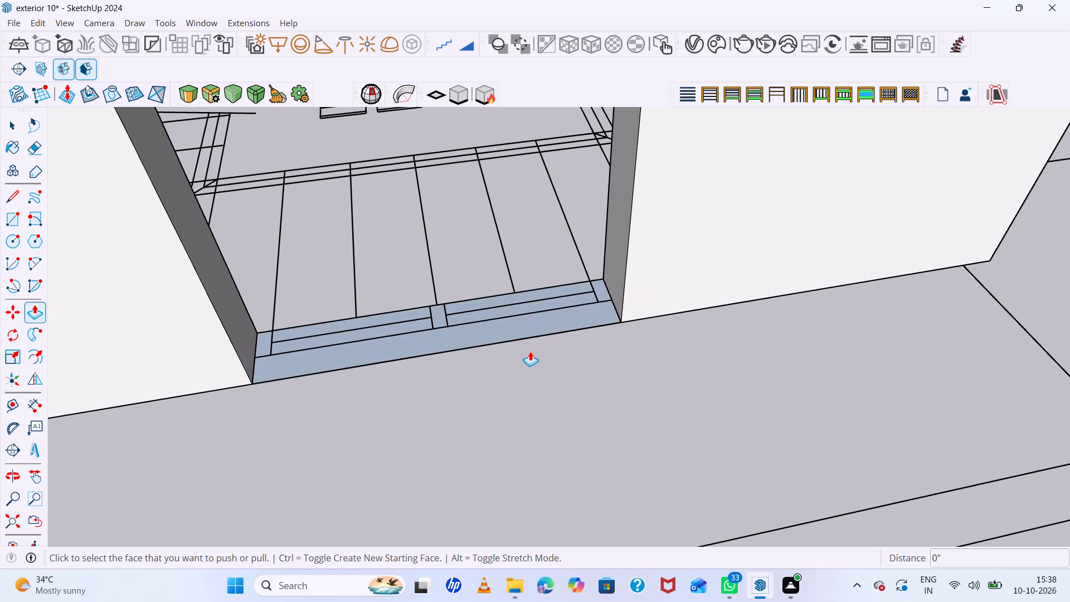
click(523, 337)
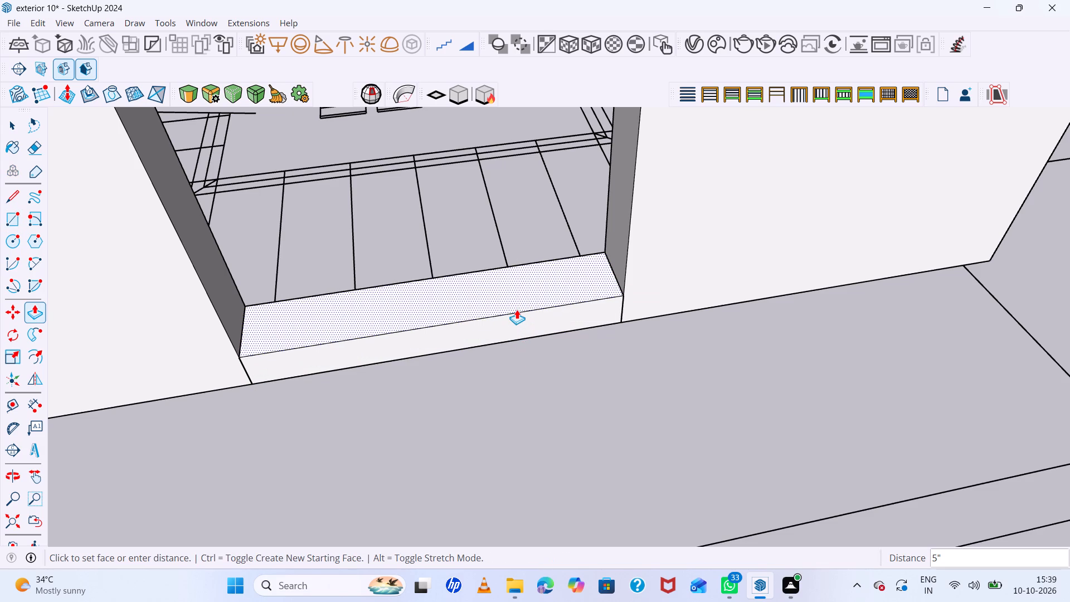
text(3')
key(Return)
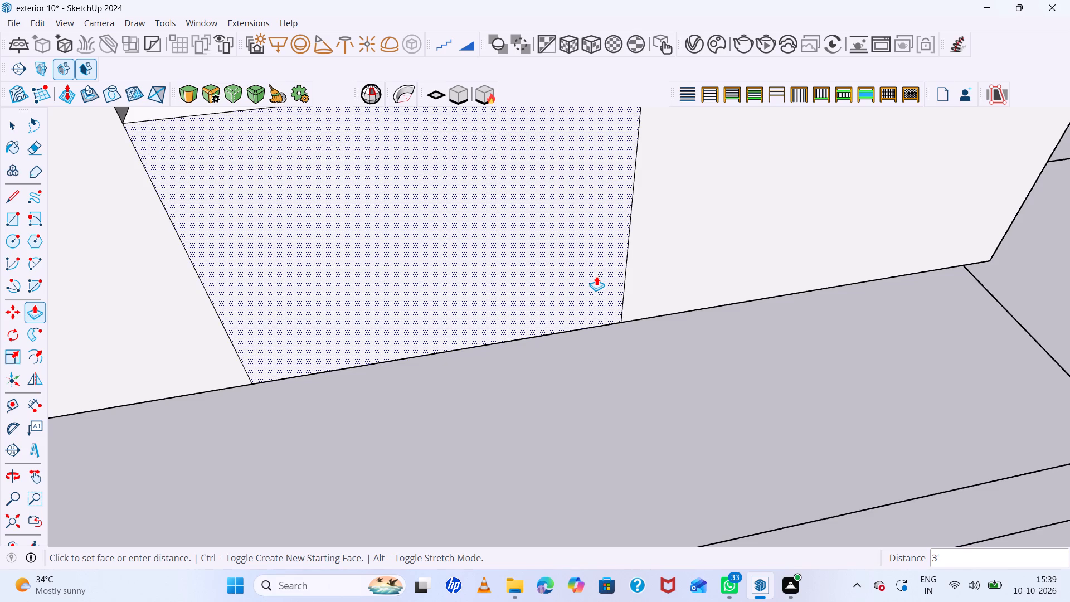
key(space)
Copy the dining window sill wall's top face 7' straight up to wall-top level.
scroll(493, 327, down, 12)
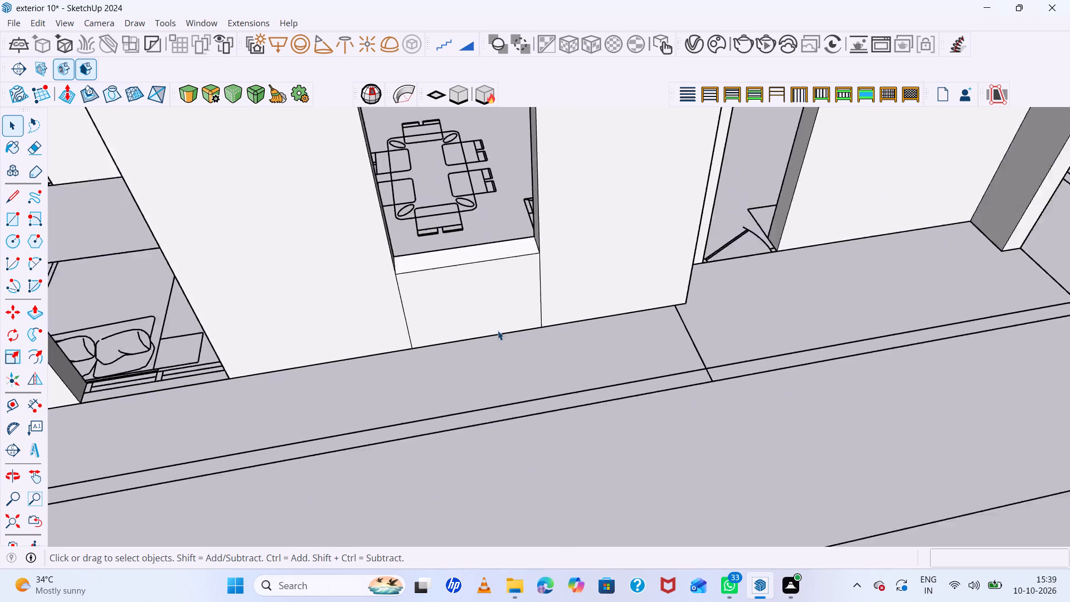
scroll(498, 331, down, 1)
scroll(489, 253, up, 5)
click(492, 272)
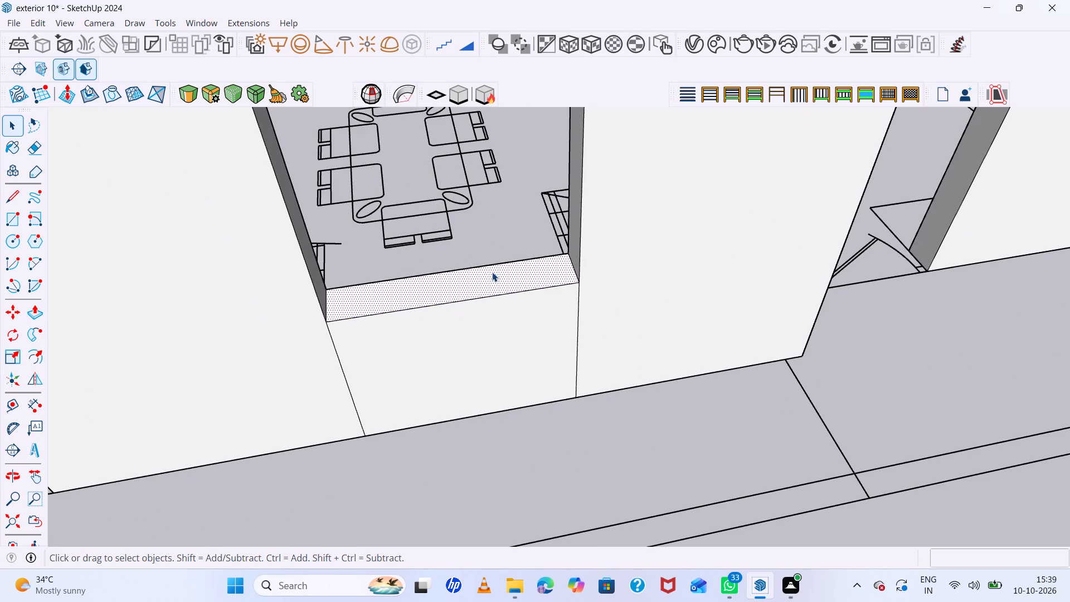
key(m)
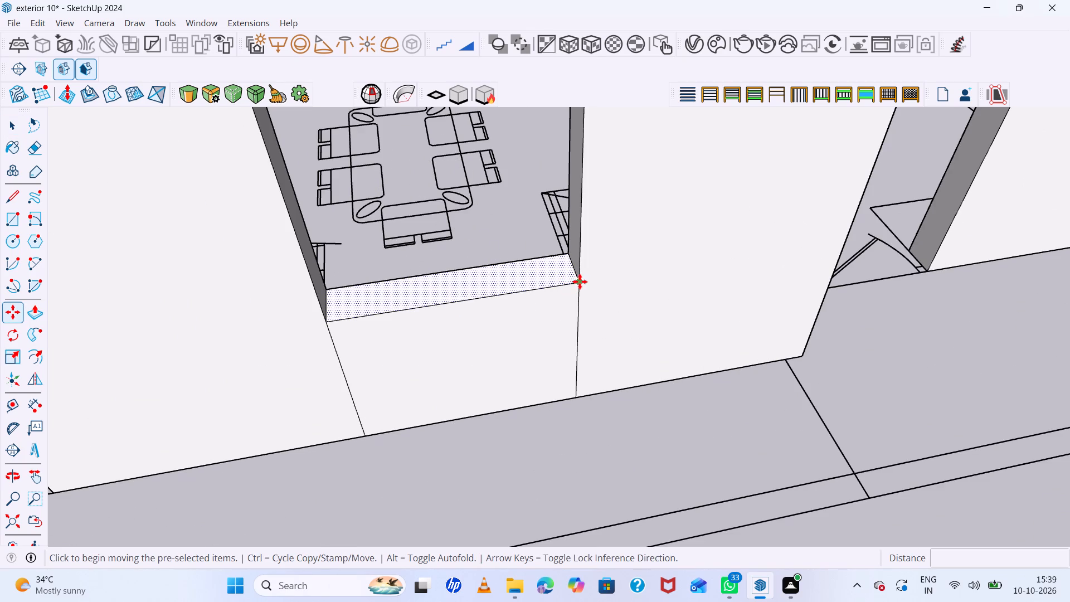
click(580, 281)
scroll(587, 242, down, 6)
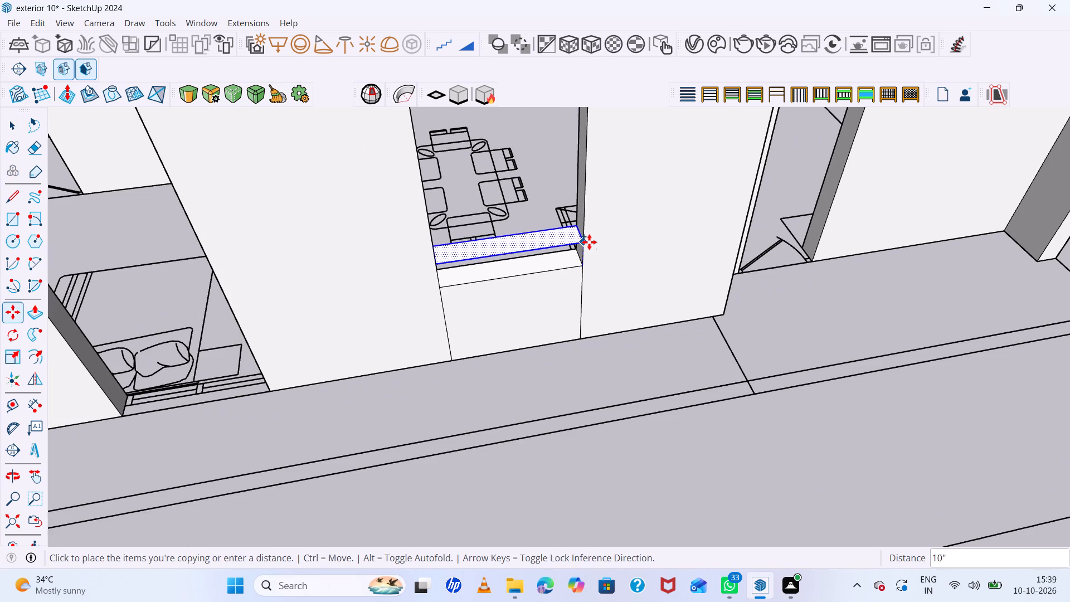
key(Up)
scroll(573, 255, down, 8)
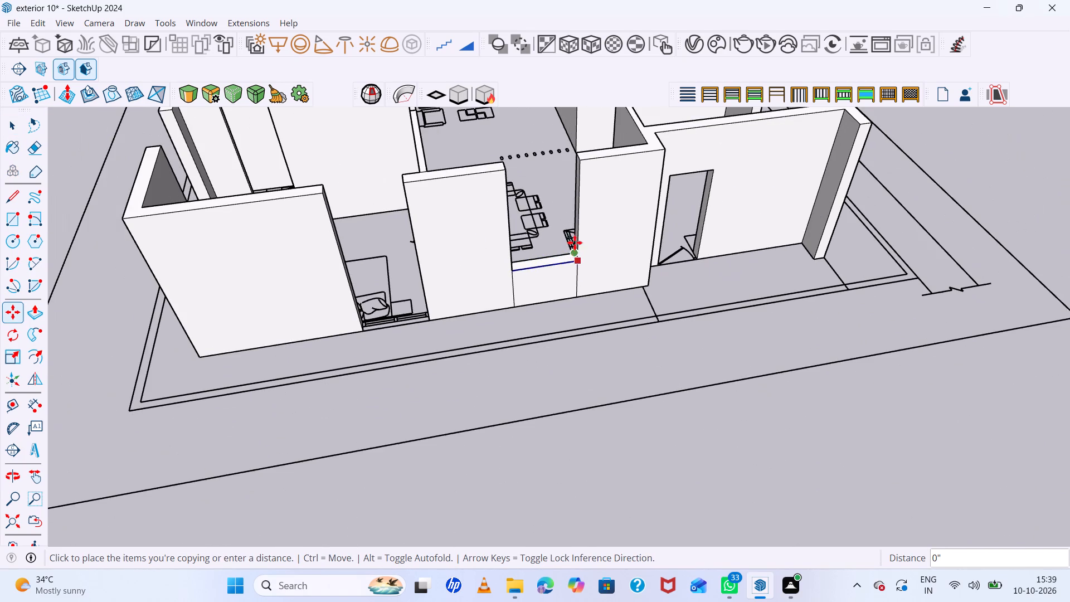
click(579, 158)
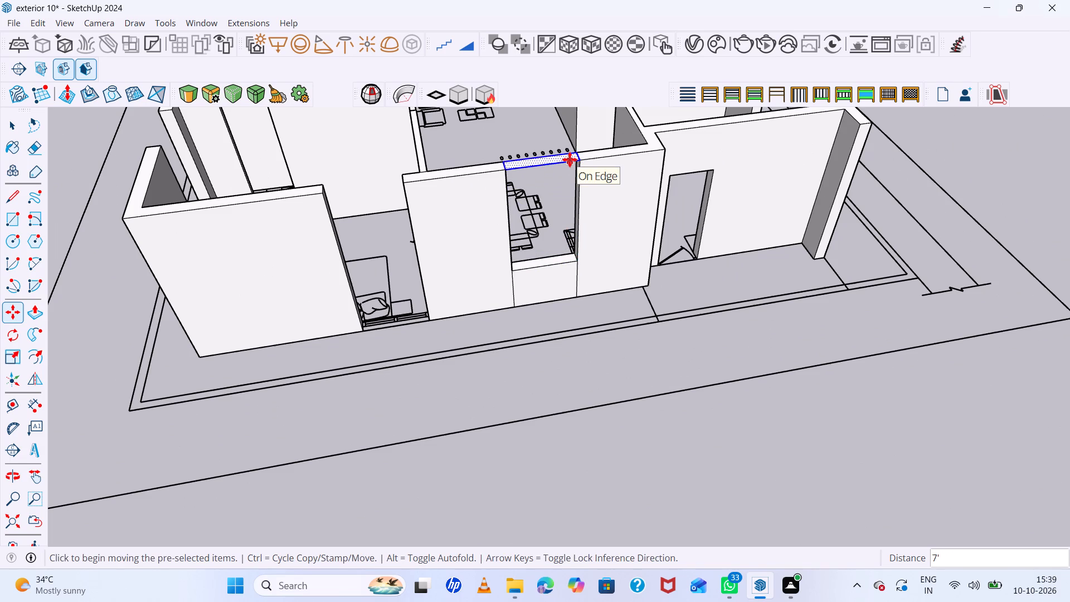
Extrude the copied face above the dining window opening down 3' as a lintel wall.
key(p)
click(552, 158)
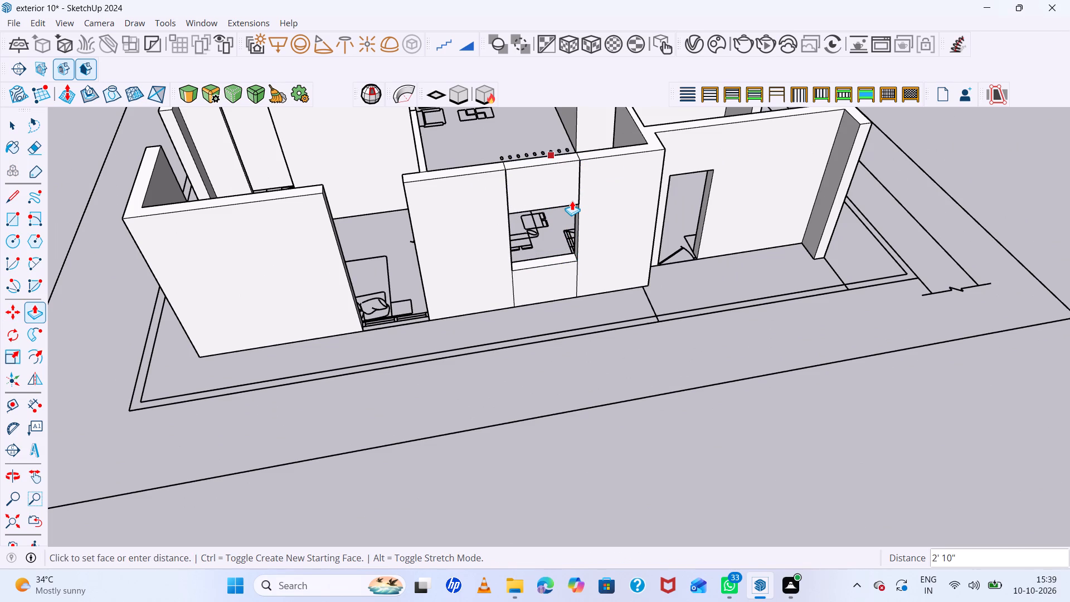
text(3')
key(Return)
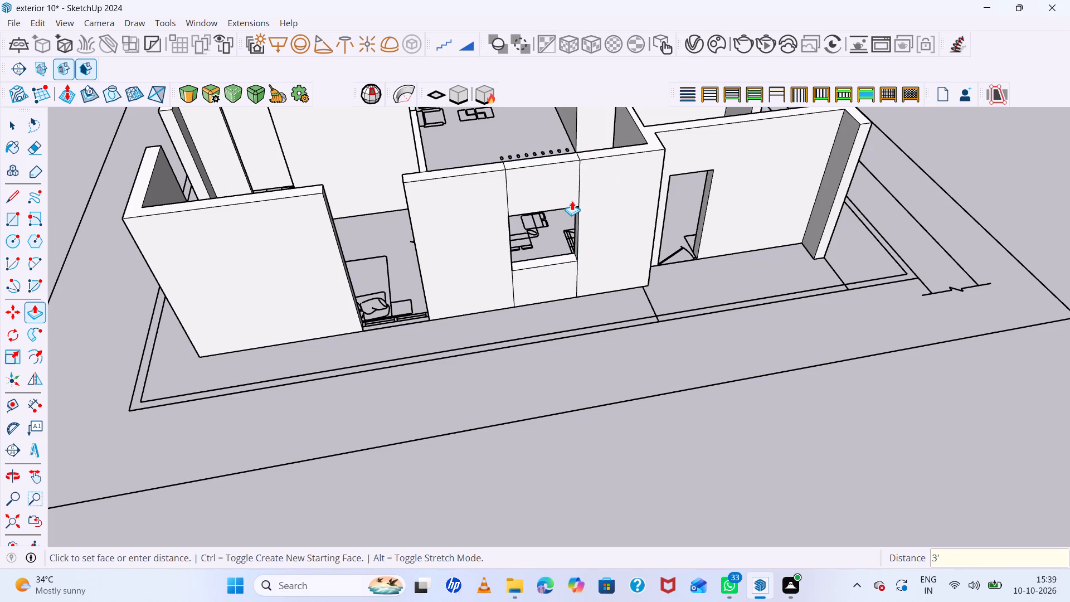
key(space)
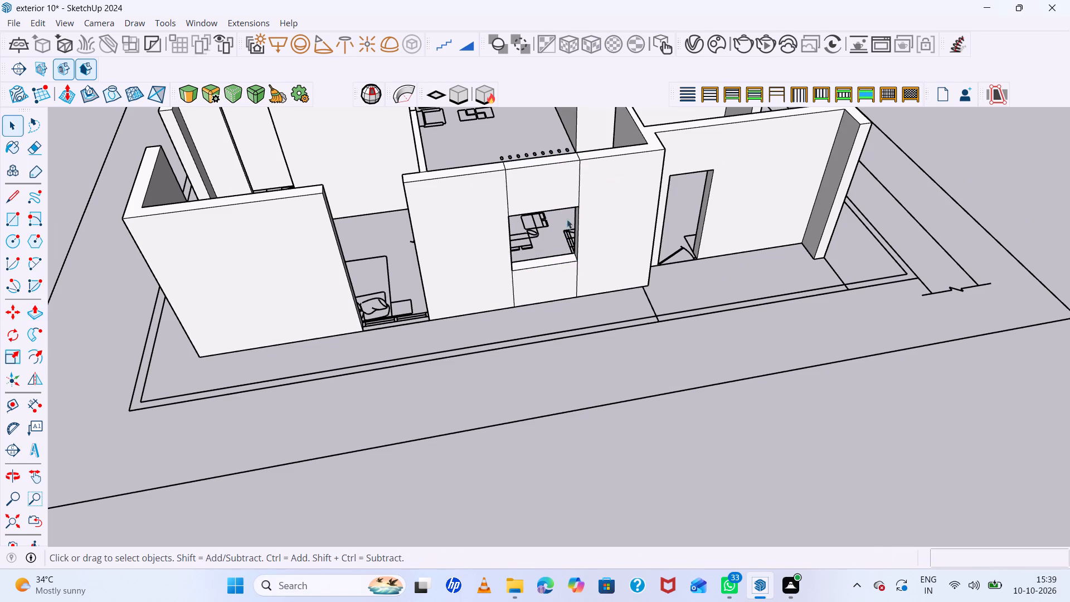
Erase the seam edges above and below the dining window on the wall's outer face and across its top.
key(e)
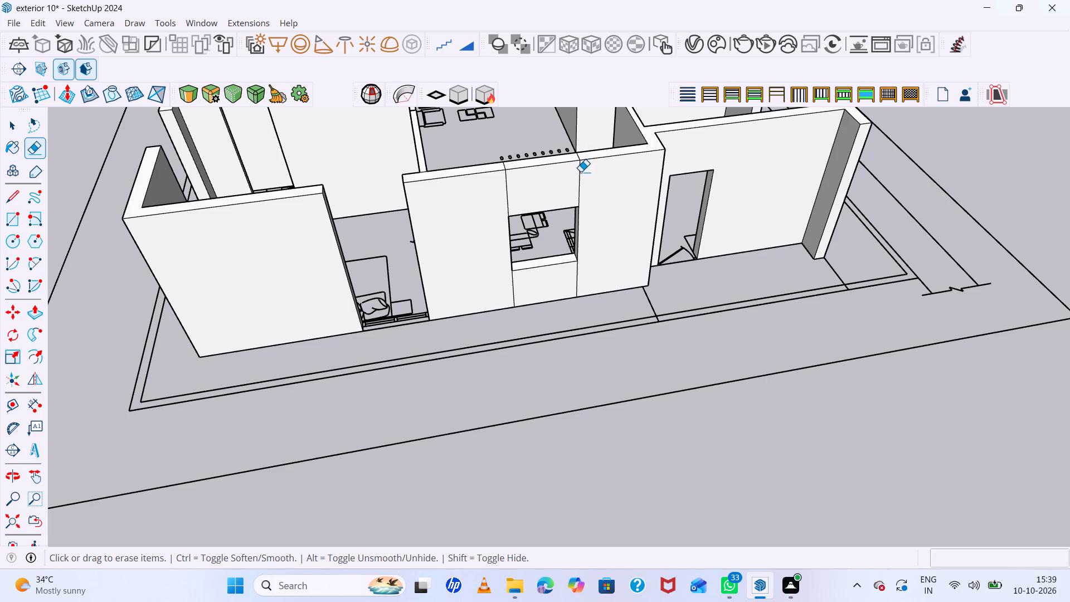
click(580, 173)
double_click(507, 166)
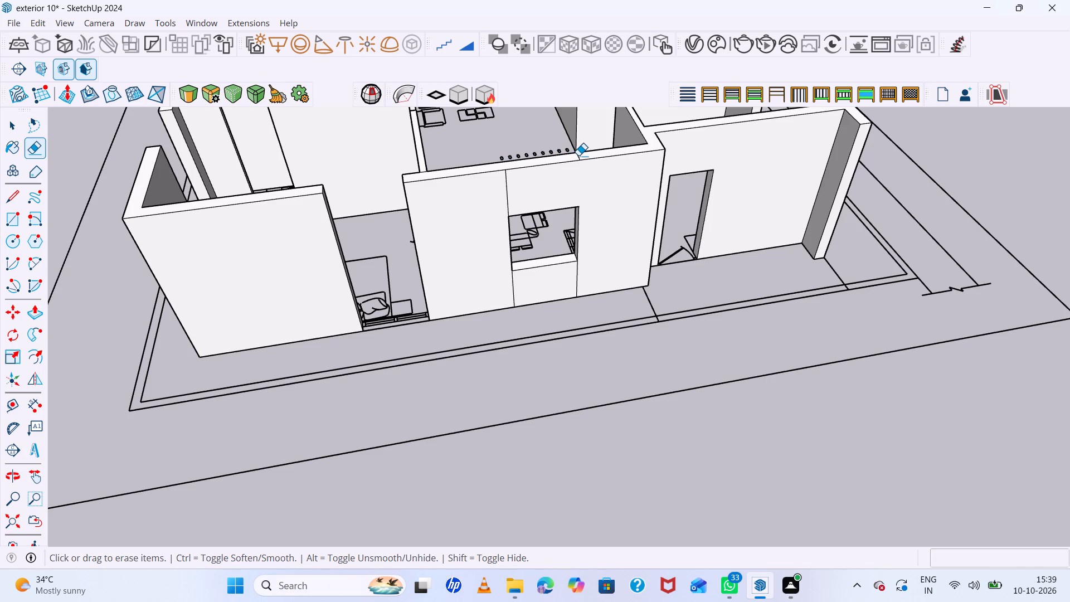
click(578, 156)
scroll(330, 348, up, 5)
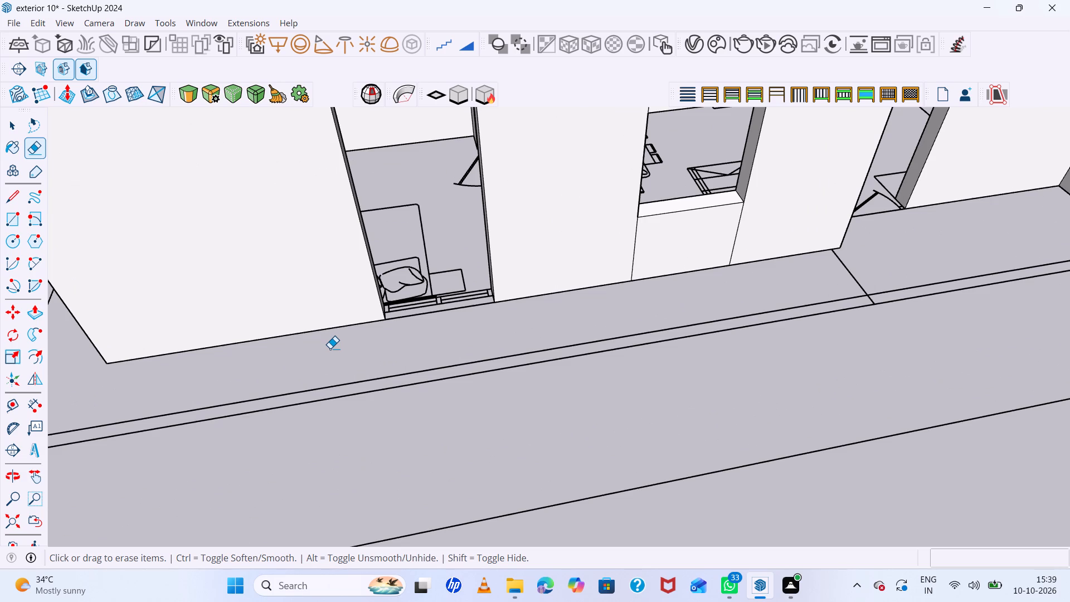
scroll(330, 348, down, 4)
scroll(620, 255, up, 4)
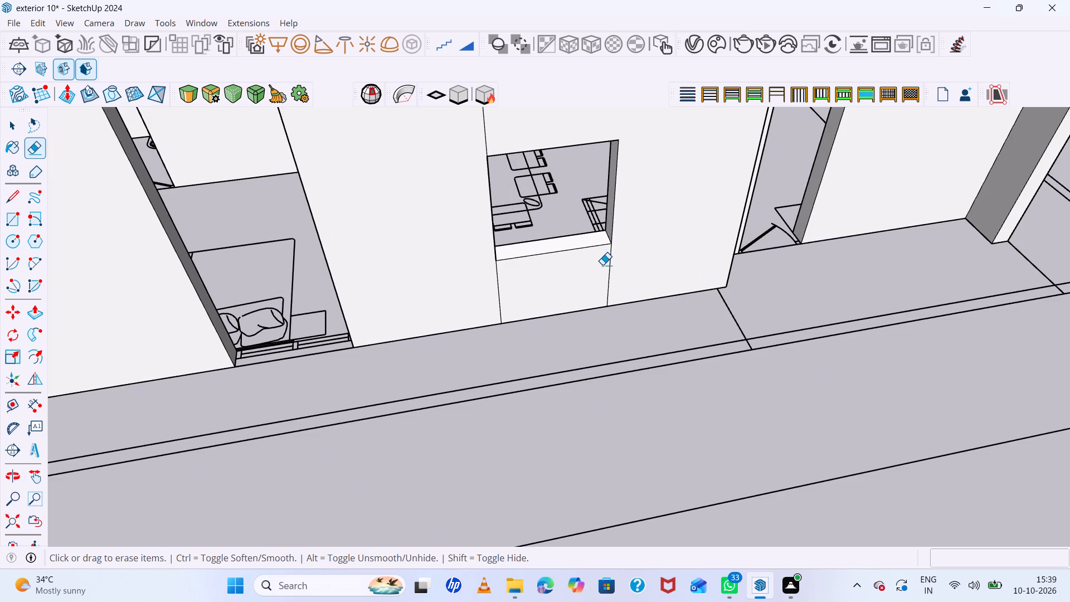
click(611, 263)
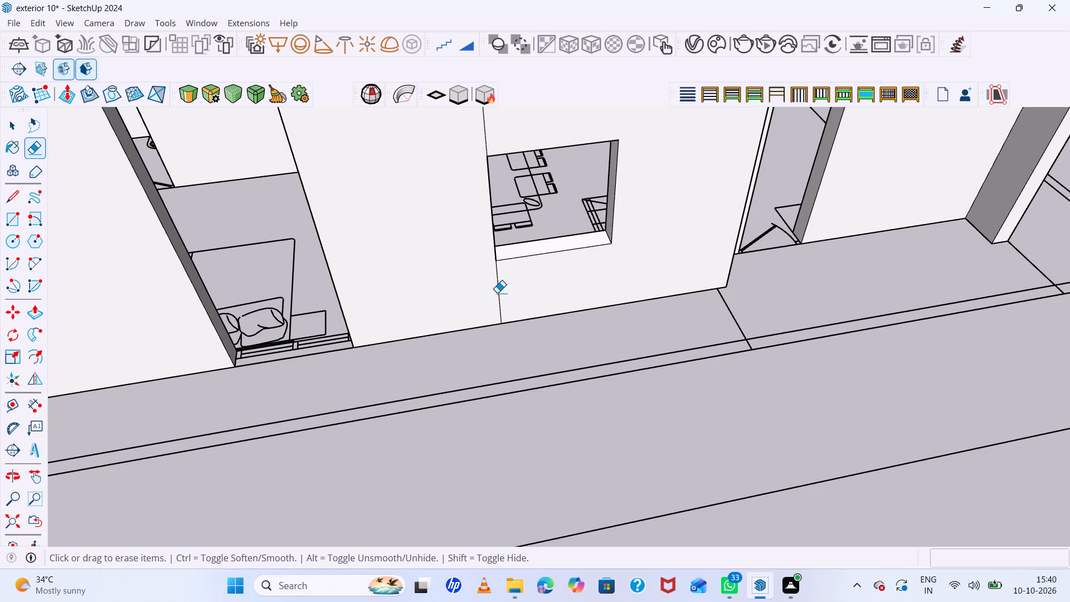
click(497, 290)
scroll(498, 286, down, 6)
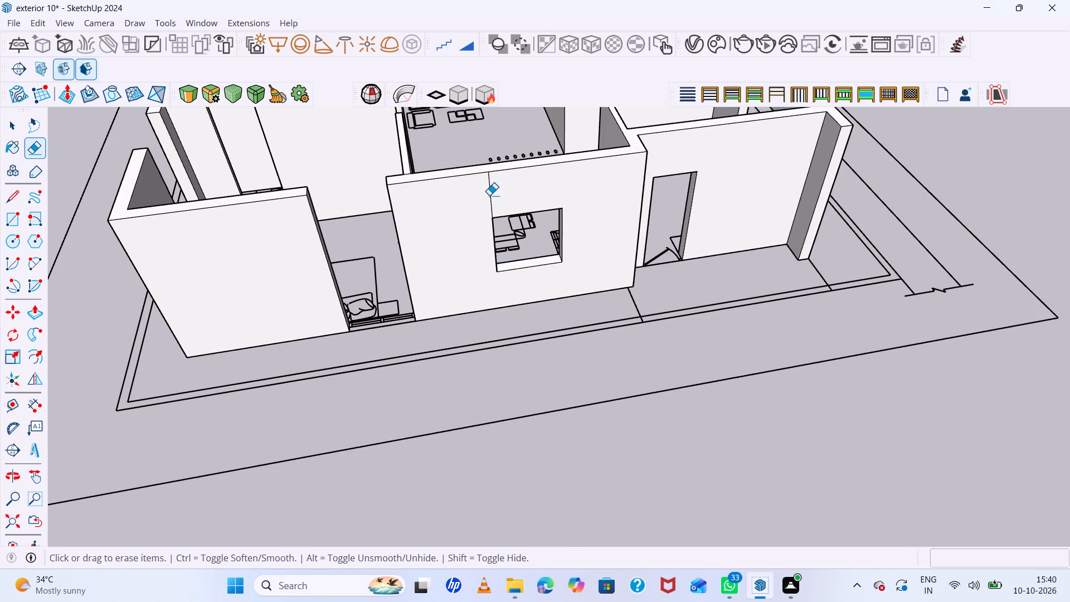
click(489, 195)
Erase the sill and lintel seam edges on the inner face of the dining window wall beside the staircase.
scroll(487, 244, down, 6)
middle_drag(505, 202, 535, 425)
scroll(533, 421, down, 1)
scroll(471, 260, up, 7)
middle_drag(572, 392, 602, 457)
scroll(582, 375, up, 6)
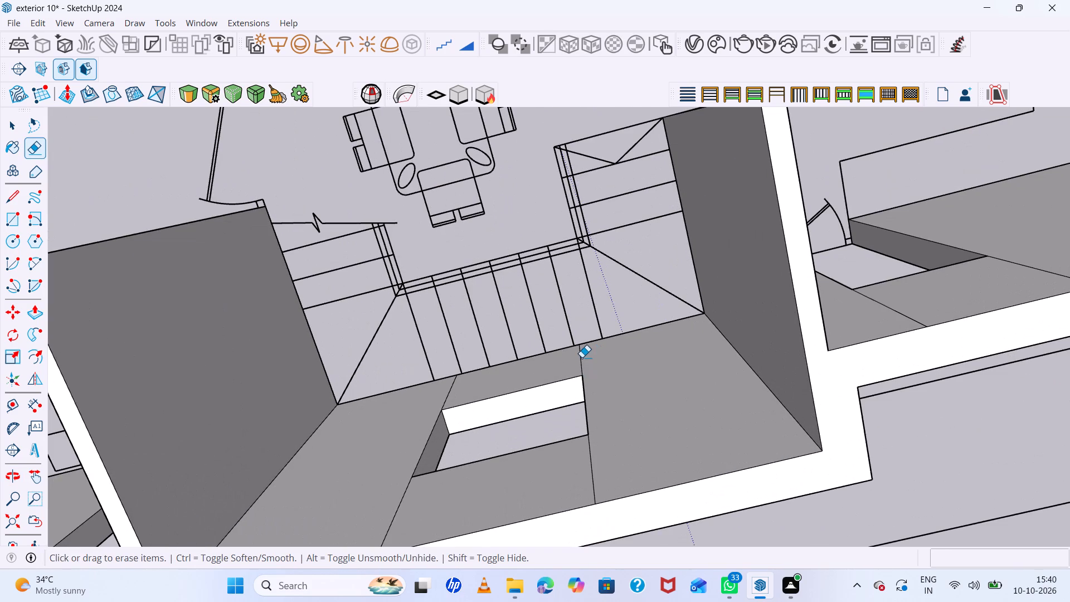
click(581, 365)
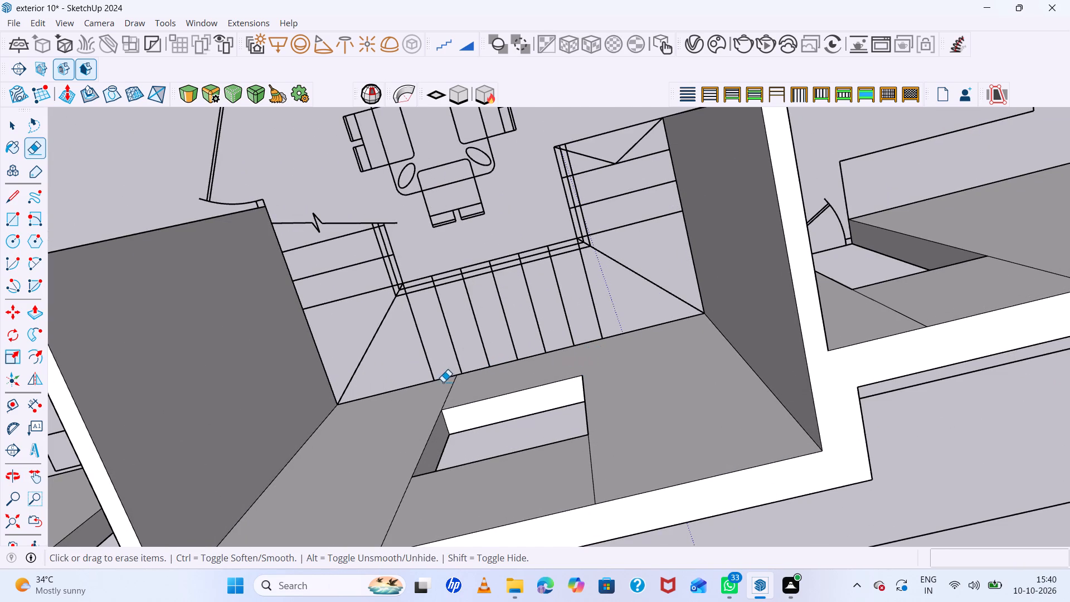
click(451, 389)
scroll(497, 281, down, 7)
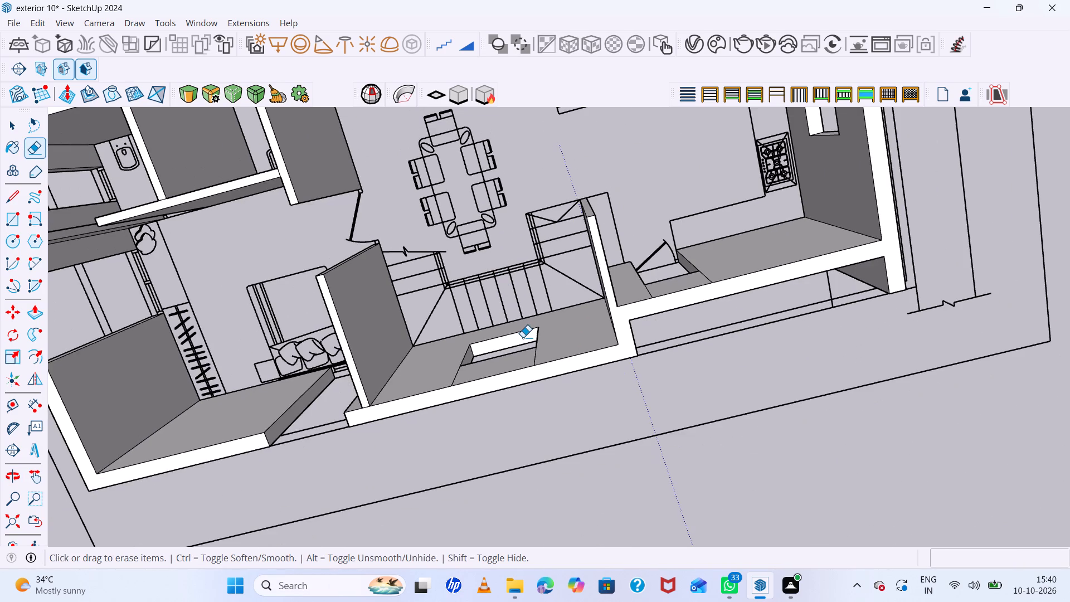
scroll(548, 406, up, 6)
scroll(505, 319, up, 4)
middle_drag(505, 318, 523, 362)
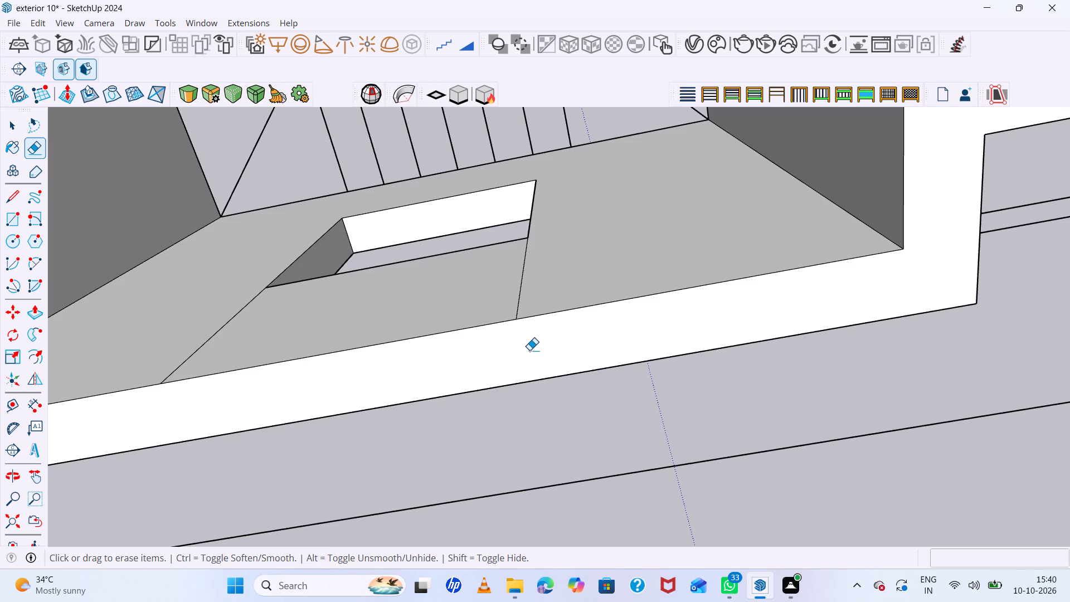
scroll(529, 350, up, 1)
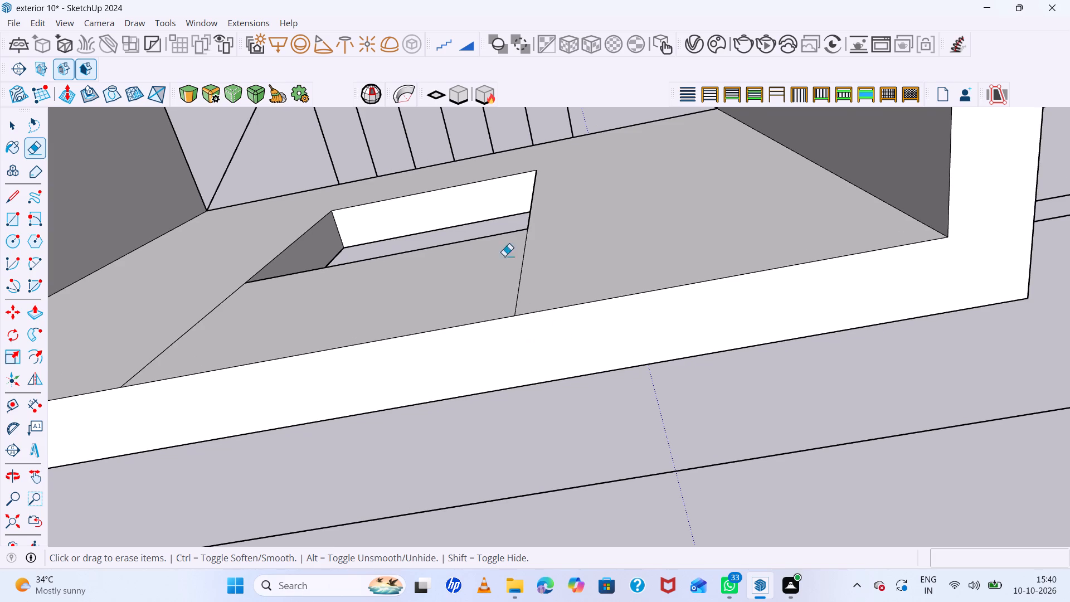
click(519, 275)
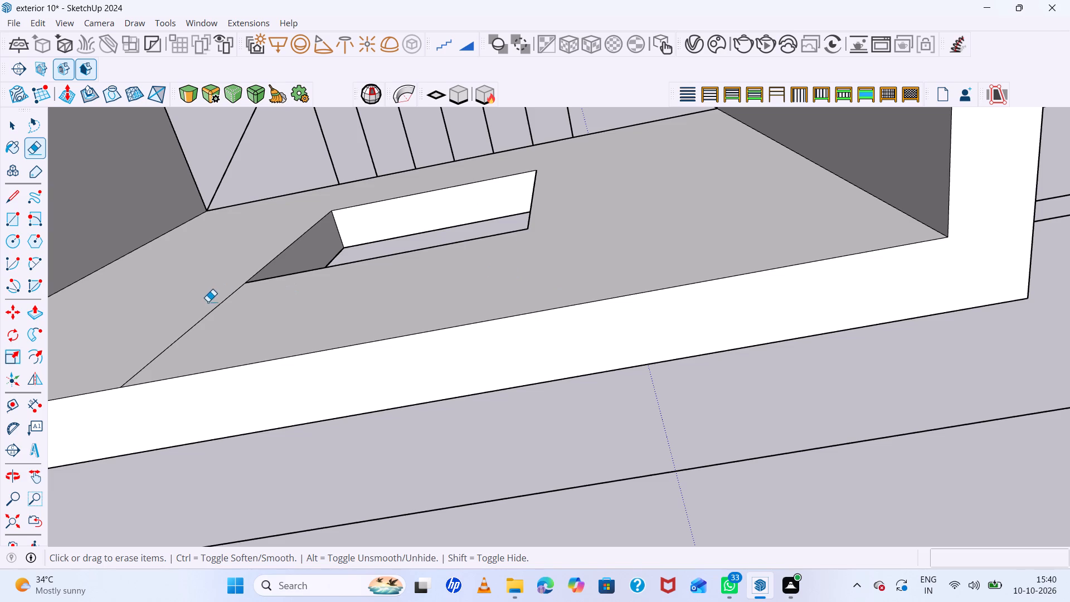
click(210, 313)
Examine the ground-floor walls around the finished dining window and the open gap in the adjacent bedroom's outer wall.
scroll(373, 336, down, 17)
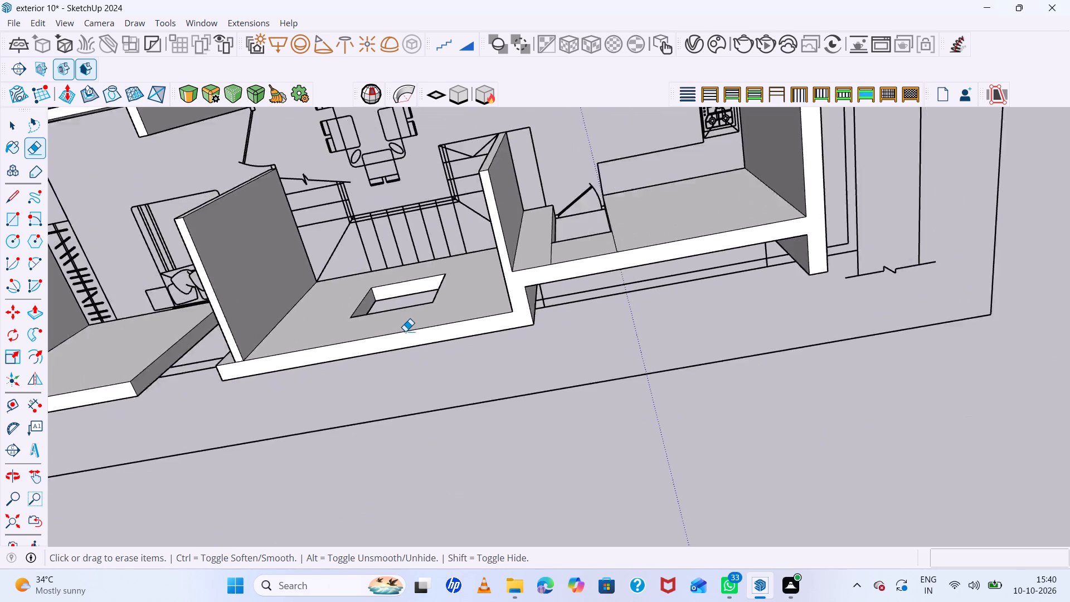
scroll(429, 338, down, 6)
scroll(436, 340, up, 1)
middle_drag(436, 340, 517, 153)
scroll(491, 279, down, 4)
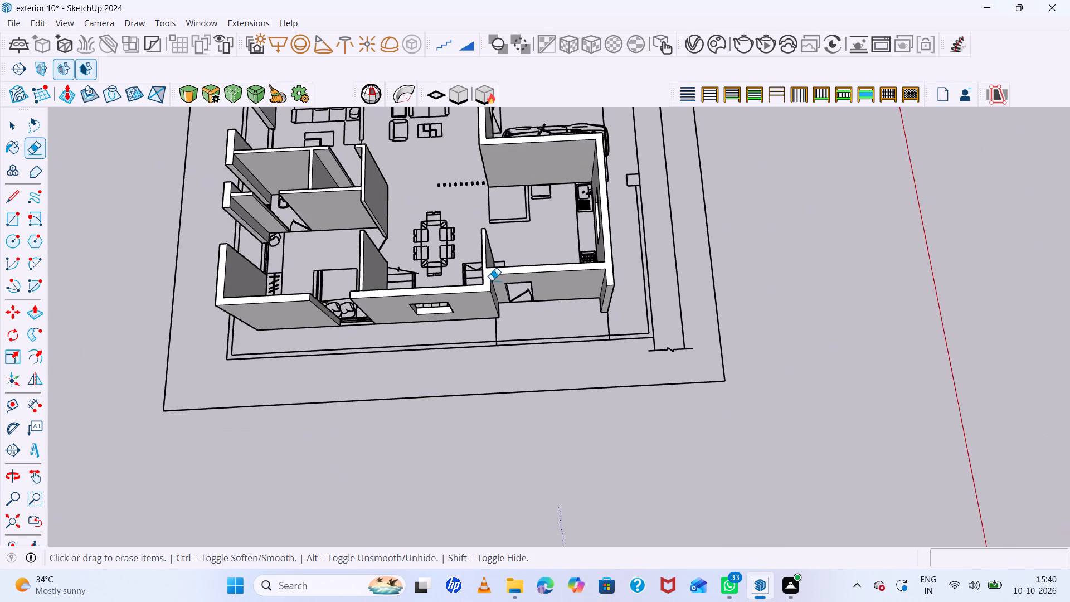
middle_drag(492, 280, 512, 237)
middle_click(513, 235)
scroll(513, 233, up, 6)
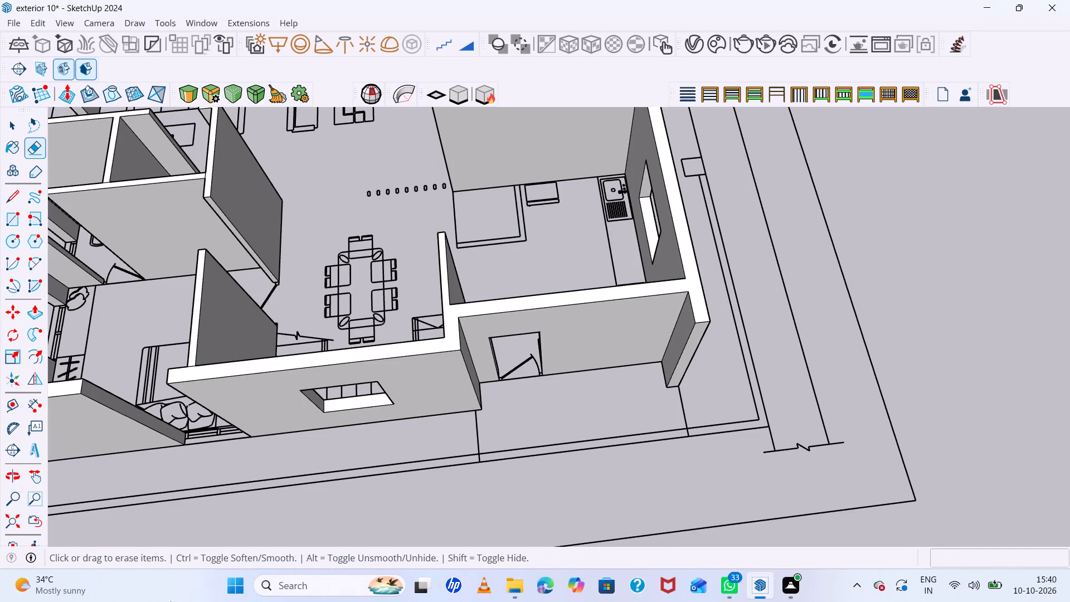
scroll(165, 601, down, 8)
scroll(407, 362, down, 14)
scroll(348, 381, up, 5)
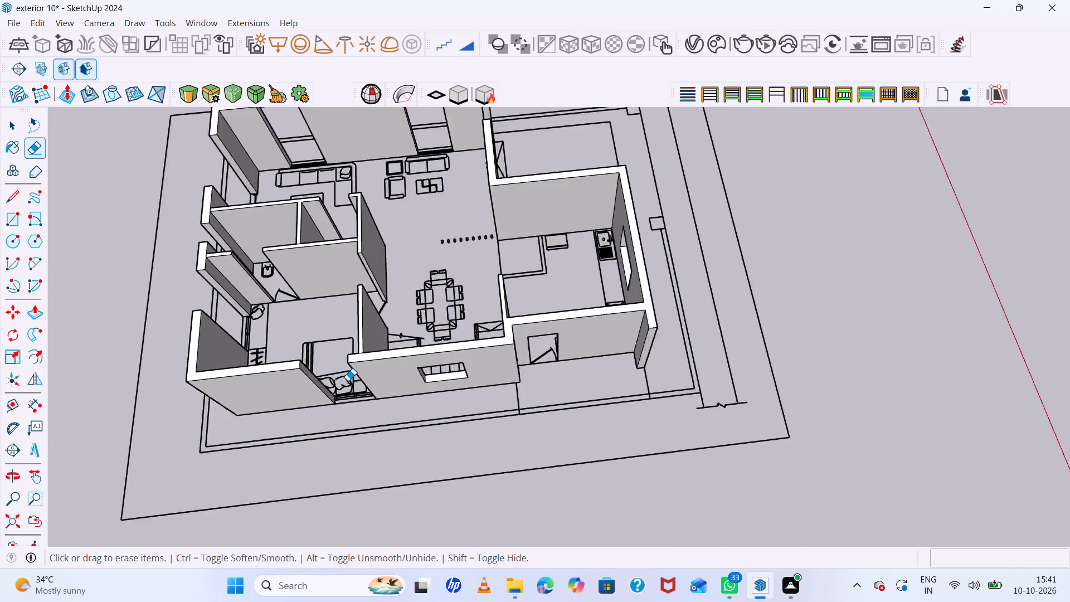
scroll(348, 381, up, 9)
middle_drag(384, 403, 496, 319)
scroll(465, 421, up, 5)
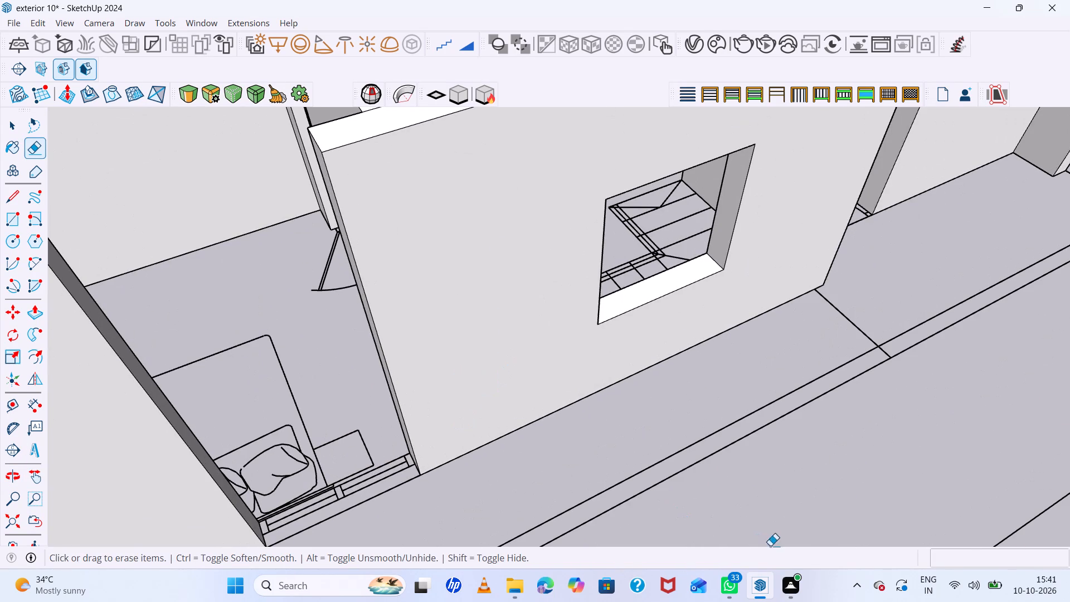
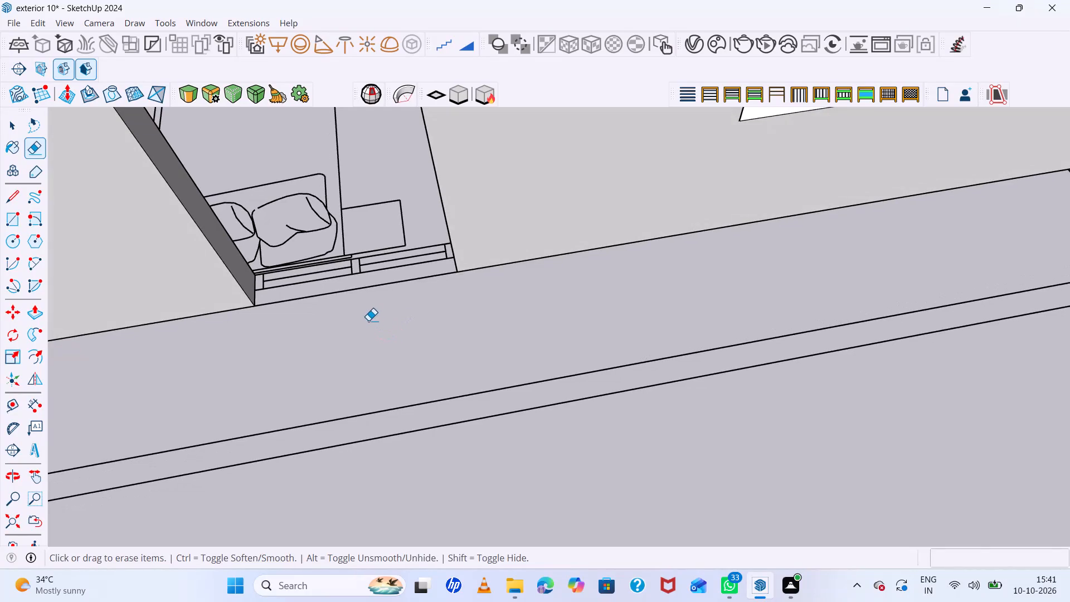
Draw a 4' by 9" rectangle across the base of the window opening in the bedroom's outer wall behind the bed.
key(r)
scroll(285, 306, up, 4)
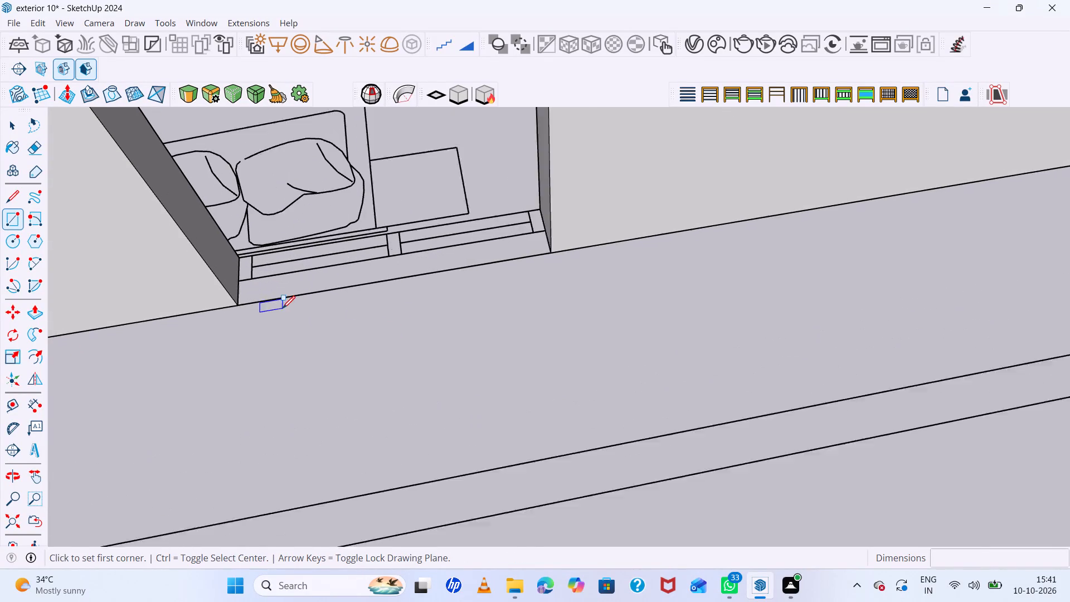
scroll(283, 308, up, 1)
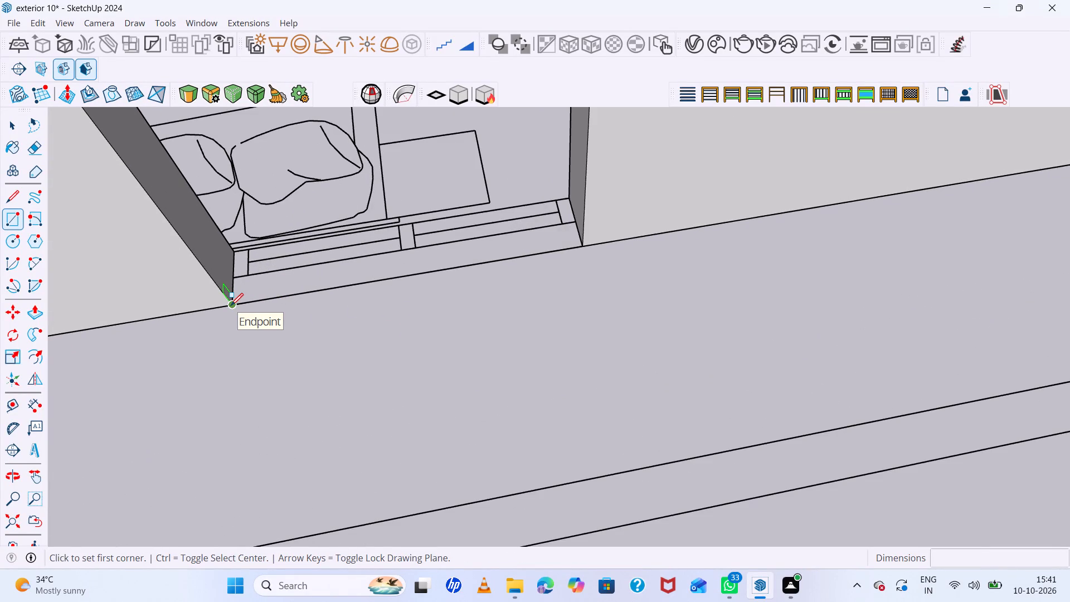
click(231, 305)
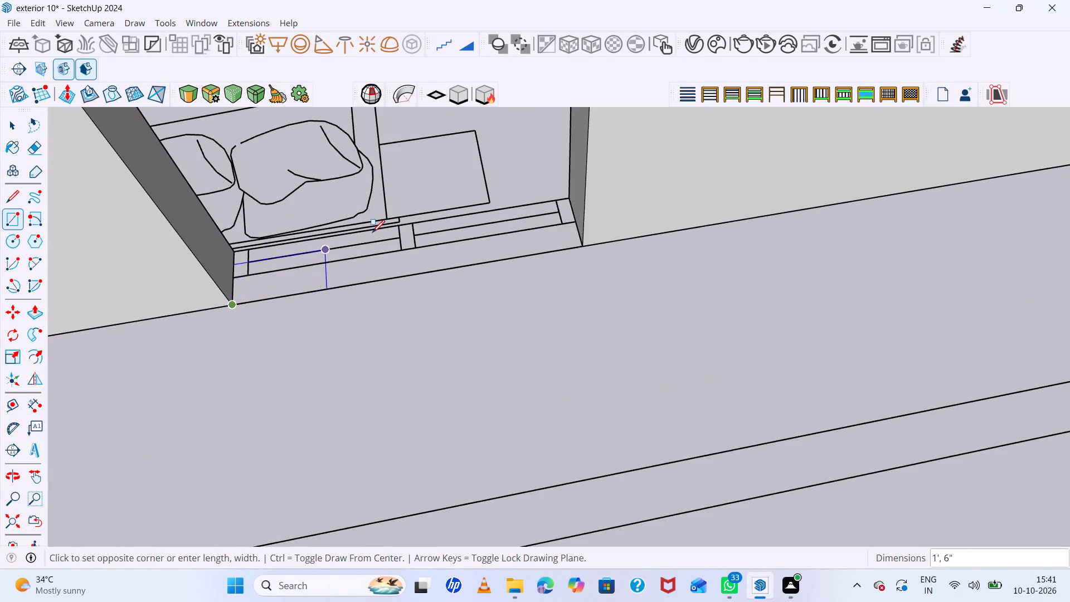
click(567, 201)
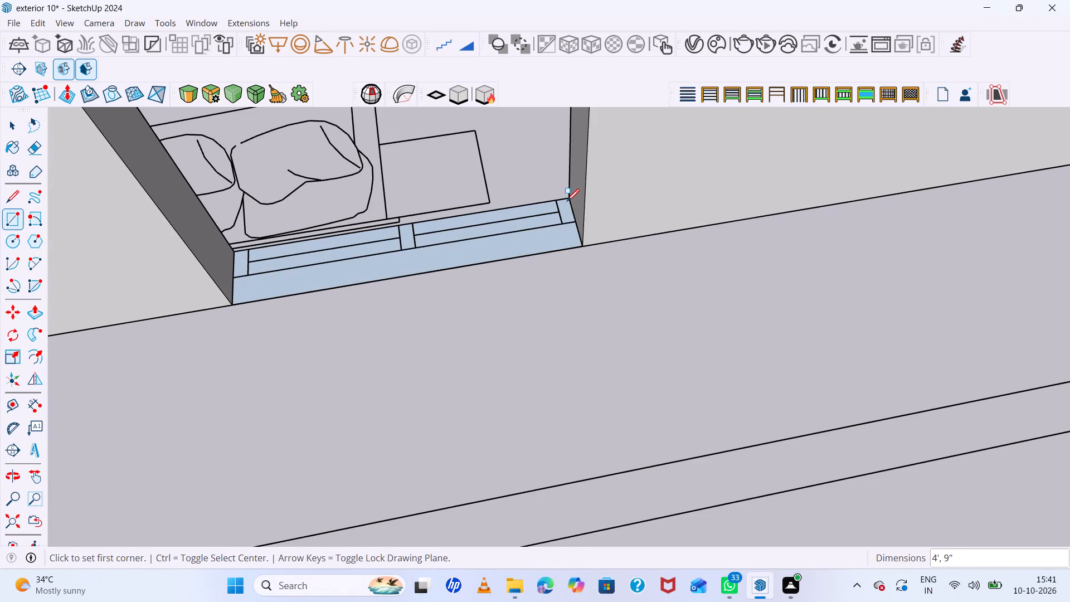
Extrude the rectangle up 3' as the sill wall of the bedroom window behind the bed.
key(p)
click(556, 217)
scroll(545, 198, down, 6)
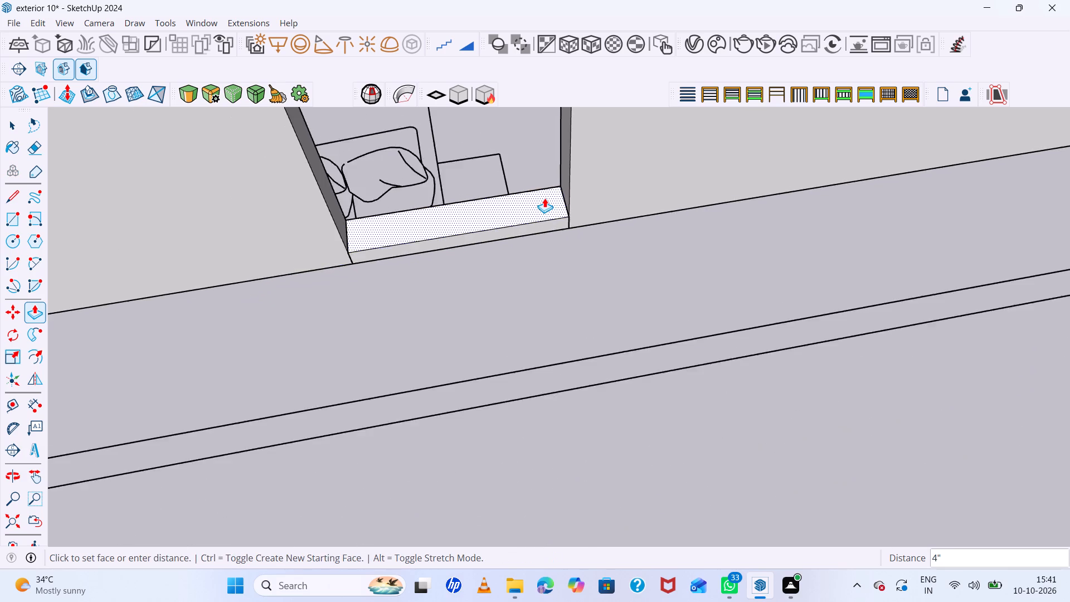
scroll(544, 198, down, 3)
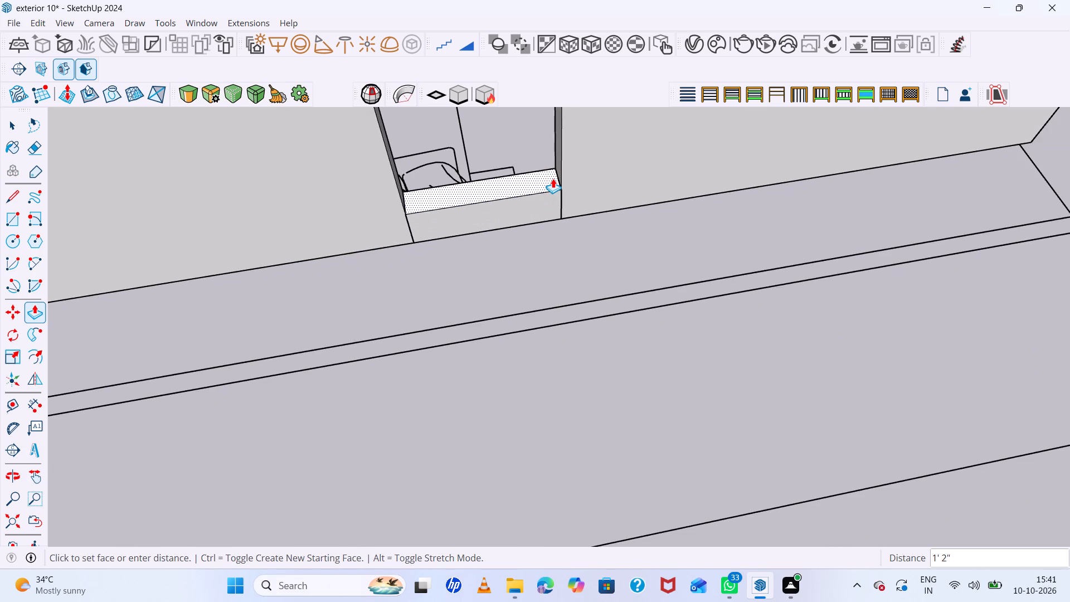
text(3')
key(Return)
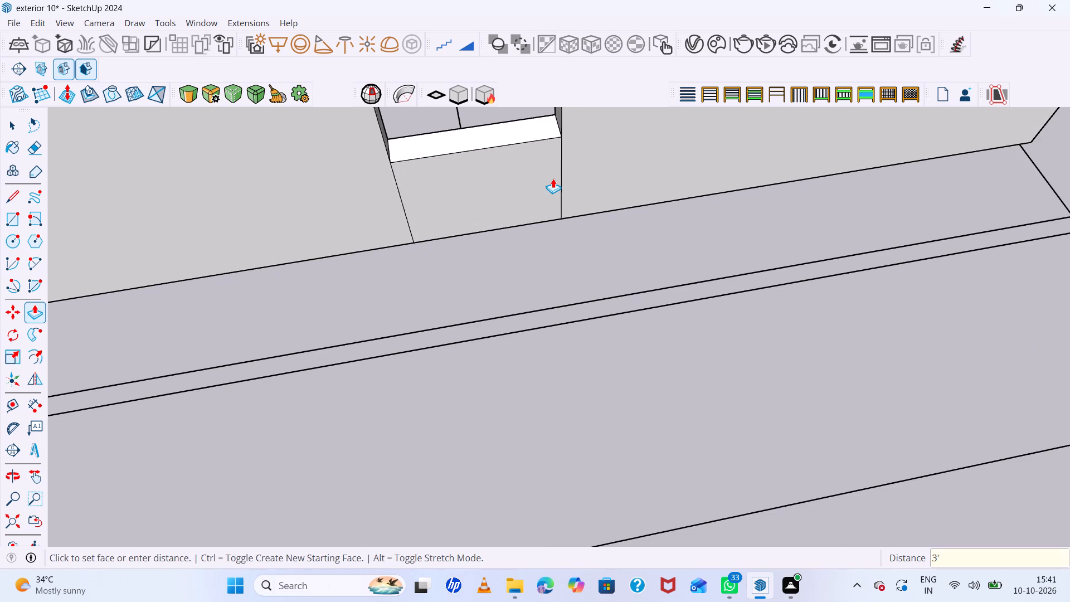
key(space)
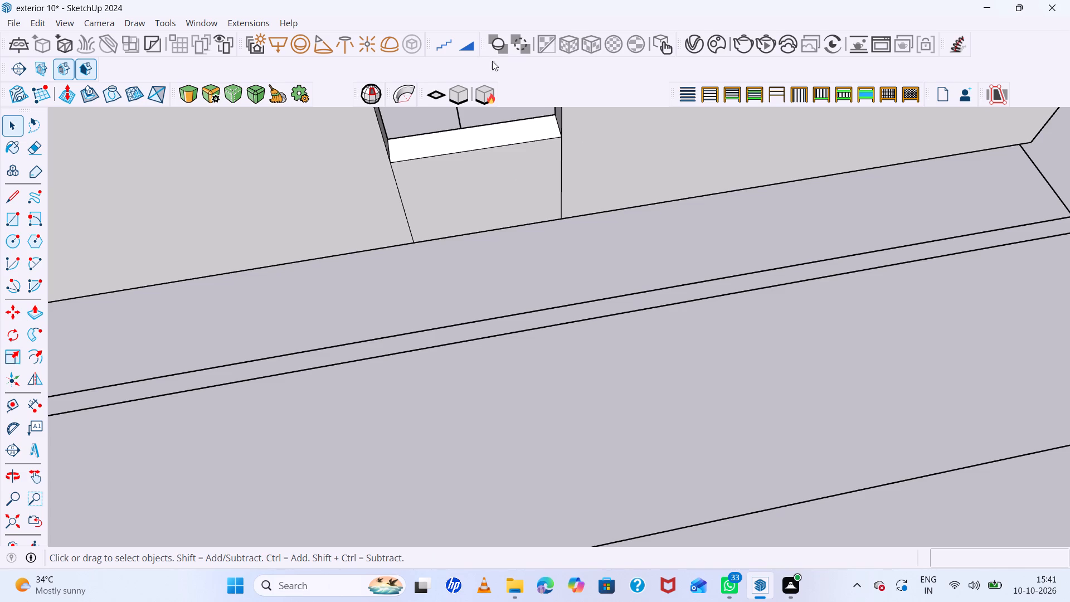
Copy the sill wall's top face vertically 7' up to the top of the bedroom wall opening.
scroll(505, 98, down, 1)
scroll(527, 159, down, 12)
scroll(520, 154, up, 5)
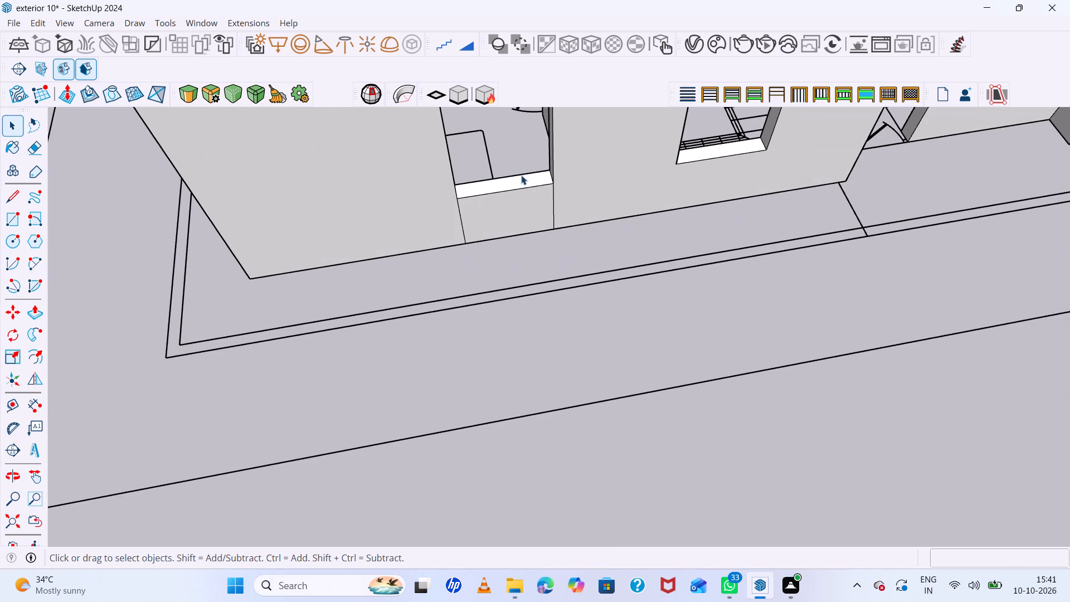
click(521, 182)
key(m)
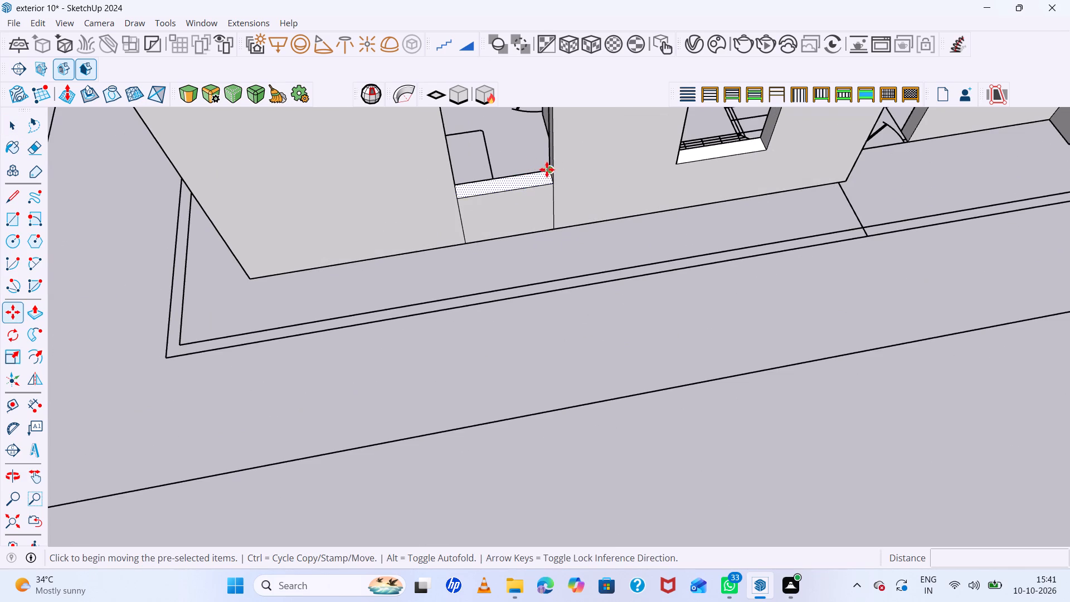
click(553, 184)
scroll(551, 158, down, 2)
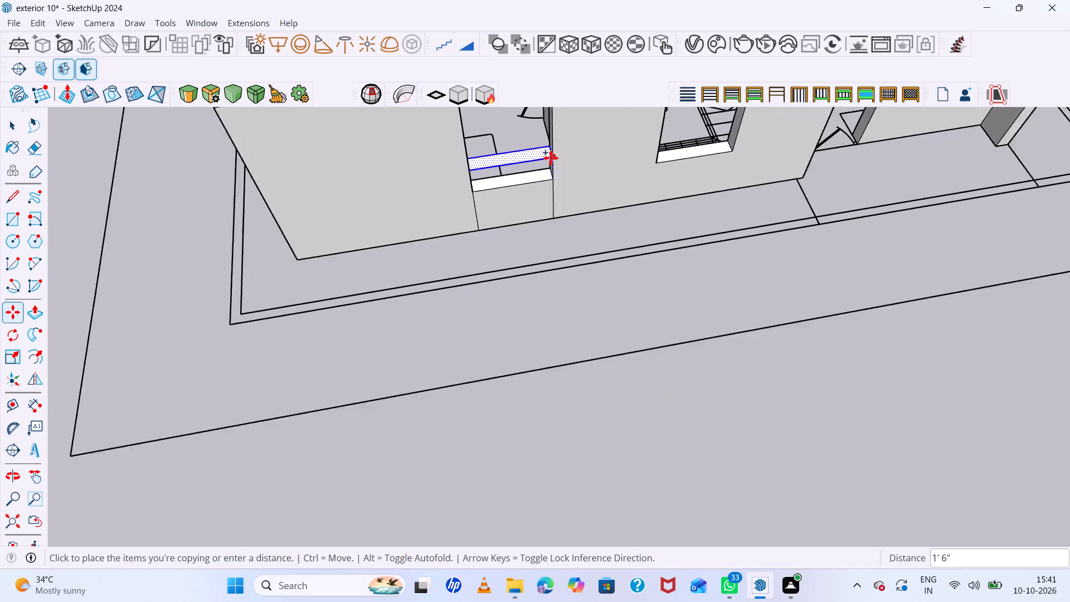
scroll(551, 158, down, 2)
key(Up)
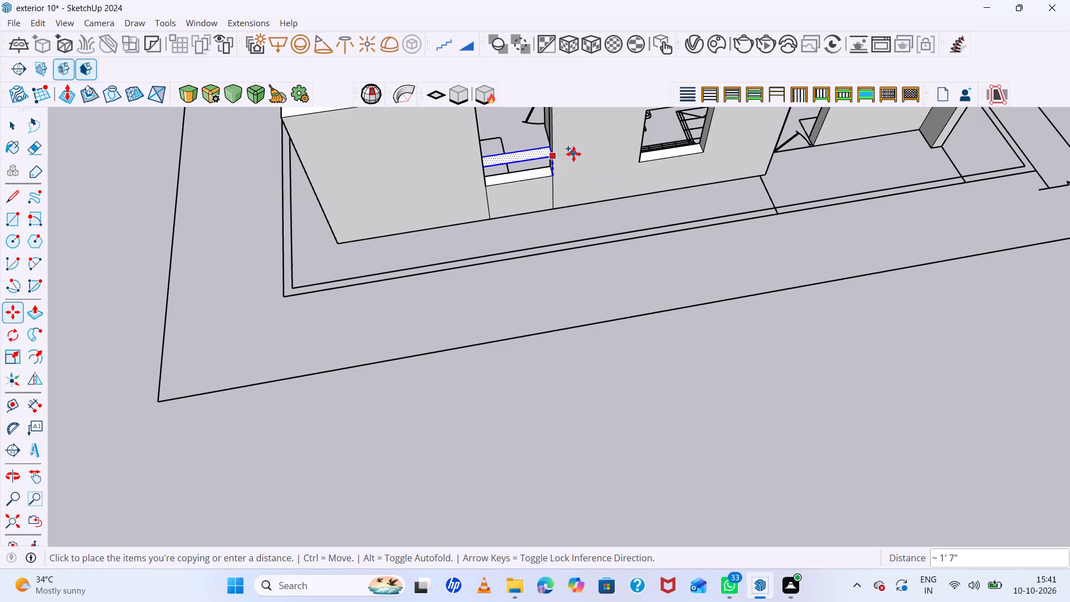
scroll(576, 162, down, 6)
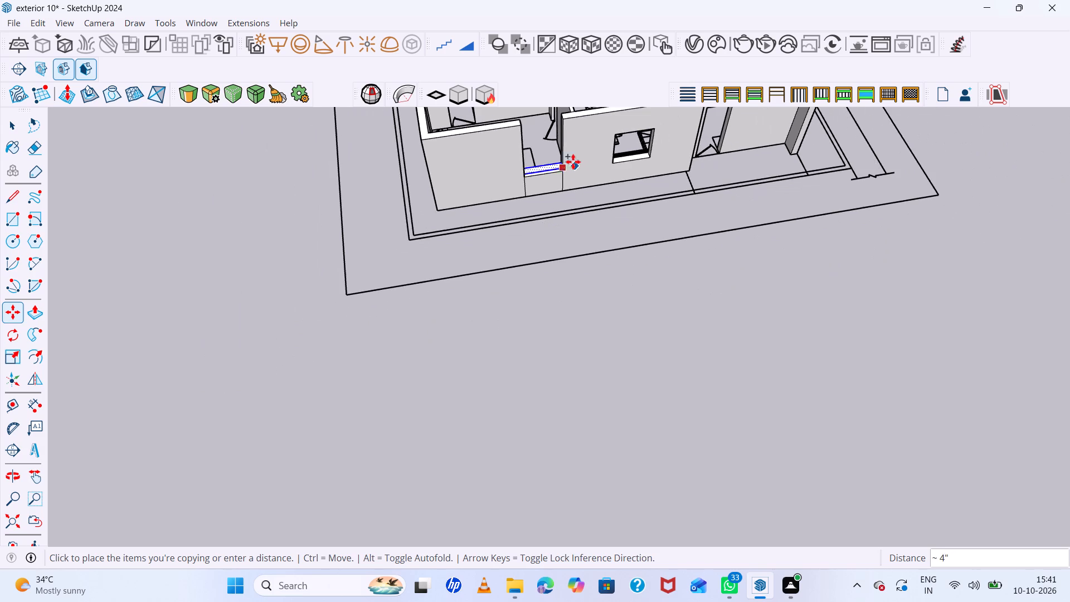
click(568, 120)
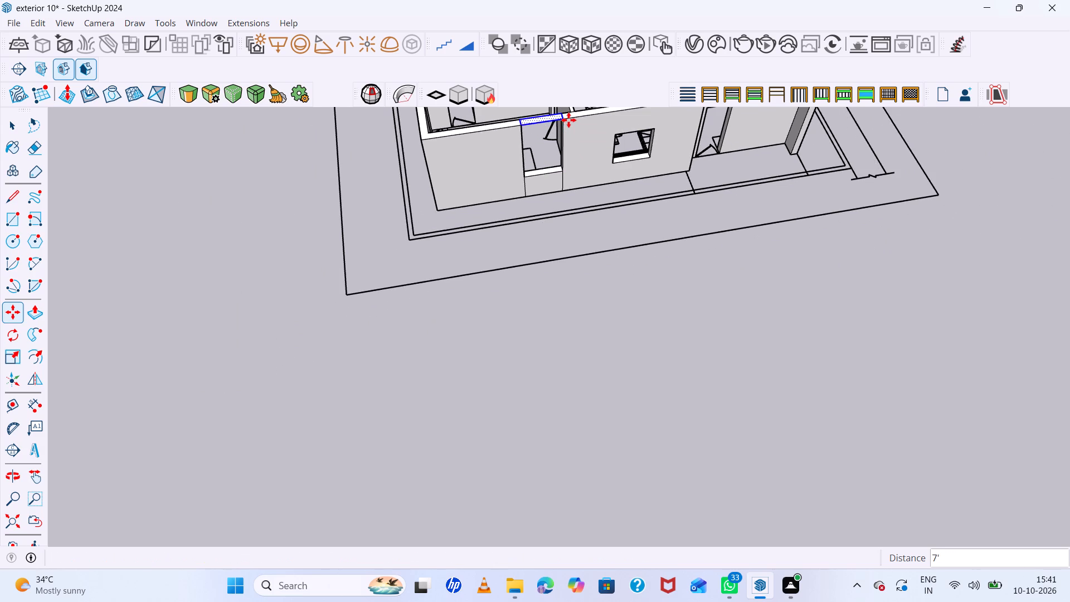
Extrude the copied face above the bedroom window opening down 3' as a lintel wall.
key(p)
scroll(547, 116, up, 8)
click(547, 116)
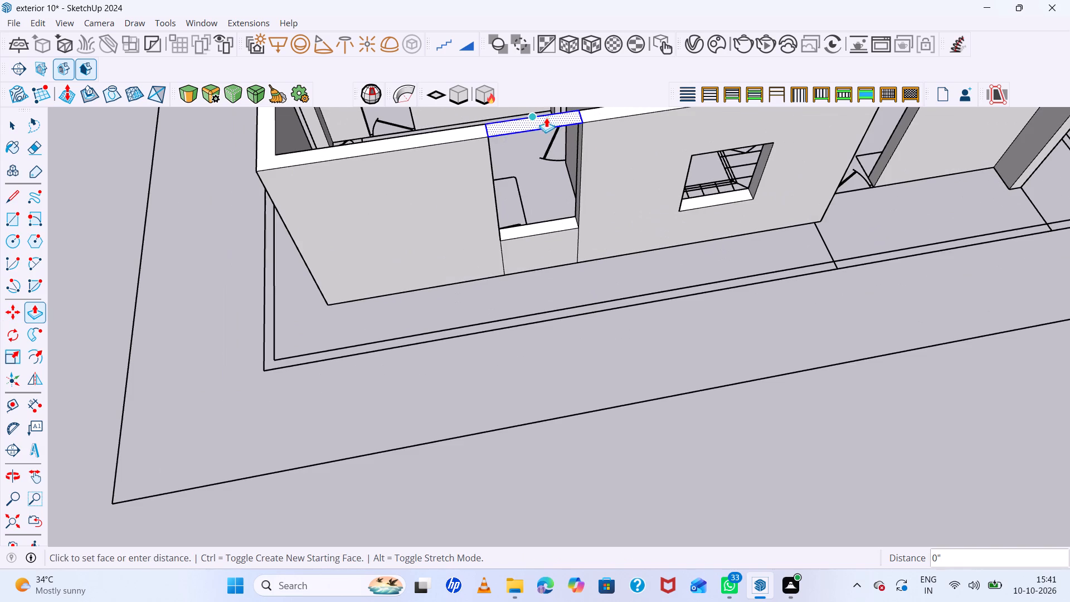
text(3')
key(Return)
key(space)
Erase the seam edges above and below the bedroom window on the wall's outer face and across its top.
key(e)
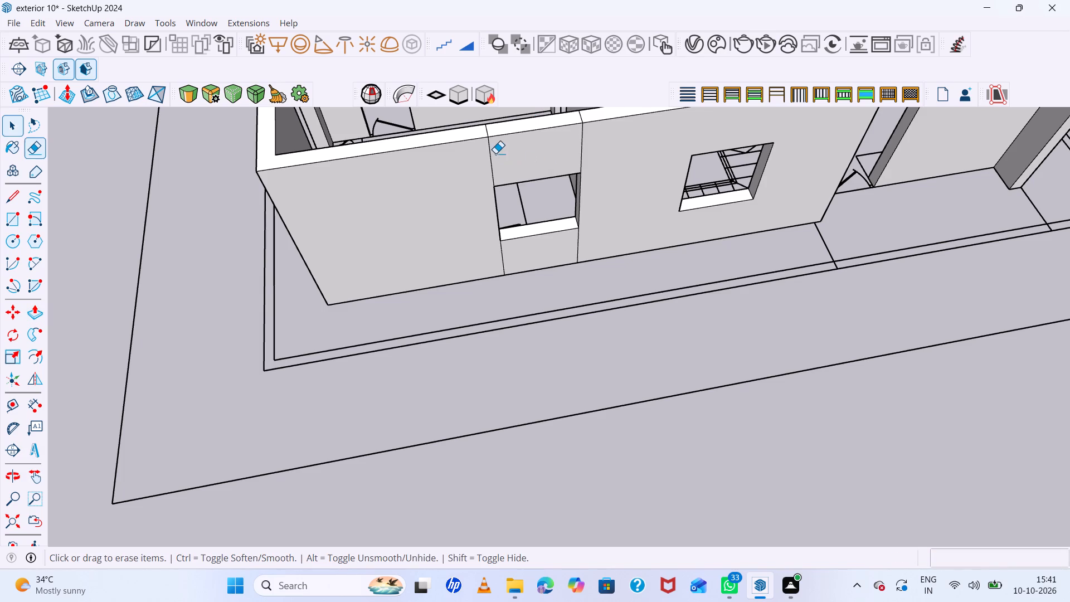
click(488, 159)
drag(582, 144, 562, 144)
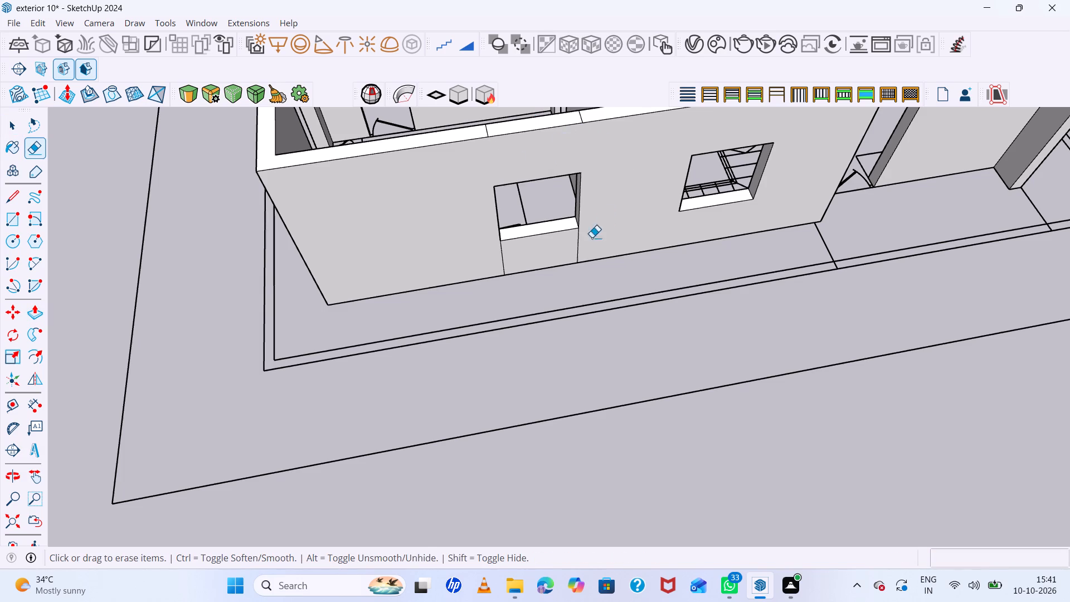
scroll(565, 258, up, 9)
drag(608, 234, 567, 234)
drag(457, 247, 376, 257)
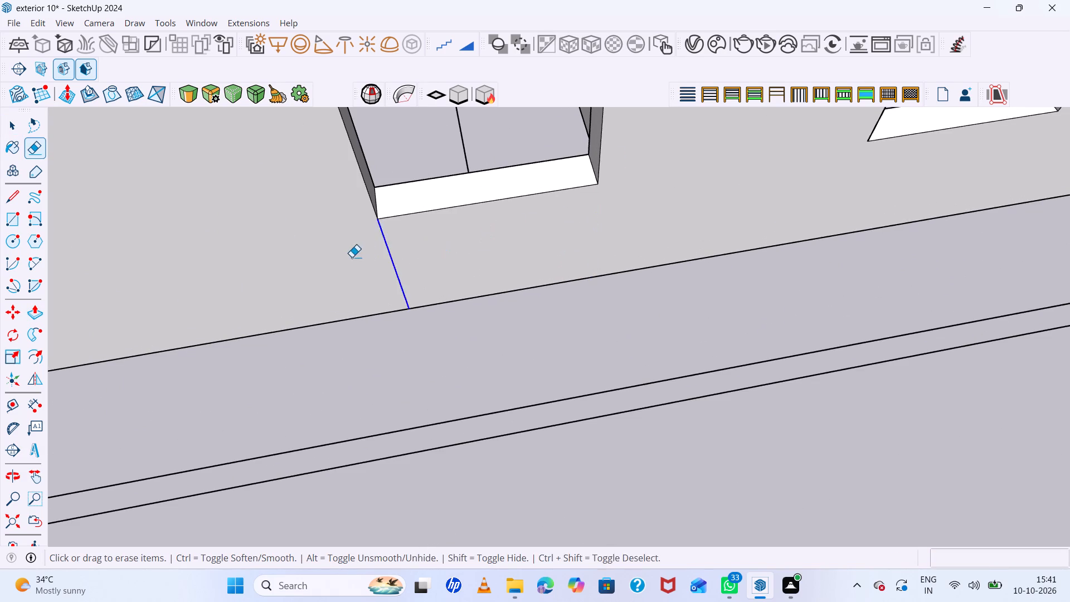
scroll(450, 258, down, 15)
scroll(485, 193, up, 10)
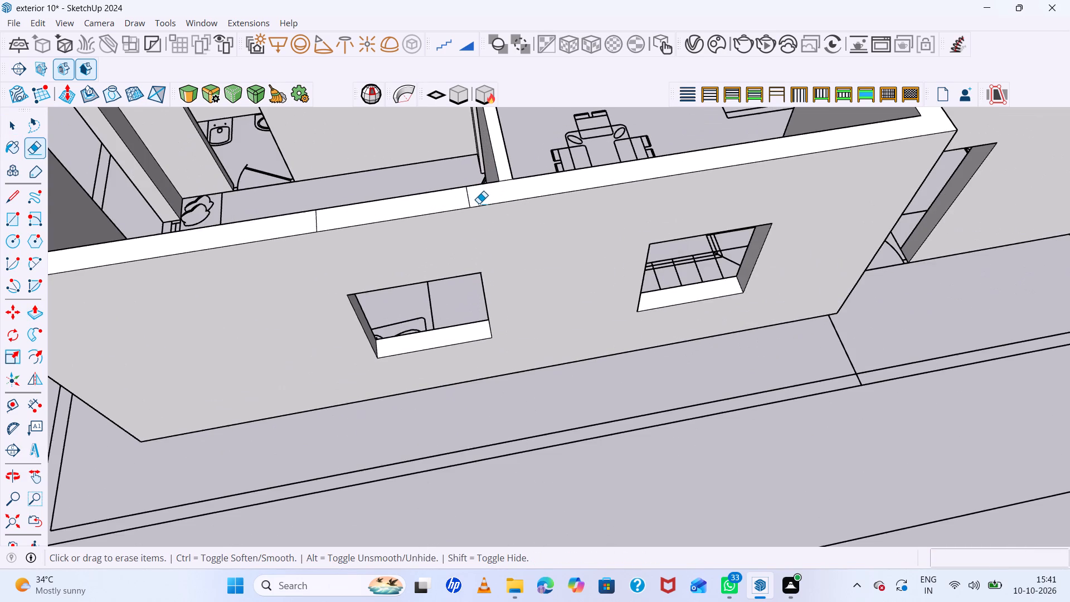
drag(476, 200, 456, 200)
drag(303, 217, 289, 218)
drag(330, 225, 279, 219)
Erase the sill and lintel seam edges on the inner face of the bedroom window wall.
scroll(369, 195, down, 6)
middle_drag(367, 199, 393, 369)
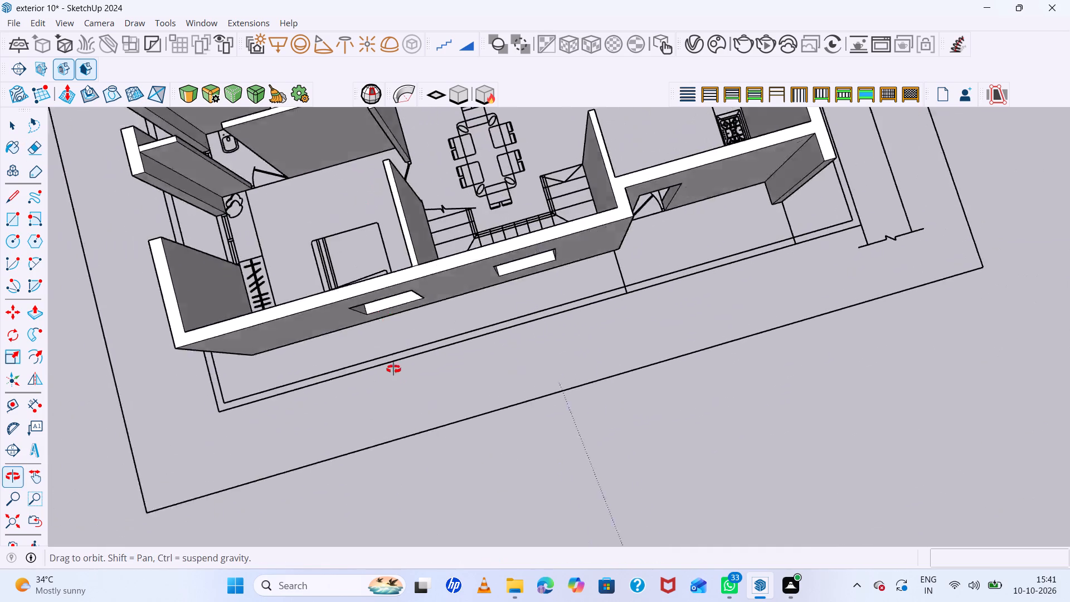
middle_drag(393, 369, 396, 385)
middle_click(396, 388)
scroll(364, 305, up, 7)
middle_drag(381, 345, 414, 446)
scroll(389, 324, up, 6)
middle_drag(420, 324, 473, 324)
scroll(445, 324, up, 1)
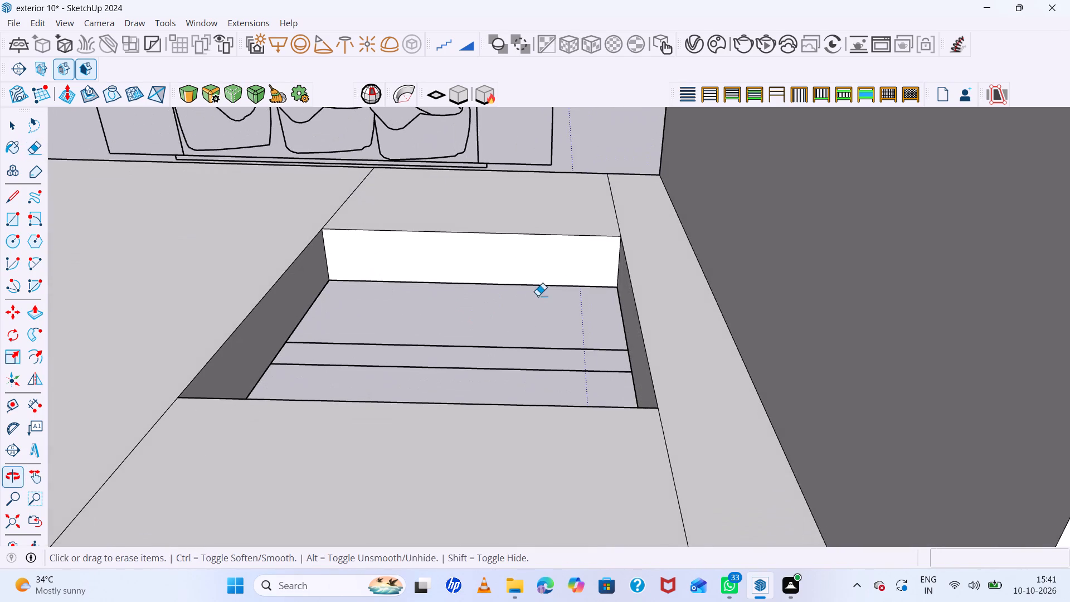
drag(628, 222, 498, 221)
drag(344, 200, 312, 197)
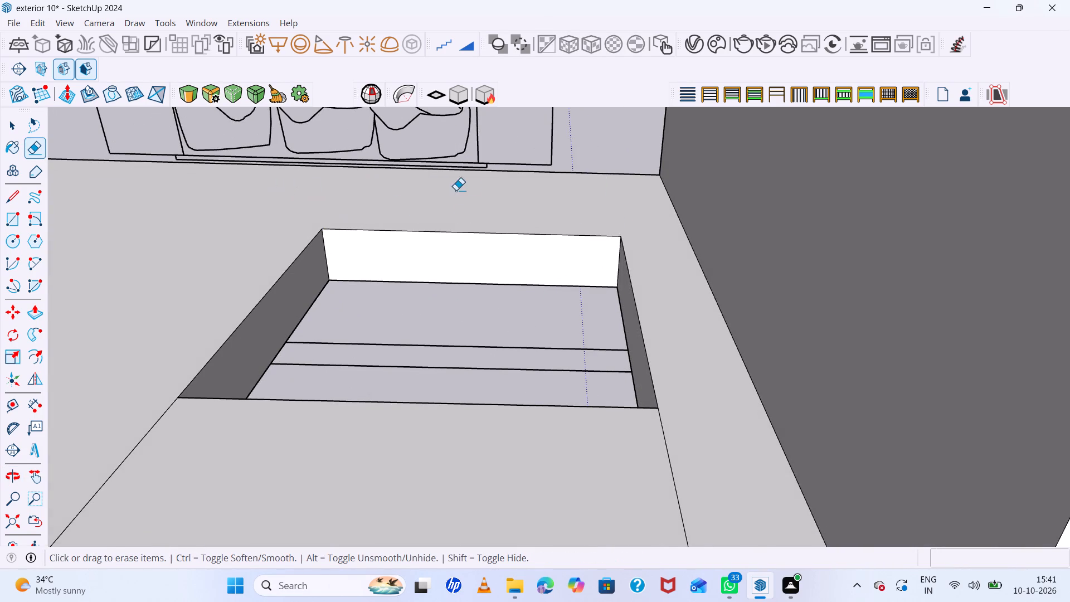
scroll(471, 193, down, 12)
scroll(514, 251, up, 6)
drag(560, 271, 449, 267)
drag(364, 252, 290, 254)
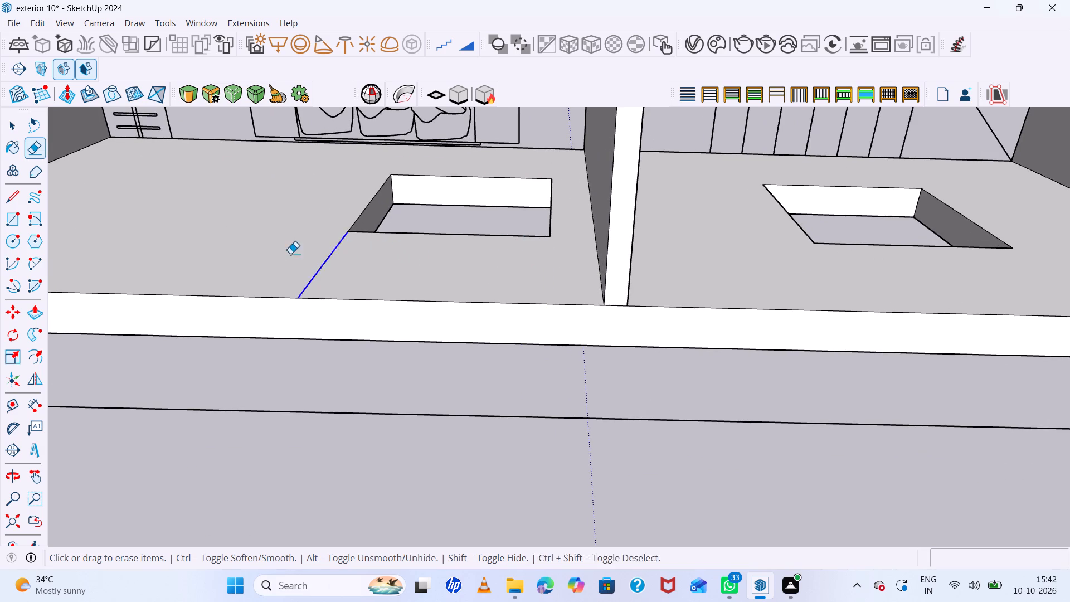
drag(290, 254, 271, 252)
Examine the remaining open gaps in the outer wall along the bedroom and bathroom side.
scroll(586, 274, down, 16)
scroll(595, 271, down, 7)
middle_drag(607, 323, 711, 176)
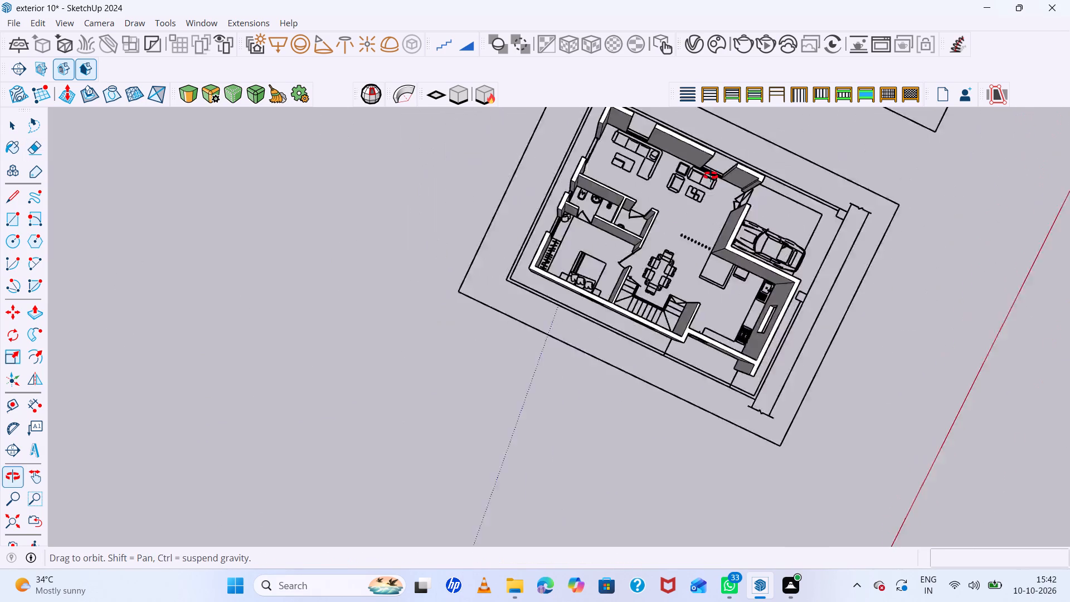
middle_drag(711, 176, 756, 107)
middle_click(758, 106)
scroll(648, 221, up, 13)
middle_drag(495, 270, 758, 171)
middle_click(760, 167)
middle_click(763, 157)
middle_click(764, 152)
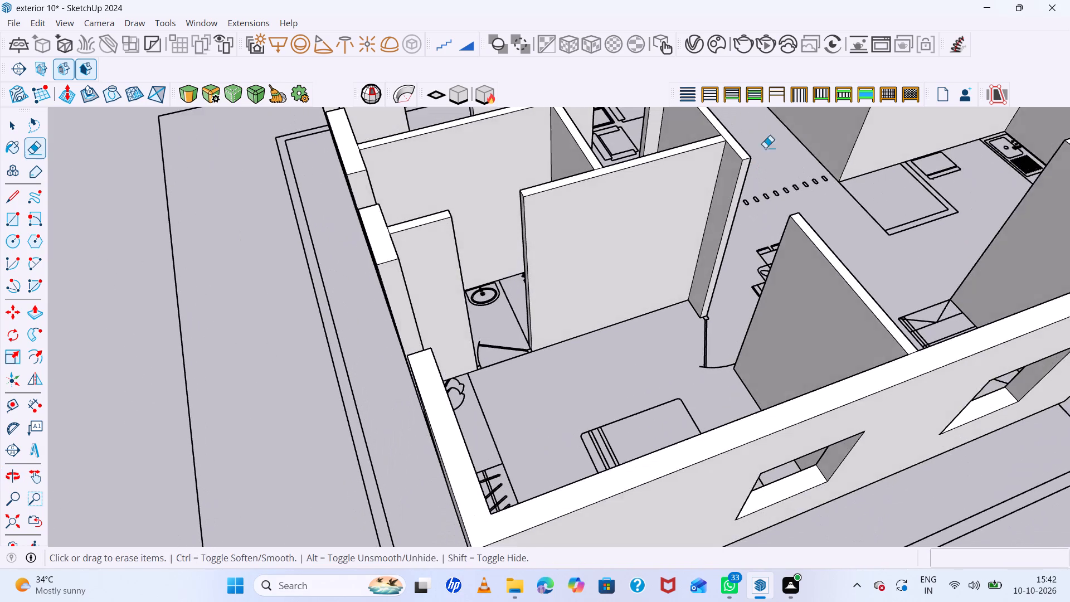
scroll(599, 308, up, 7)
middle_drag(599, 312, 798, 314)
scroll(599, 312, up, 1)
scroll(786, 348, up, 2)
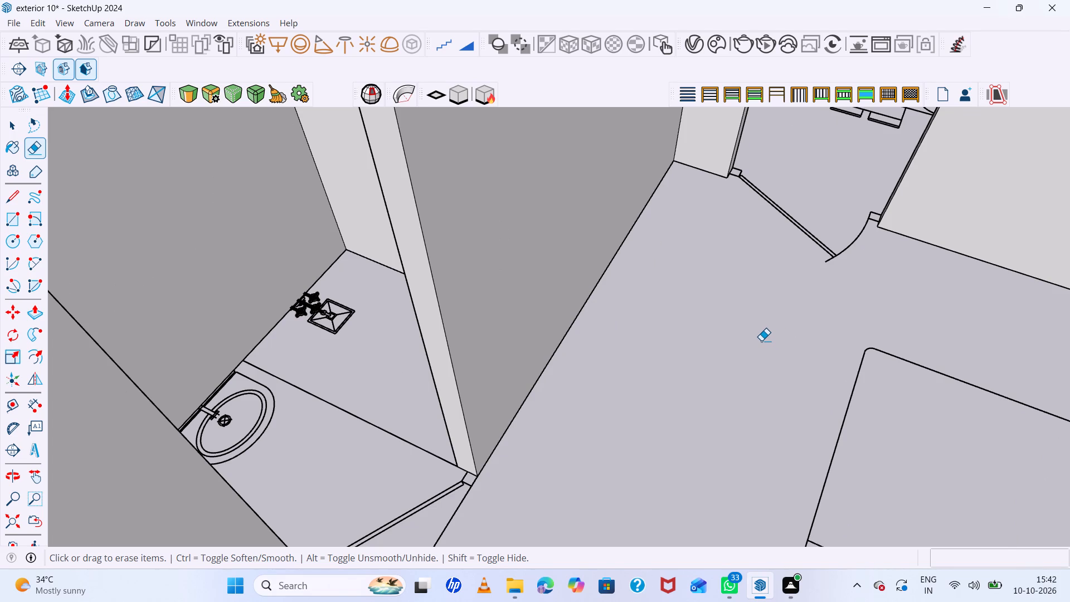
scroll(695, 275, up, 1)
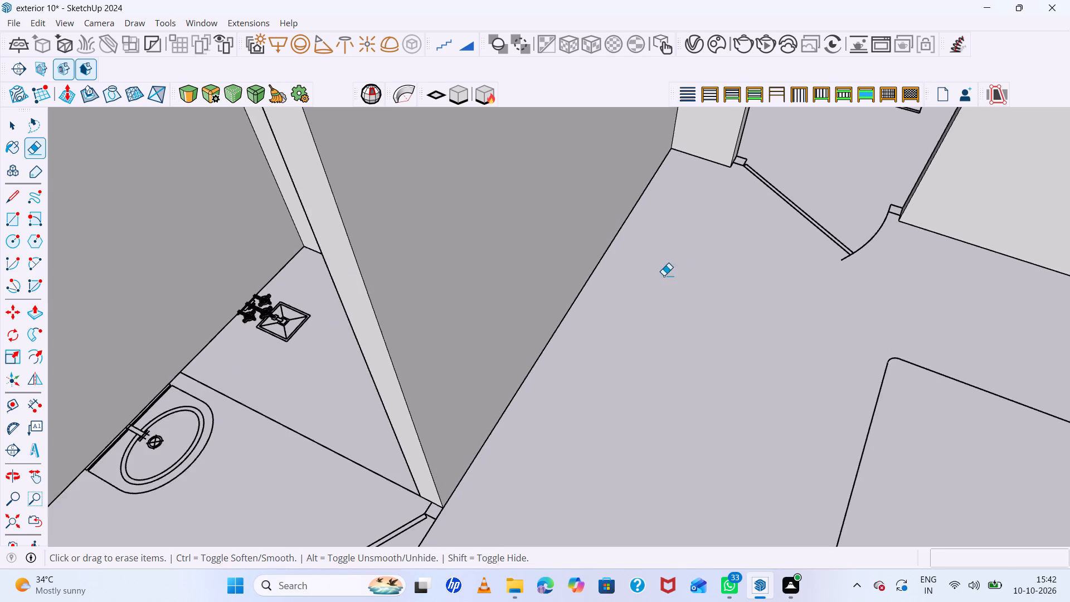
scroll(664, 275, down, 13)
scroll(625, 332, up, 6)
scroll(620, 343, down, 6)
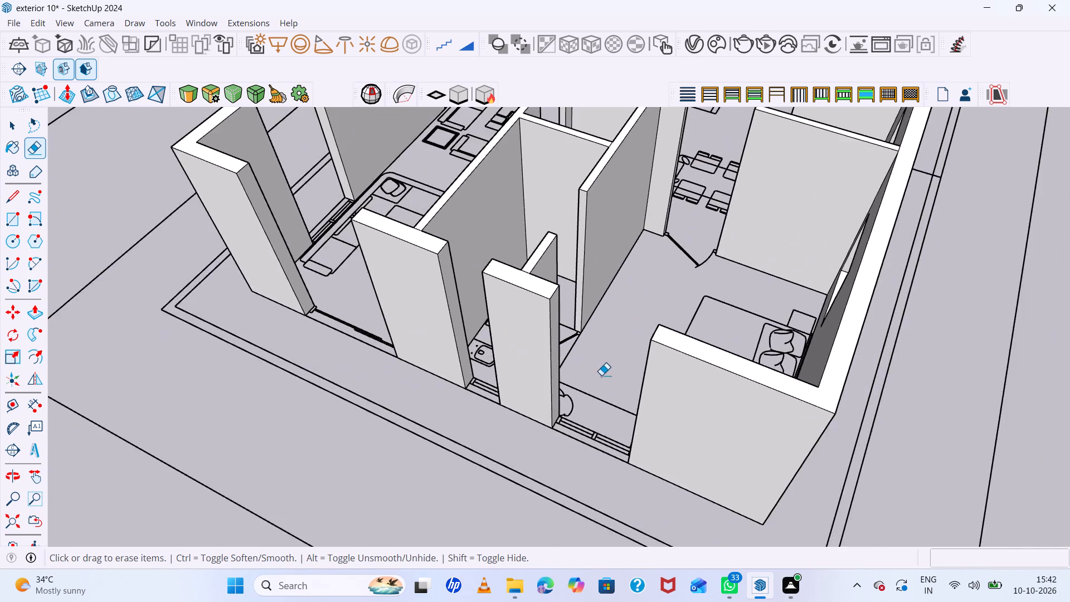
scroll(600, 377, up, 7)
scroll(589, 334, down, 6)
Draw a rectangle across the base of the bedroom's other window opening, between the wardrobe and the bathroom.
middle_drag(609, 379, 723, 406)
scroll(723, 406, up, 6)
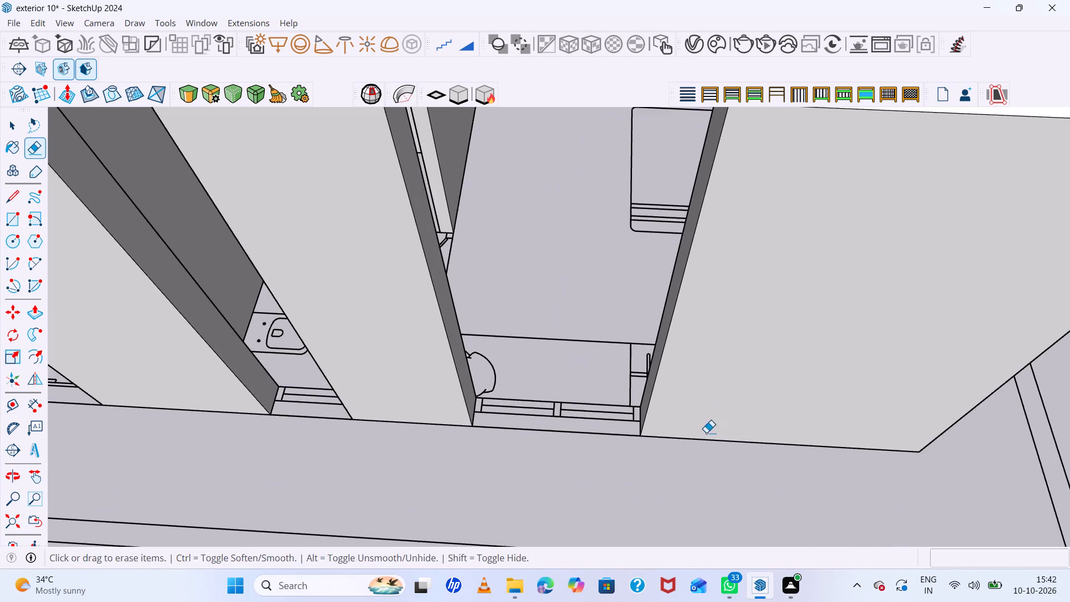
middle_drag(706, 434, 723, 458)
key(e)
scroll(536, 441, up, 4)
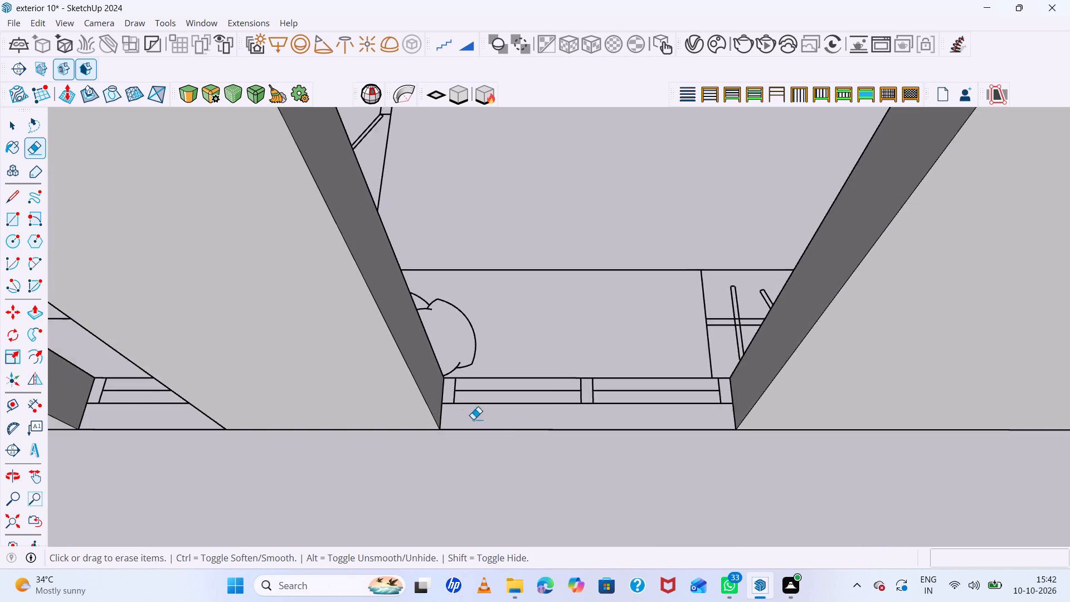
scroll(473, 419, up, 6)
key(r)
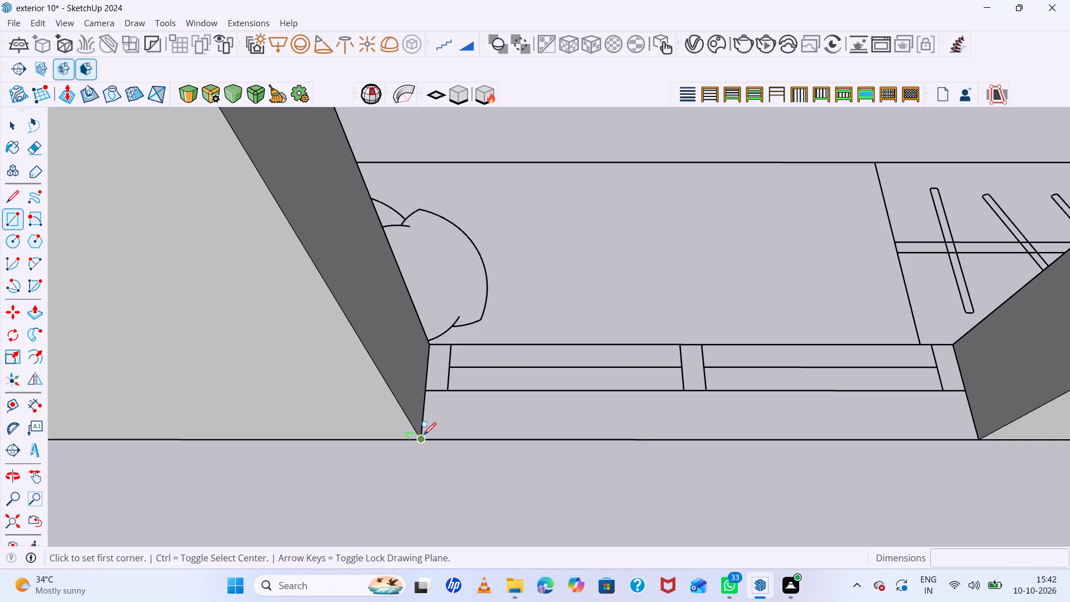
click(424, 435)
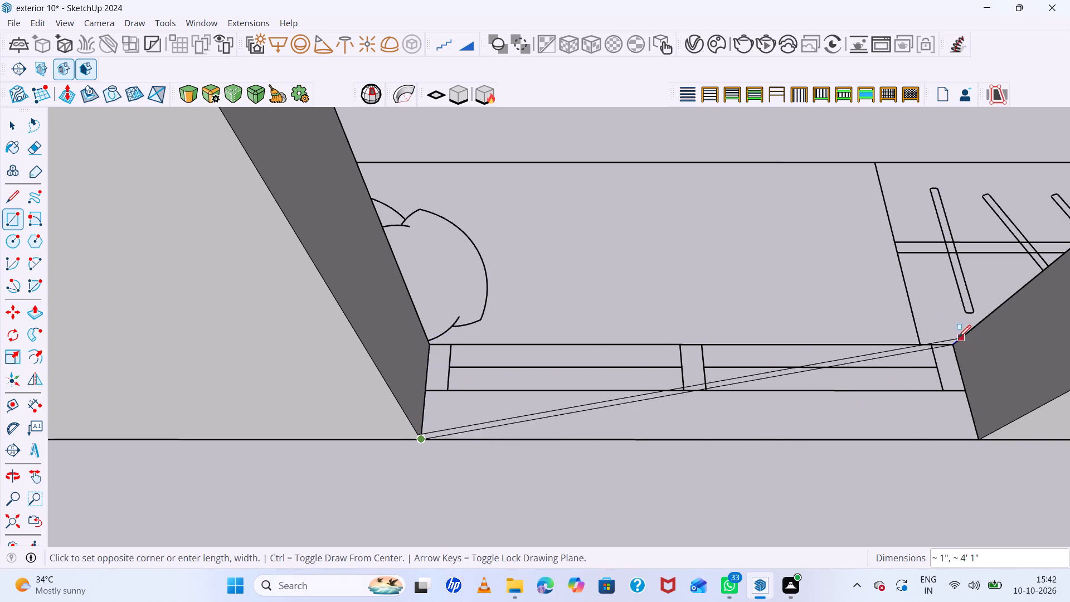
click(958, 342)
Pull the base rectangle in the bedroom's second window opening up 3' to form the sill wall.
key(p)
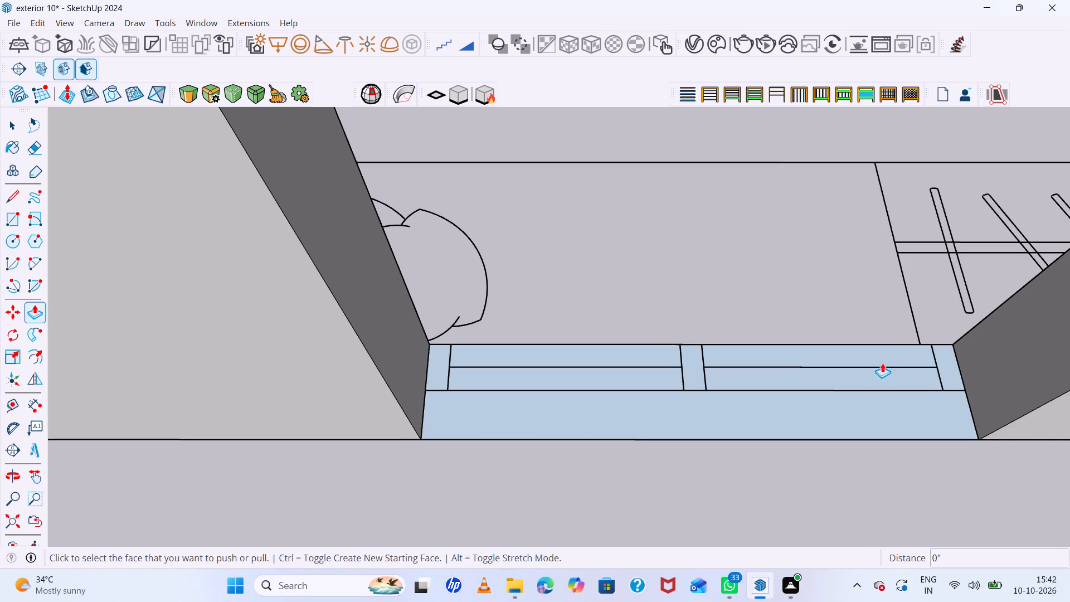
click(859, 391)
scroll(858, 355, down, 6)
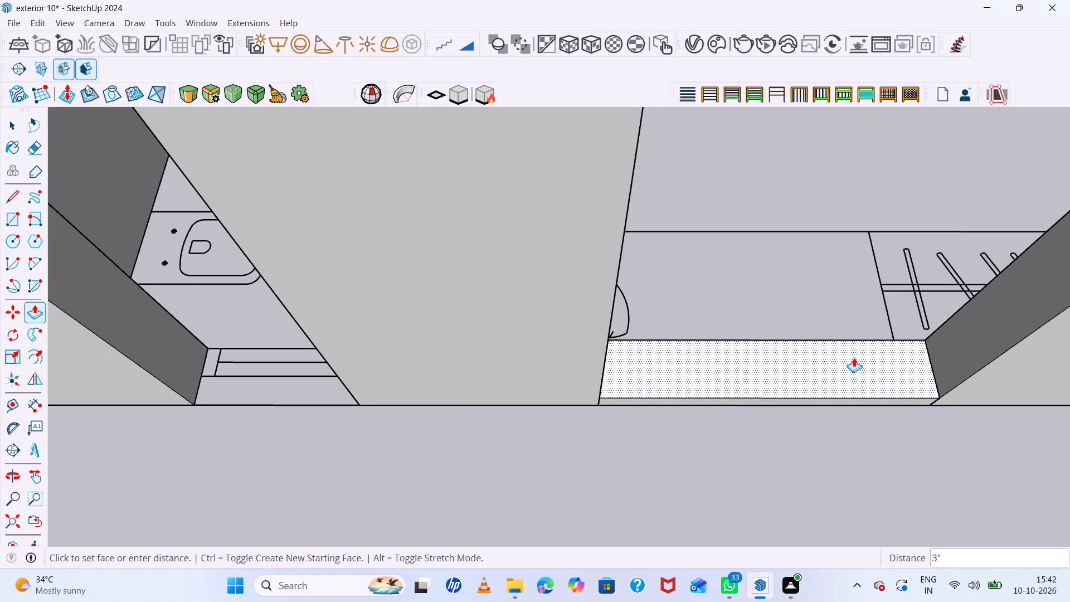
text(3')
key(Return)
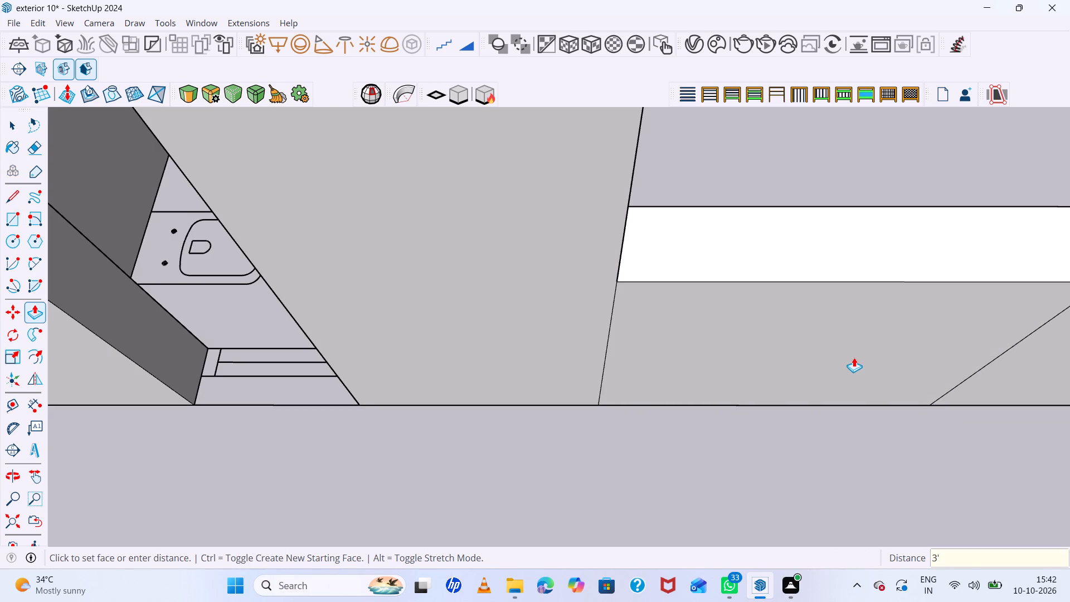
Copy the sill's top face vertically 7' so it sits level with the top of the wall.
scroll(518, 300, down, 7)
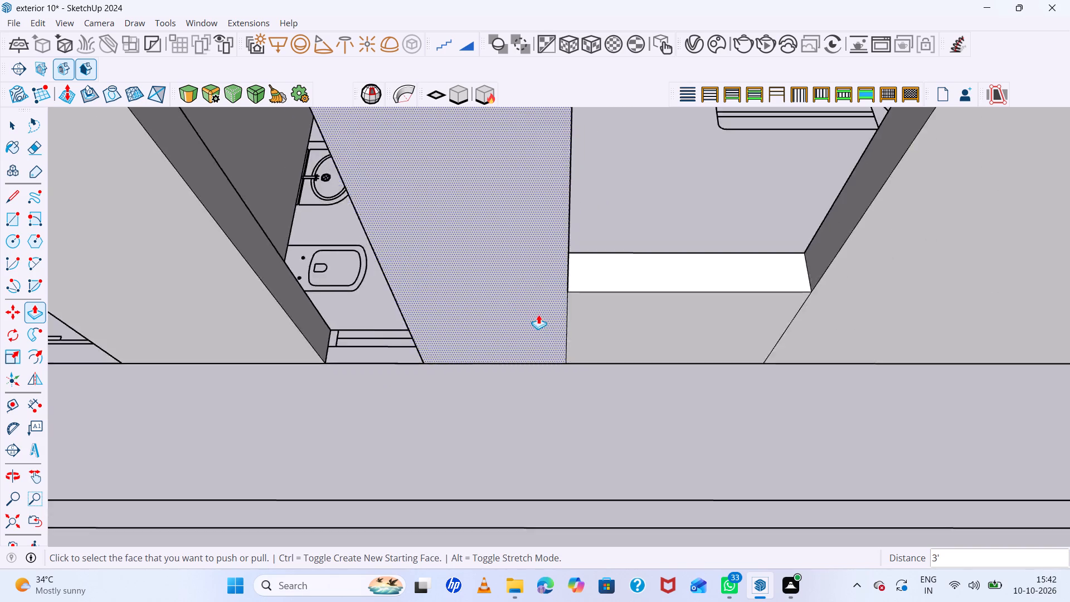
scroll(545, 322, down, 7)
scroll(613, 302, up, 8)
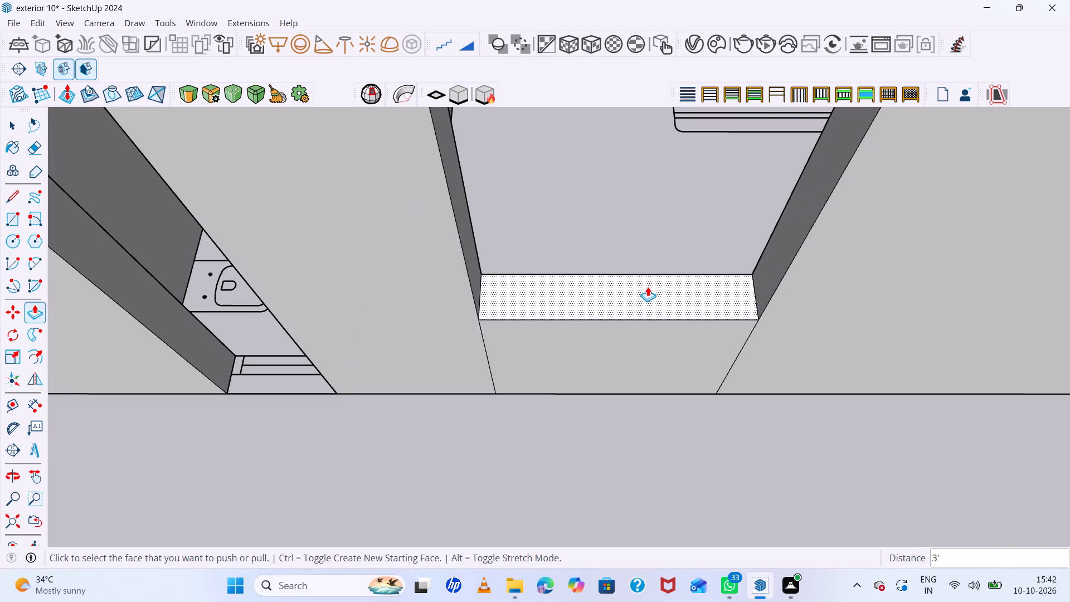
key(space)
click(648, 287)
key(m)
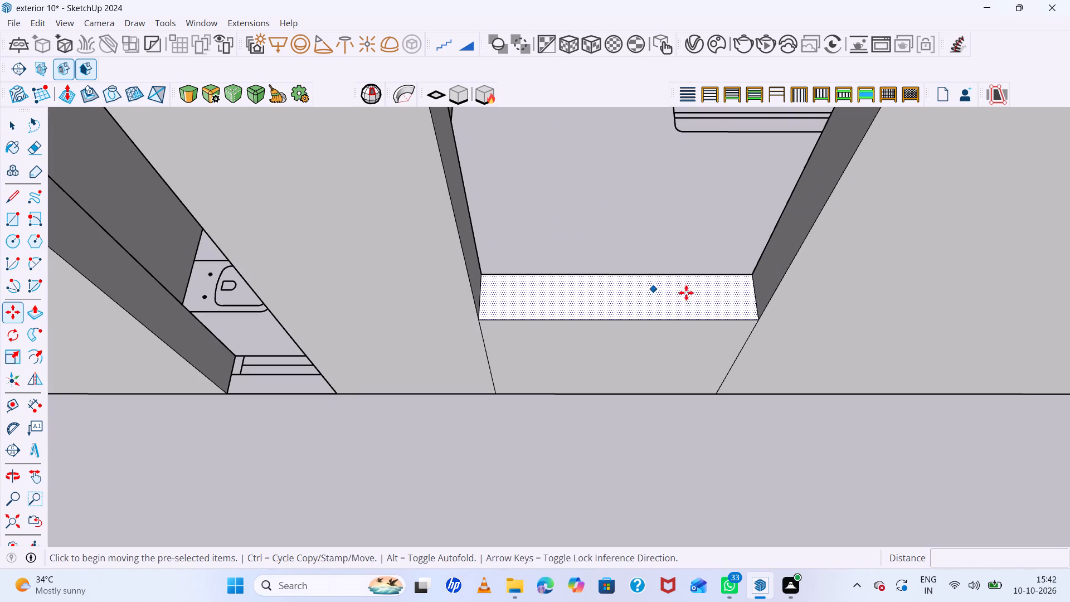
click(756, 317)
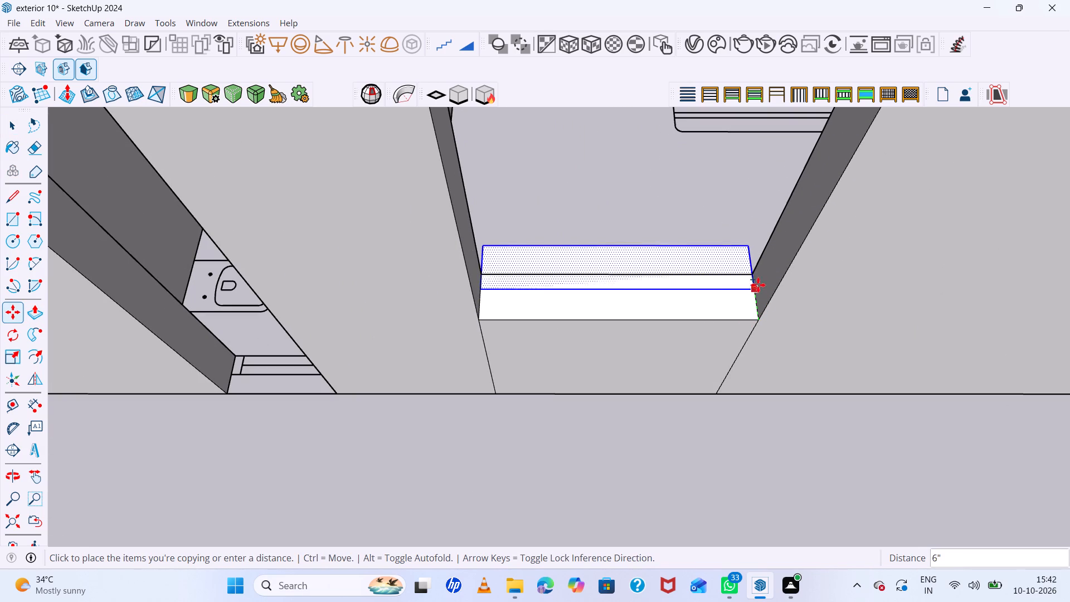
key(Up)
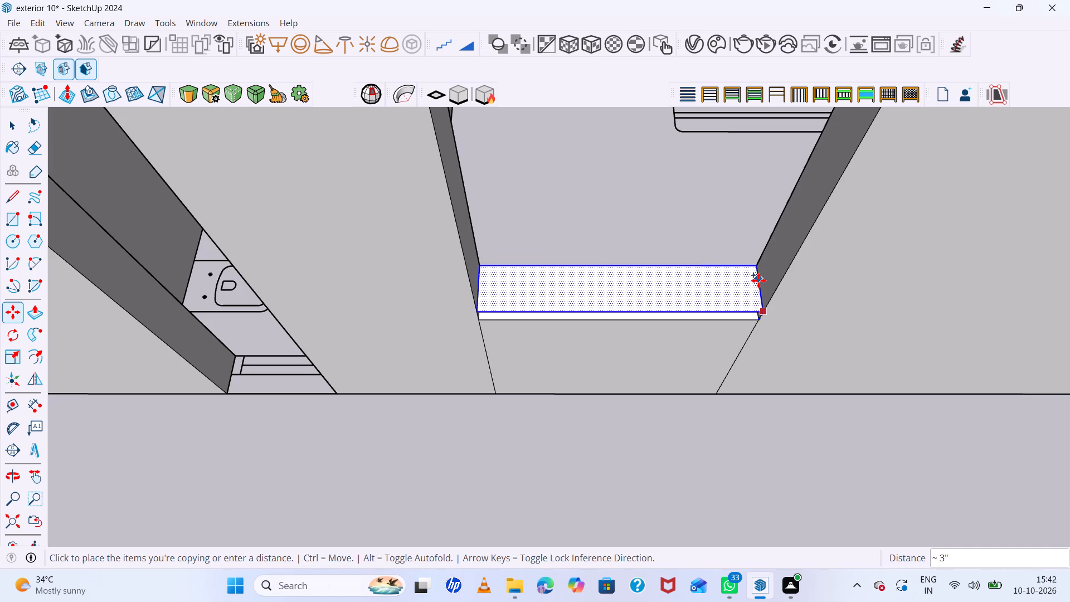
scroll(758, 280, down, 10)
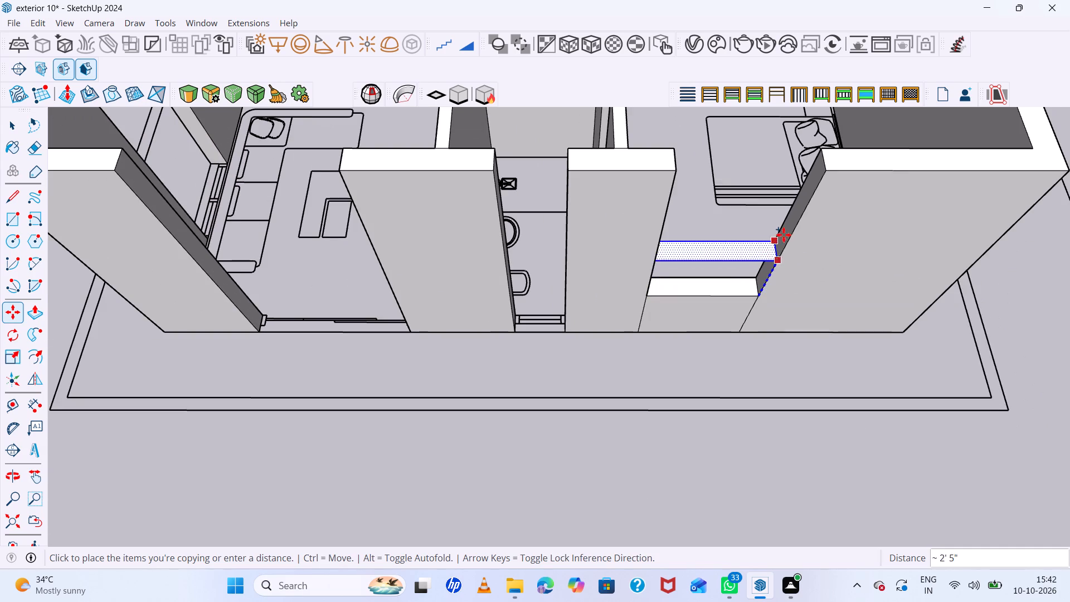
click(832, 171)
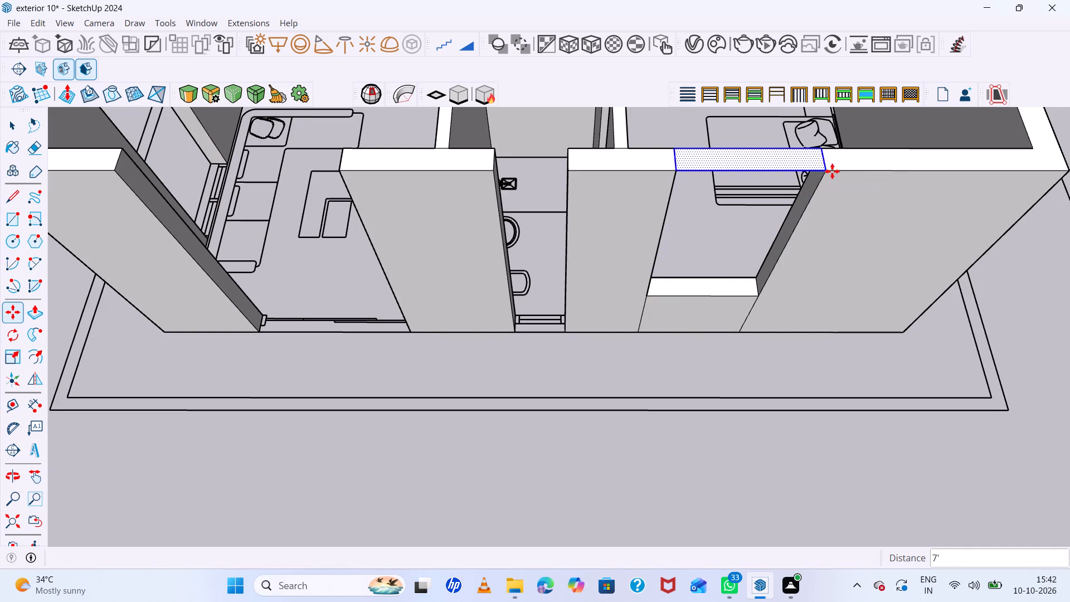
key(space)
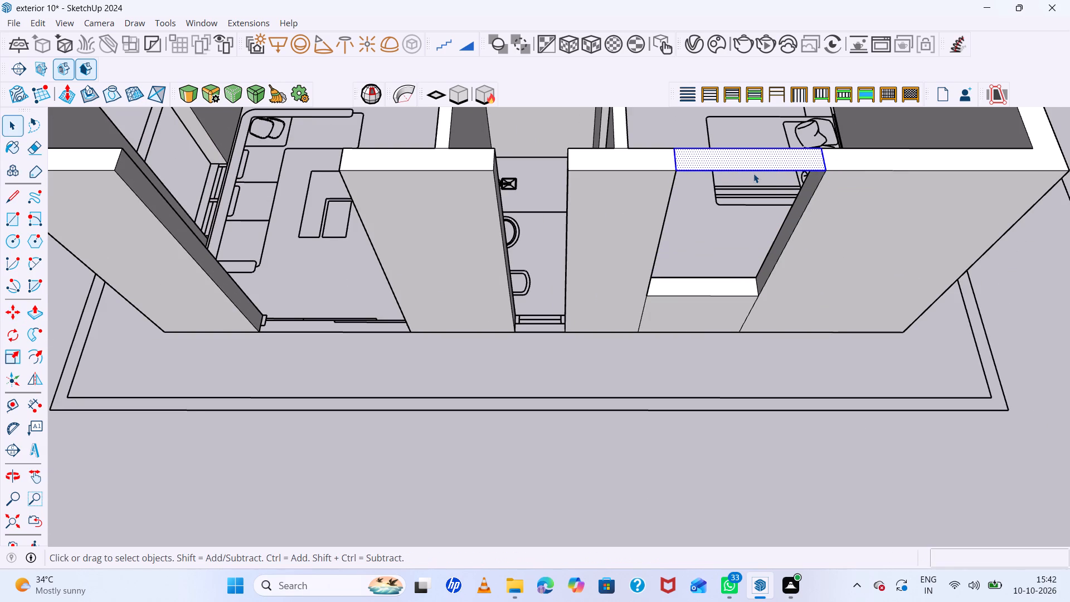
Push the copied face at the wall top down 3' to form the lintel above the bedroom window.
key(p)
click(752, 173)
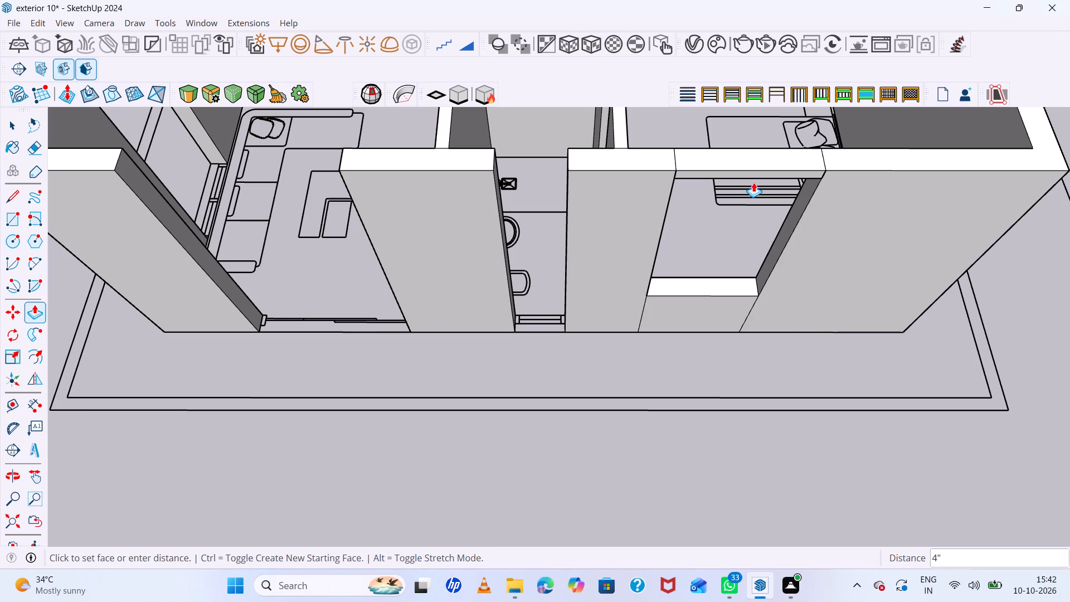
text(3')
key(Return)
key(space)
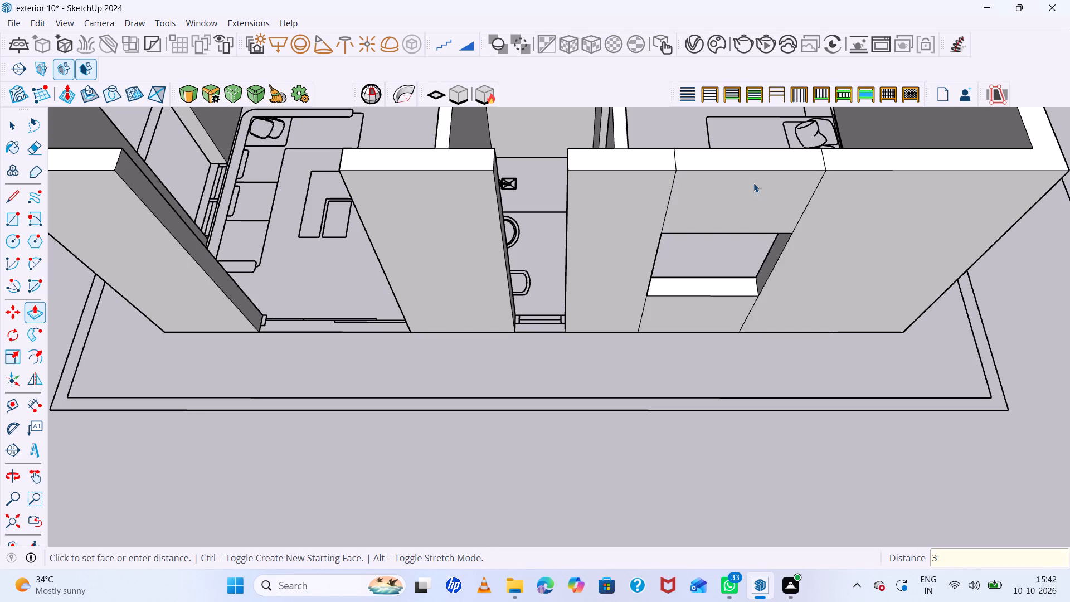
Erase the seam edges above and below this bedroom window on the wall's outer face and across its top.
key(e)
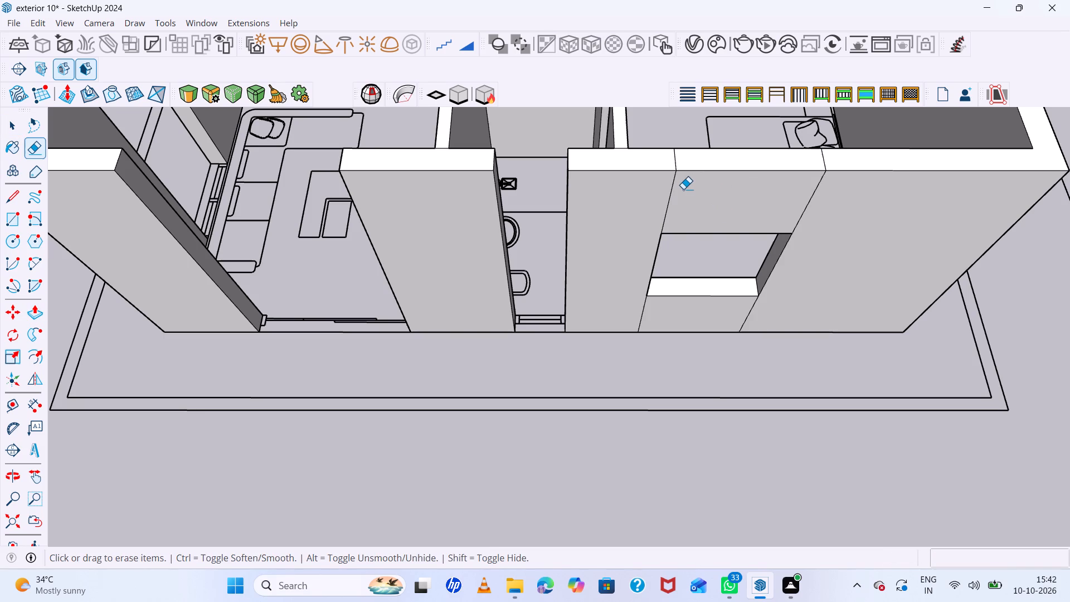
click(671, 186)
click(675, 164)
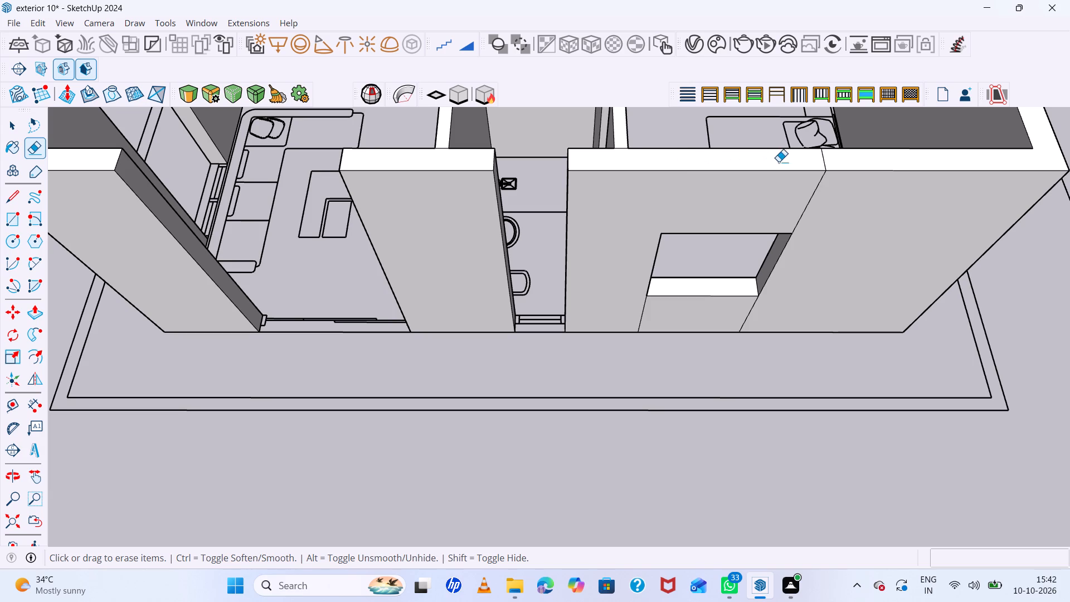
click(779, 164)
click(823, 157)
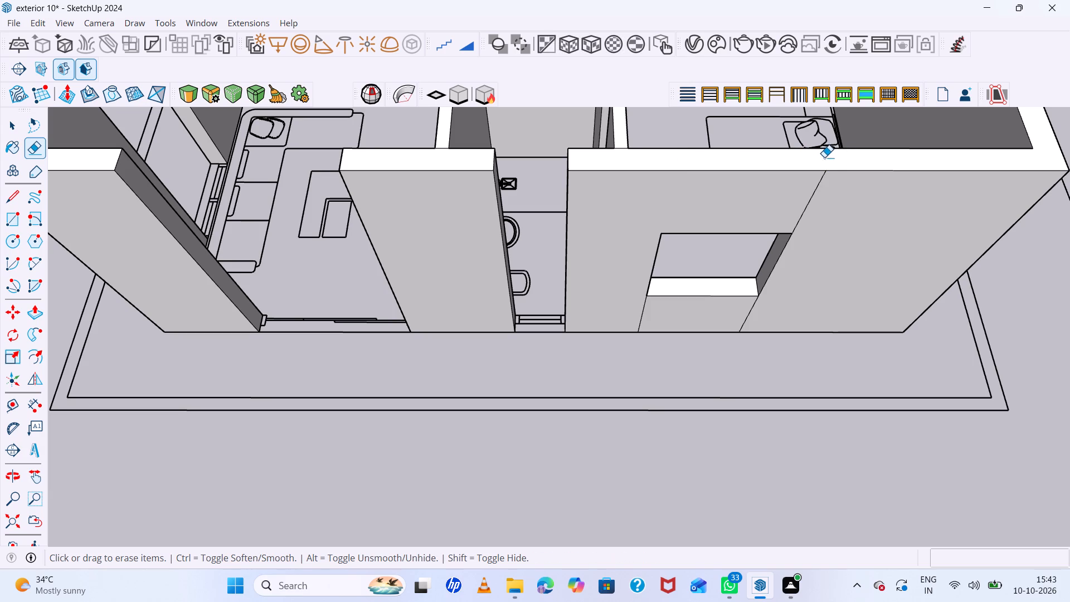
click(818, 186)
scroll(797, 265, down, 4)
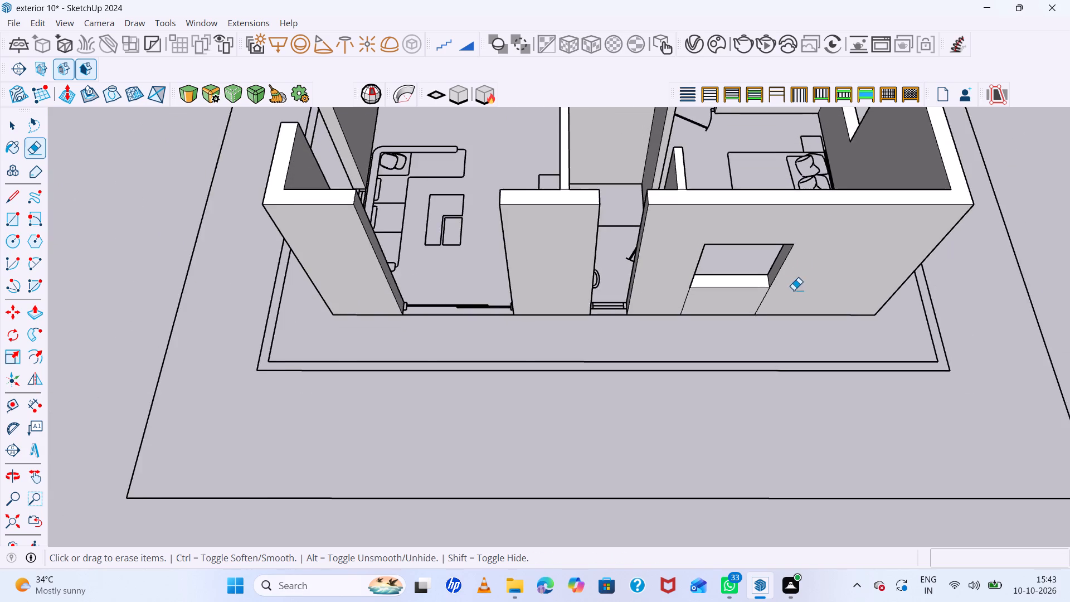
middle_drag(792, 289, 787, 183)
scroll(791, 249, up, 8)
drag(746, 326, 581, 323)
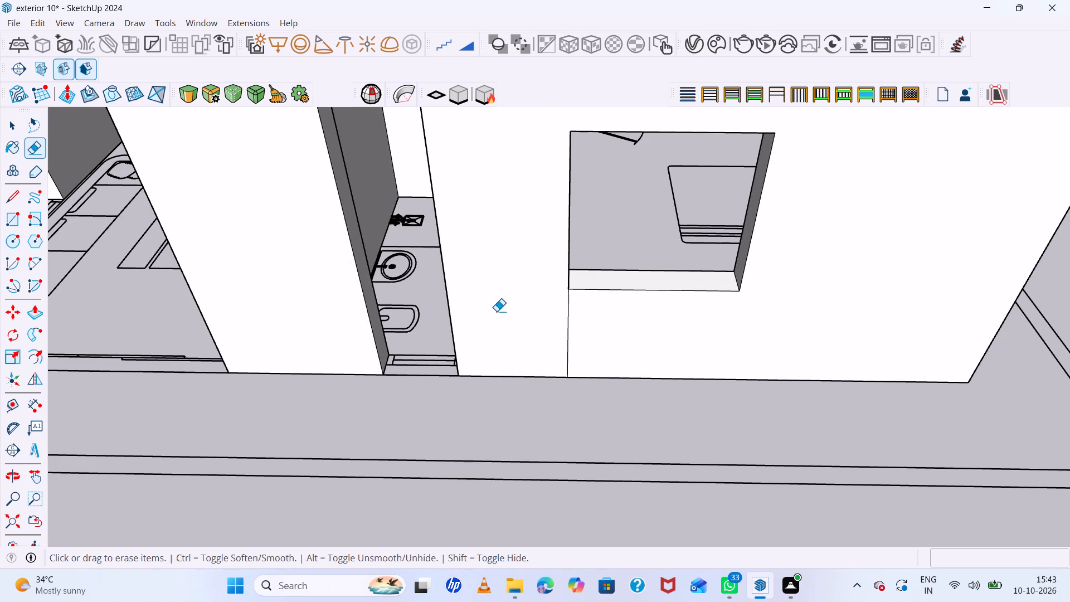
drag(516, 317, 665, 321)
Erase the sill and lintel seam edges on the inner face of this bedroom window wall.
scroll(639, 239, down, 14)
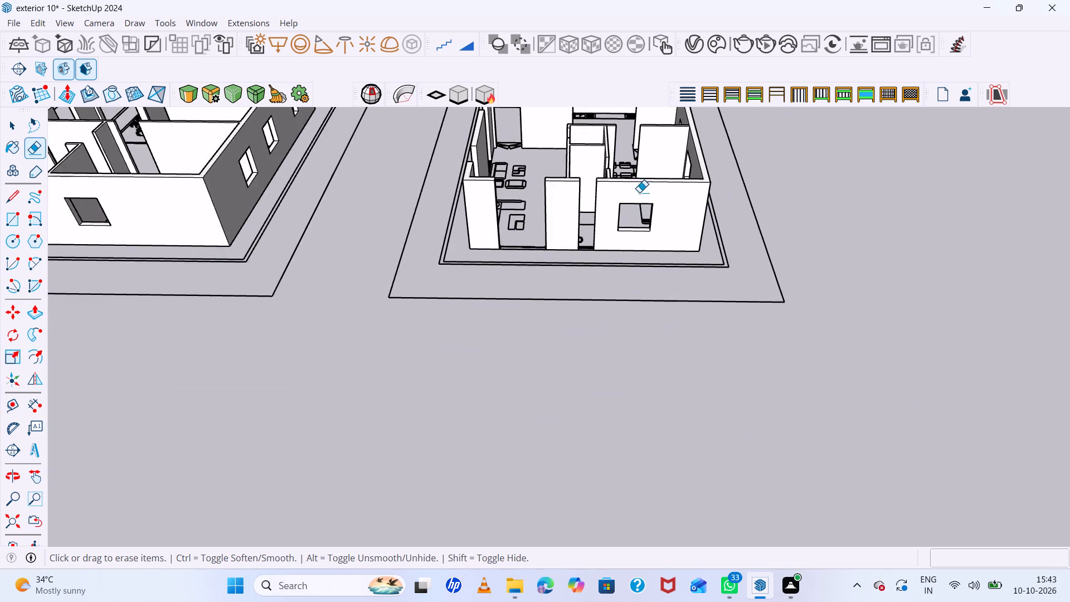
middle_drag(644, 181, 686, 373)
scroll(644, 233, up, 7)
middle_drag(663, 271, 685, 370)
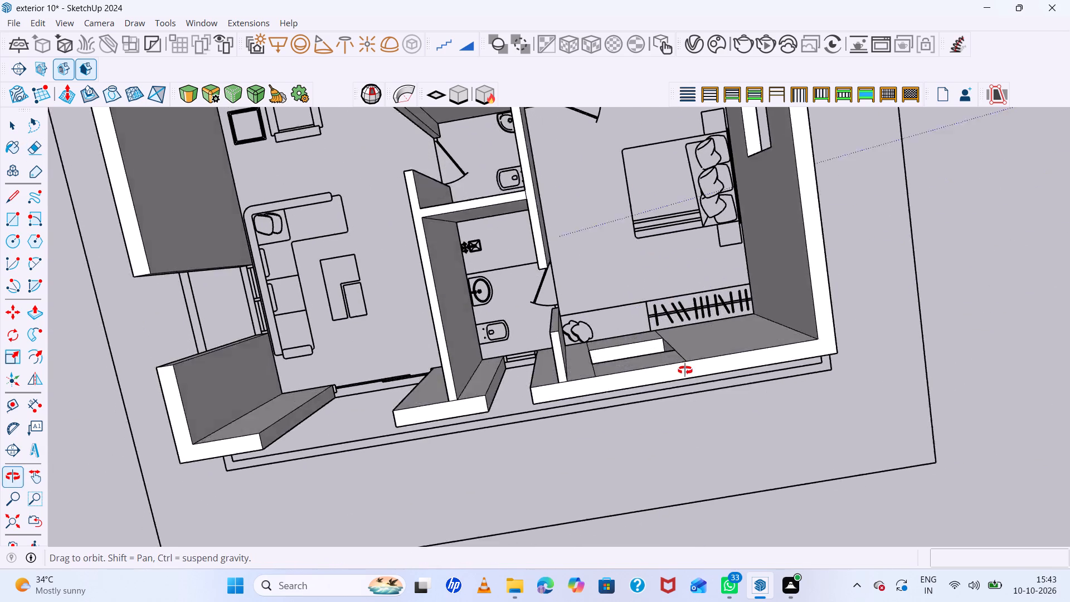
middle_drag(685, 370, 702, 450)
scroll(680, 361, up, 7)
drag(655, 299, 596, 301)
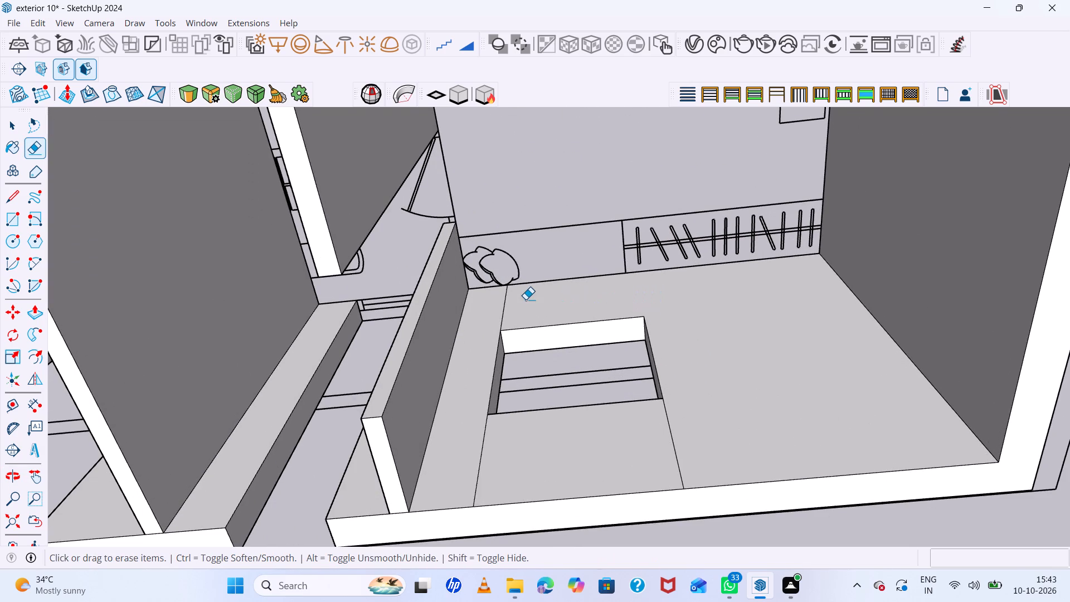
drag(501, 299, 521, 304)
scroll(697, 309, down, 7)
scroll(698, 368, up, 7)
drag(695, 379, 695, 381)
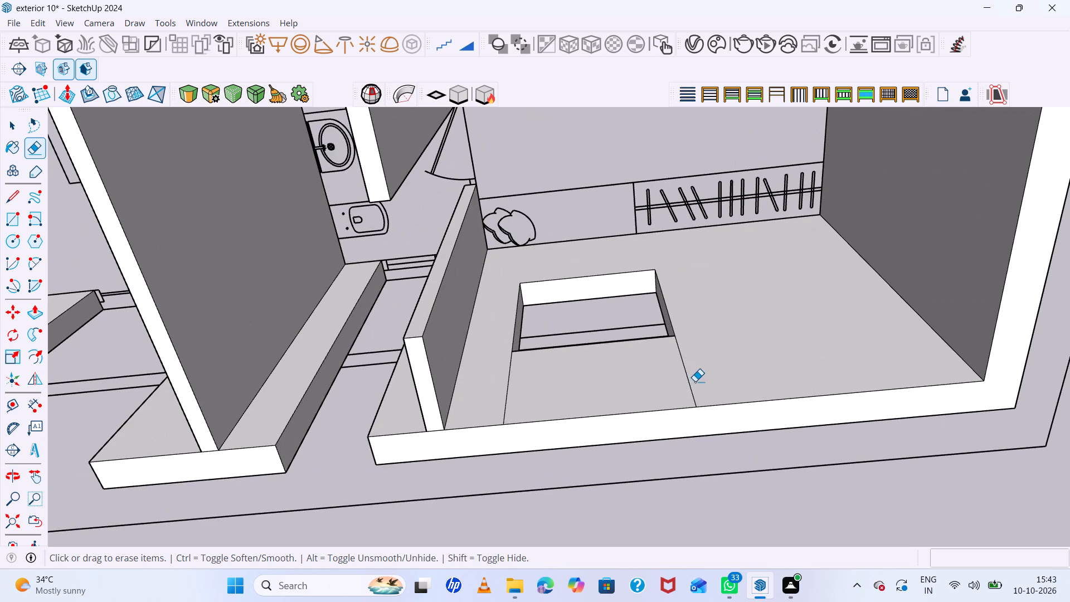
drag(695, 381, 622, 385)
drag(508, 394, 501, 397)
Draw a rectangle about 2' by 9" across the base of the bathroom's outer wall opening.
scroll(611, 360, down, 17)
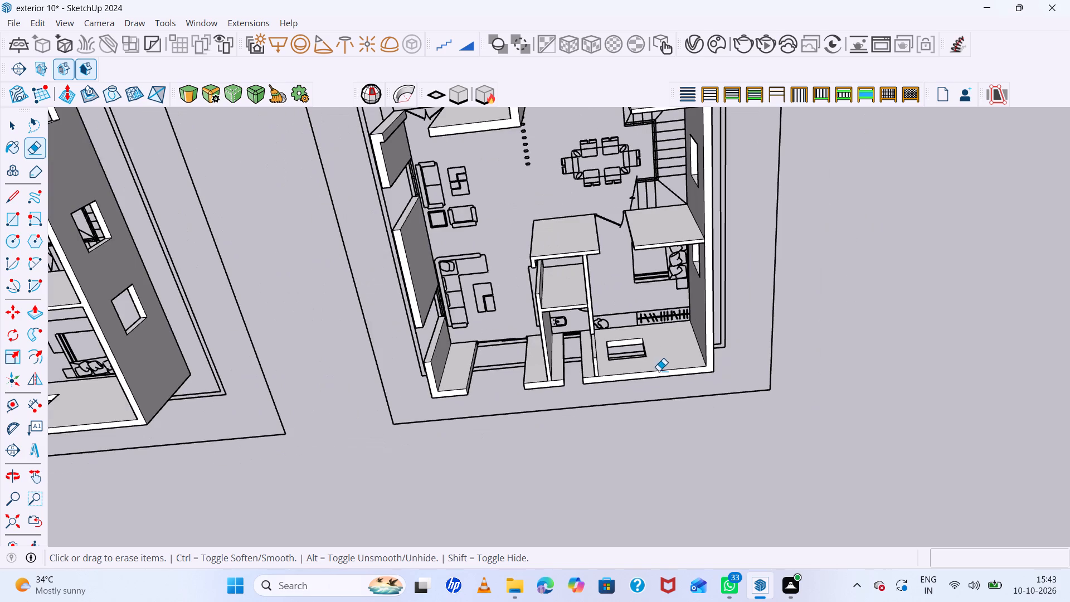
middle_drag(697, 212, 699, 203)
scroll(661, 348, up, 8)
middle_drag(624, 387, 649, 233)
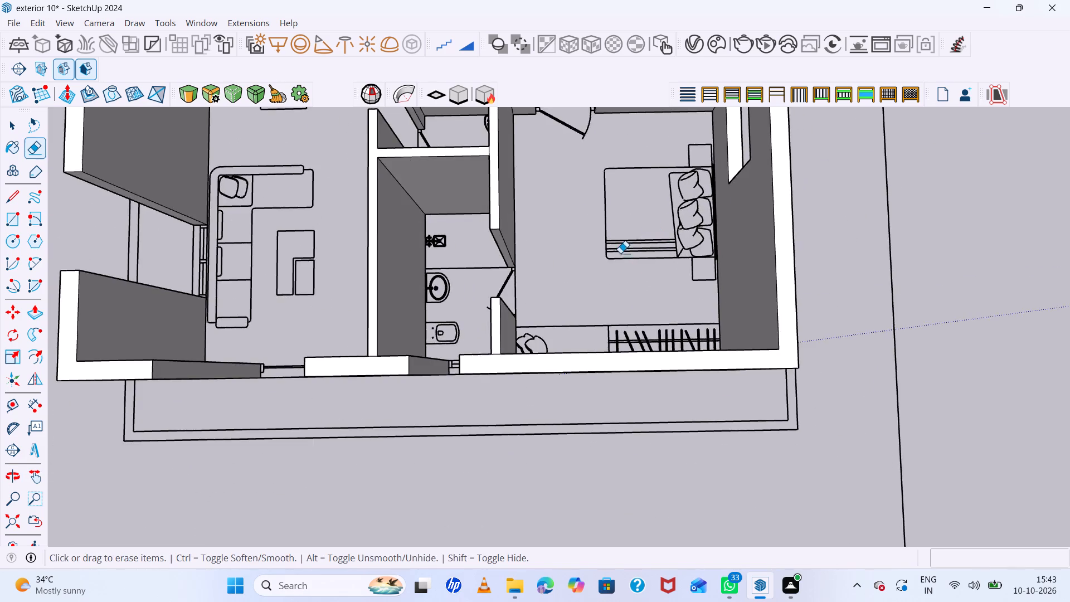
scroll(618, 262, down, 8)
scroll(562, 328, up, 20)
scroll(562, 328, up, 1)
middle_drag(610, 305, 620, 284)
scroll(568, 269, up, 7)
key(r)
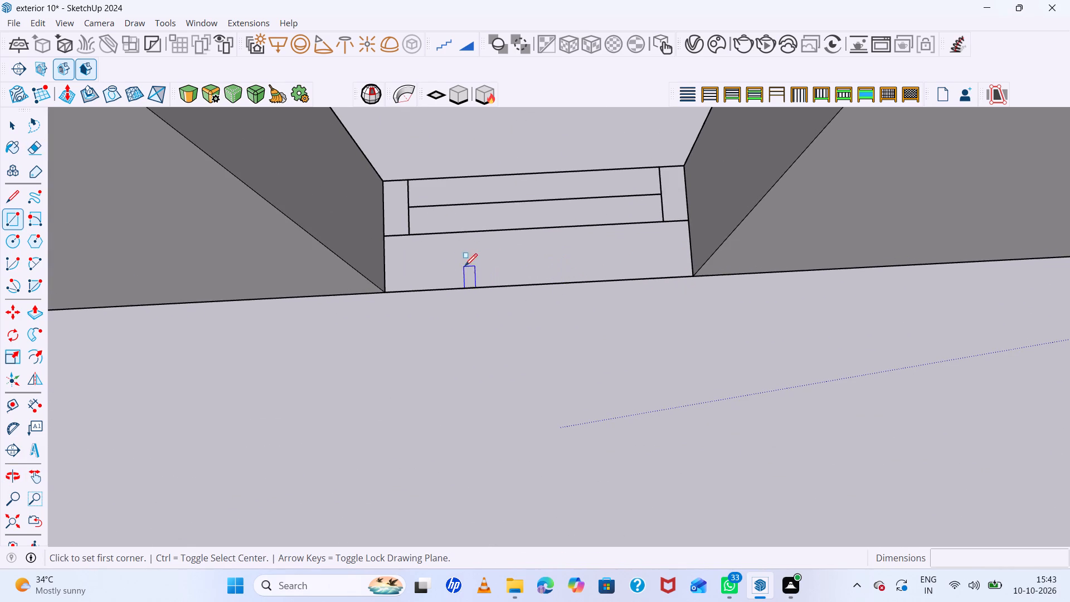
click(388, 292)
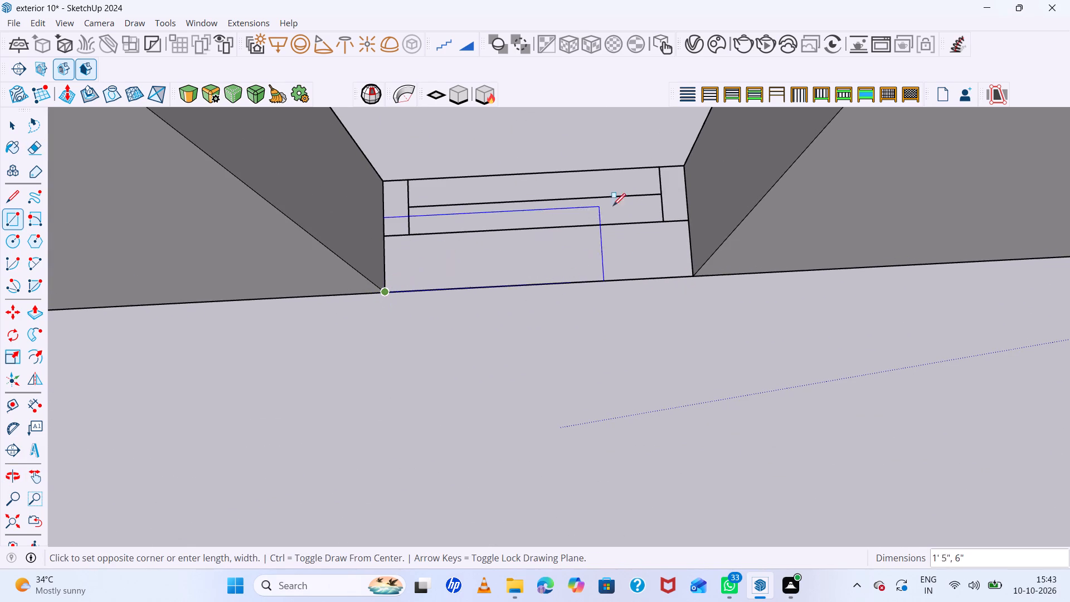
click(687, 162)
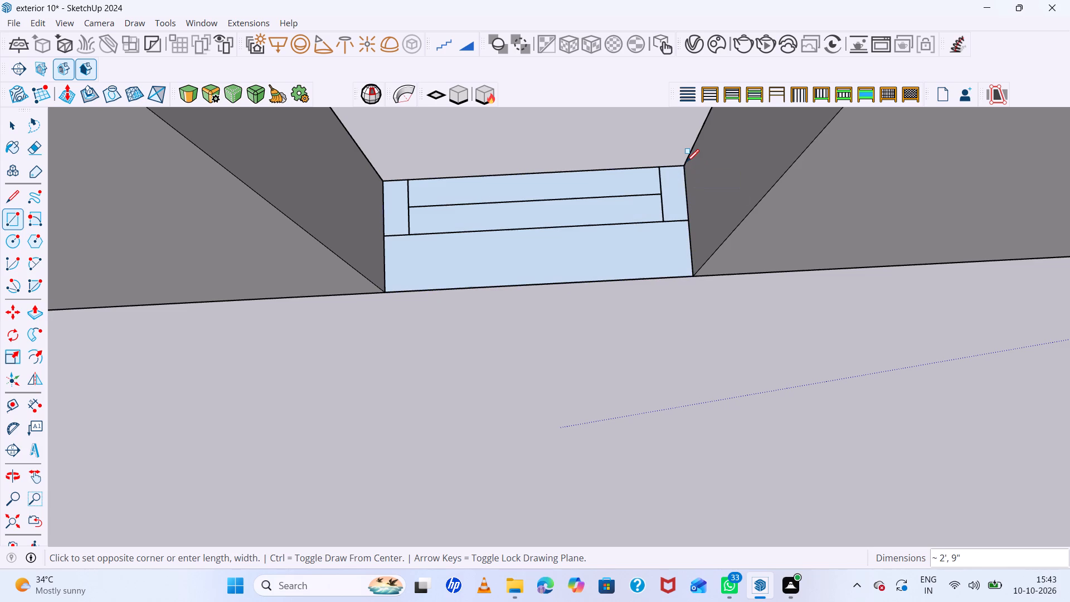
Pull the bathroom opening's base rectangle up to about half the wall height to form its sill wall.
key(p)
click(596, 264)
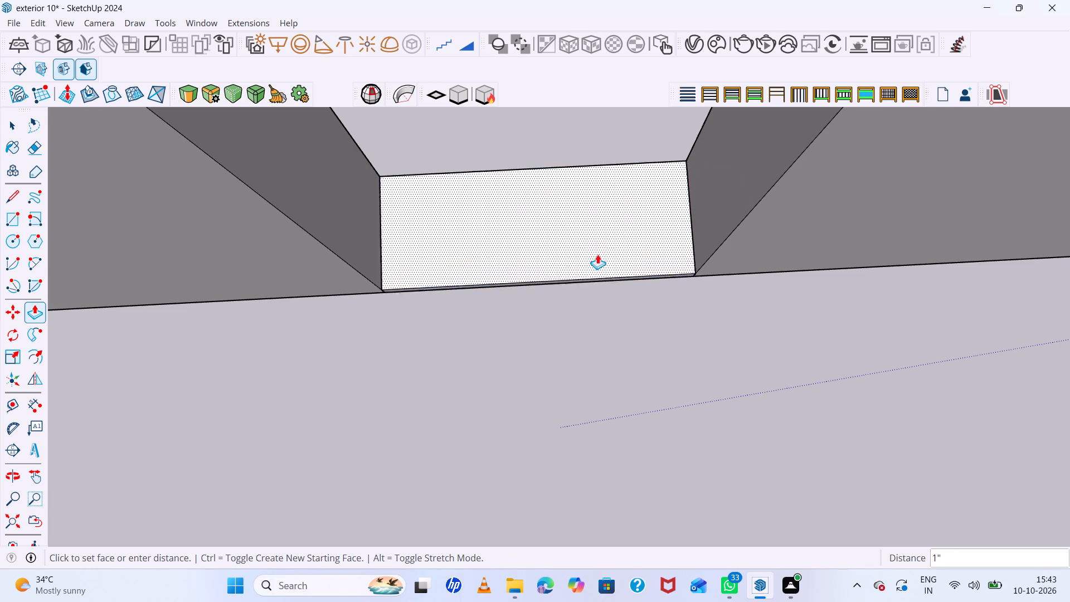
scroll(595, 237, down, 16)
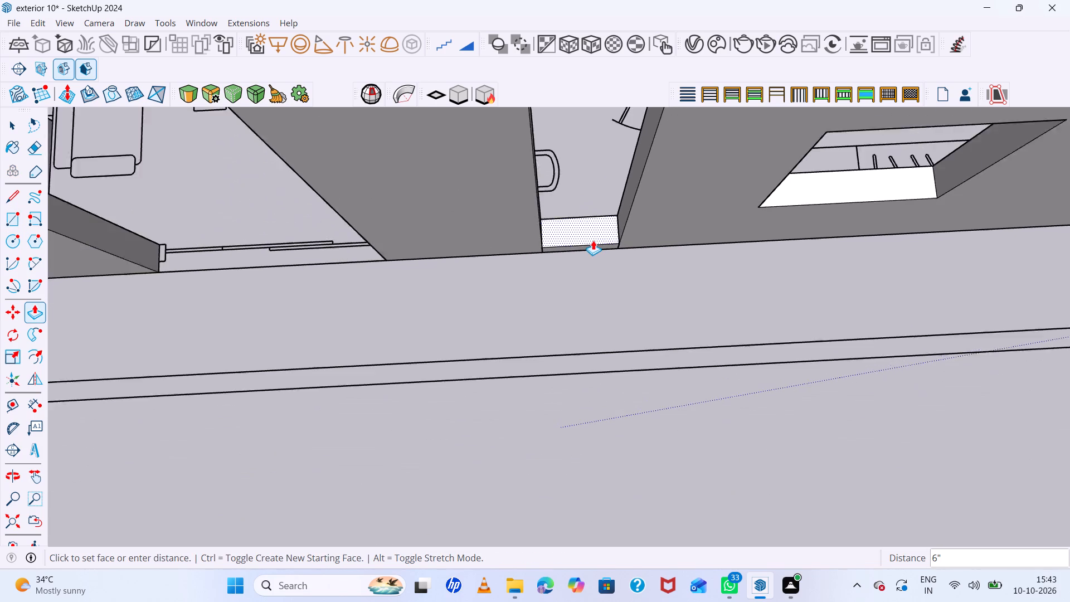
scroll(593, 240, down, 7)
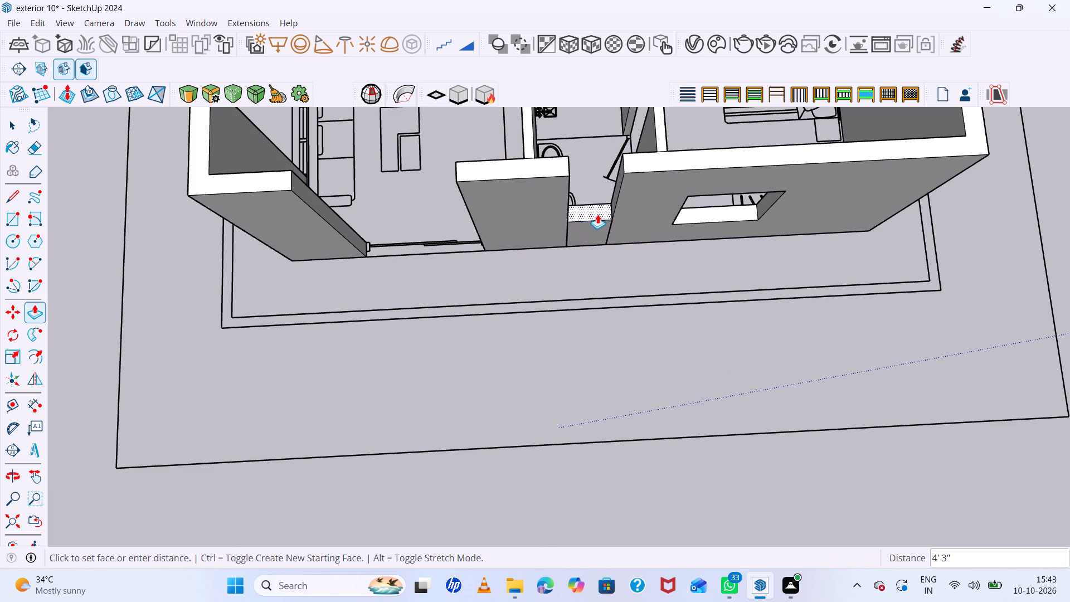
click(606, 214)
key(space)
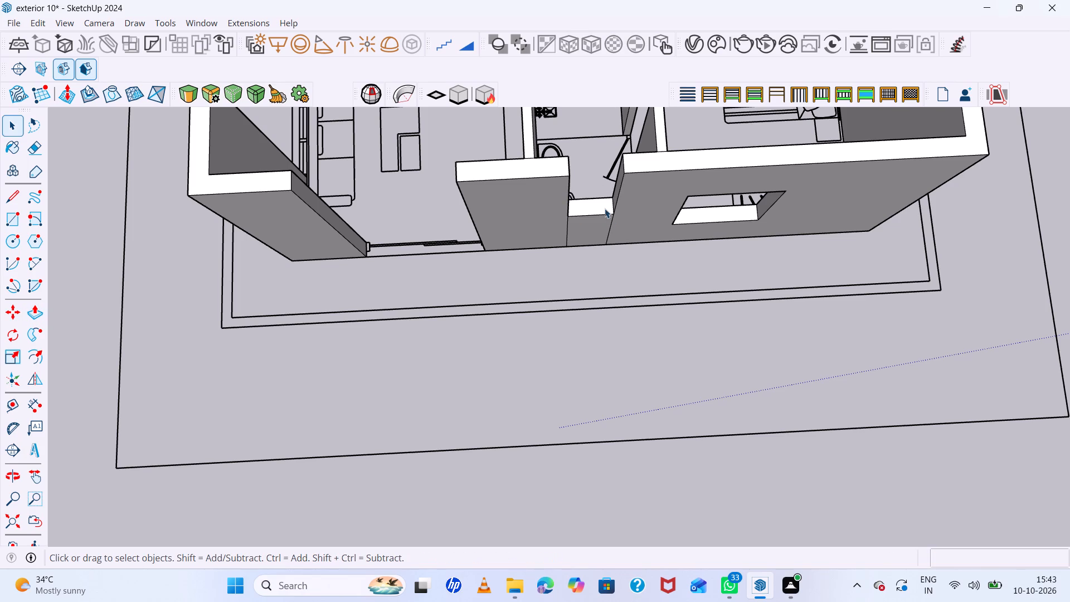
Copy the bathroom sill's top face up 4' 11" to the top of the wall.
click(604, 207)
key(m)
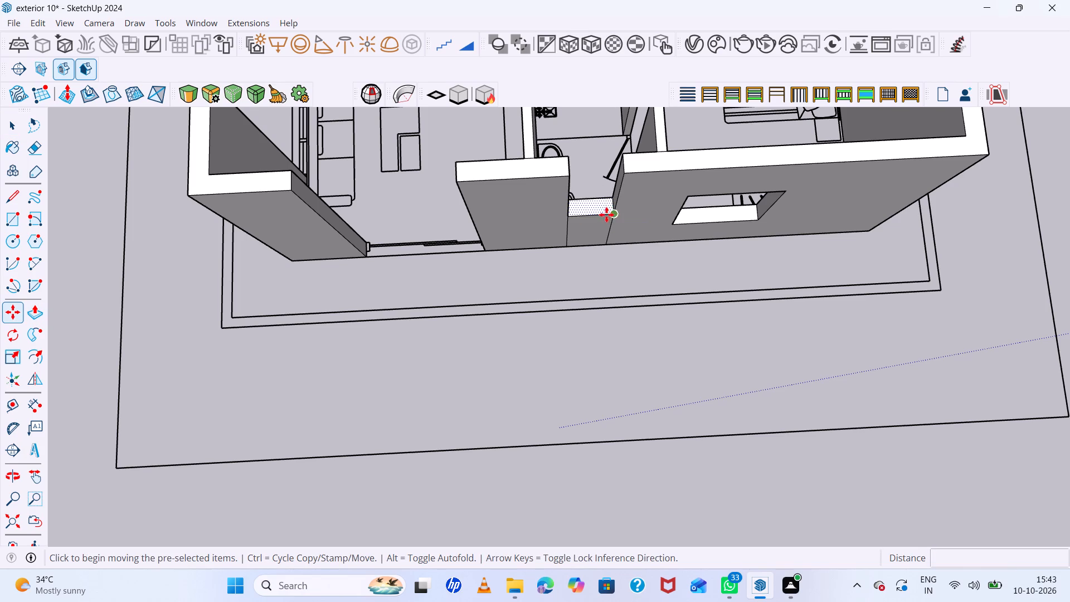
scroll(609, 217, up, 5)
click(617, 212)
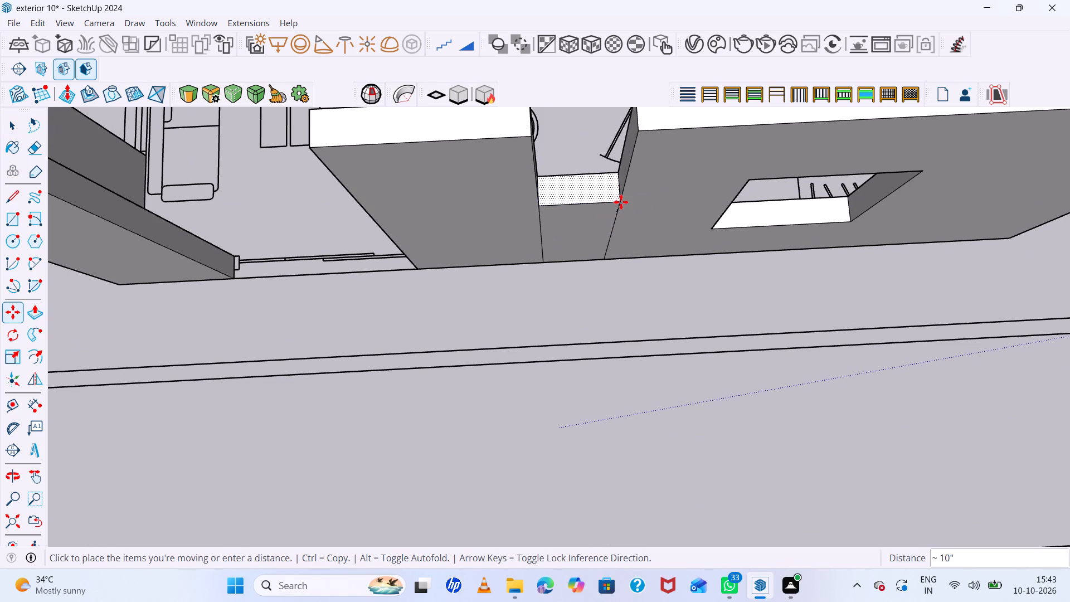
click(643, 132)
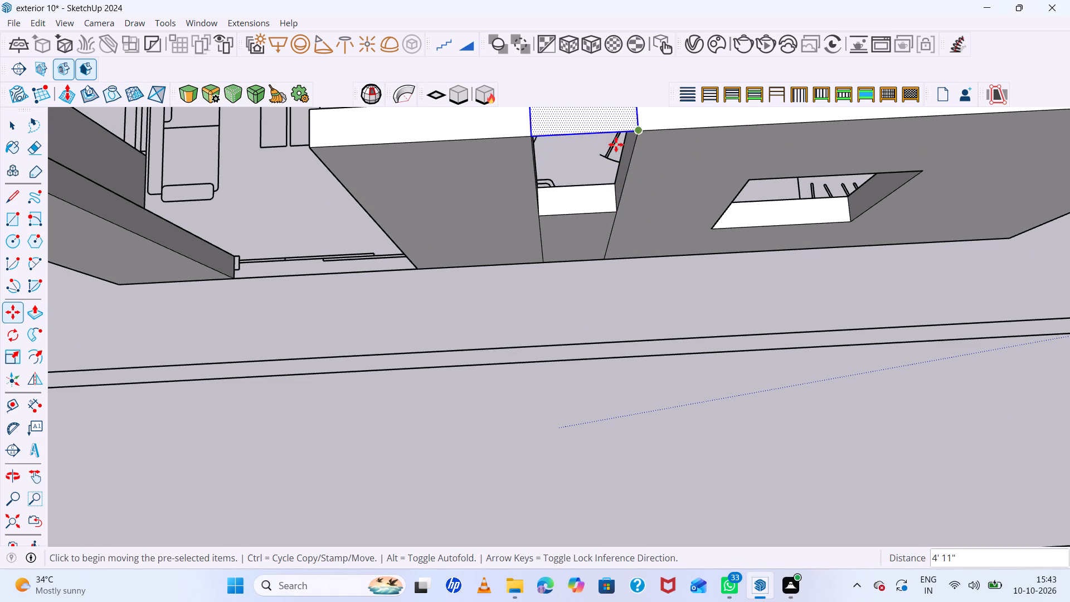
Push the copied top face over the bathroom opening down 3' to form its lintel wall.
key(p)
scroll(581, 177, down, 3)
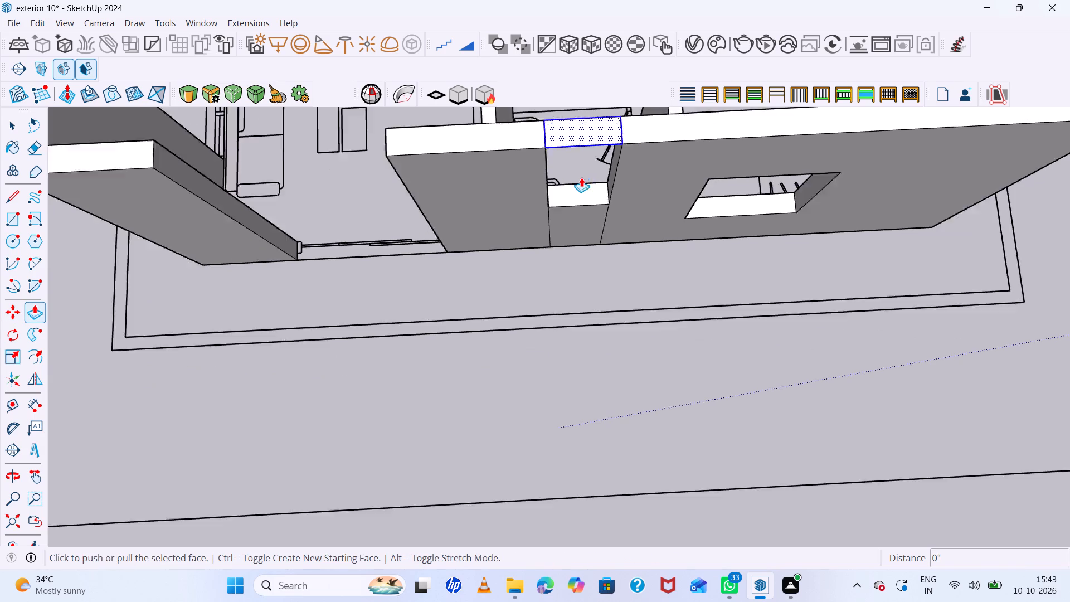
scroll(581, 177, down, 2)
click(592, 149)
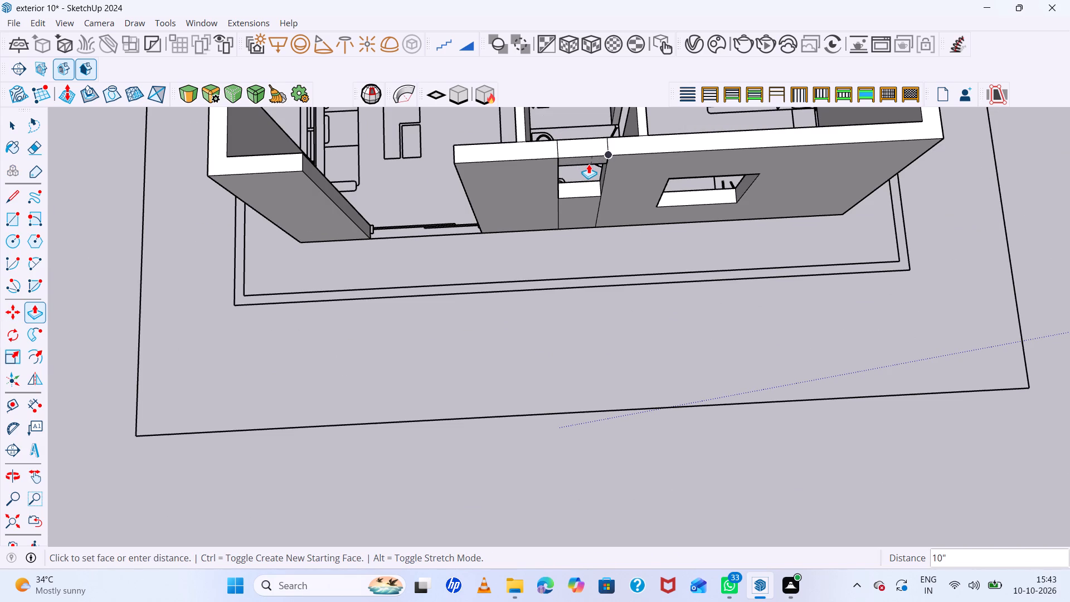
text(3')
key(Return)
Raise the underside of the bathroom opening's lintel by about 1' 2".
scroll(562, 167, up, 5)
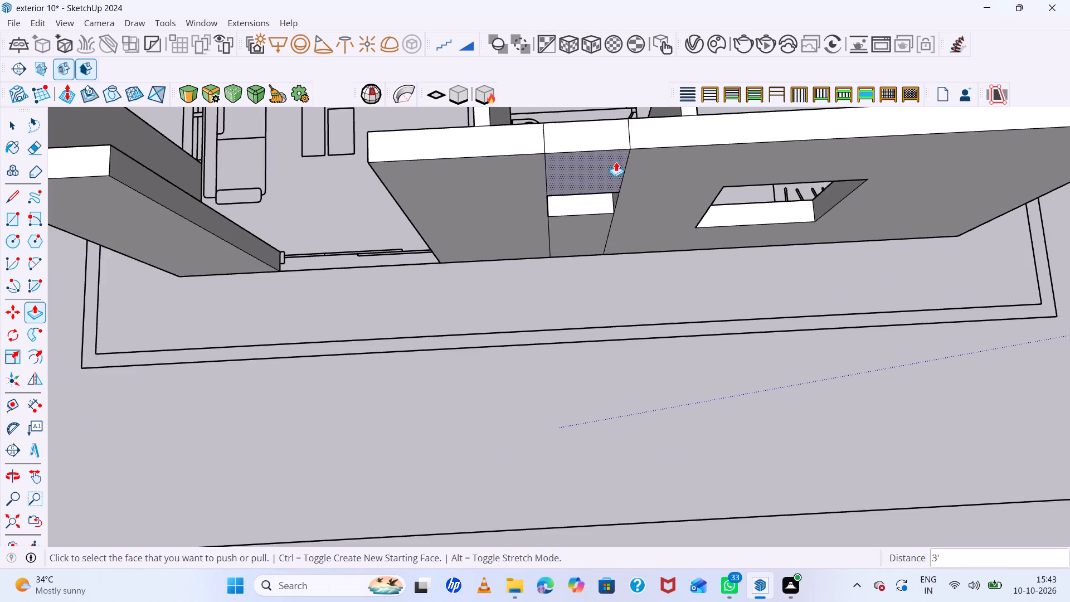
scroll(636, 177, up, 4)
middle_drag(678, 190, 657, 94)
scroll(658, 96, up, 1)
scroll(605, 166, up, 6)
middle_drag(621, 171, 629, 142)
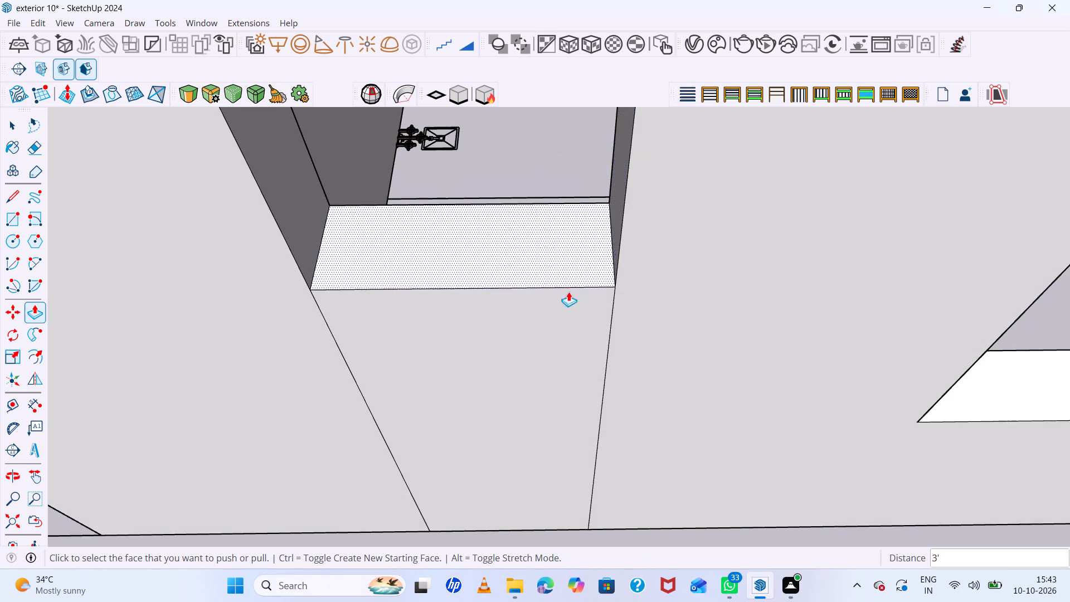
scroll(572, 297, down, 14)
scroll(586, 246, up, 5)
middle_drag(580, 237, 585, 191)
middle_click(585, 190)
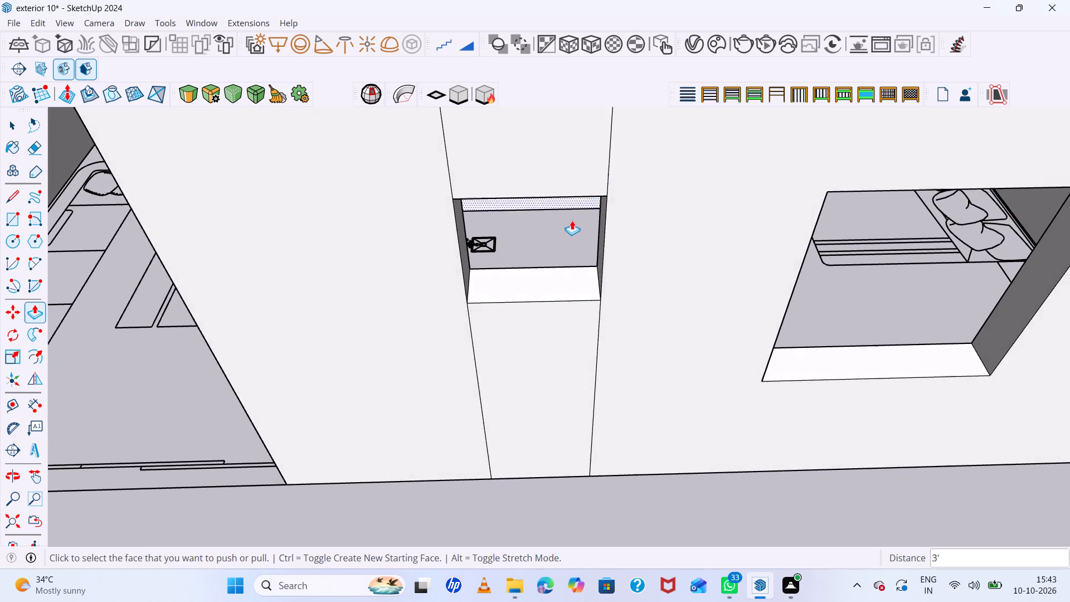
scroll(564, 253, down, 11)
middle_drag(589, 186, 597, 146)
scroll(587, 215, up, 11)
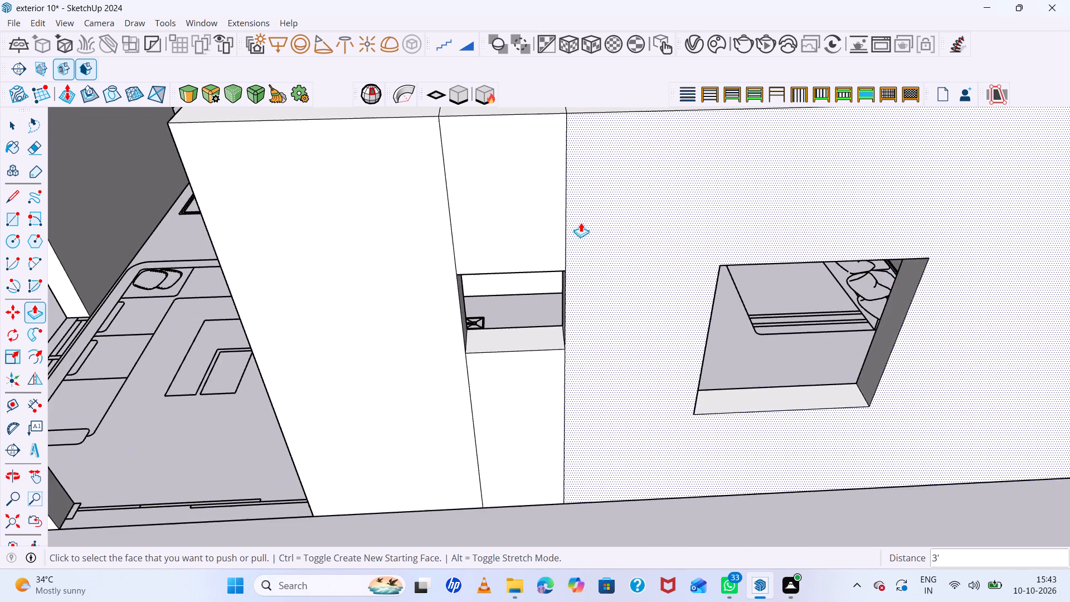
middle_drag(600, 226, 622, 179)
middle_click(625, 176)
scroll(570, 200, up, 6)
scroll(570, 210, down, 6)
middle_drag(575, 246, 597, 161)
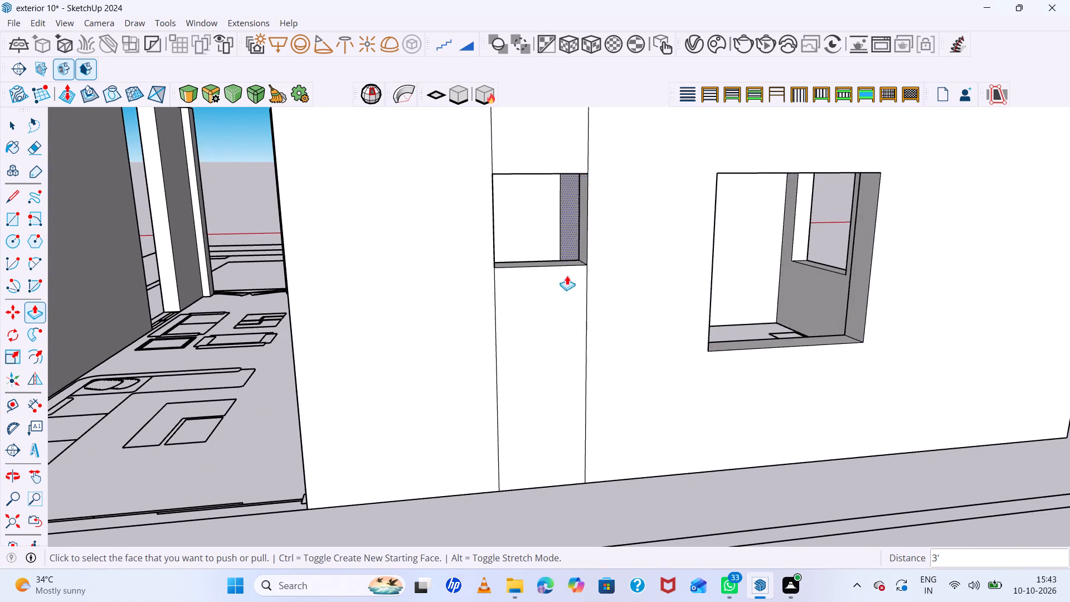
scroll(570, 323, down, 16)
scroll(551, 227, up, 11)
scroll(567, 249, down, 13)
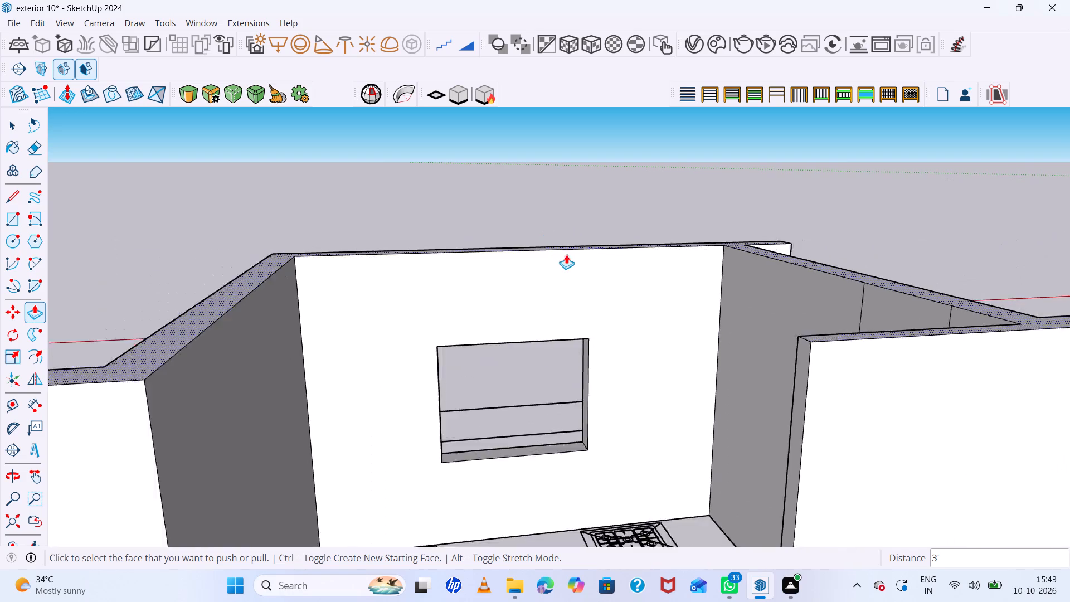
scroll(566, 254, down, 12)
scroll(617, 324, up, 6)
middle_drag(628, 299, 625, 200)
middle_click(625, 198)
scroll(635, 255, up, 2)
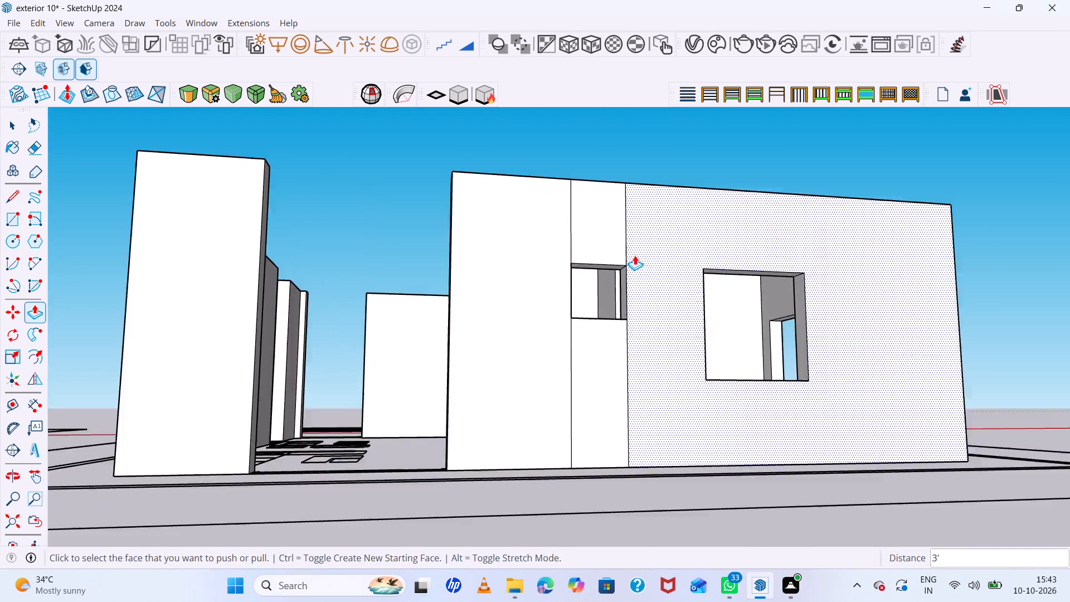
scroll(635, 255, up, 9)
middle_drag(644, 278, 649, 243)
click(601, 257)
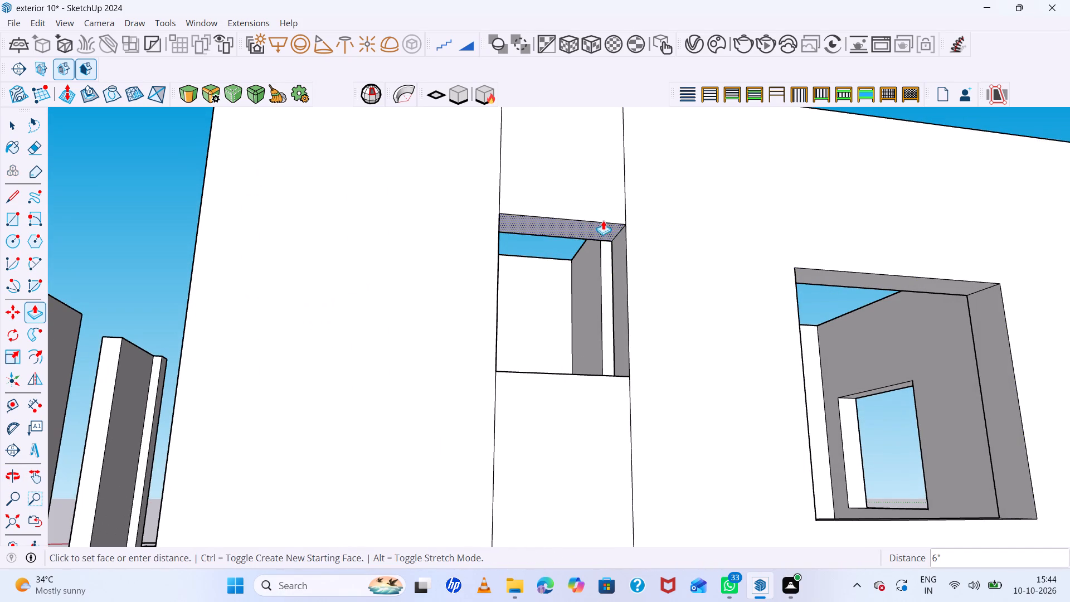
click(604, 190)
Raise the bathroom sill's top face slightly, then readjust its height by about 4".
scroll(588, 298, down, 5)
middle_drag(580, 324, 548, 469)
scroll(580, 324, up, 1)
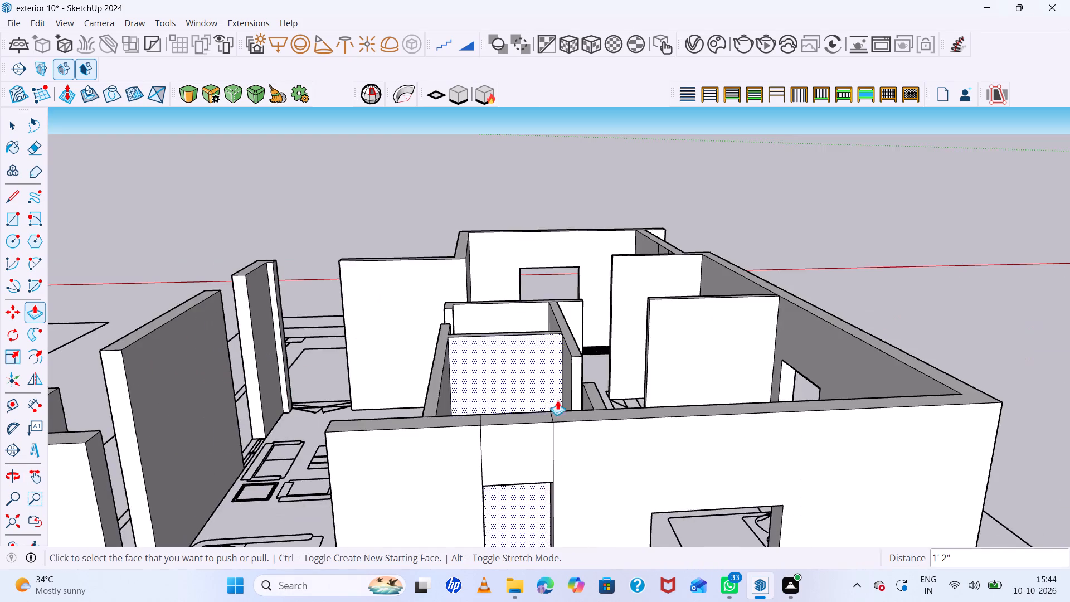
scroll(559, 392, down, 7)
scroll(567, 465, up, 6)
click(536, 471)
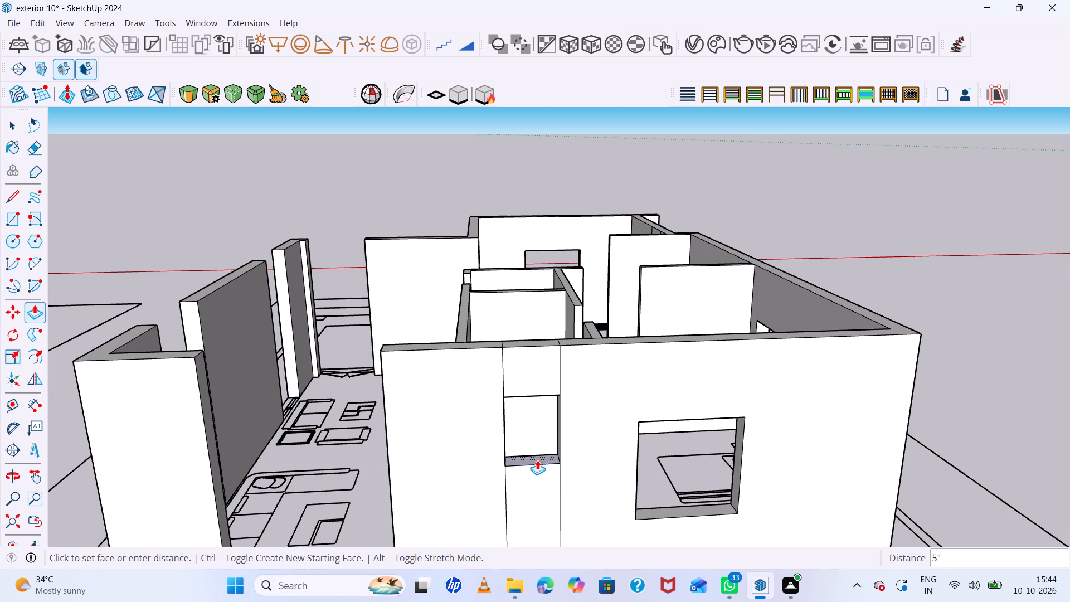
click(537, 449)
click(537, 449)
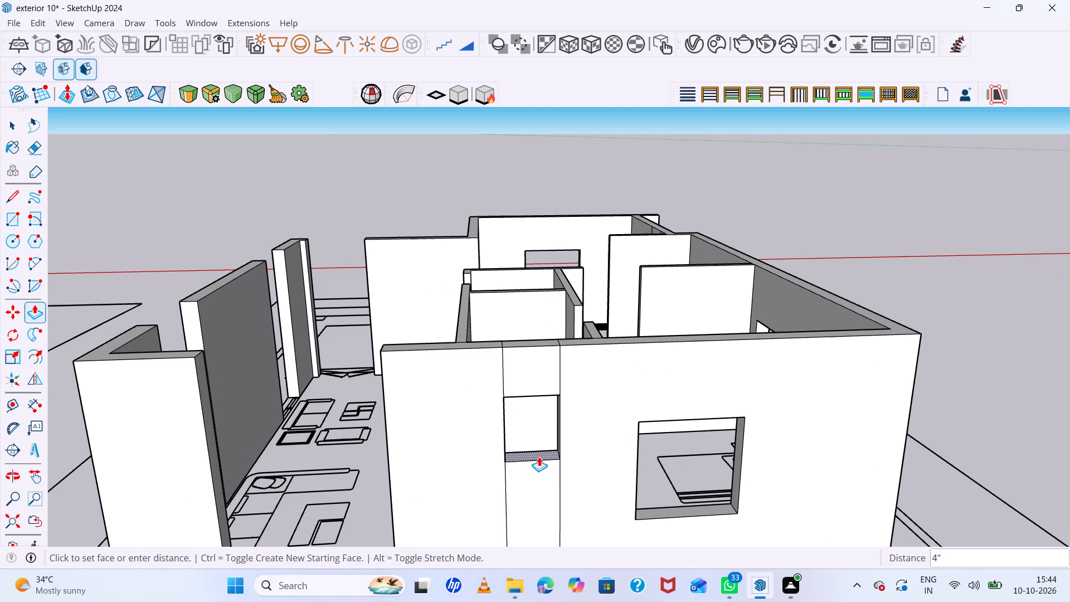
click(539, 457)
Erase the bathroom lintel's seam edges on the wall's outer face and across the wall top.
scroll(515, 392, down, 12)
middle_drag(582, 397, 508, 421)
scroll(507, 421, up, 7)
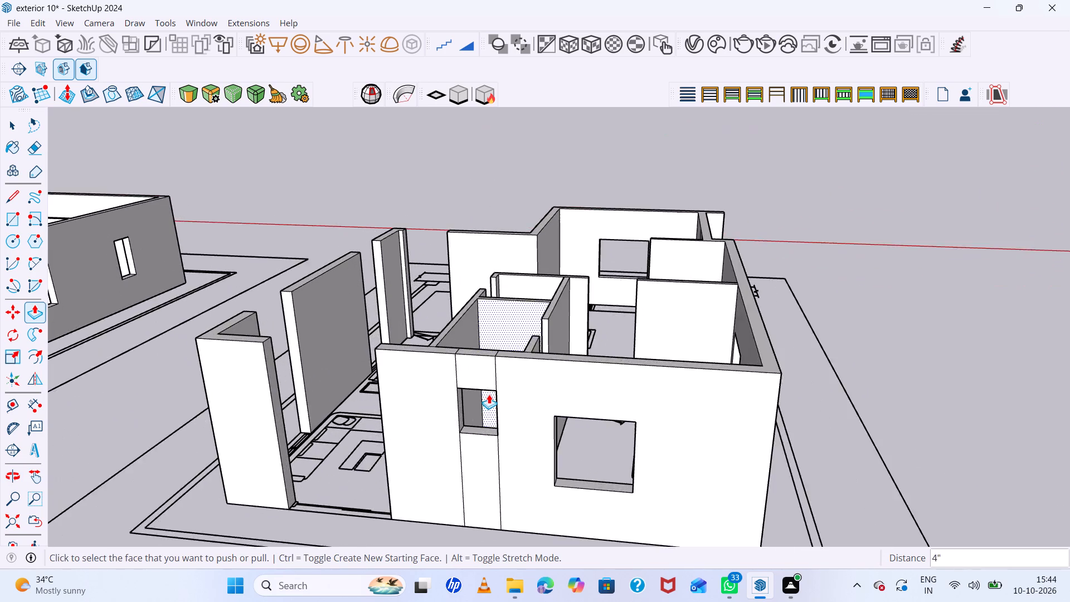
scroll(489, 394, up, 11)
key(e)
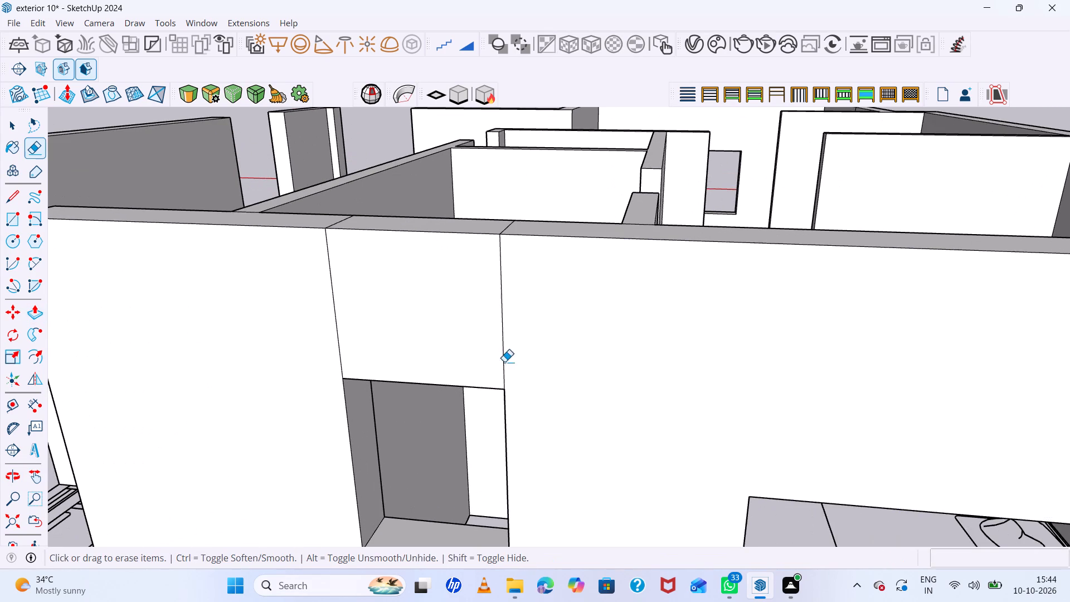
click(497, 341)
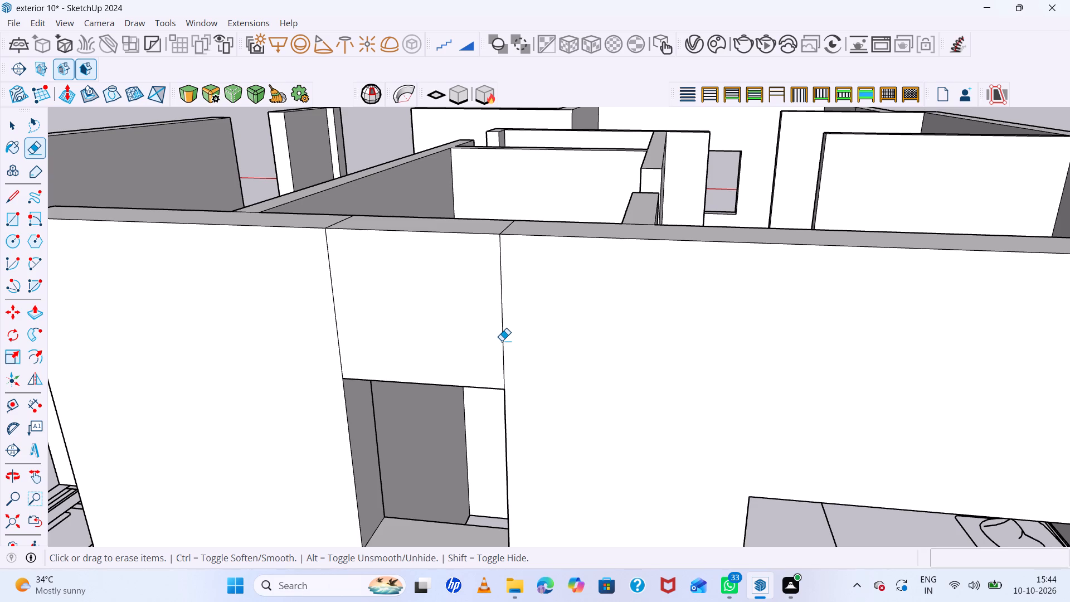
click(503, 328)
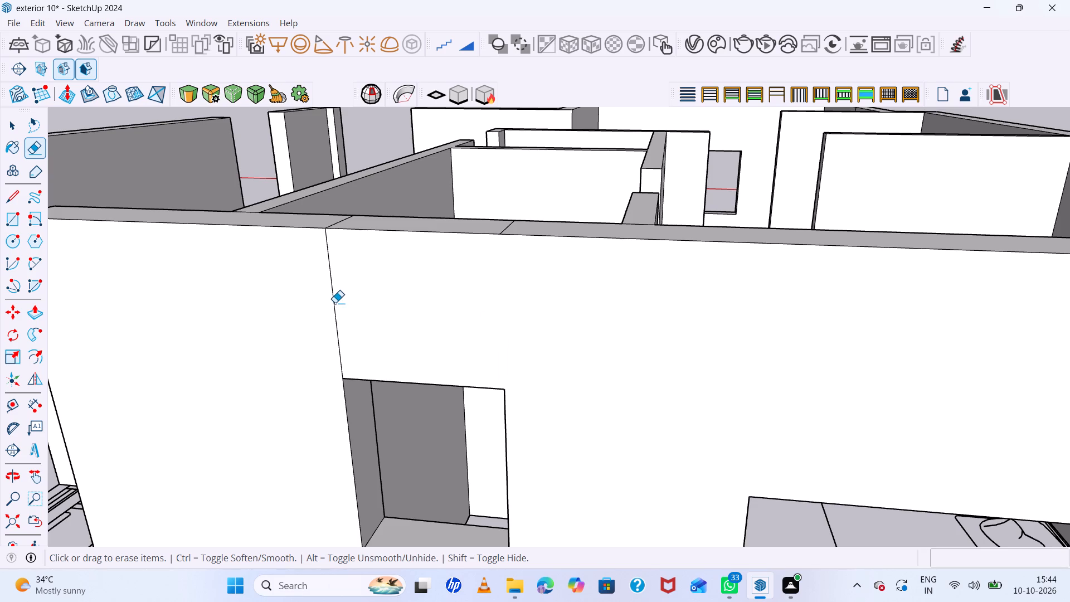
click(335, 303)
middle_drag(488, 248, 509, 334)
scroll(508, 269, up, 7)
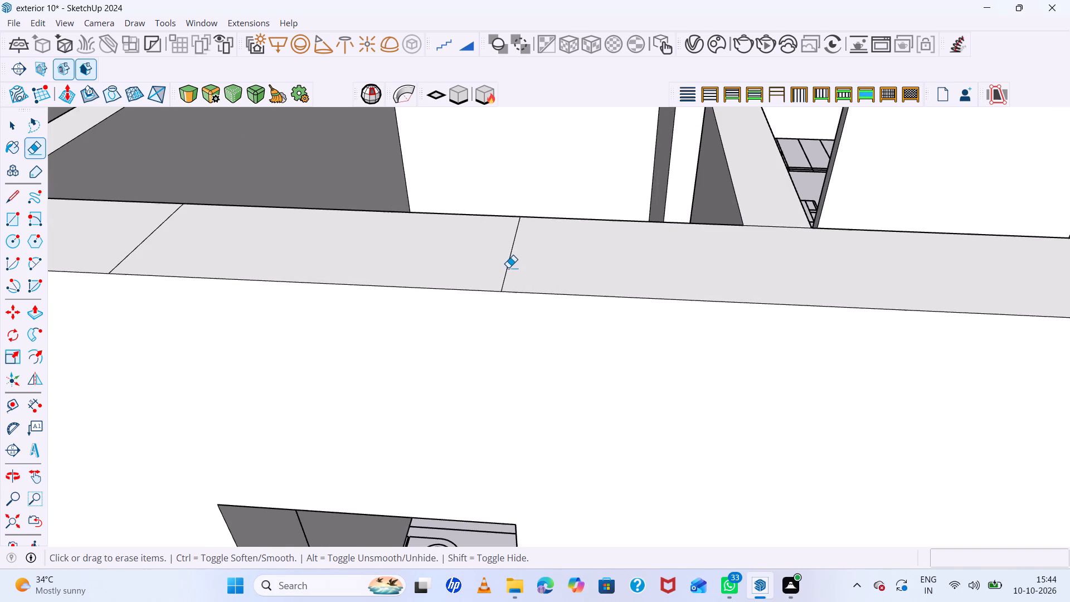
drag(507, 267, 499, 267)
drag(156, 222, 177, 237)
Erase the two seam edges below the bathroom window on the wall's outer face.
scroll(465, 277, down, 4)
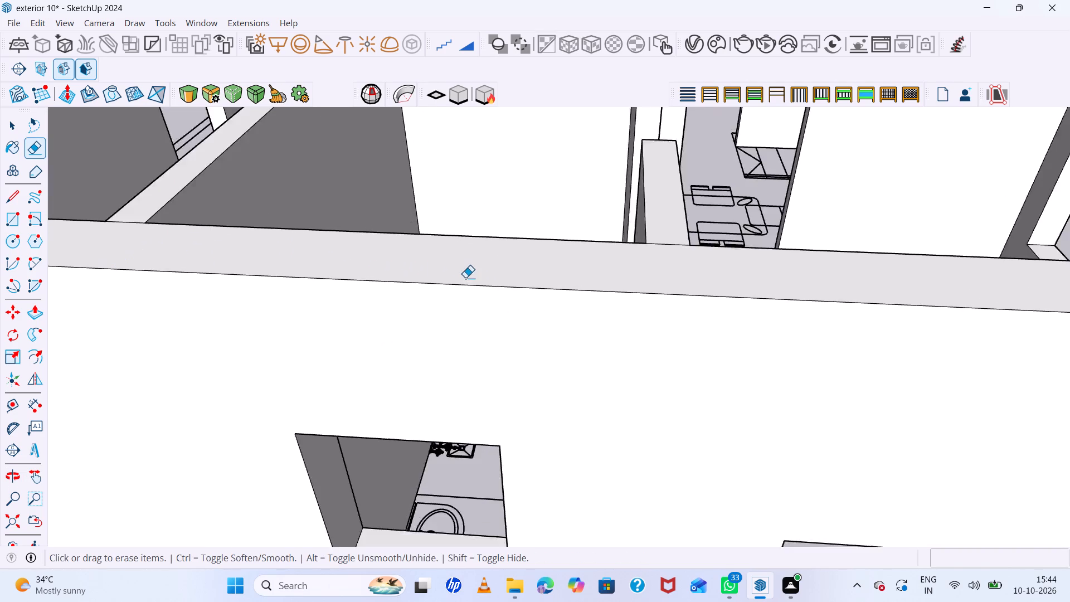
scroll(465, 278, down, 20)
scroll(465, 278, down, 1)
scroll(497, 377, up, 8)
drag(475, 401, 456, 414)
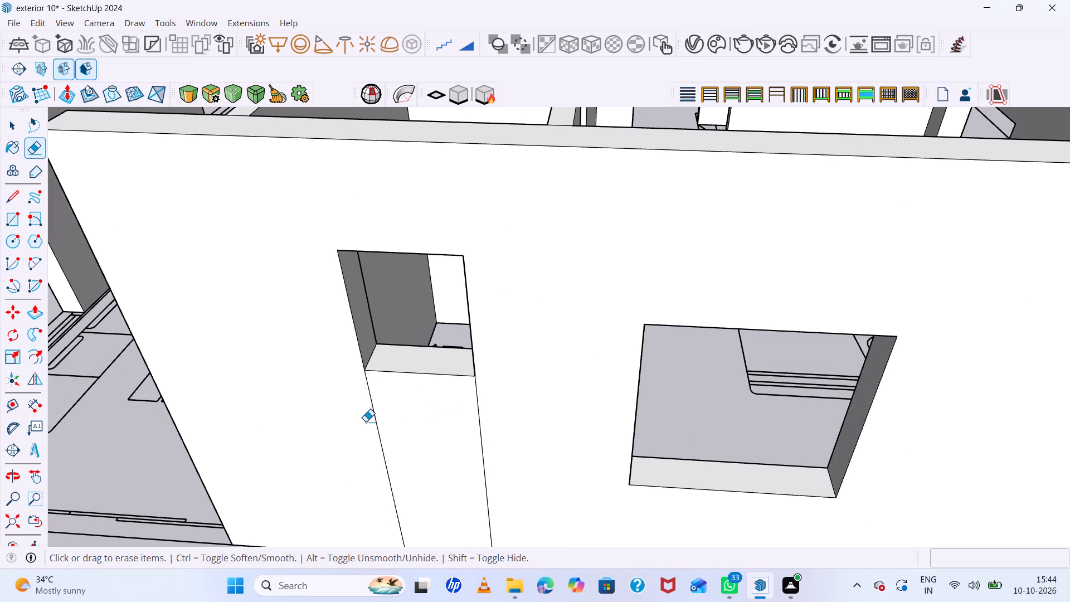
drag(366, 421, 486, 433)
Erase the lintel and sill seam edges around the bathroom window on the wall's inner face.
scroll(488, 401, down, 13)
middle_drag(440, 308, 404, 601)
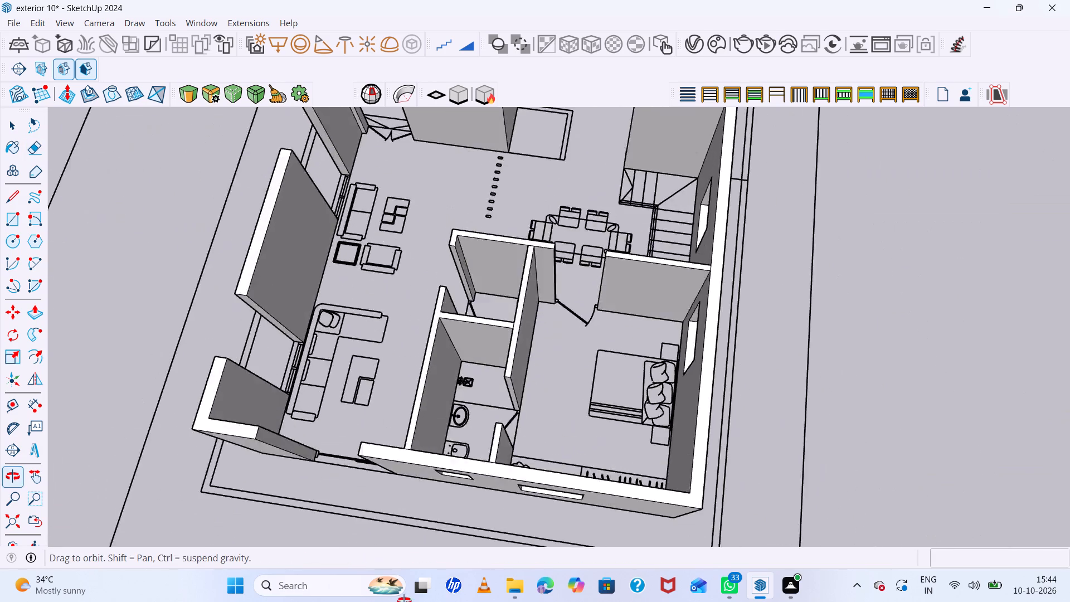
middle_drag(404, 601, 403, 601)
scroll(445, 521, up, 7)
scroll(585, 484, up, 8)
drag(588, 470, 508, 477)
drag(448, 477, 521, 489)
scroll(547, 438, down, 12)
scroll(571, 483, up, 7)
drag(568, 497, 488, 506)
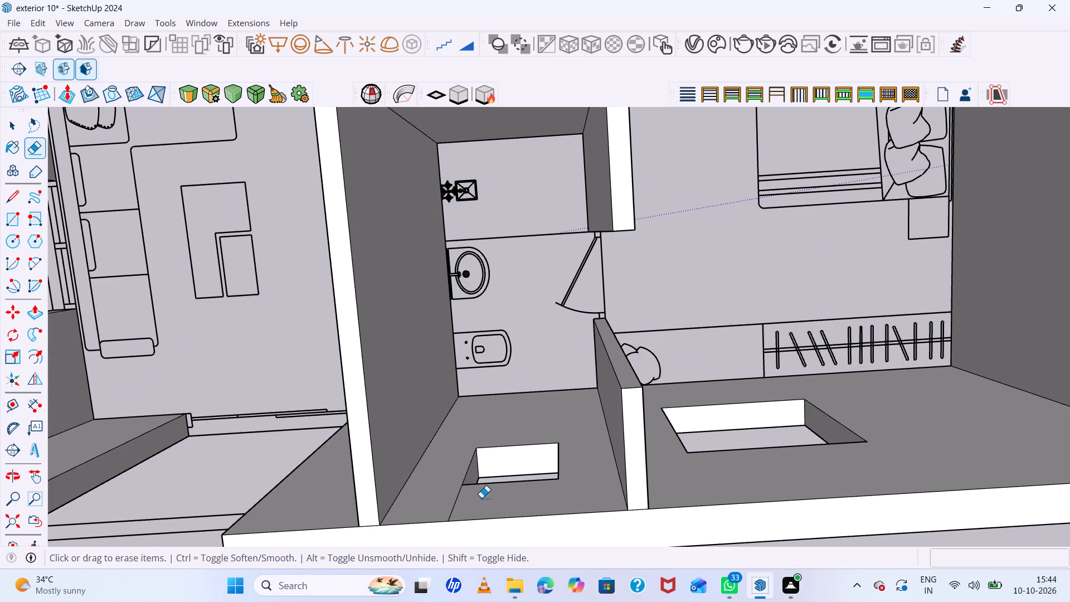
click(458, 498)
Draw a rectangle about 4' by 9" across the base of the living room's side-wall opening beside the L-shaped sofa.
scroll(568, 512, up, 1)
scroll(568, 512, down, 18)
middle_drag(607, 527, 576, 328)
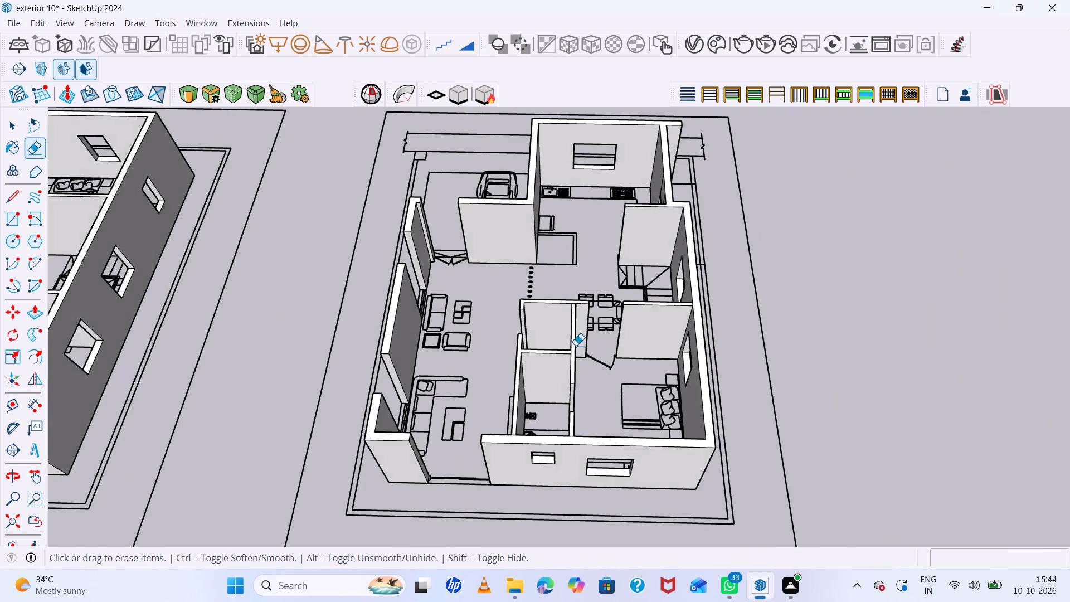
scroll(551, 405, up, 9)
middle_drag(477, 422, 560, 302)
scroll(616, 285, up, 1)
scroll(651, 297, down, 16)
scroll(650, 341, up, 7)
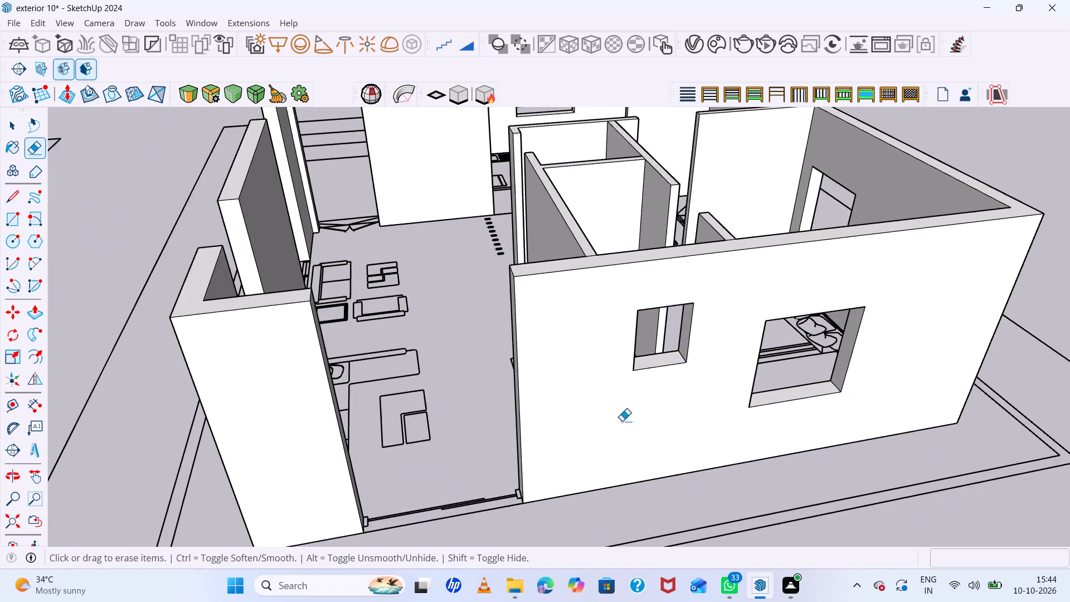
scroll(593, 411, down, 16)
scroll(533, 391, up, 7)
middle_drag(503, 372, 714, 382)
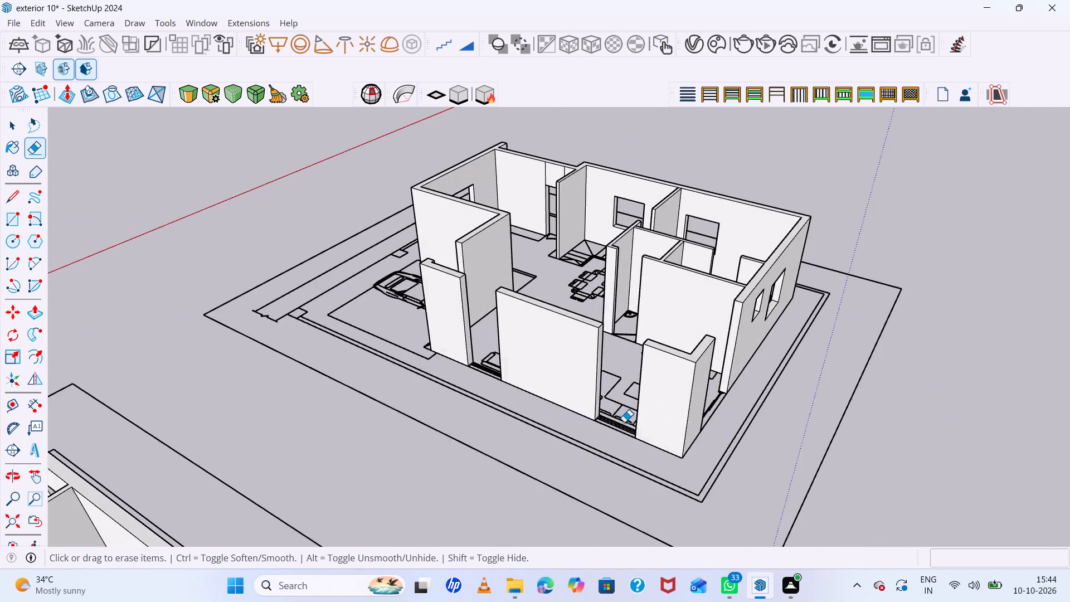
scroll(624, 422, up, 14)
key(r)
scroll(611, 423, up, 7)
scroll(600, 395, down, 15)
middle_drag(615, 424, 685, 454)
scroll(687, 454, up, 12)
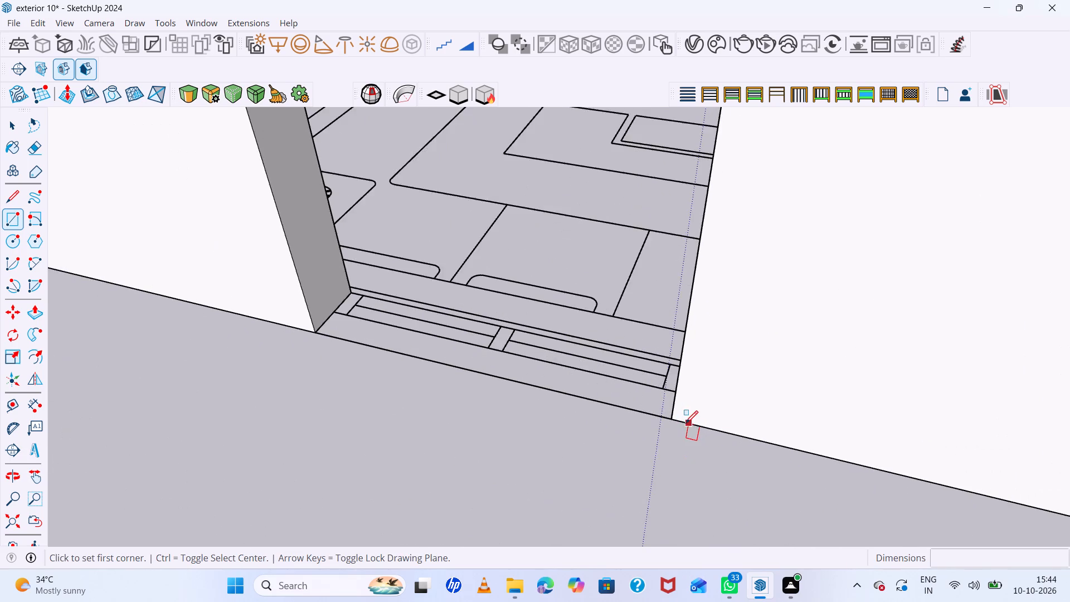
scroll(685, 423, up, 2)
middle_drag(685, 422, 722, 439)
scroll(649, 384, down, 6)
middle_drag(650, 401, 724, 453)
scroll(464, 372, up, 6)
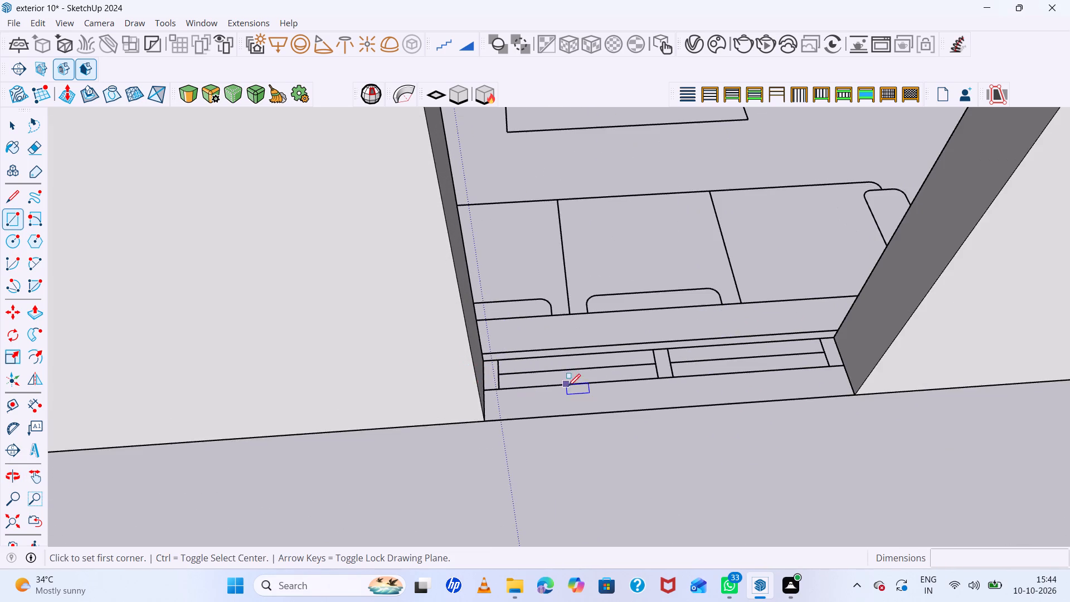
middle_drag(568, 386, 519, 405)
scroll(488, 406, up, 5)
click(448, 412)
scroll(675, 361, down, 5)
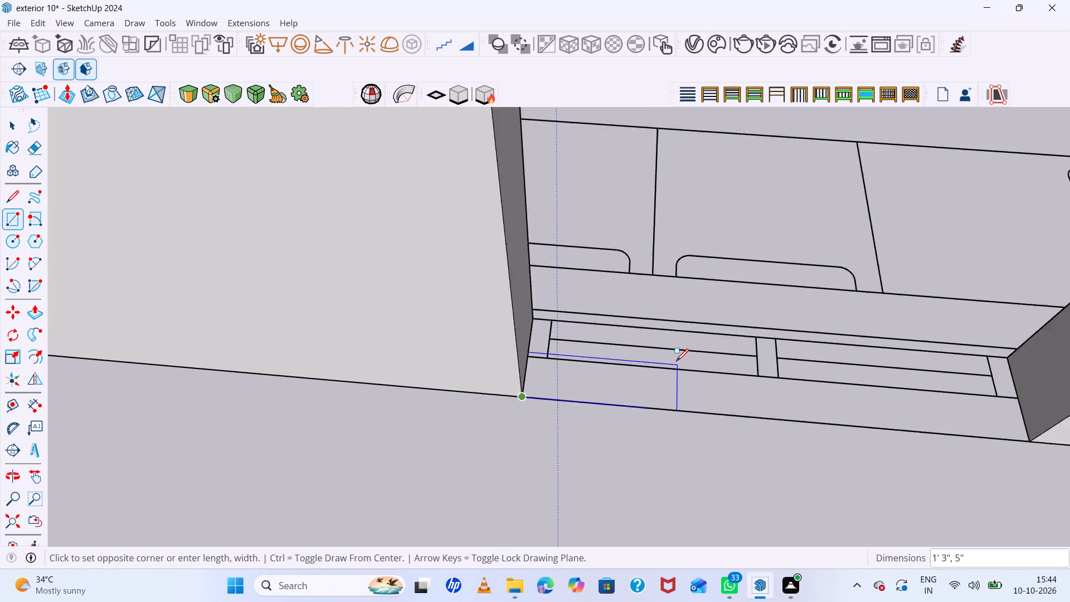
scroll(676, 361, down, 8)
scroll(761, 354, up, 6)
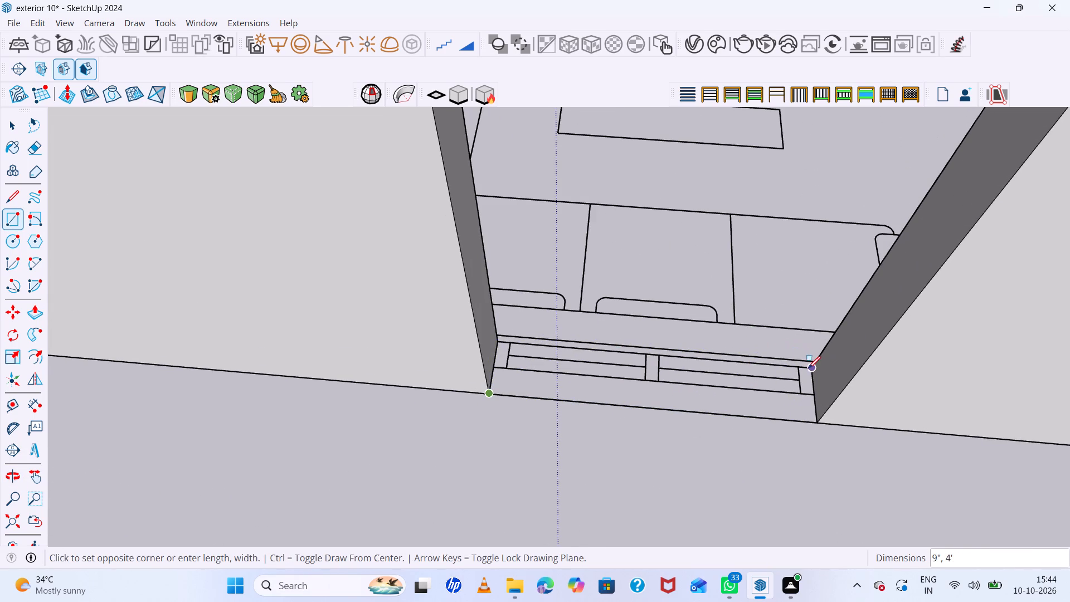
click(810, 368)
Pull the living room opening's base rectangle up 3' to form its sill wall.
key(p)
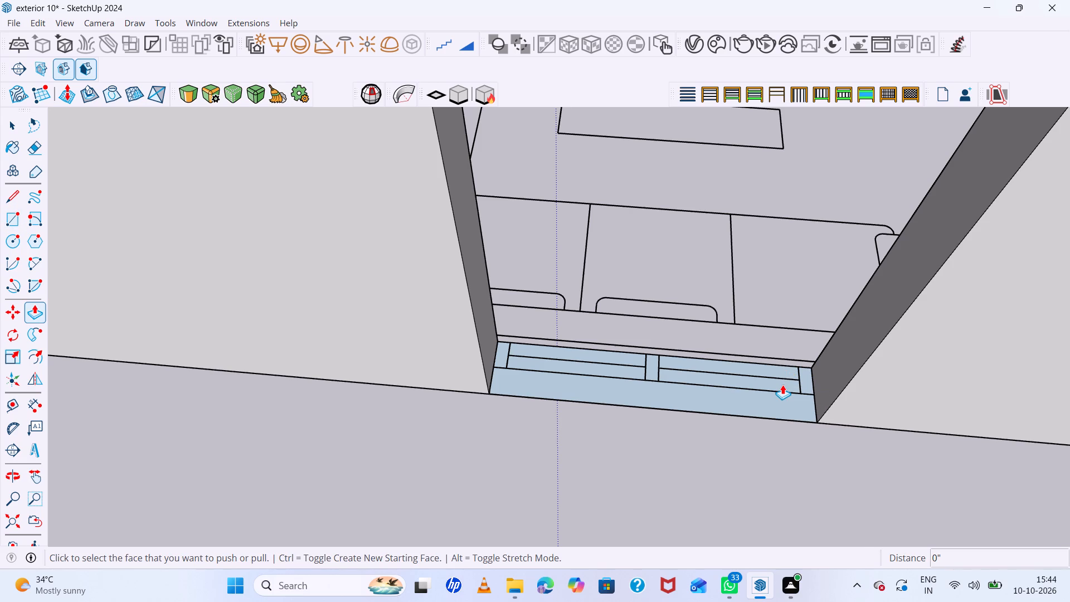
click(779, 394)
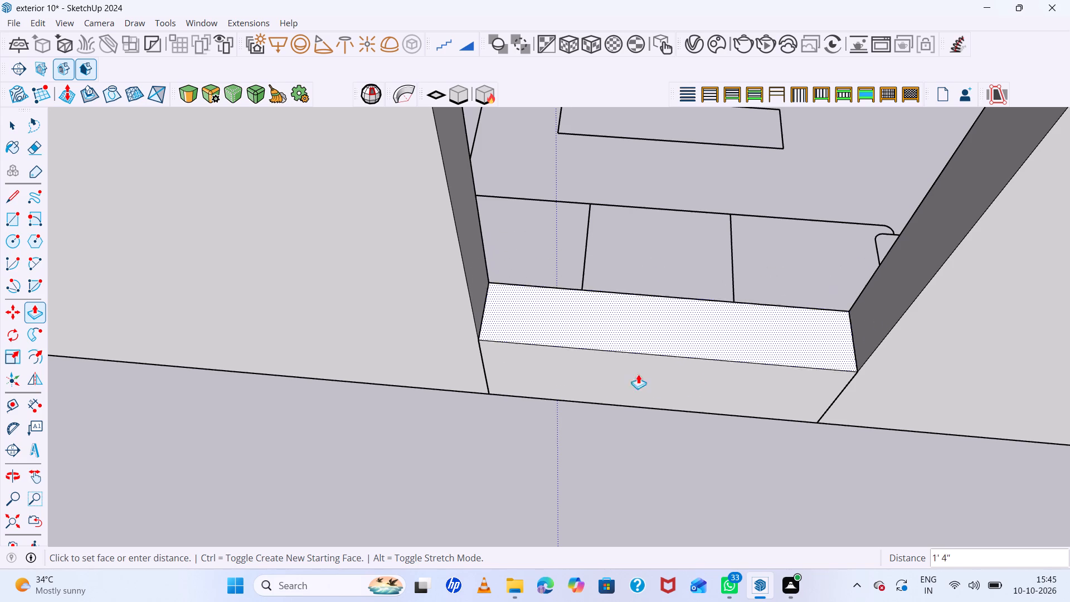
scroll(618, 318, down, 4)
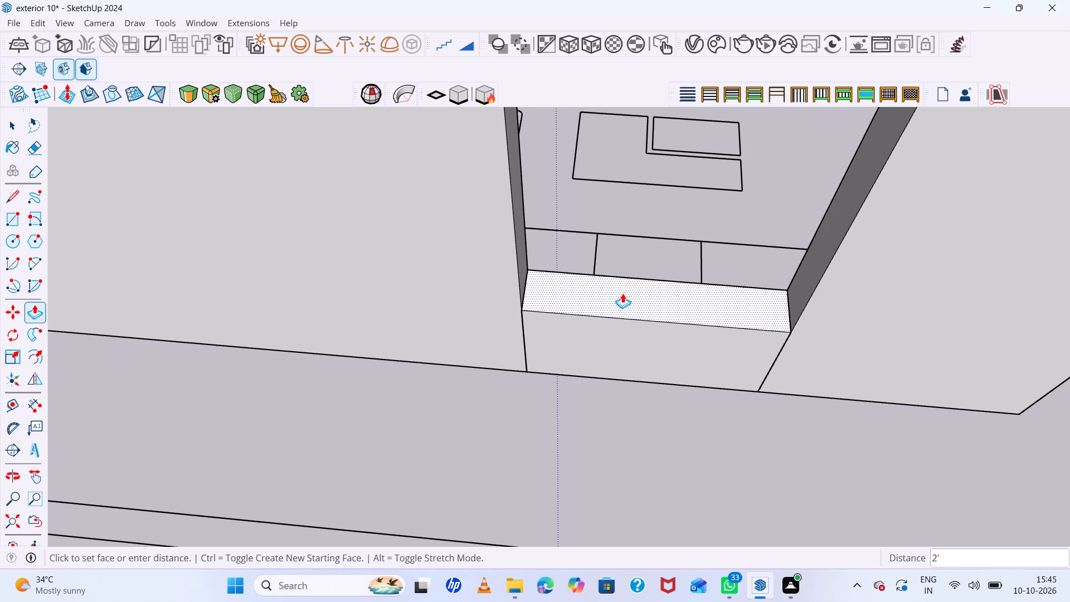
text(3')
key(Return)
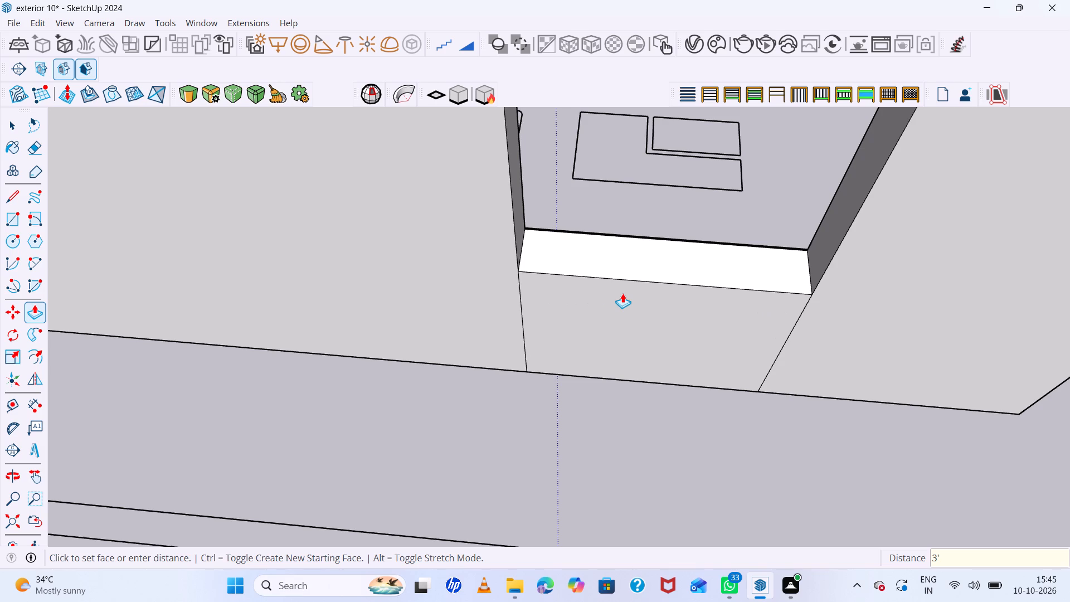
key(space)
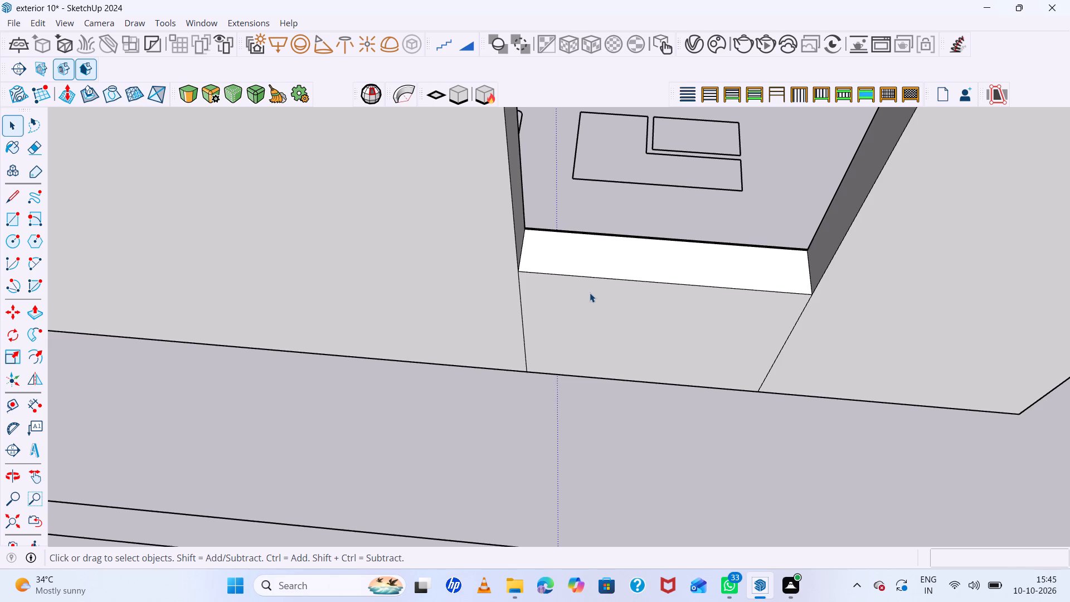
Copy the top face of the living room opening's sill wall up 7' to the top of the adjoining walls.
scroll(590, 293, down, 17)
scroll(632, 281, up, 6)
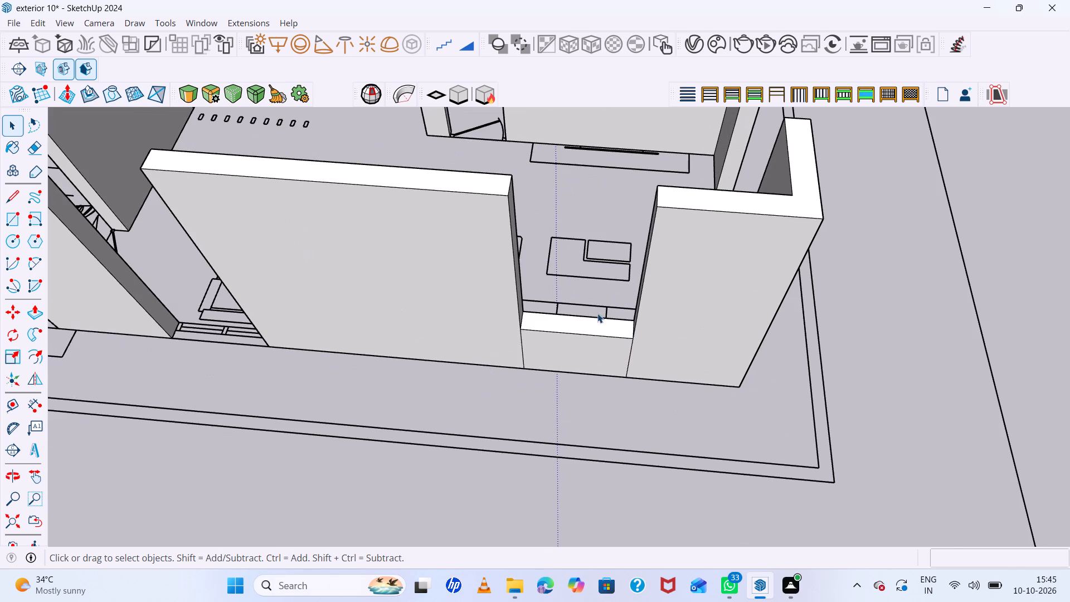
click(601, 323)
key(m)
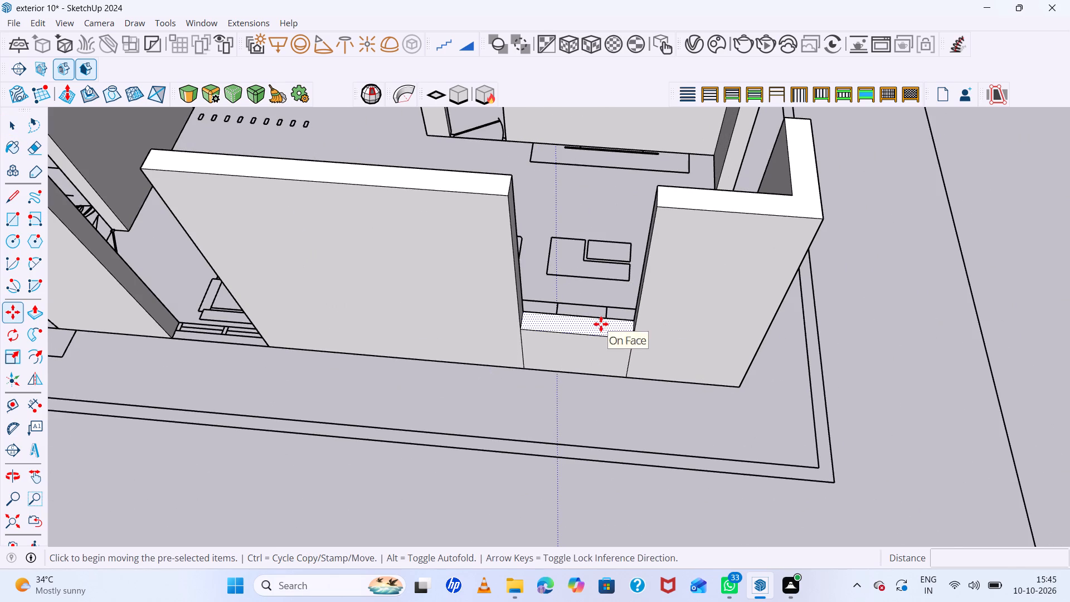
click(632, 339)
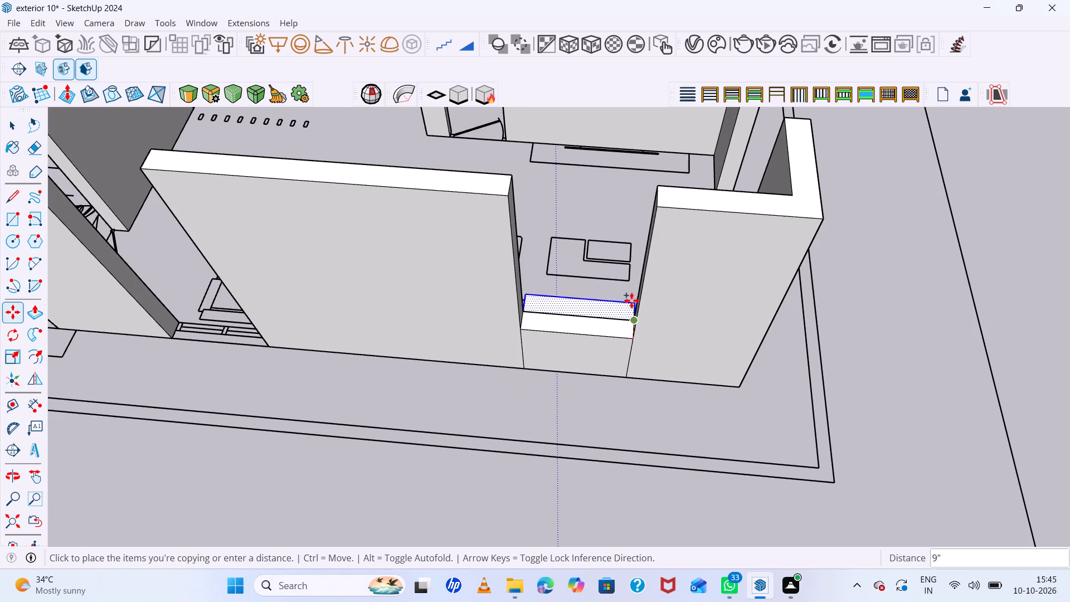
click(662, 210)
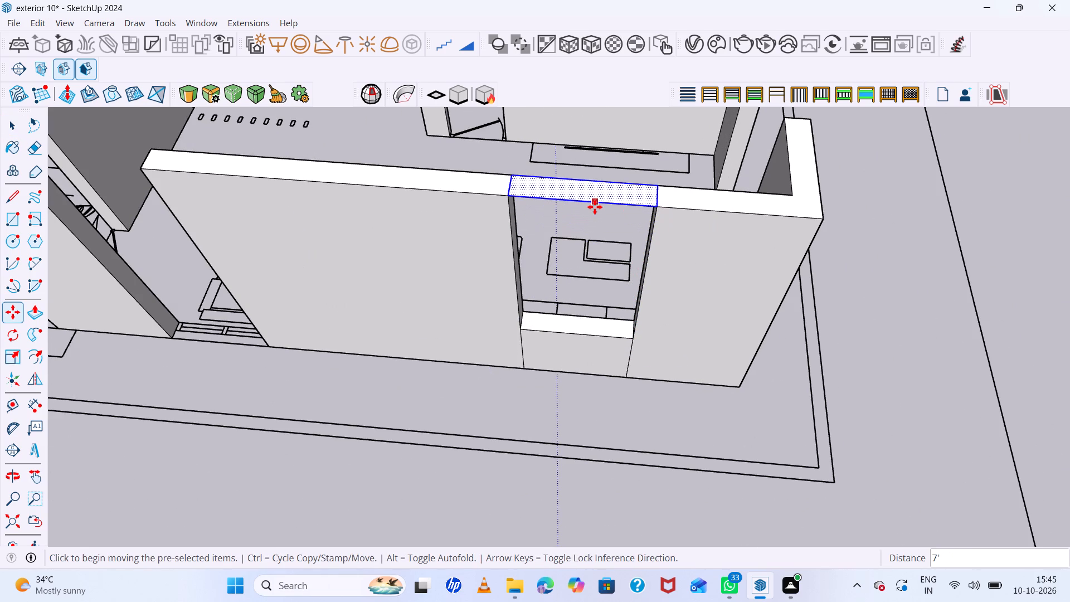
Pull the copied face down 3' to form the lintel wall above the living room window.
key(p)
click(586, 193)
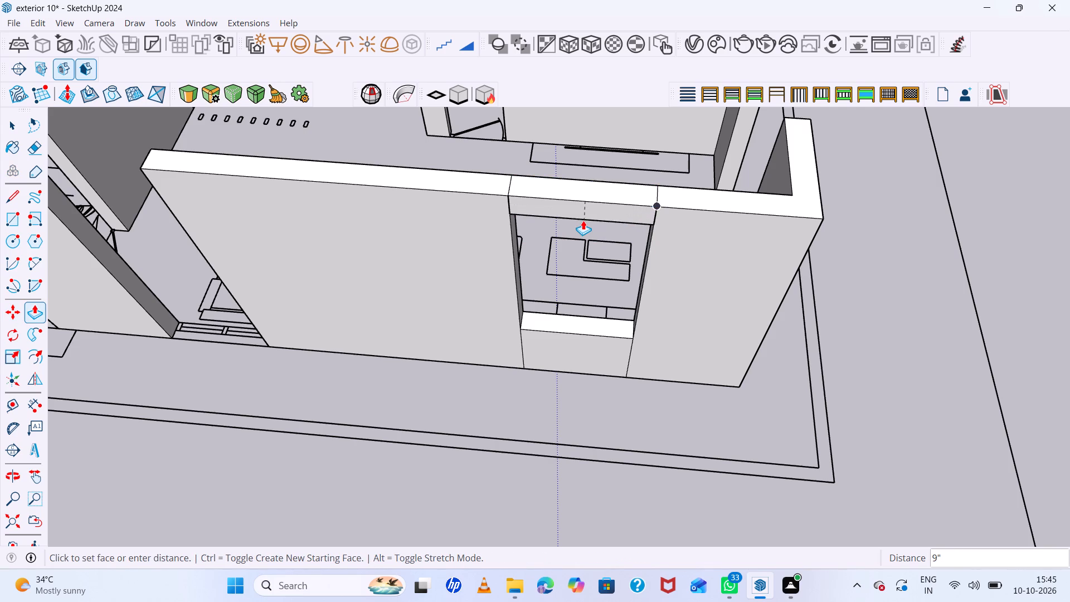
text(3')
key(Return)
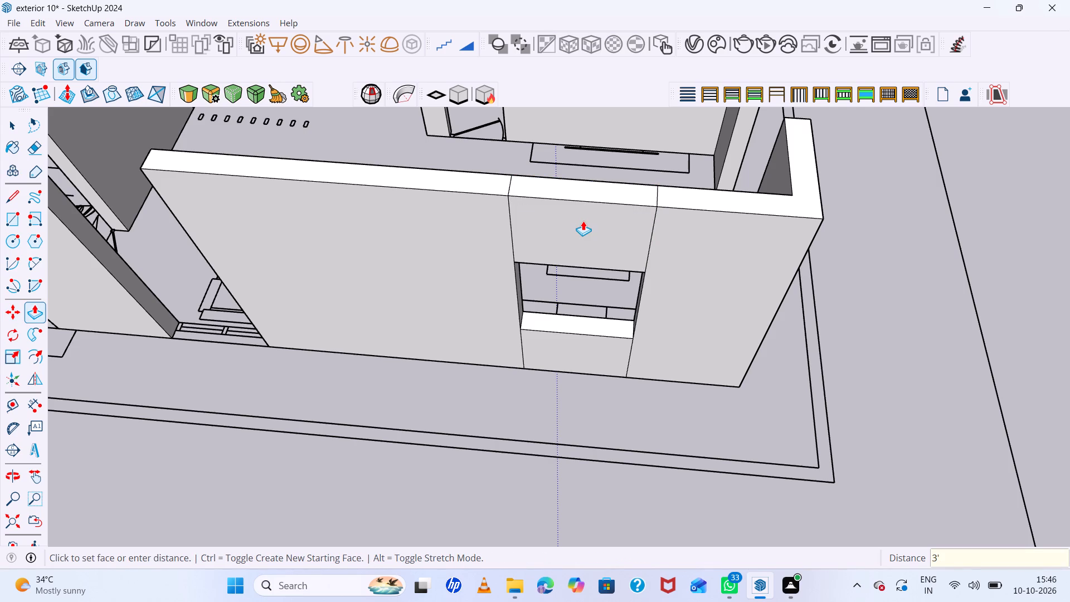
Erase the two seam edges across the wall's top face above the living room window.
key(e)
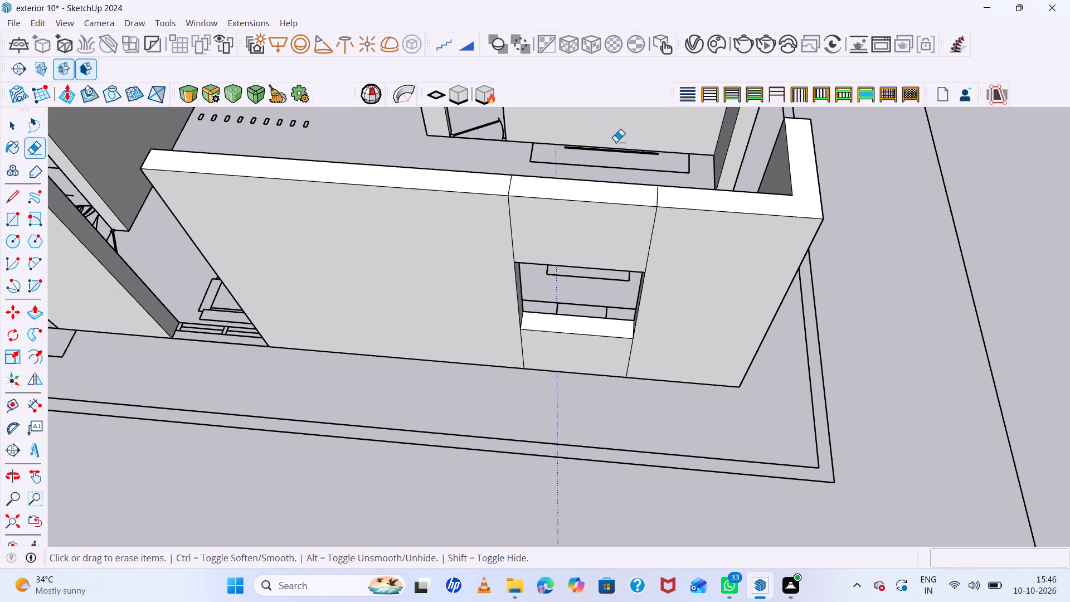
middle_drag(607, 139, 606, 120)
scroll(602, 138, up, 7)
scroll(622, 196, down, 2)
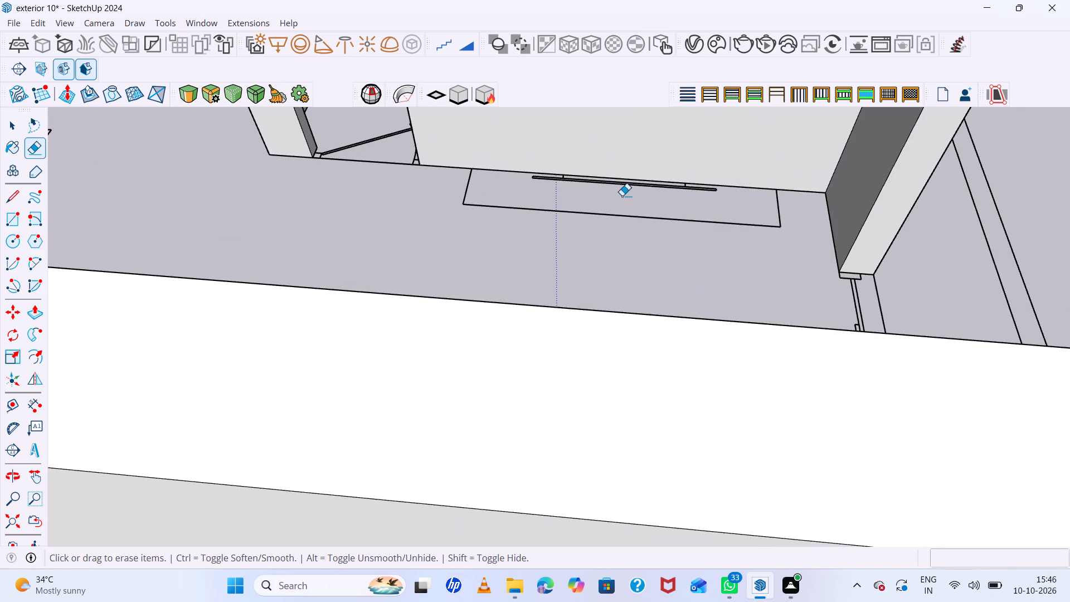
scroll(622, 196, down, 5)
click(677, 219)
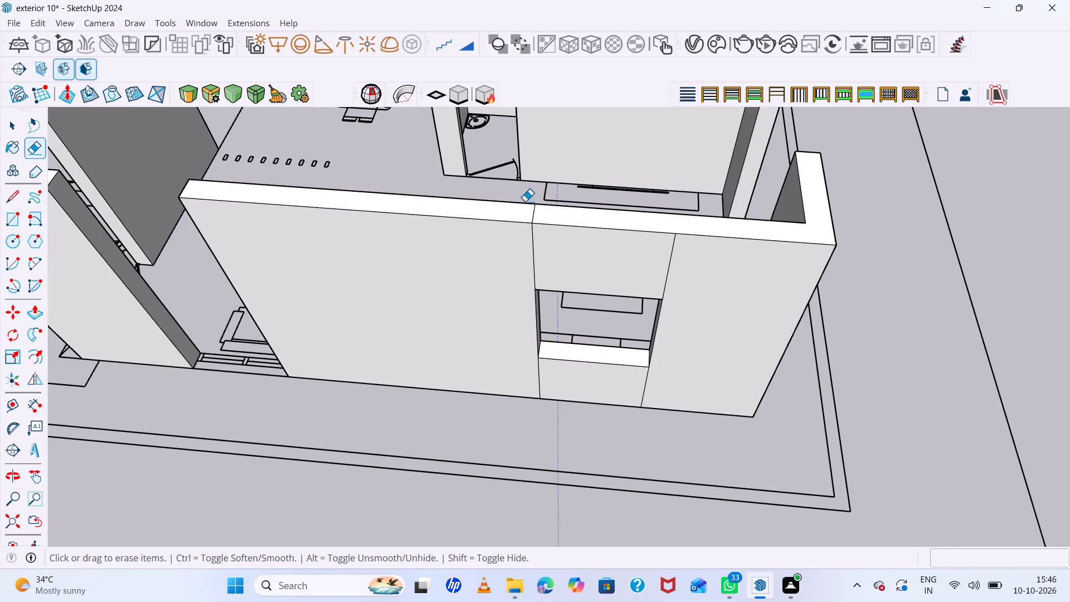
click(536, 212)
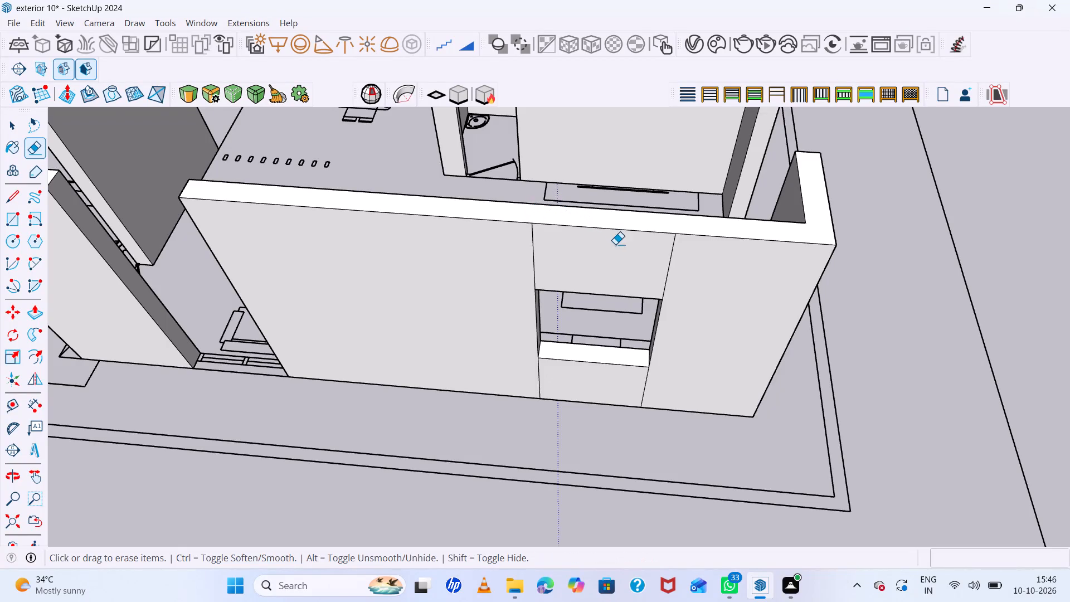
Erase the two lintel seam edges above the living room window on the wall's outer face.
scroll(580, 305, down, 8)
middle_drag(610, 308, 640, 174)
middle_click(640, 173)
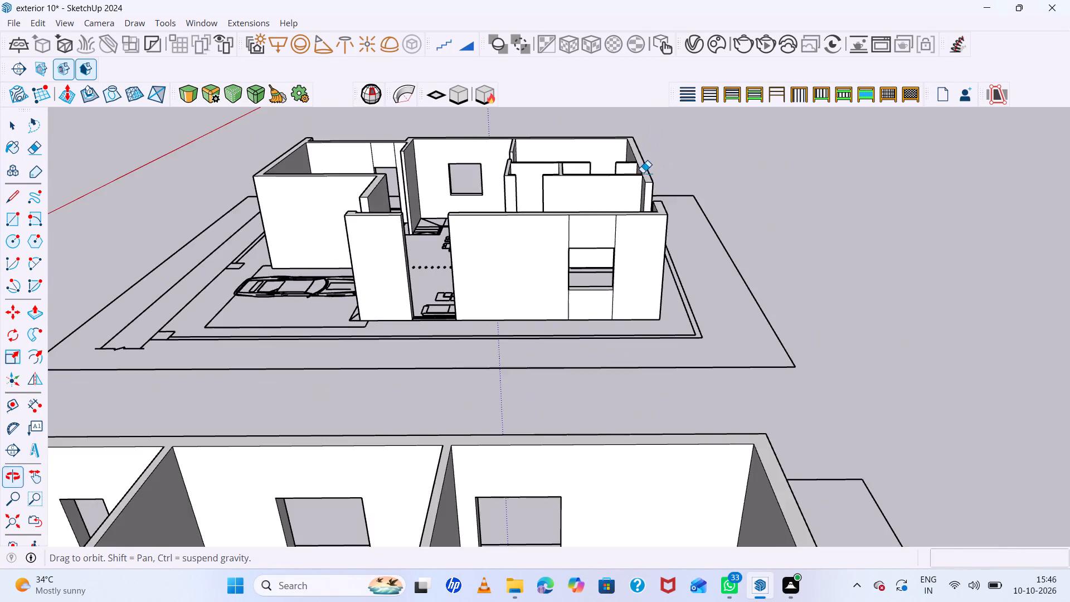
scroll(606, 232, up, 6)
click(620, 219)
drag(631, 222, 562, 222)
drag(529, 222, 523, 225)
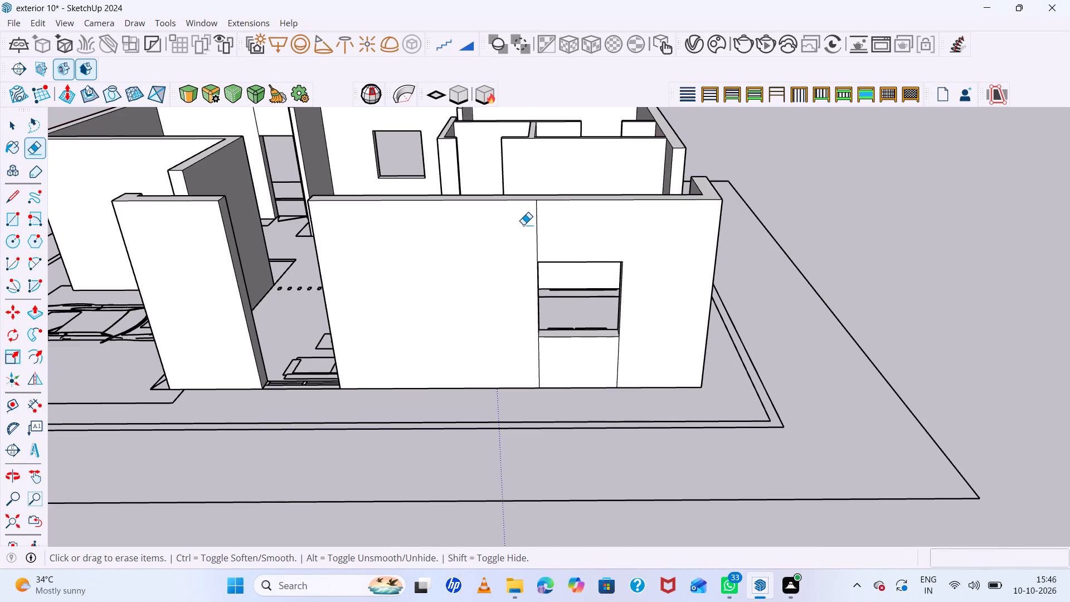
drag(523, 225, 510, 227)
drag(558, 229, 468, 229)
Erase the two sill seam edges below the living room window on the wall's outer face.
scroll(648, 342, up, 3)
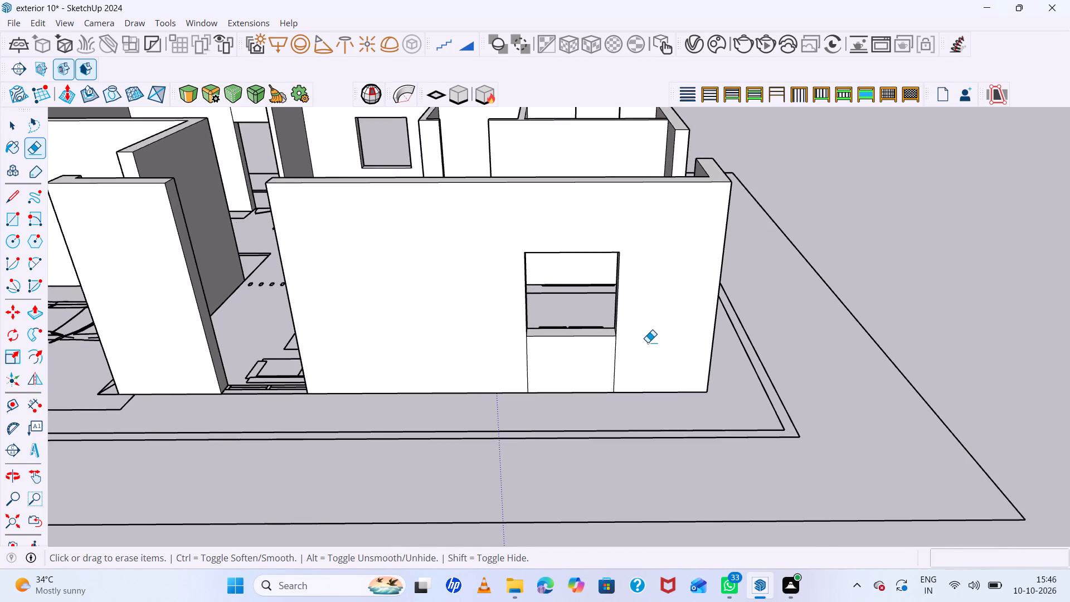
scroll(648, 342, up, 4)
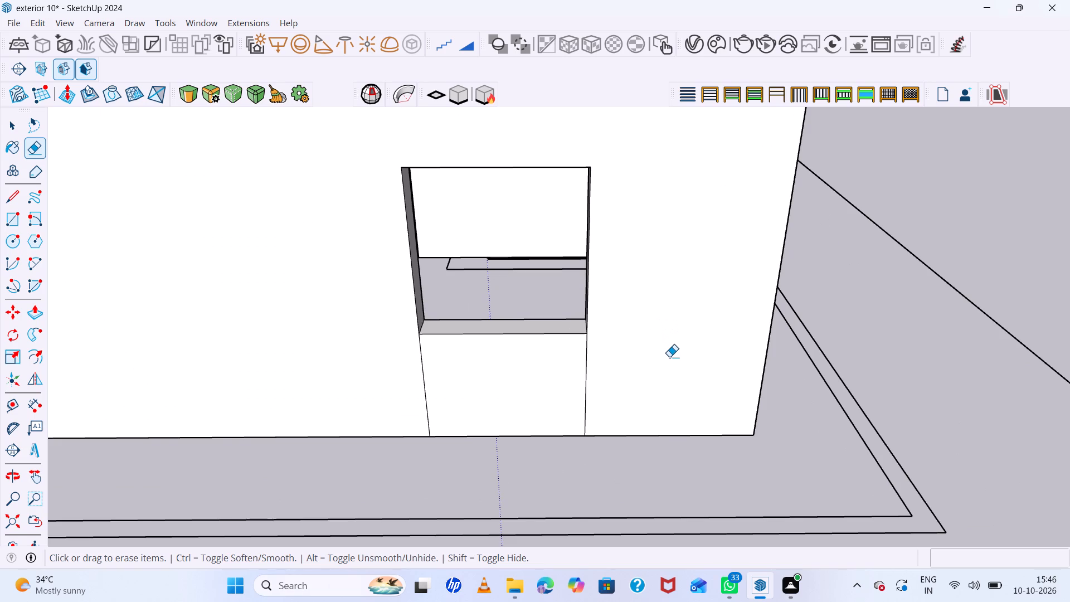
scroll(670, 359, down, 4)
scroll(681, 360, up, 5)
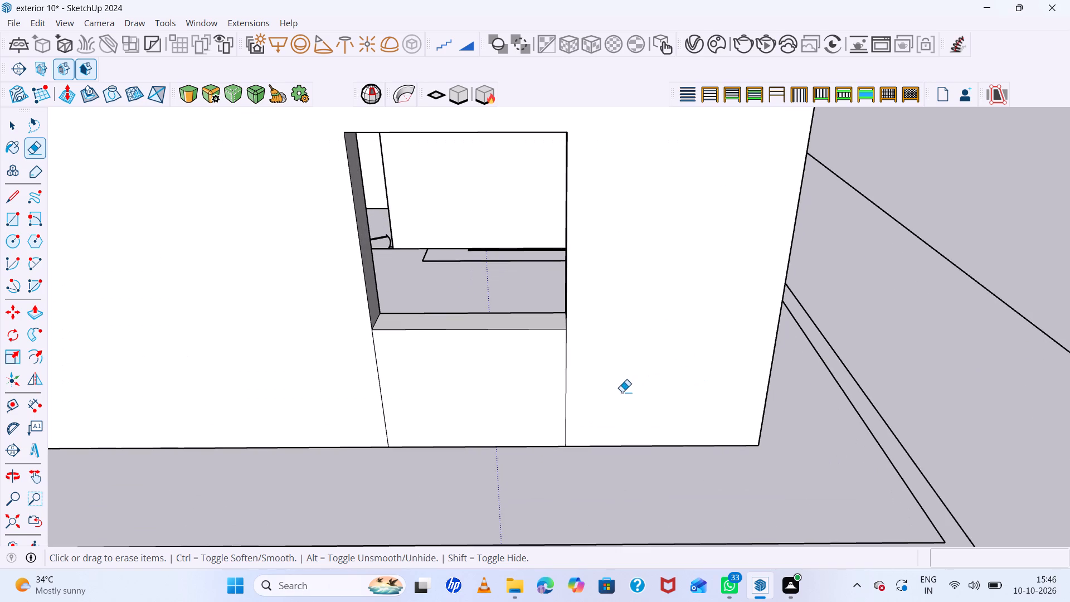
drag(621, 392, 479, 396)
drag(363, 380, 418, 380)
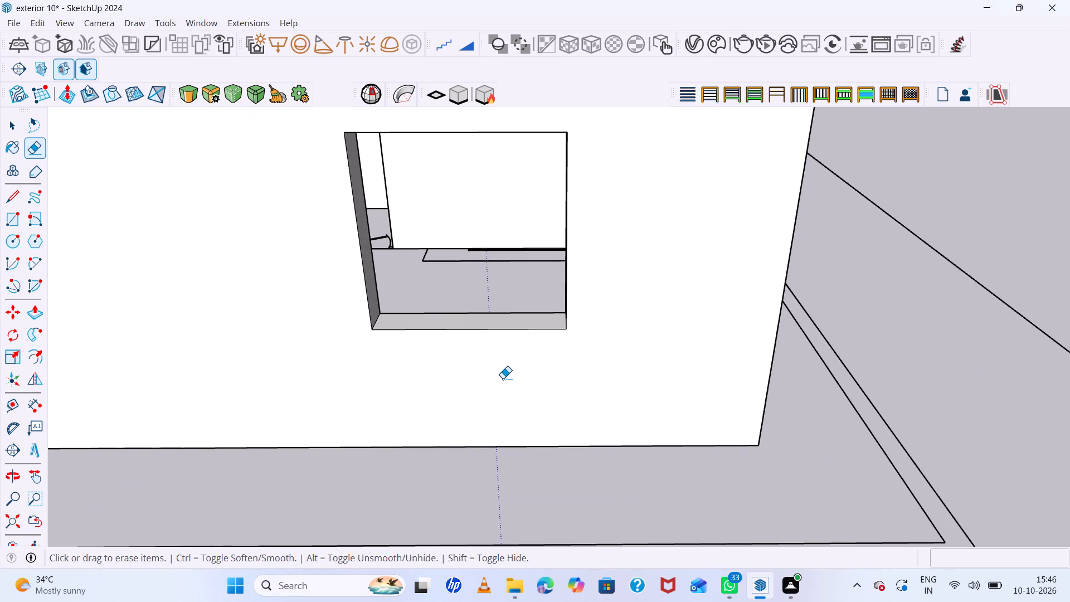
Erase the two sill seam edges below the living room window on the wall's inner face.
scroll(503, 378, down, 7)
middle_drag(499, 367, 503, 394)
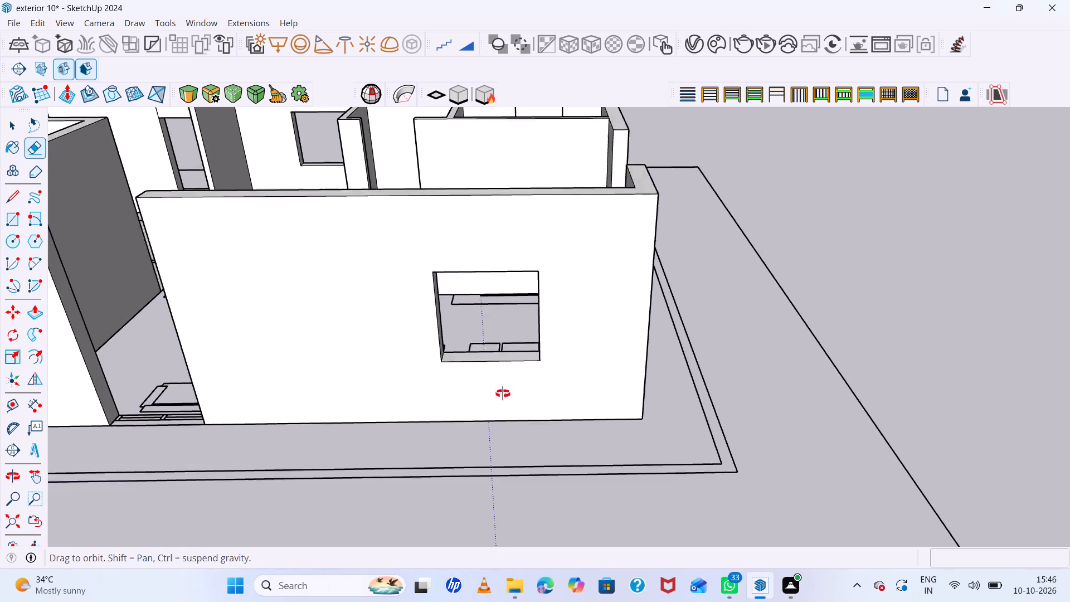
middle_drag(503, 394, 507, 462)
middle_drag(481, 349, 481, 472)
scroll(464, 385, up, 7)
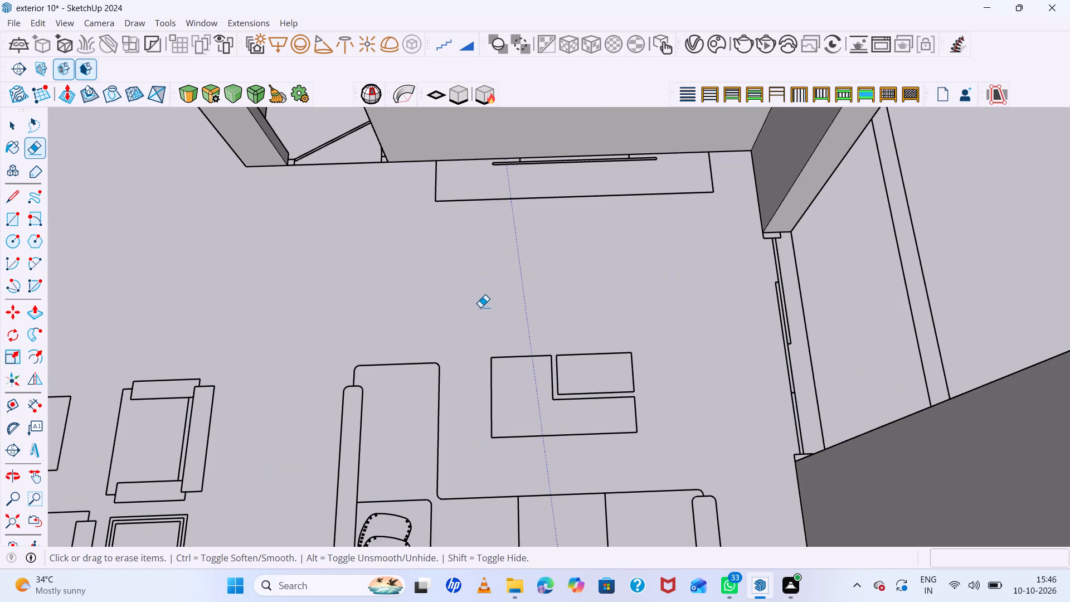
scroll(483, 305, down, 6)
middle_drag(485, 306, 494, 407)
scroll(499, 392, down, 2)
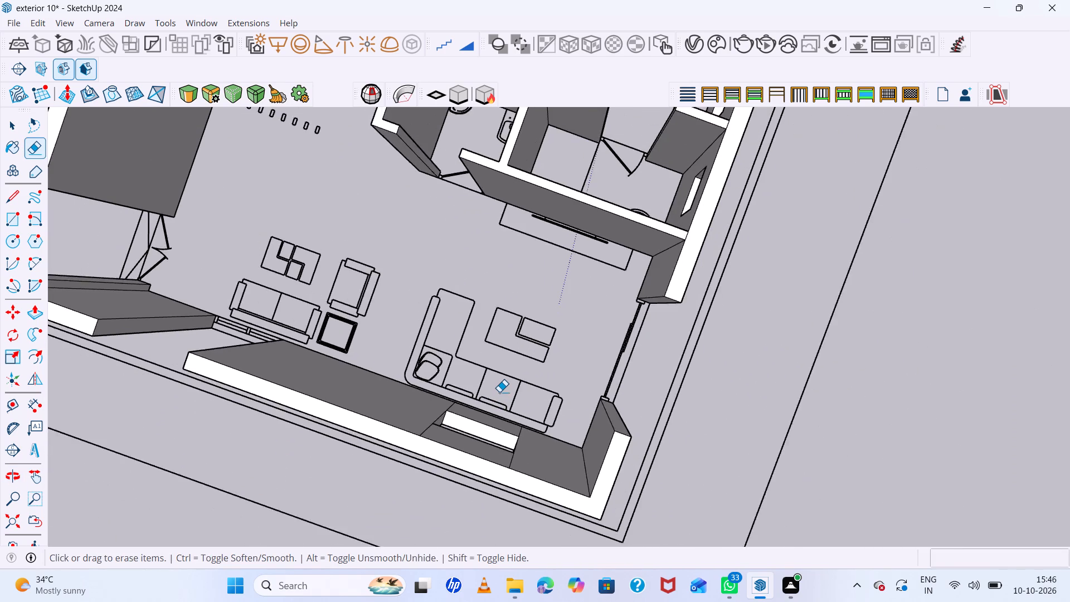
scroll(499, 392, down, 1)
scroll(499, 392, up, 6)
scroll(499, 392, down, 7)
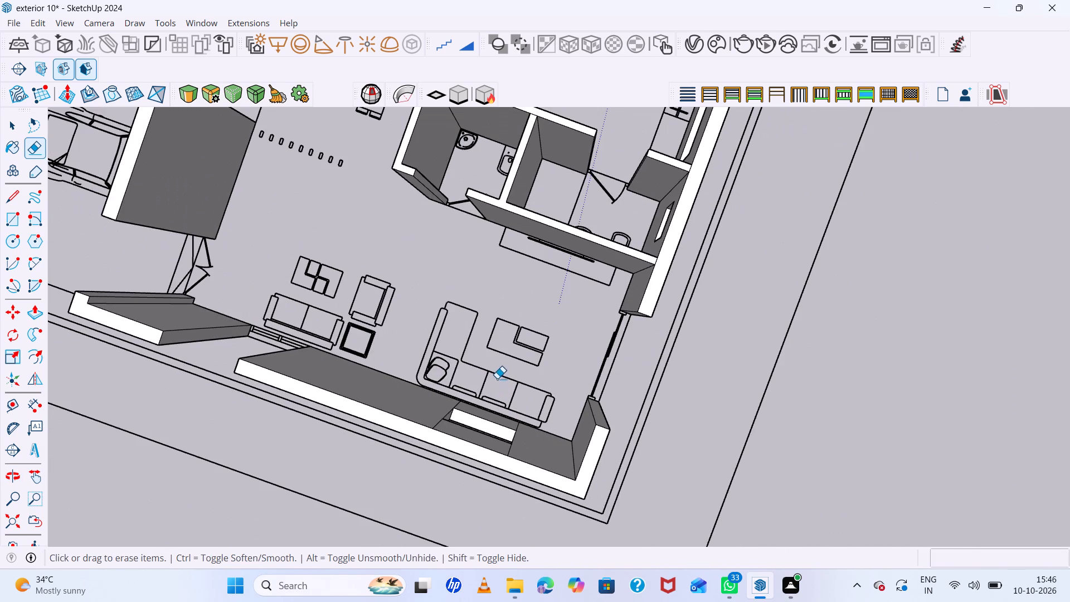
scroll(497, 378, up, 4)
middle_drag(473, 333, 440, 417)
scroll(451, 372, up, 1)
scroll(522, 414, up, 6)
click(575, 453)
click(371, 411)
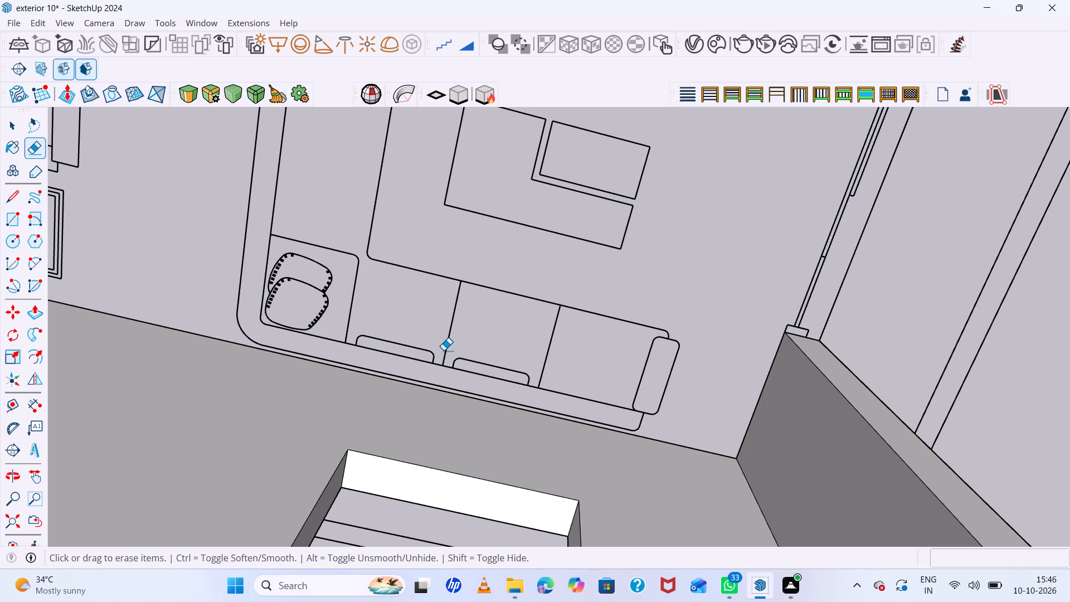
Erase the two lintel seam edges above the living room window on the wall's inner face.
scroll(444, 350, down, 8)
scroll(486, 450, up, 2)
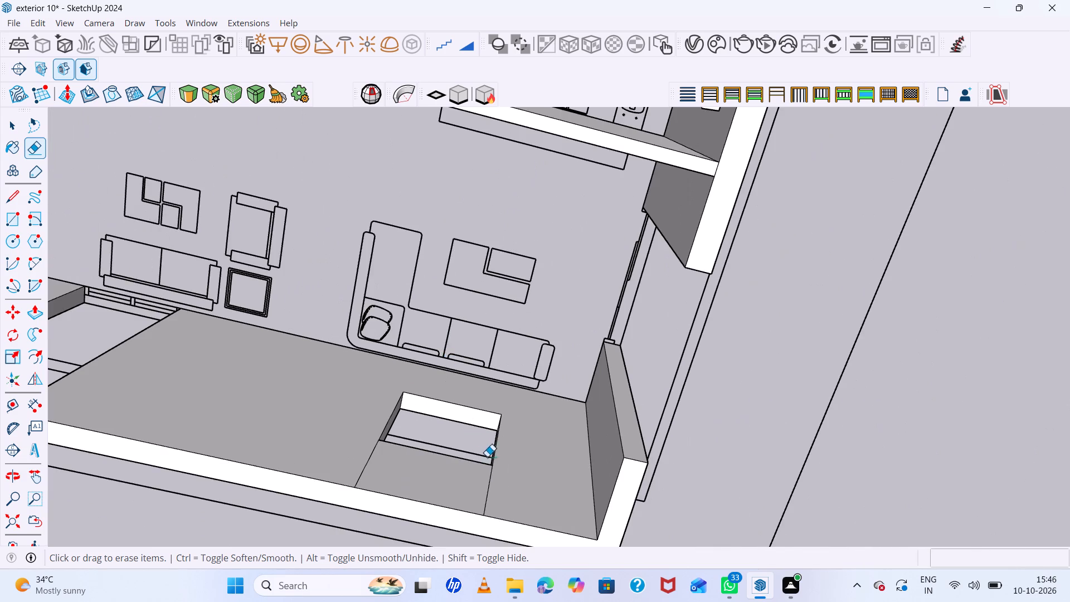
scroll(487, 457, up, 2)
click(482, 517)
drag(503, 517, 430, 505)
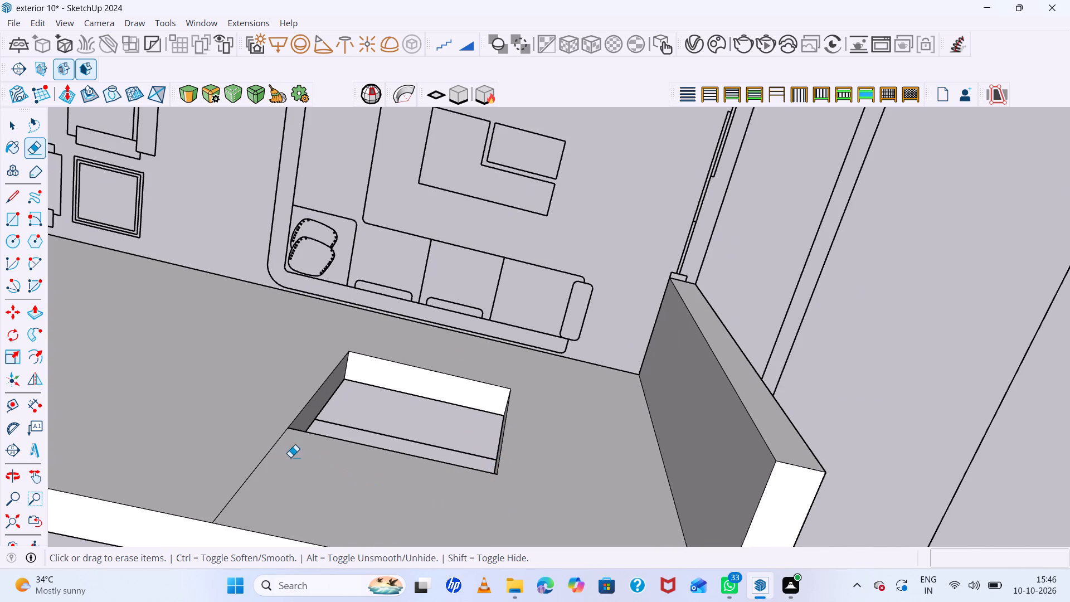
drag(266, 450, 225, 438)
drag(254, 462, 319, 488)
click(323, 488)
Examine the ground floor's walls from several sides for openings that still need filling.
scroll(428, 353, down, 6)
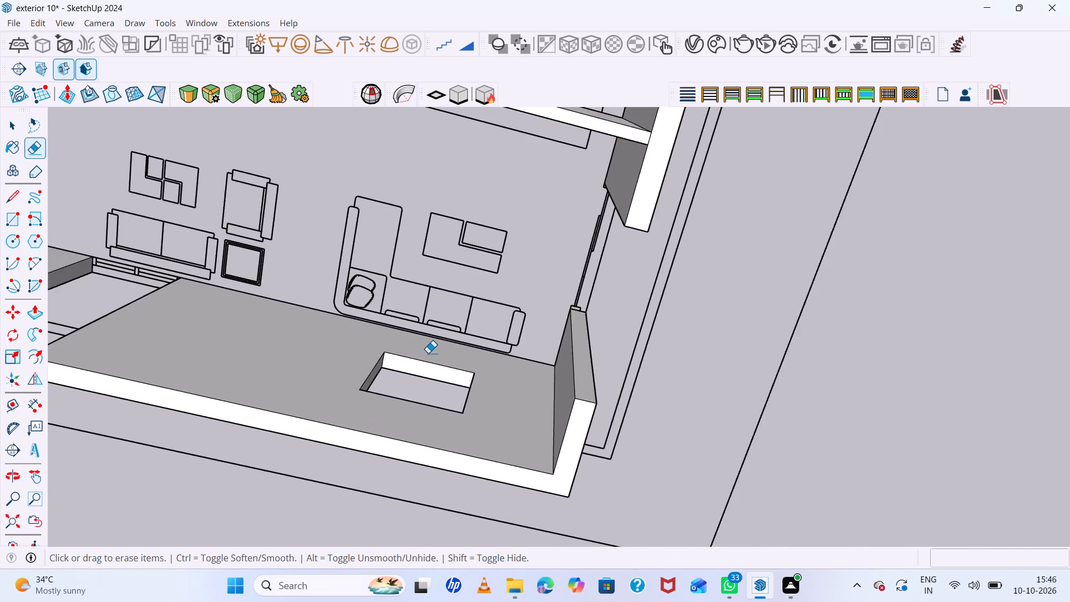
scroll(427, 356, up, 8)
scroll(427, 356, down, 8)
middle_drag(427, 367, 485, 260)
scroll(485, 260, up, 1)
scroll(490, 261, down, 13)
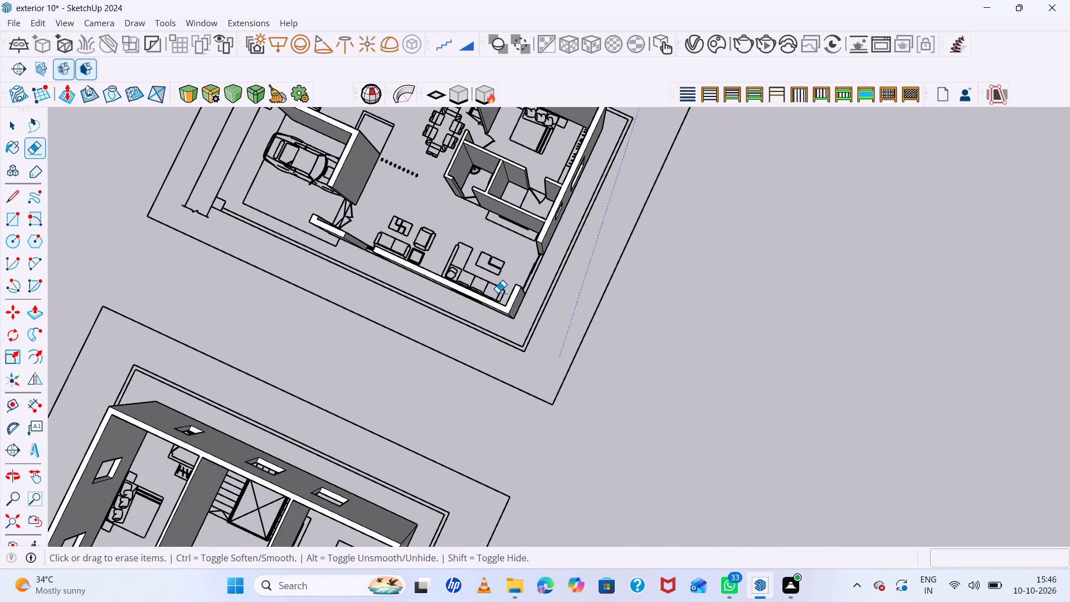
middle_drag(554, 211, 576, 180)
scroll(583, 176, down, 1)
scroll(442, 390, down, 12)
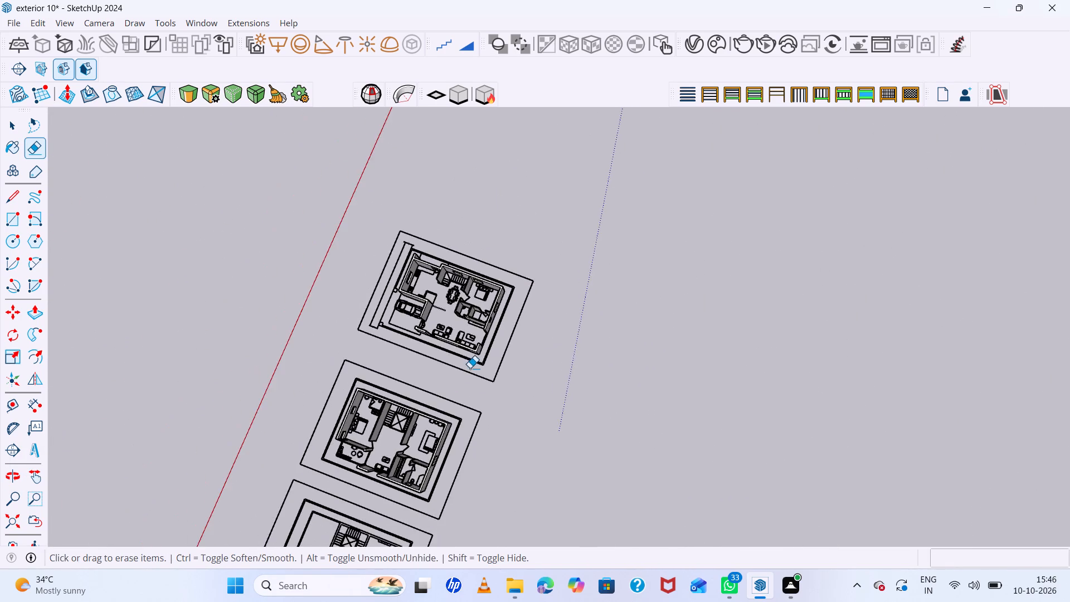
middle_drag(465, 366, 471, 289)
middle_drag(471, 286, 471, 280)
scroll(463, 317, up, 12)
middle_drag(476, 339, 533, 279)
scroll(561, 303, up, 7)
middle_drag(546, 320, 342, 311)
middle_click(342, 311)
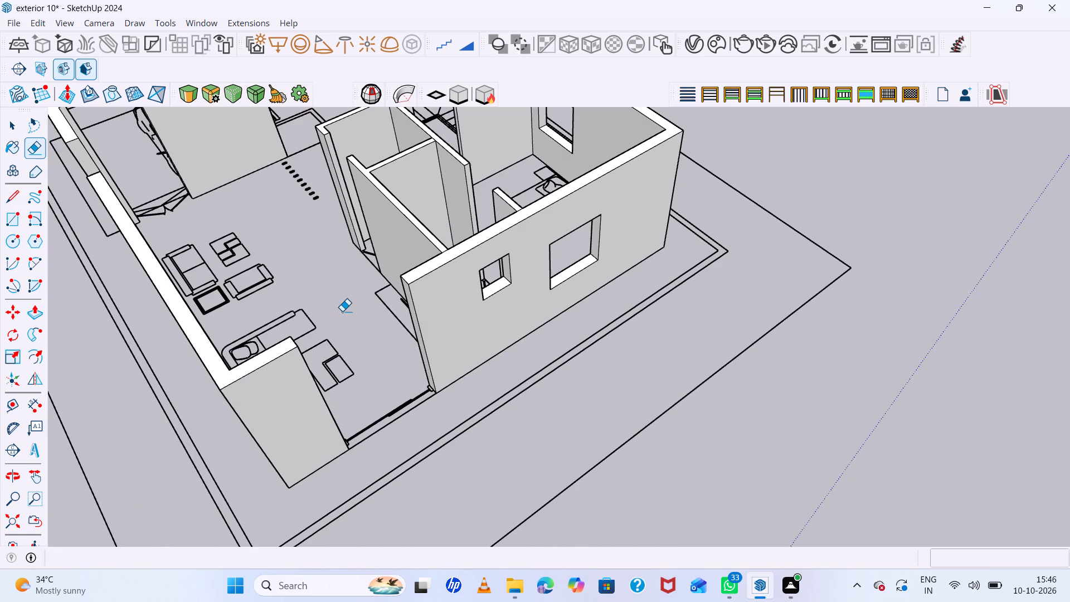
scroll(342, 311, down, 6)
middle_drag(400, 347, 546, 276)
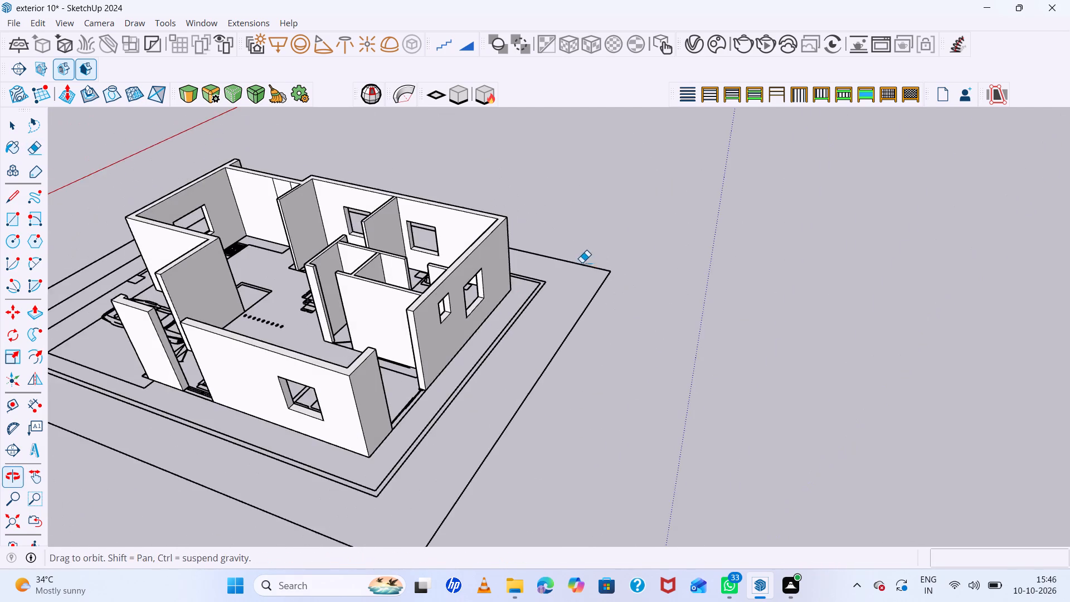
Draw a 4' by 9" rectangle across the base of the full-height side-wall opening beside the two-seat sofa.
scroll(455, 342, up, 7)
scroll(504, 313, down, 13)
scroll(264, 372, up, 4)
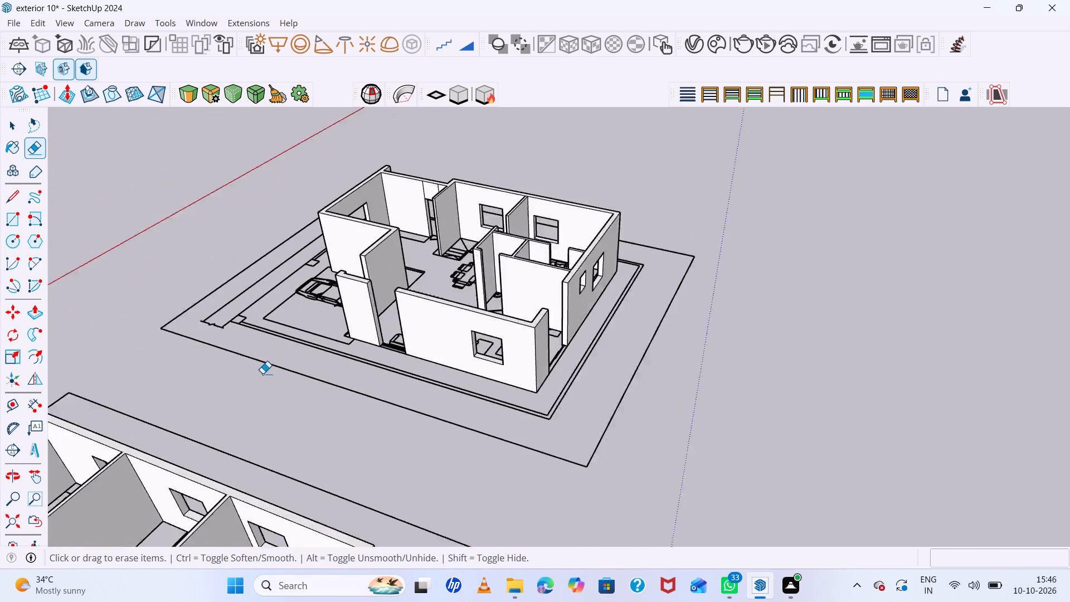
scroll(262, 373, up, 2)
scroll(422, 346, up, 6)
middle_drag(433, 343, 517, 367)
scroll(495, 367, up, 11)
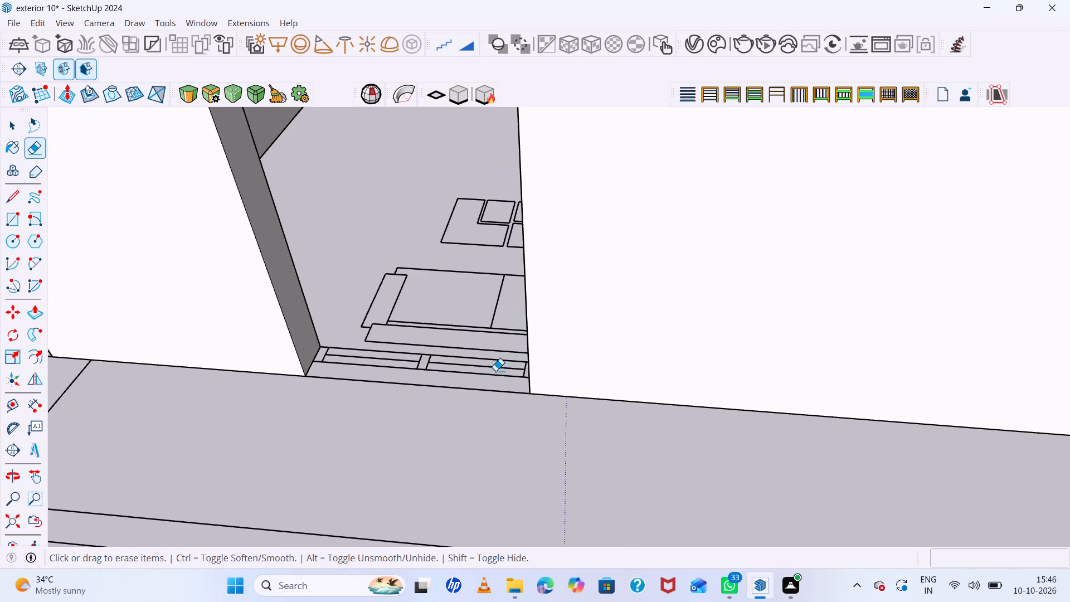
middle_drag(495, 371, 508, 376)
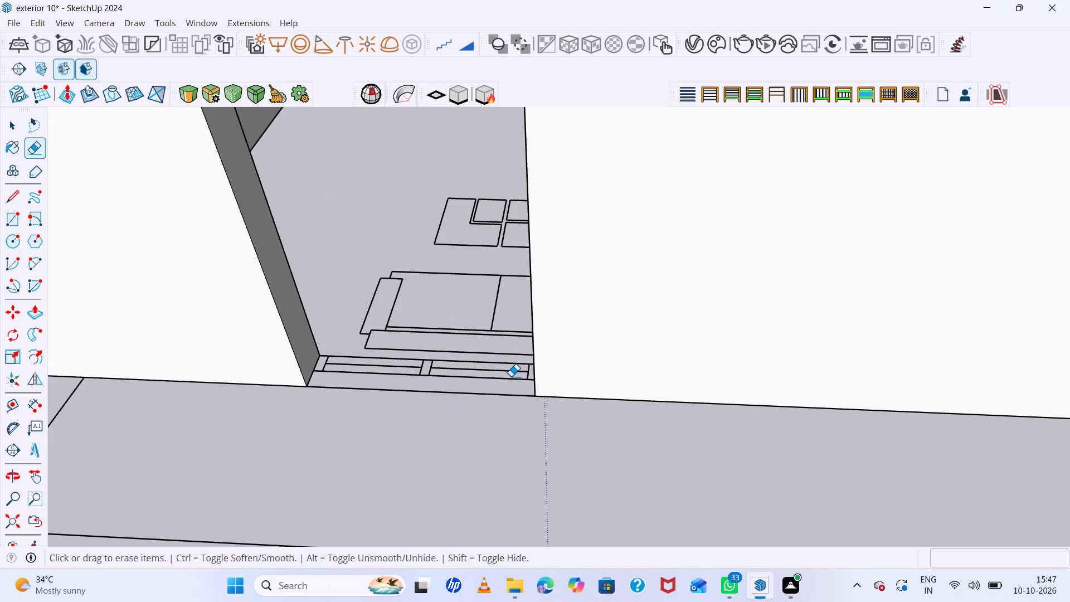
scroll(511, 376, up, 1)
key(r)
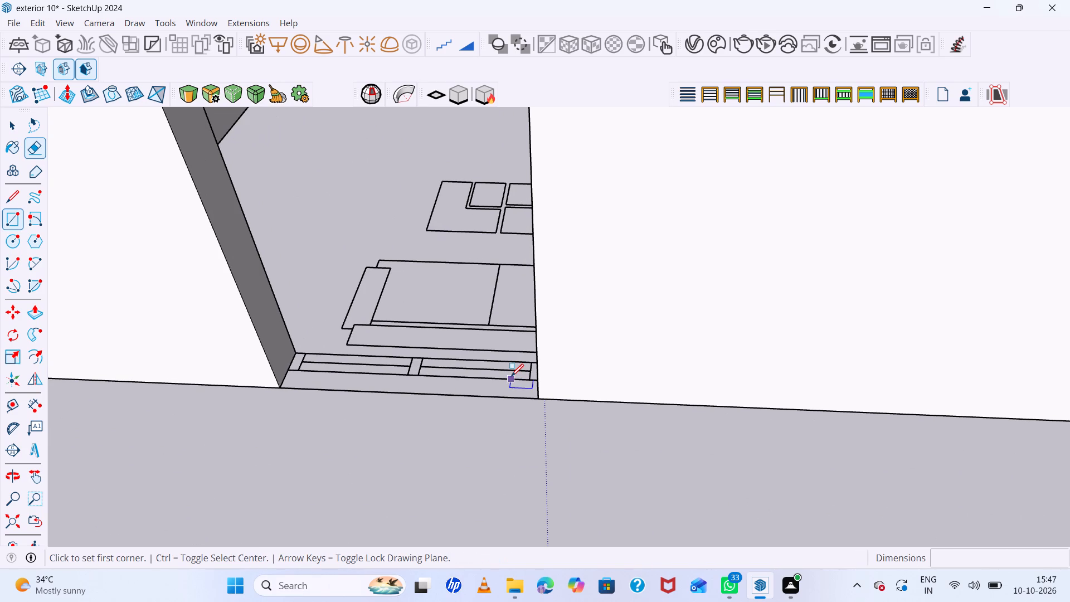
click(281, 386)
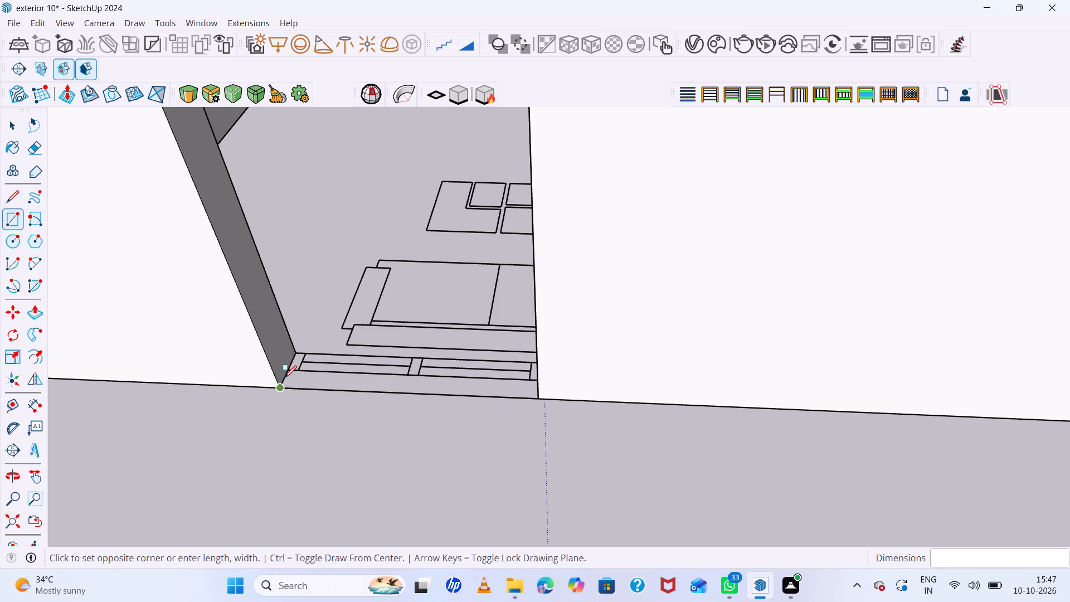
scroll(347, 343, down, 3)
middle_drag(347, 343, 492, 343)
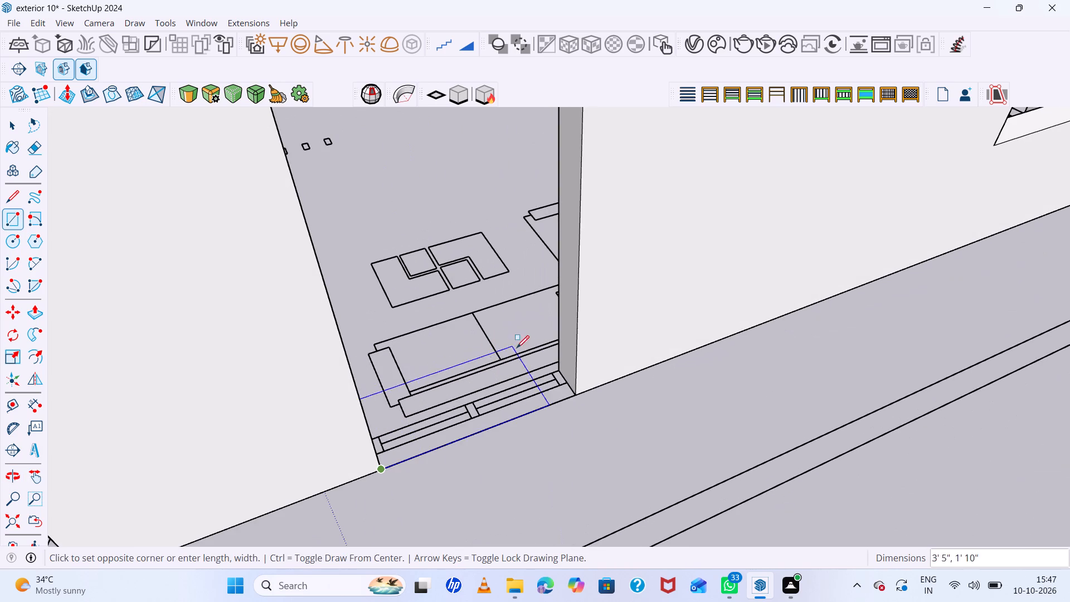
scroll(560, 371, up, 5)
click(556, 368)
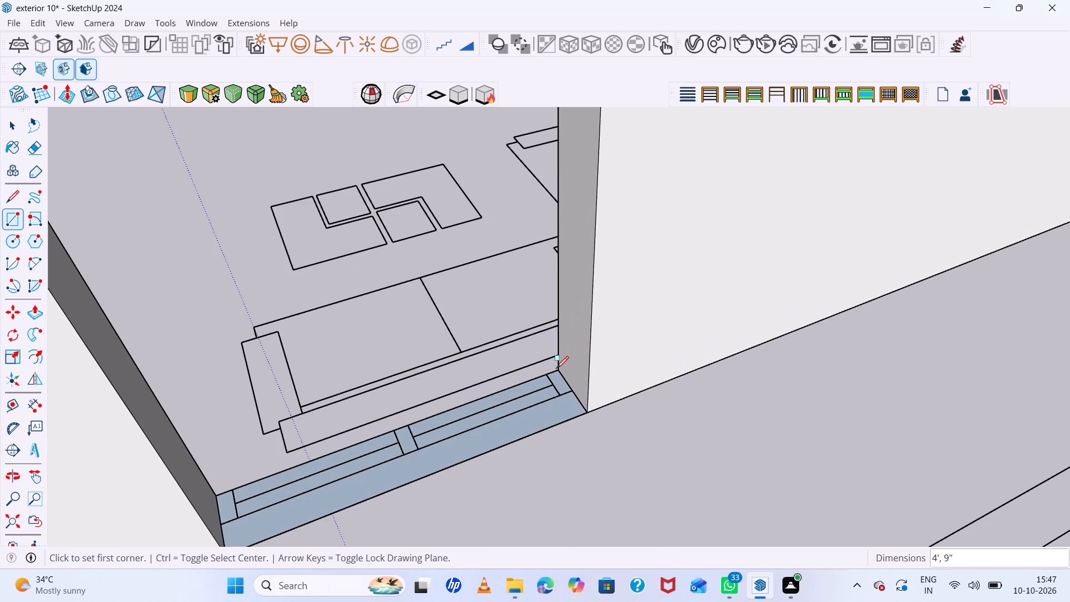
Push/Pull the rectangle at the opening's base up 3' to form the sill wall.
key(p)
click(551, 394)
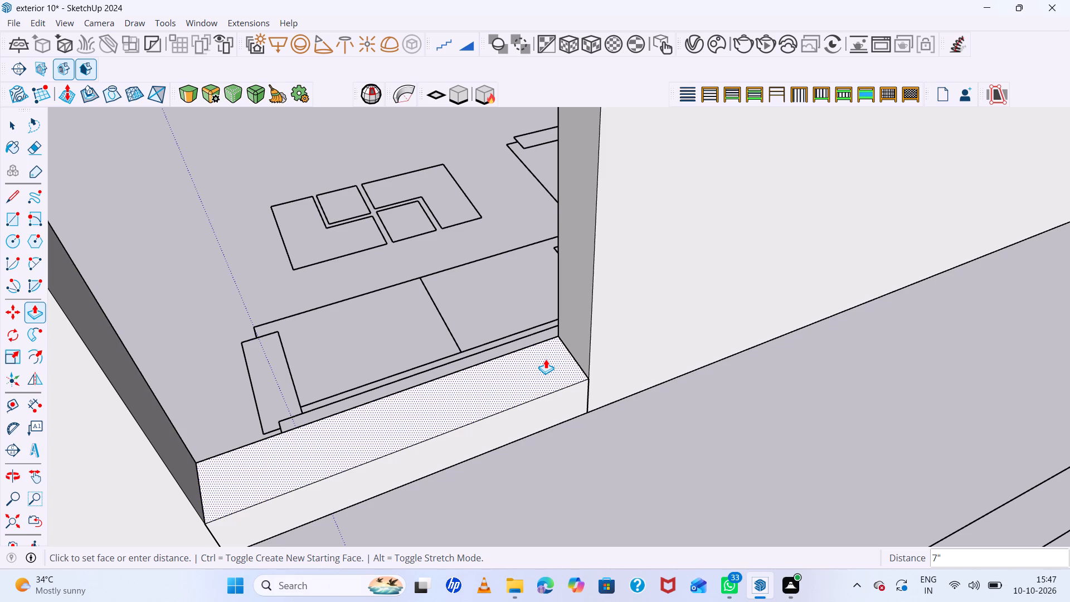
text(3')
key(Return)
Copy the new sill's top face vertically 7' up to the top of the side wall, across the opening.
scroll(407, 378, down, 10)
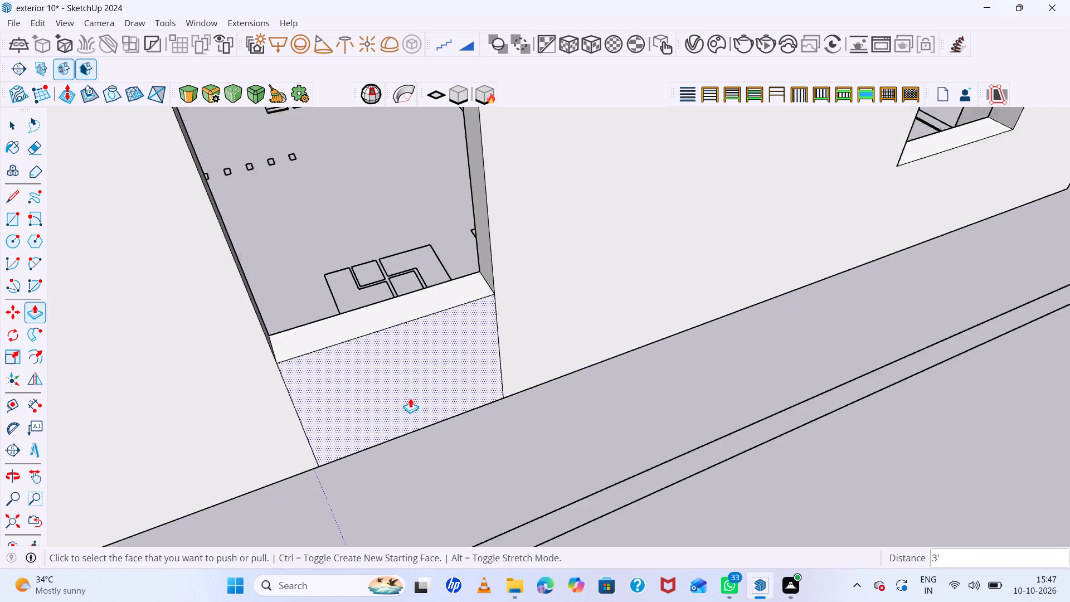
scroll(410, 398, down, 6)
middle_drag(468, 410, 401, 419)
scroll(358, 354, up, 5)
key(space)
click(364, 329)
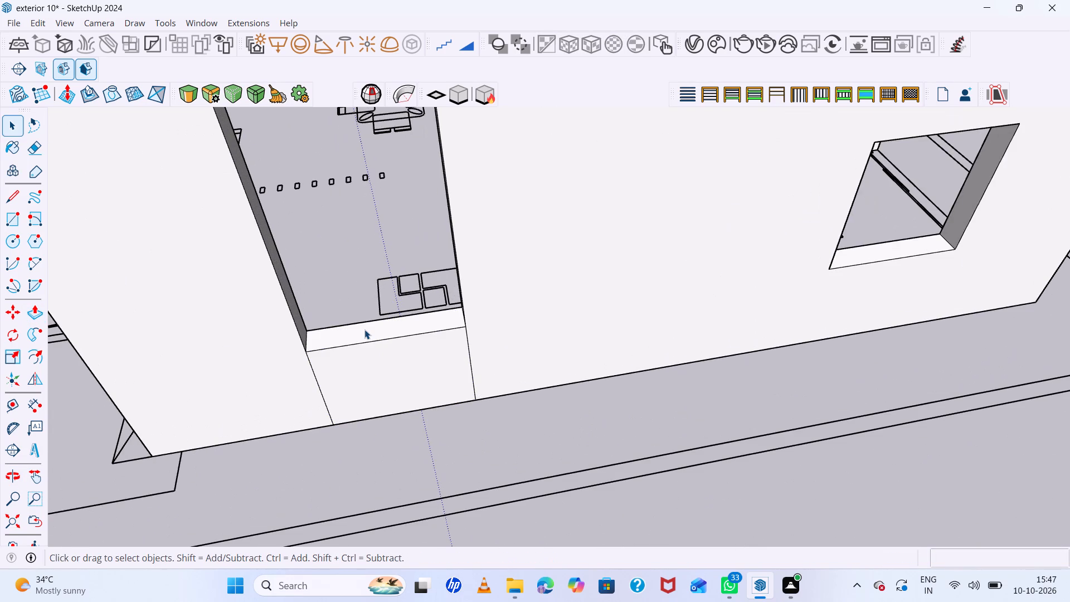
key(m)
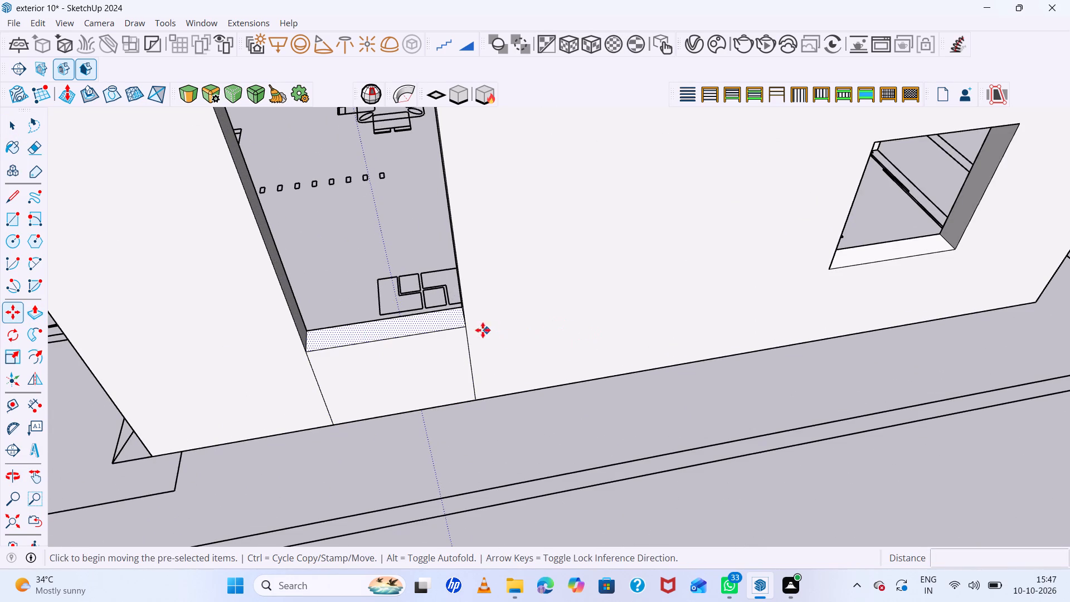
click(466, 328)
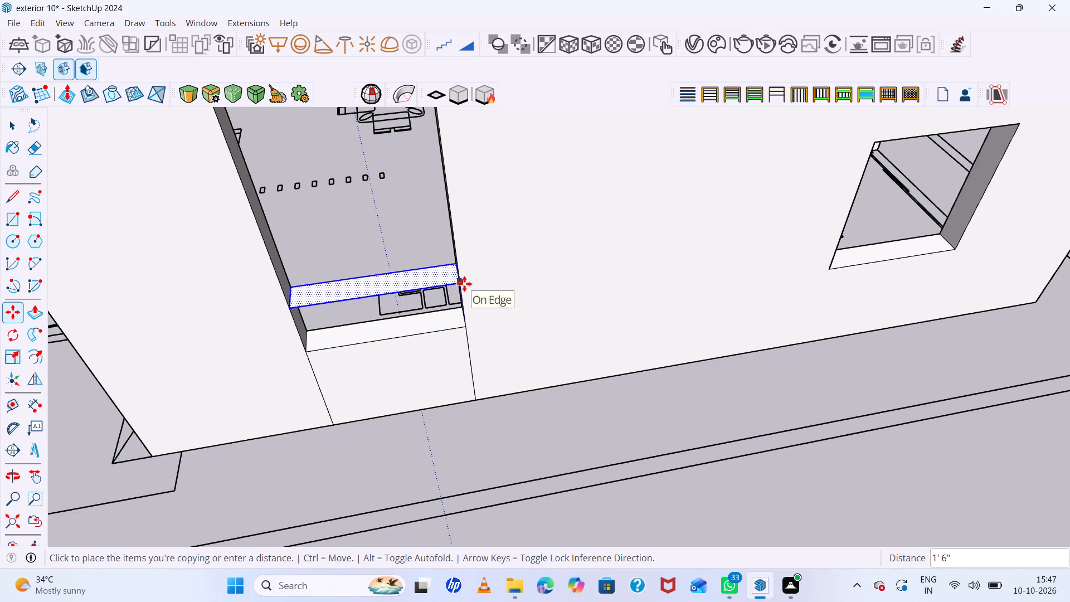
key(Up)
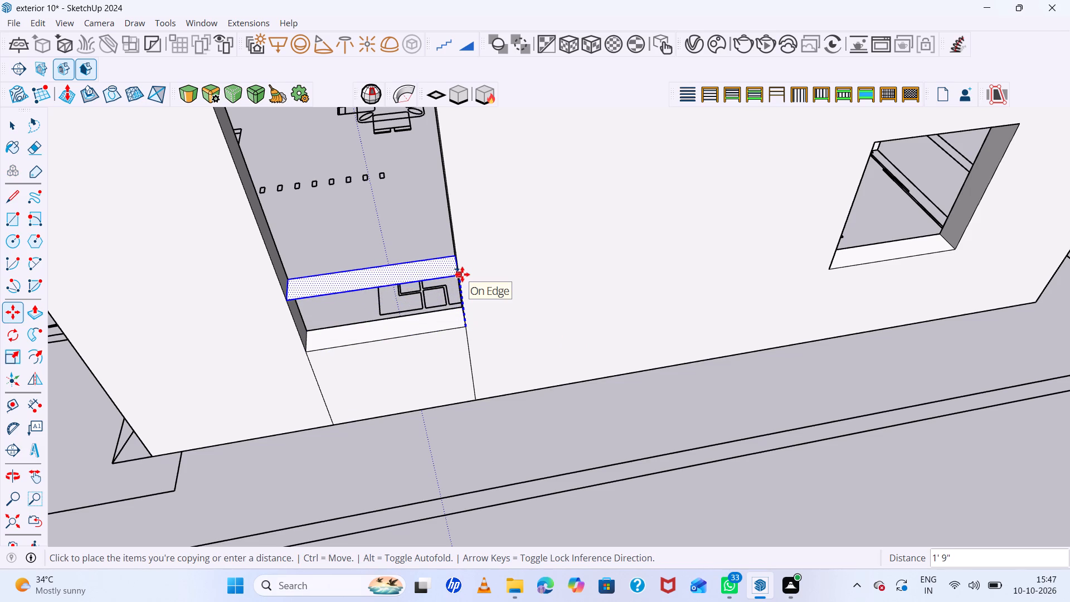
scroll(462, 274, down, 4)
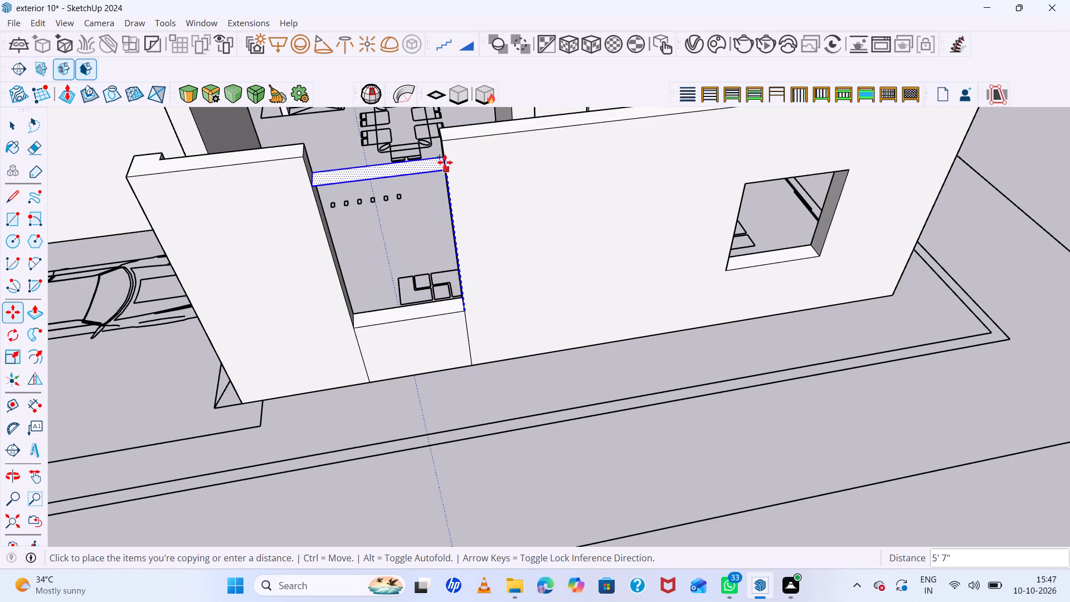
click(442, 142)
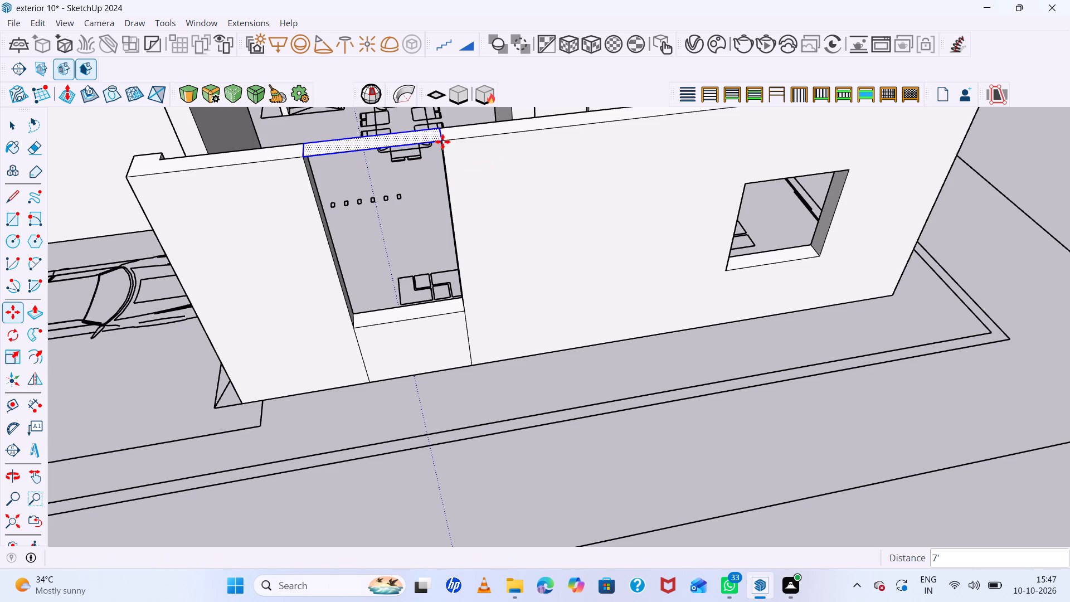
Push/Pull the copied face down 3' to form the lintel wall above the window opening.
key(p)
click(403, 138)
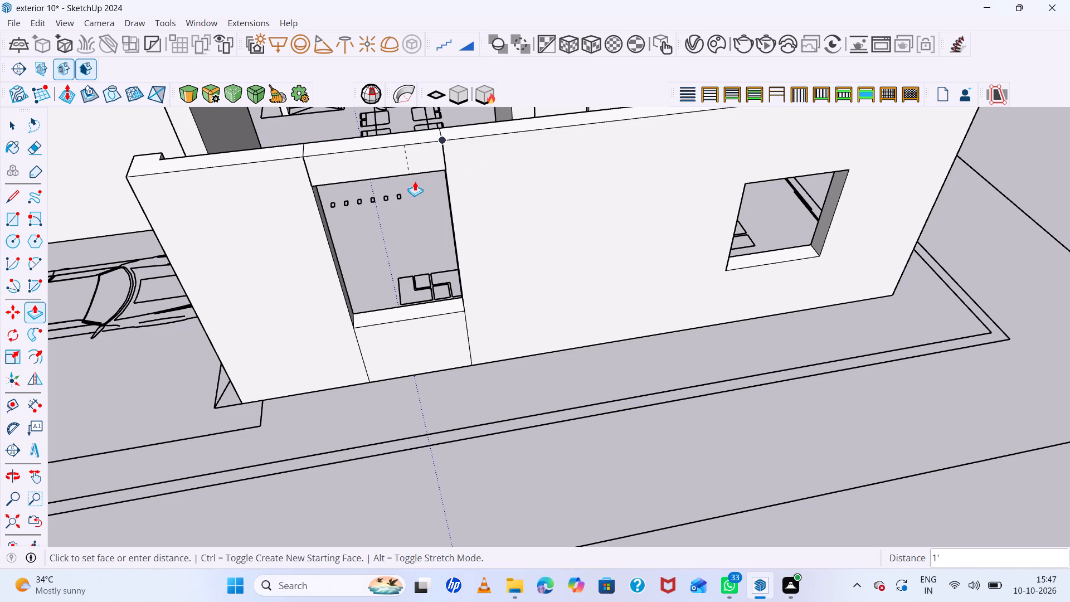
text(3')
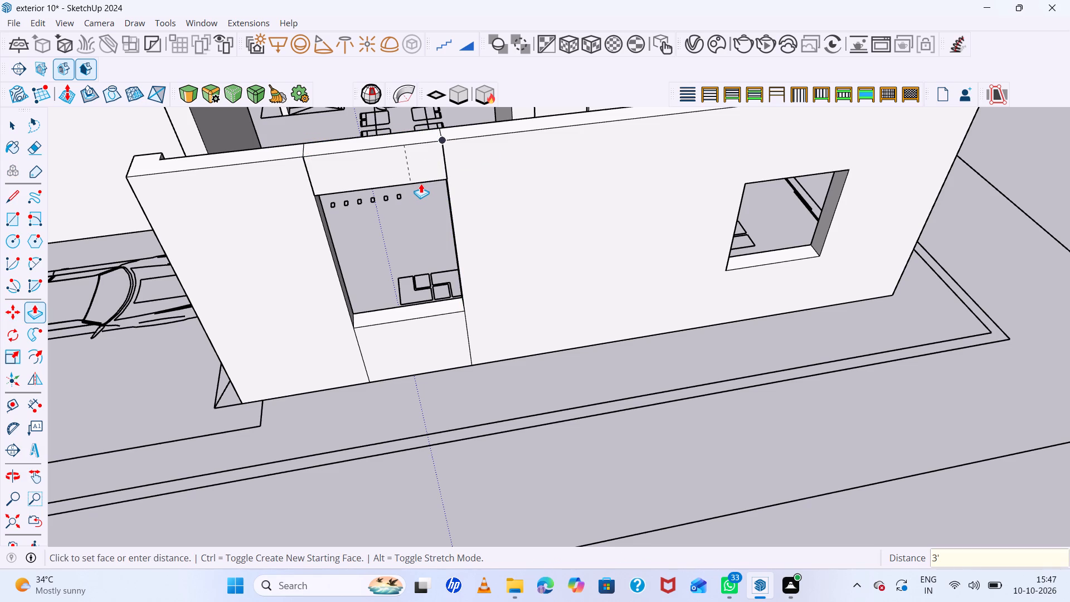
key(Return)
Erase the two lintel seam edges above the new window on the side wall's outer face.
scroll(505, 297, down, 6)
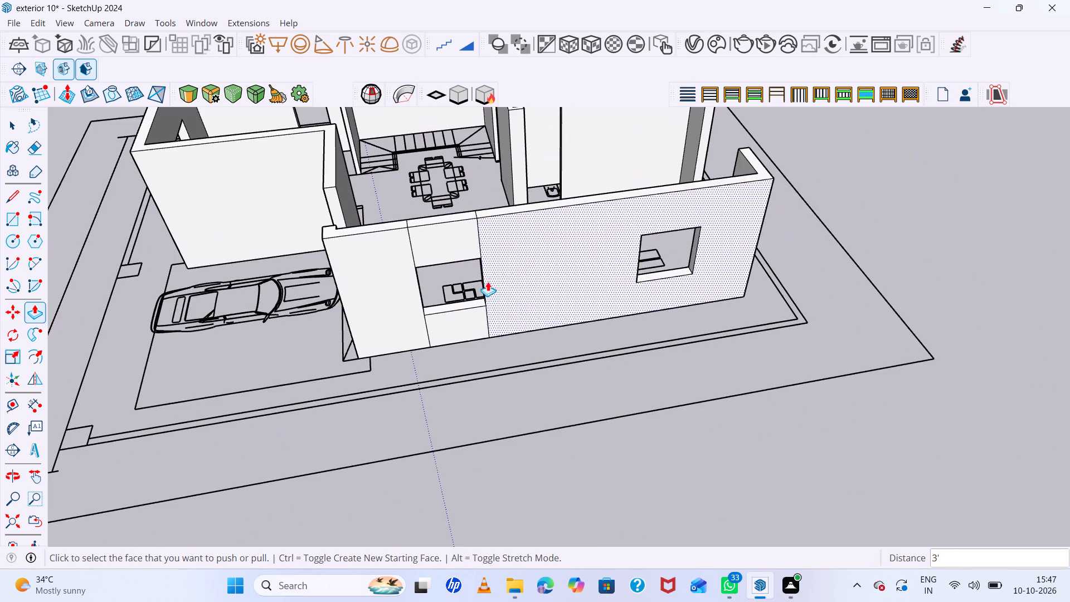
middle_drag(487, 281, 610, 235)
key(space)
key(e)
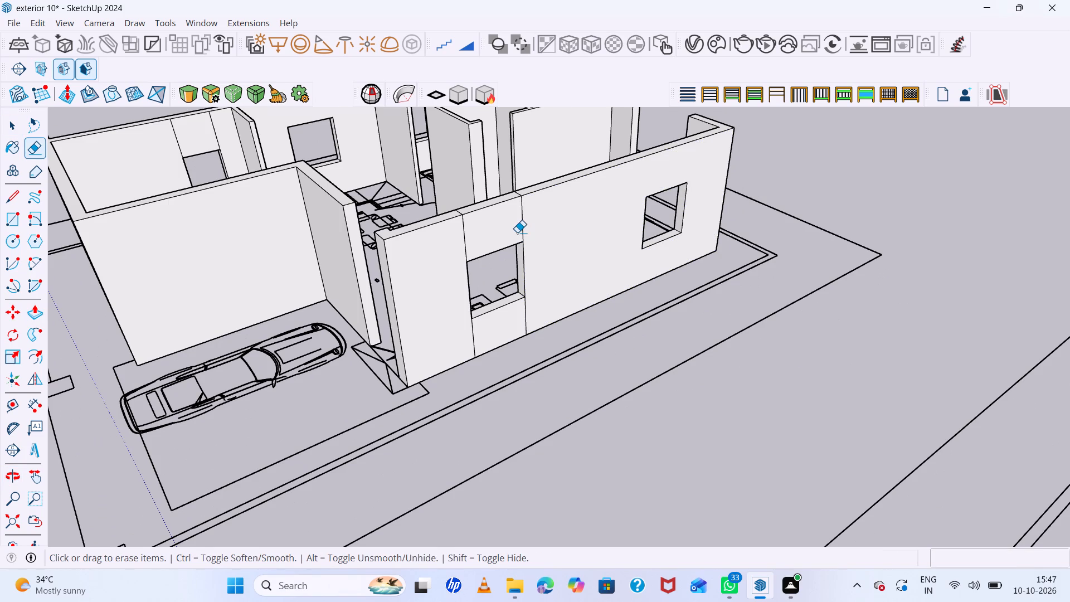
click(526, 221)
drag(528, 216, 511, 224)
drag(477, 232, 464, 236)
Erase the two sill seam edges below the new window on the side wall's outer face.
scroll(528, 326, up, 6)
click(528, 307)
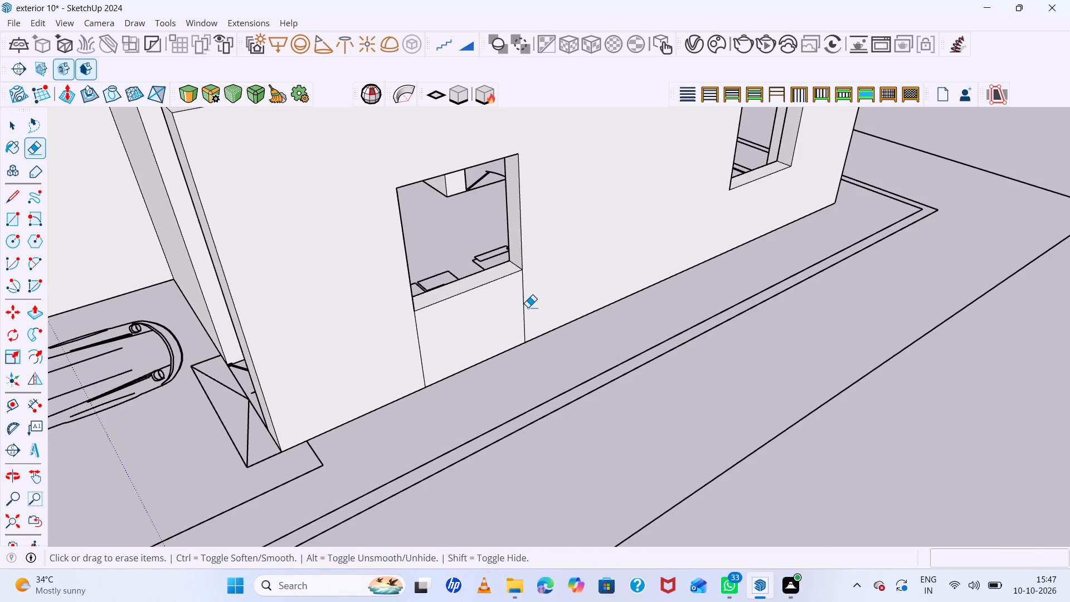
click(523, 291)
click(419, 336)
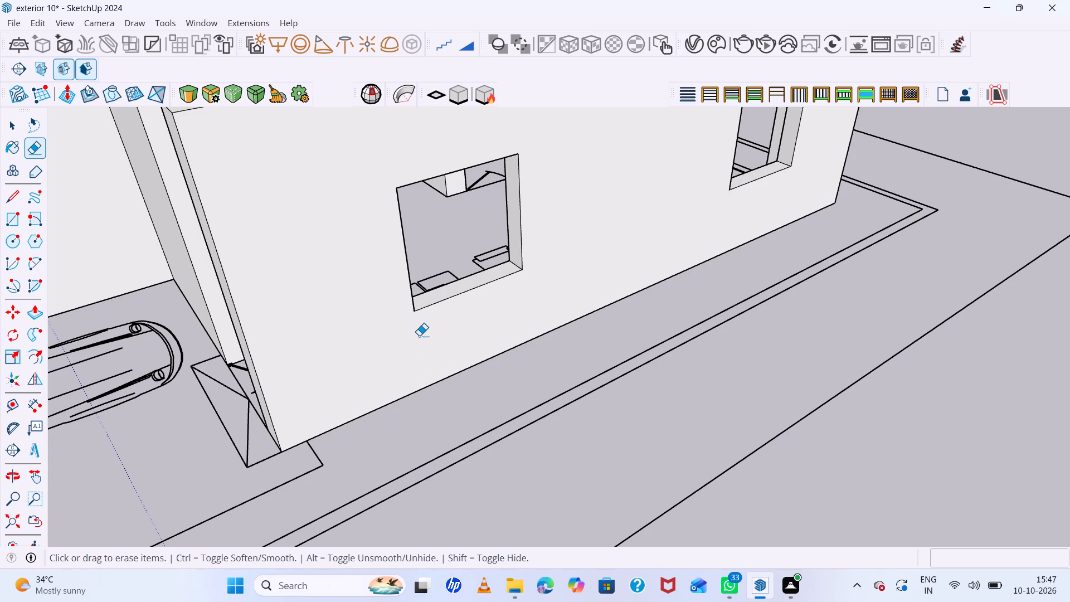
Erase the two short seam edges across the side wall's top face above the new window.
scroll(429, 361, down, 6)
scroll(388, 215, up, 6)
middle_drag(413, 244, 417, 332)
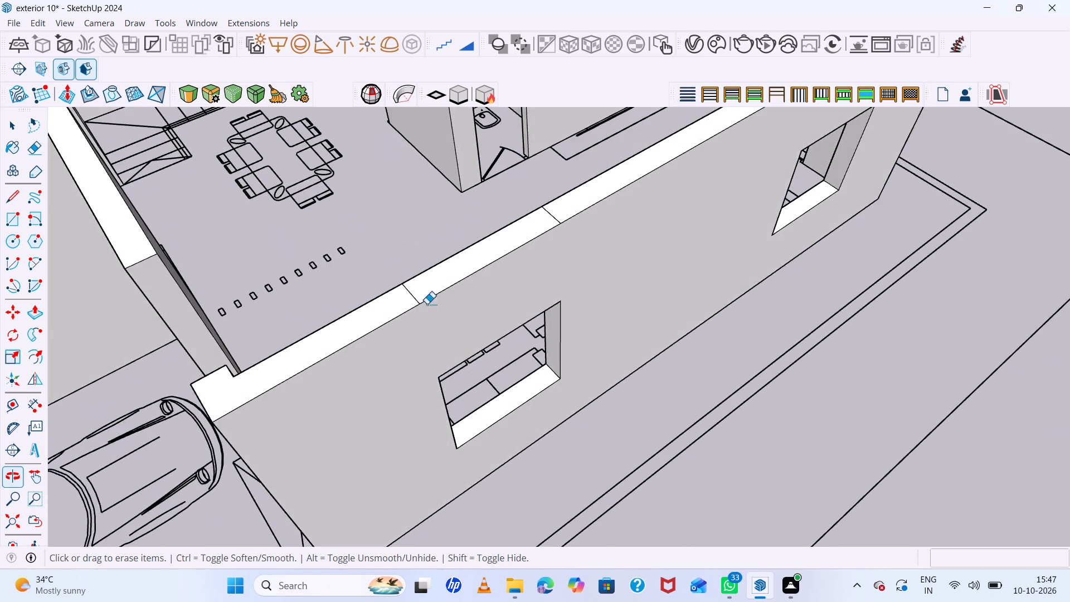
scroll(431, 285, up, 4)
drag(407, 291, 388, 310)
drag(593, 191, 582, 203)
Erase the two lintel seam edges above the new window on the side wall's inner face.
scroll(544, 224, down, 7)
middle_drag(415, 253, 833, 177)
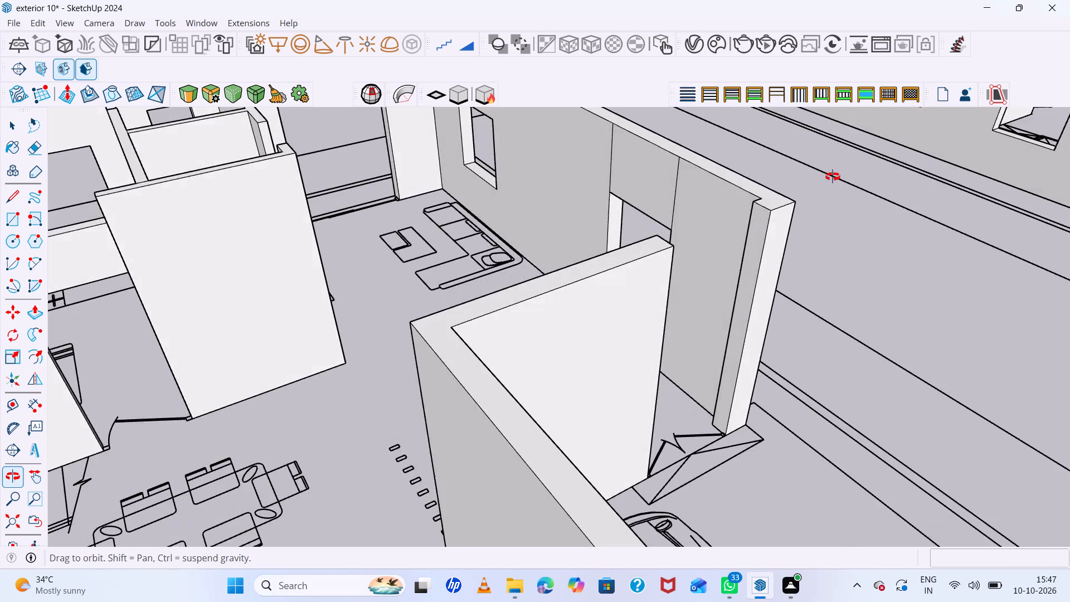
middle_drag(833, 177, 783, 212)
scroll(669, 244, up, 6)
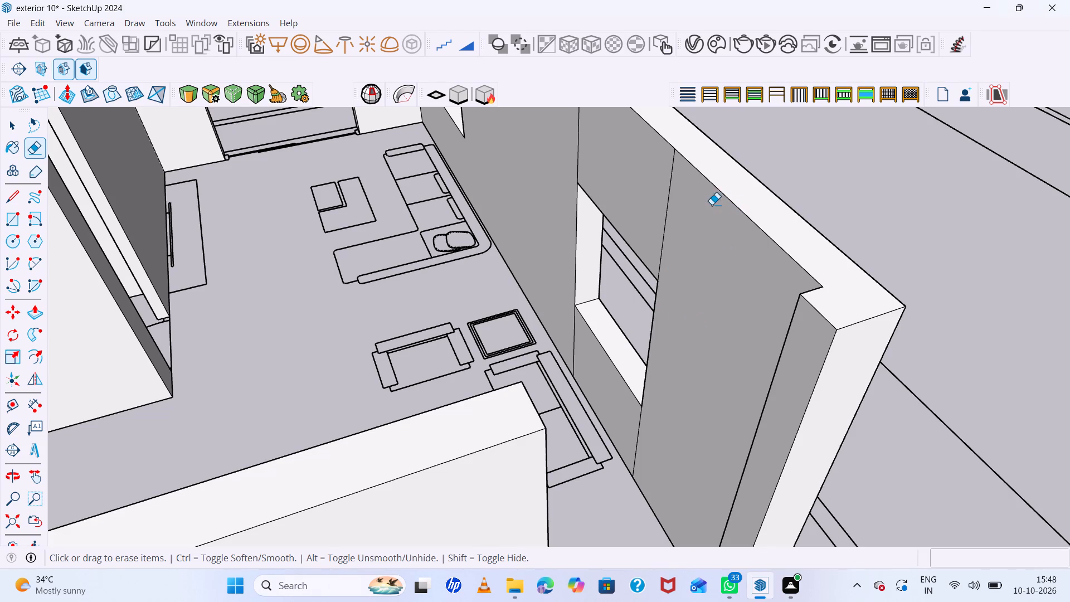
drag(689, 203, 619, 187)
drag(582, 149, 596, 157)
drag(581, 140, 575, 135)
Erase the two sill seam edges below the new window on the wall's inner face, beside the two-seat sofa.
scroll(678, 276, down, 4)
scroll(688, 334, up, 5)
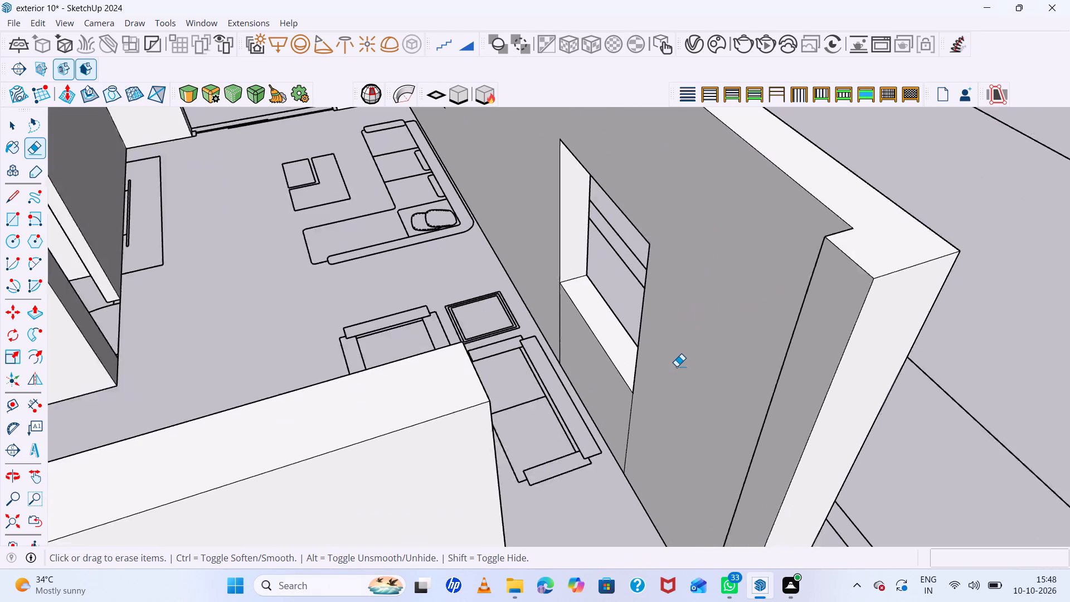
scroll(677, 366, up, 3)
scroll(682, 354, down, 8)
middle_drag(690, 409, 693, 394)
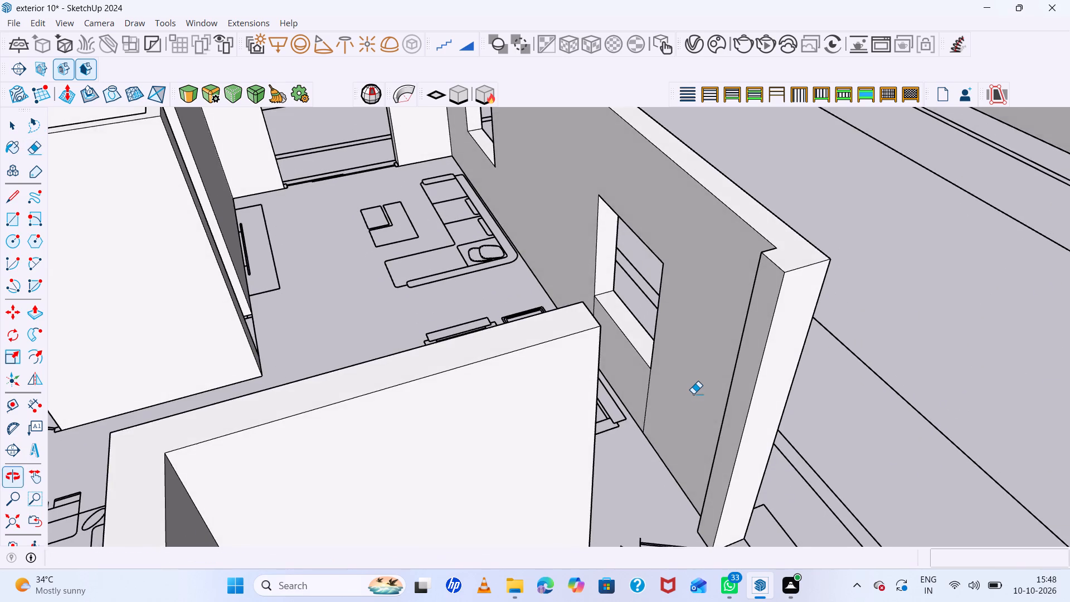
scroll(697, 394, up, 7)
click(605, 374)
click(612, 381)
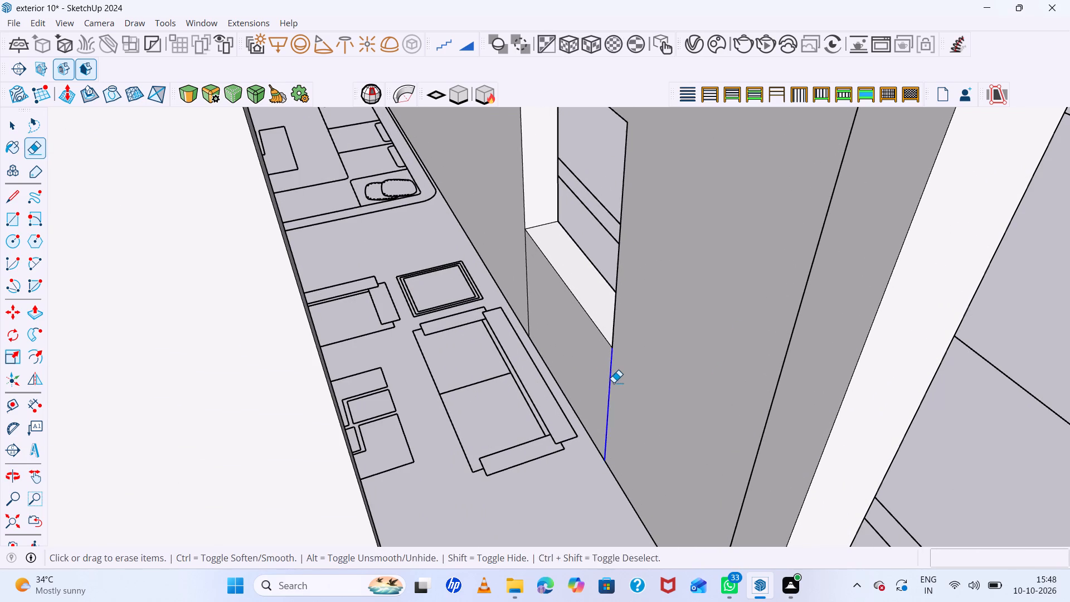
click(531, 268)
drag(522, 259, 519, 224)
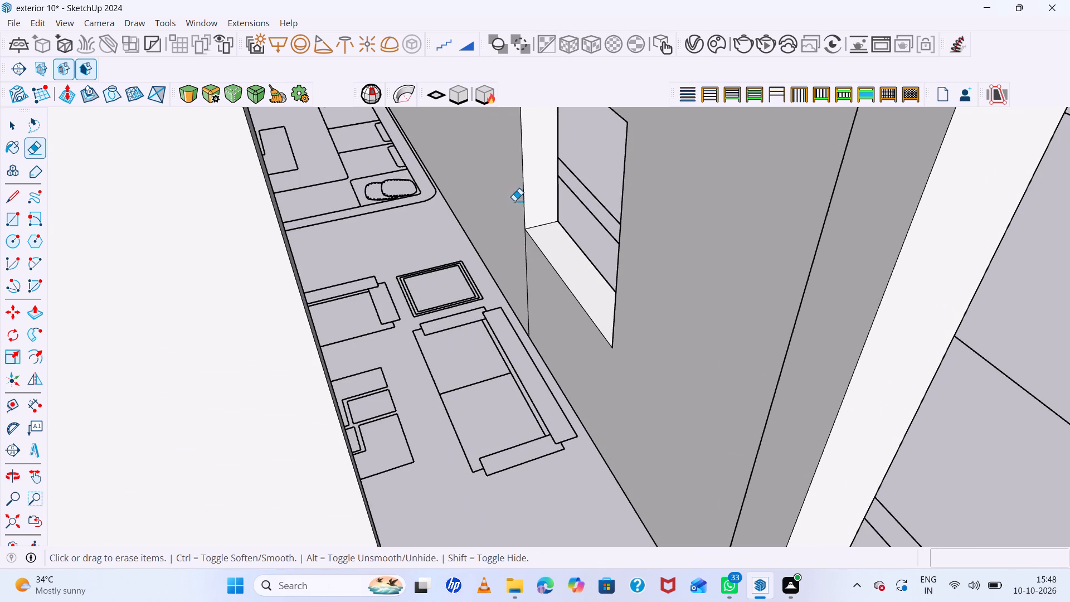
drag(523, 249, 531, 265)
Erase the two lintel seam edges above the kitchen's exterior doorway on the wall's inner face.
scroll(551, 256, down, 8)
scroll(527, 210, down, 16)
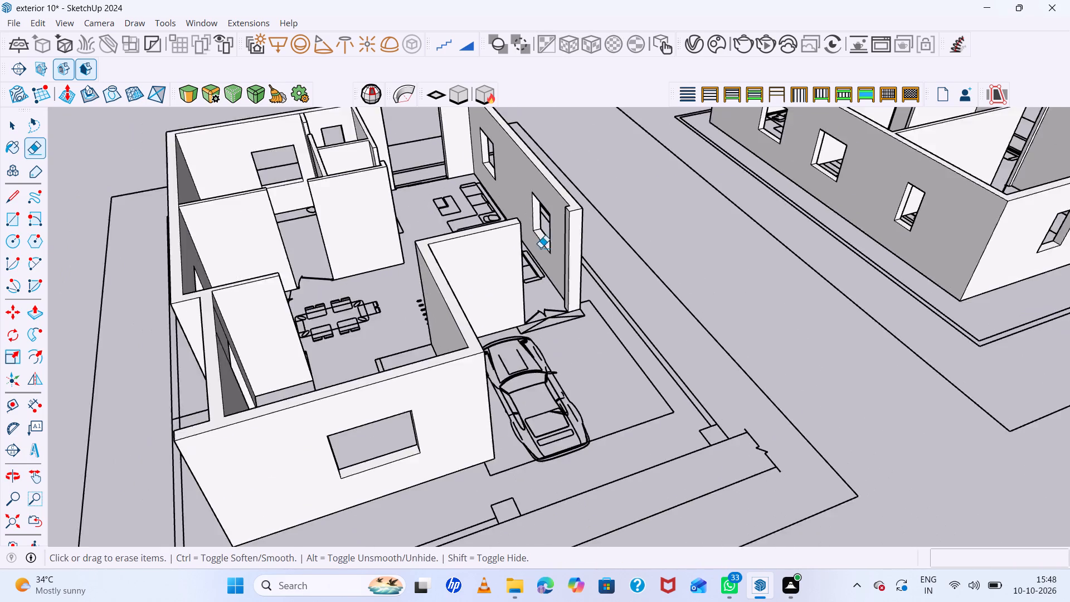
middle_drag(536, 253, 166, 308)
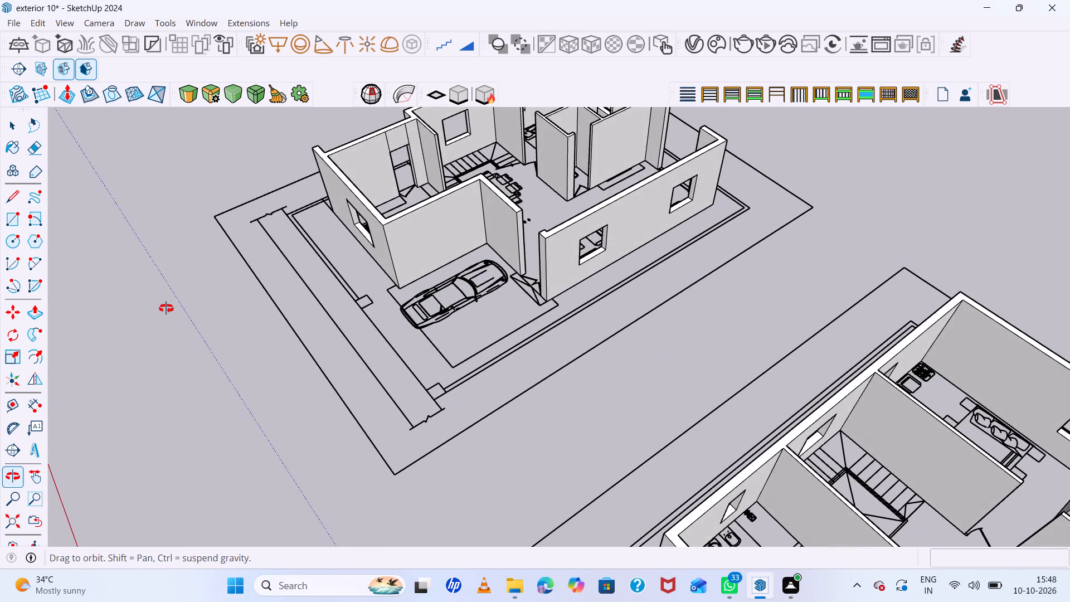
middle_drag(166, 308, 173, 284)
middle_click(174, 284)
scroll(333, 162, up, 6)
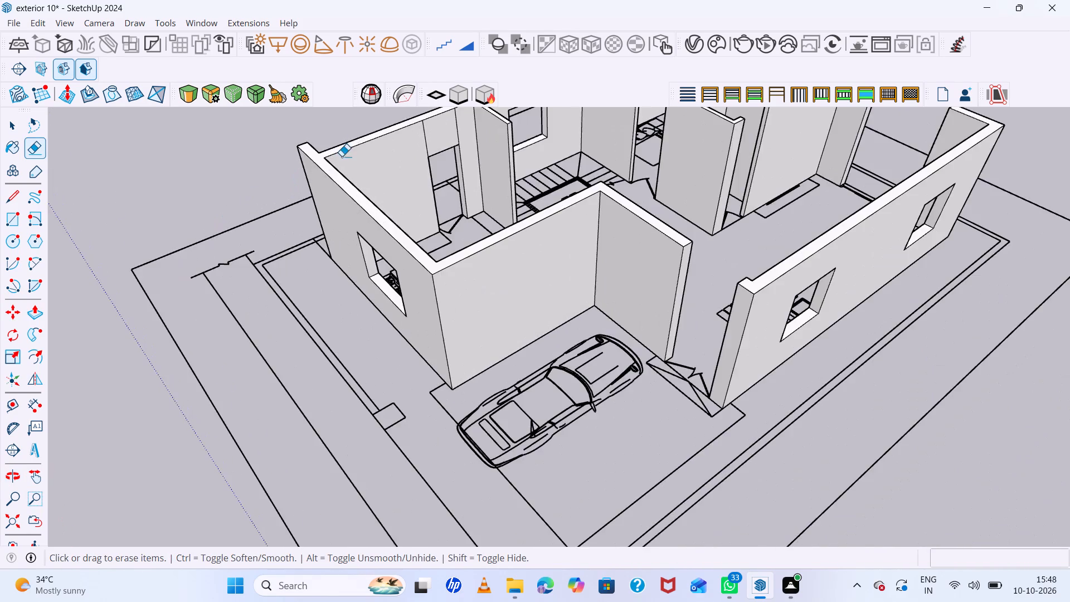
scroll(406, 129, up, 5)
scroll(415, 140, down, 1)
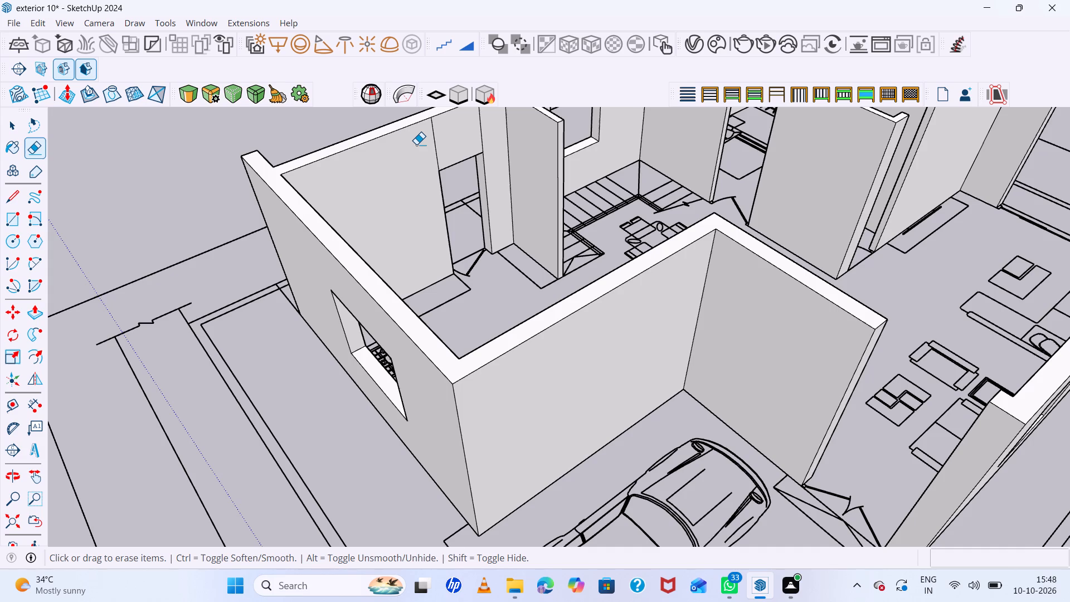
scroll(416, 144, up, 2)
scroll(416, 144, down, 7)
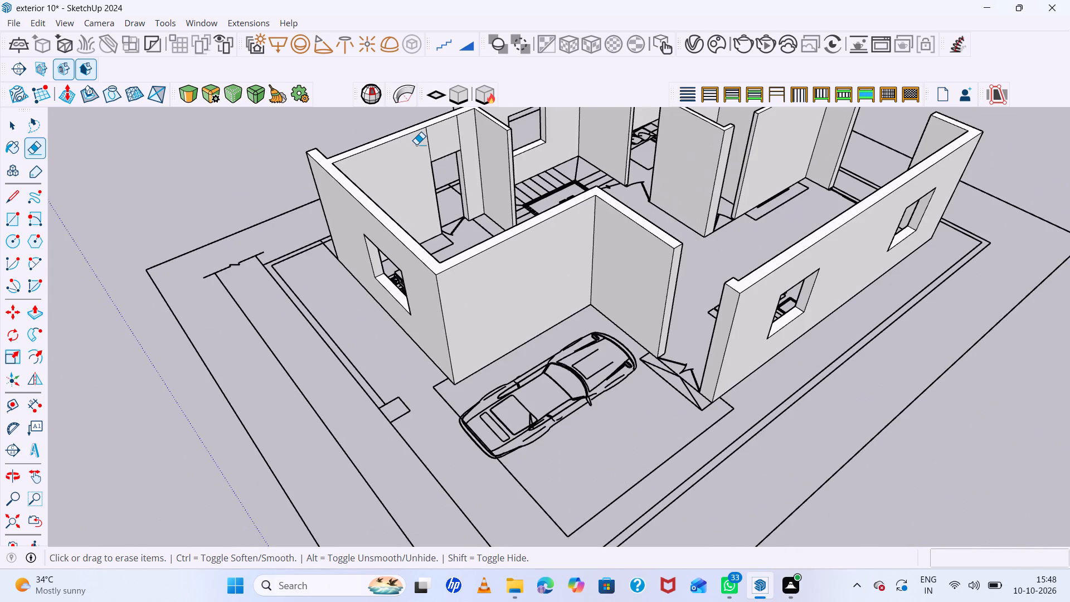
scroll(380, 90, up, 7)
scroll(415, 153, up, 1)
scroll(440, 231, down, 9)
scroll(450, 151, up, 7)
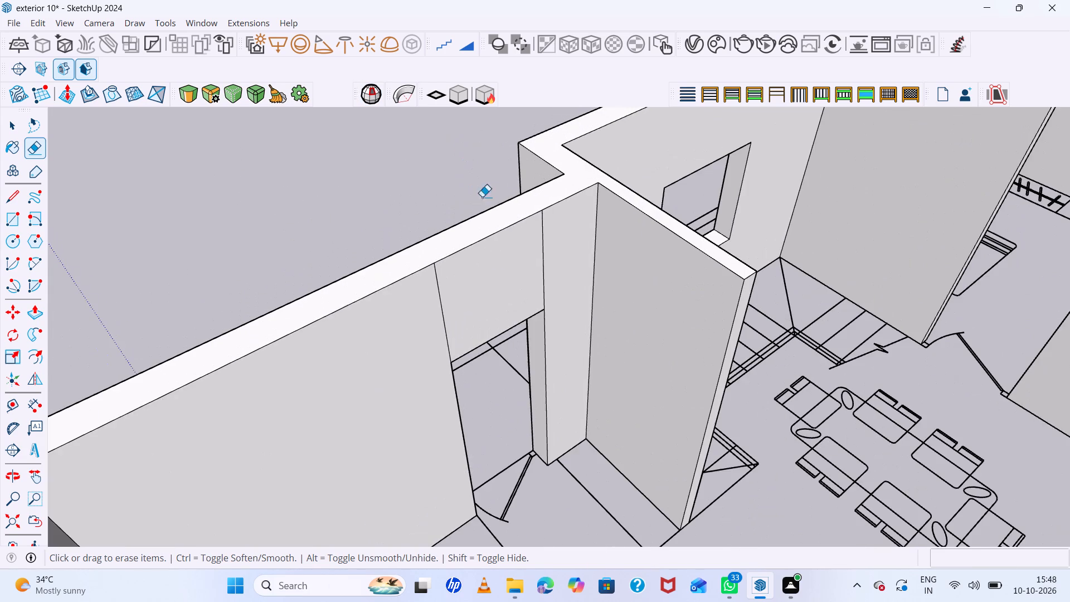
click(540, 230)
drag(463, 283, 438, 322)
Examine the ground floor's walls from several sides for remaining seams and unfilled openings.
scroll(429, 253, down, 16)
scroll(508, 319, down, 6)
middle_drag(582, 349, 594, 342)
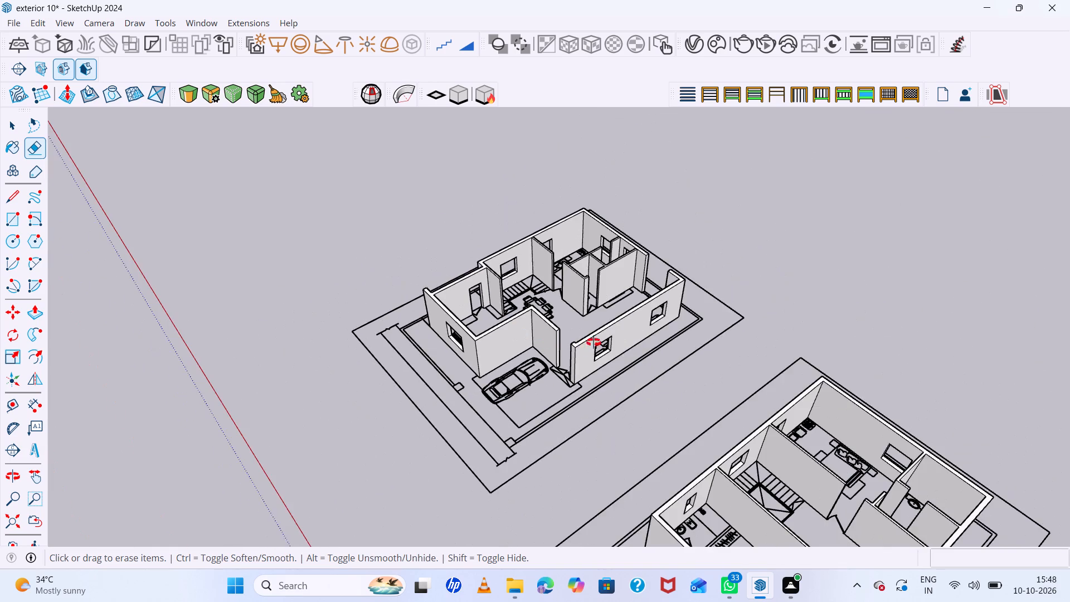
middle_drag(594, 342, 648, 289)
scroll(649, 286, up, 8)
middle_drag(642, 285, 510, 429)
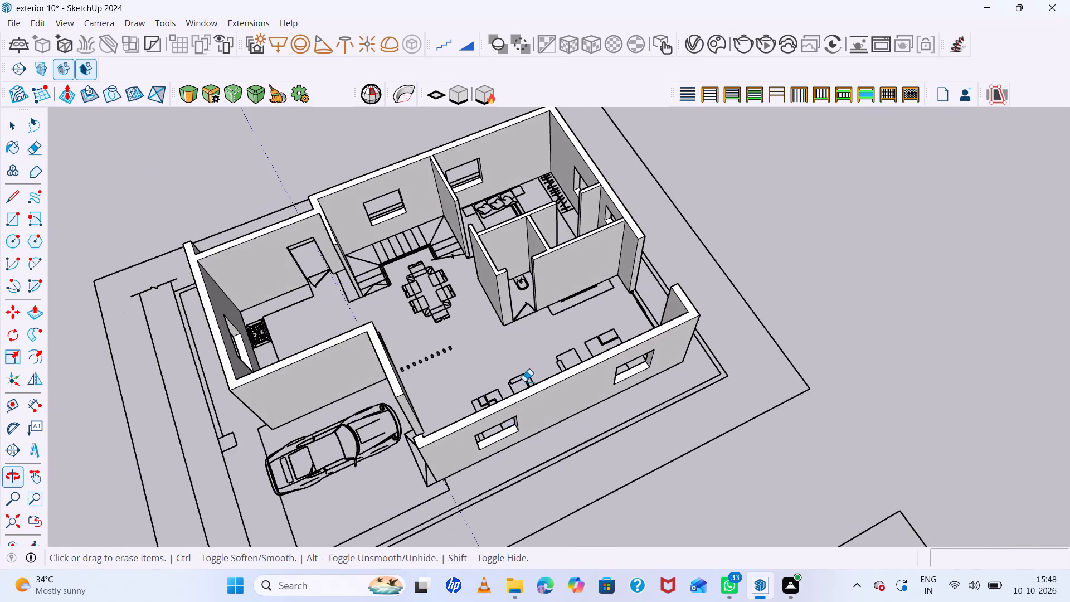
scroll(552, 231, up, 8)
middle_drag(563, 273, 645, 262)
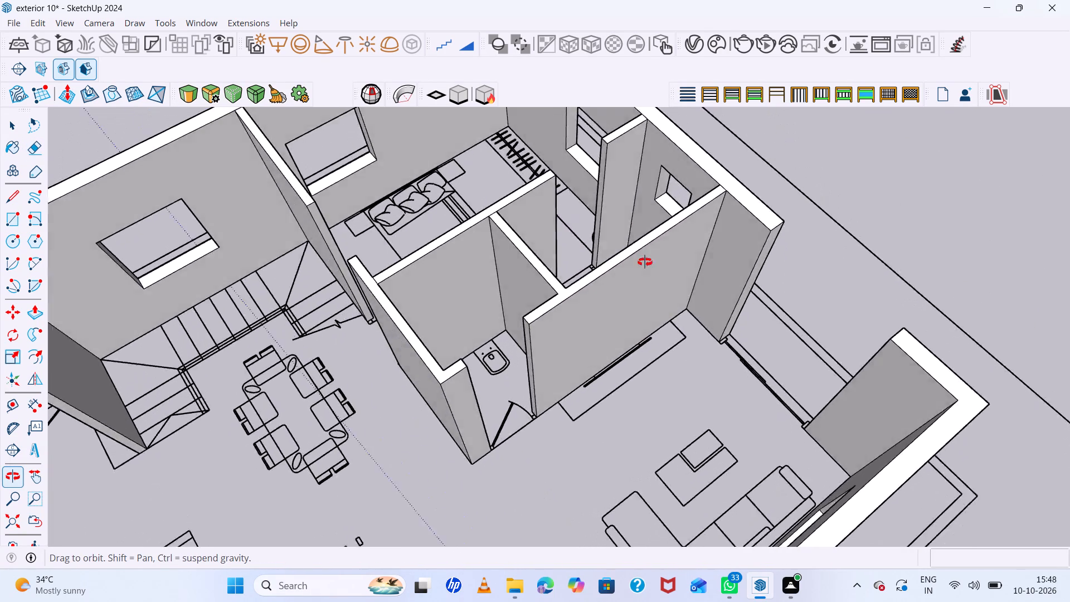
middle_drag(645, 262, 521, 216)
scroll(523, 215, down, 3)
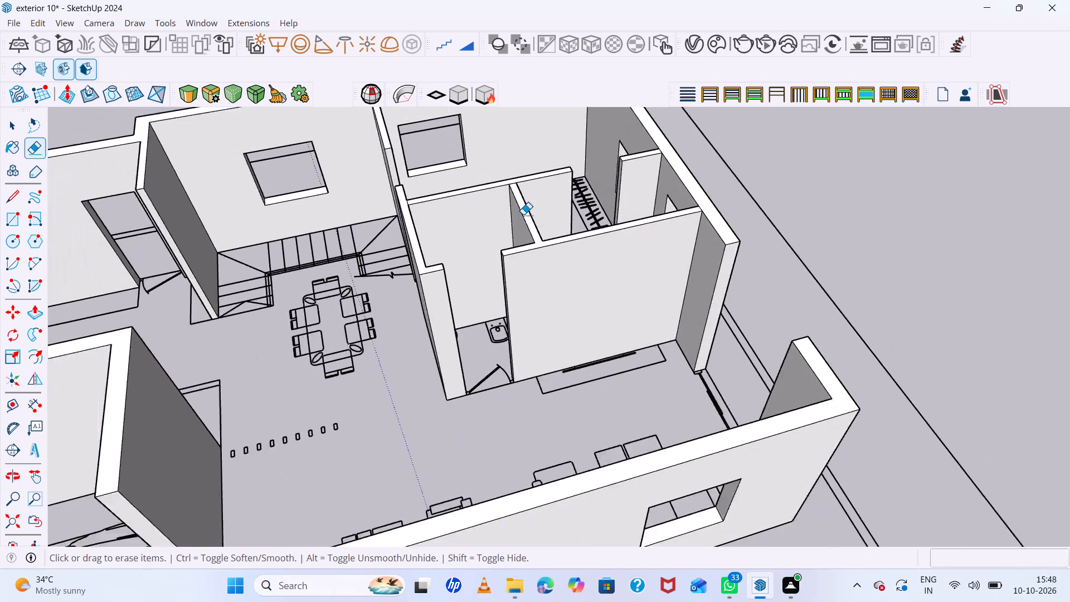
scroll(523, 215, down, 11)
scroll(416, 285, up, 6)
middle_drag(408, 285, 658, 214)
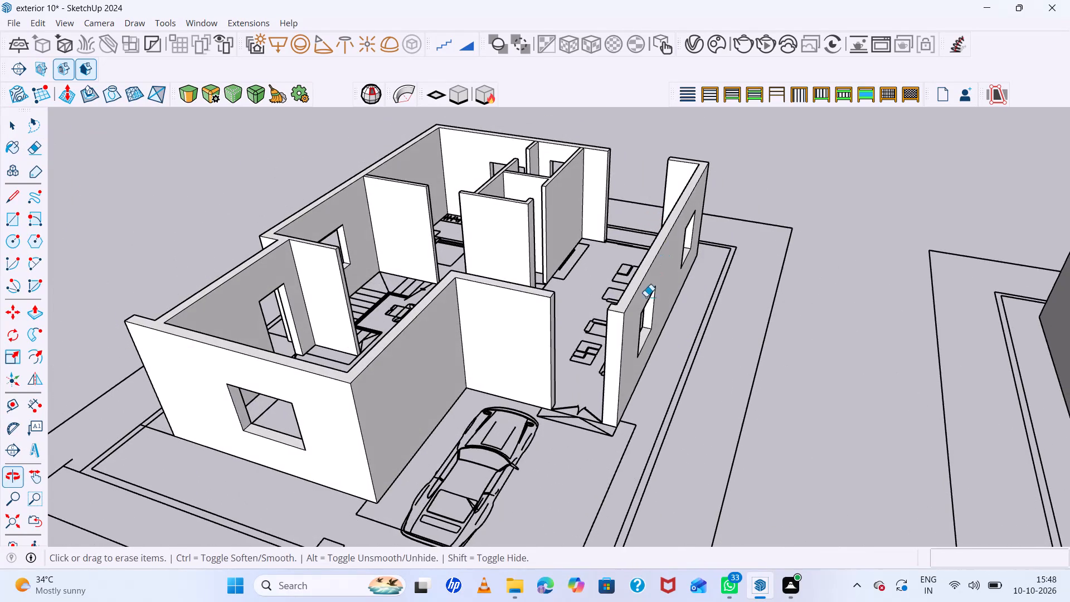
Check which geometry is connected to the living room side wall and to the wall behind the car by selecting each.
scroll(630, 327, up, 8)
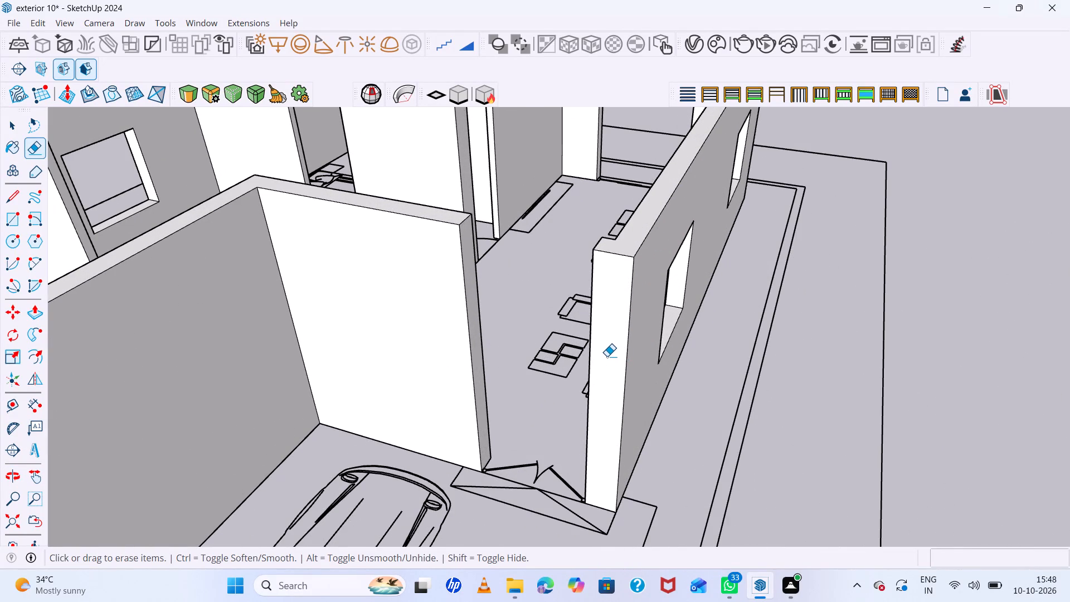
key(space)
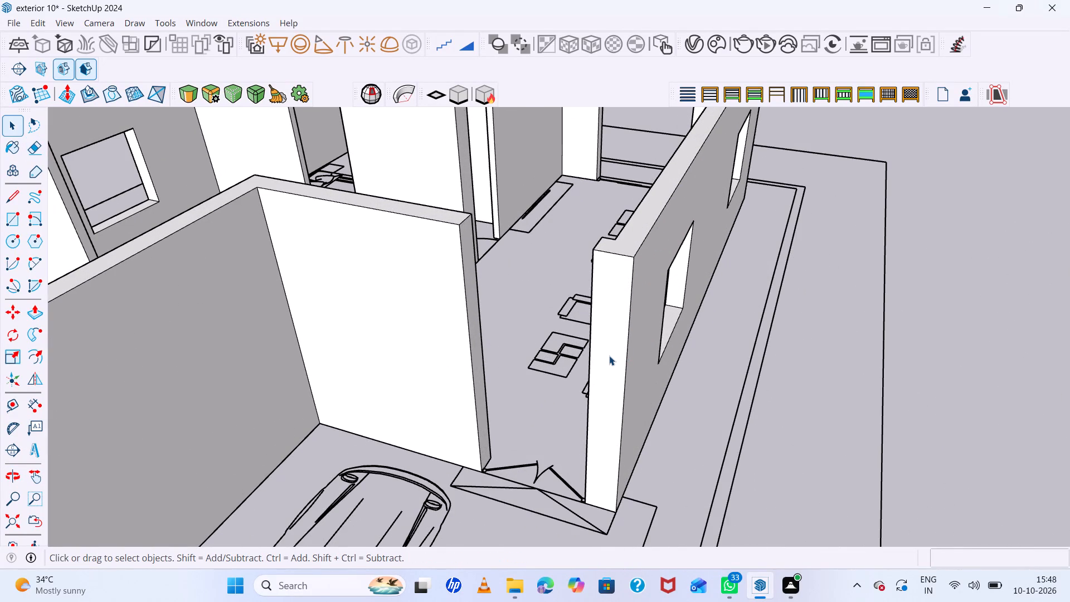
triple_click(610, 358)
double_click(610, 359)
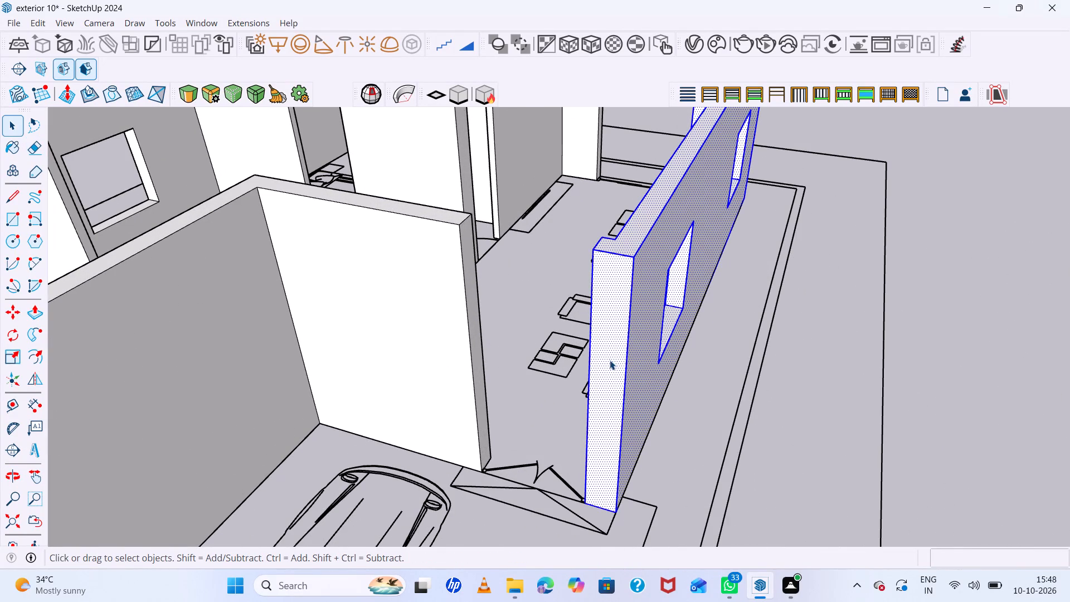
scroll(612, 359, down, 13)
triple_click(542, 358)
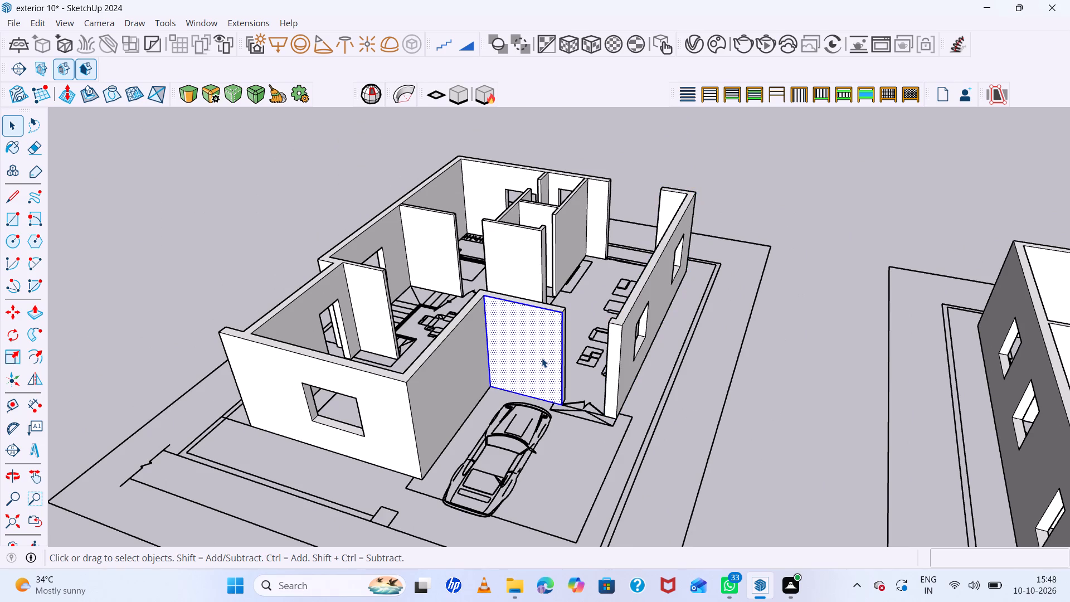
click(542, 358)
scroll(542, 358, down, 6)
click(635, 357)
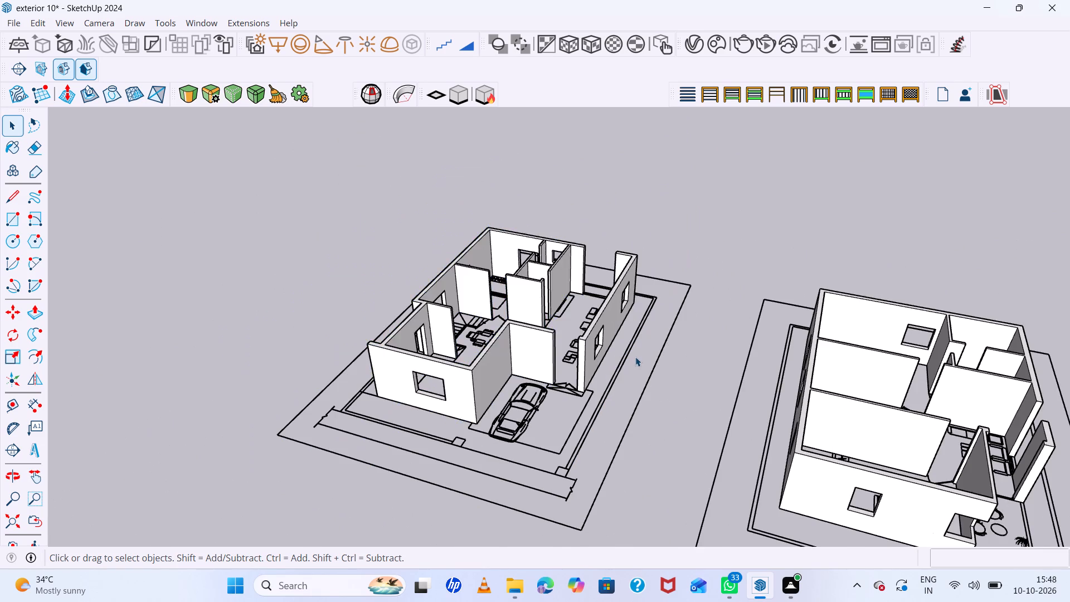
Fill the top of the main entrance opening with a 4' by 9" lintel wall extruded about 2' 7" downward.
scroll(559, 406, up, 20)
scroll(559, 406, up, 1)
middle_drag(599, 389, 622, 418)
scroll(586, 375, down, 9)
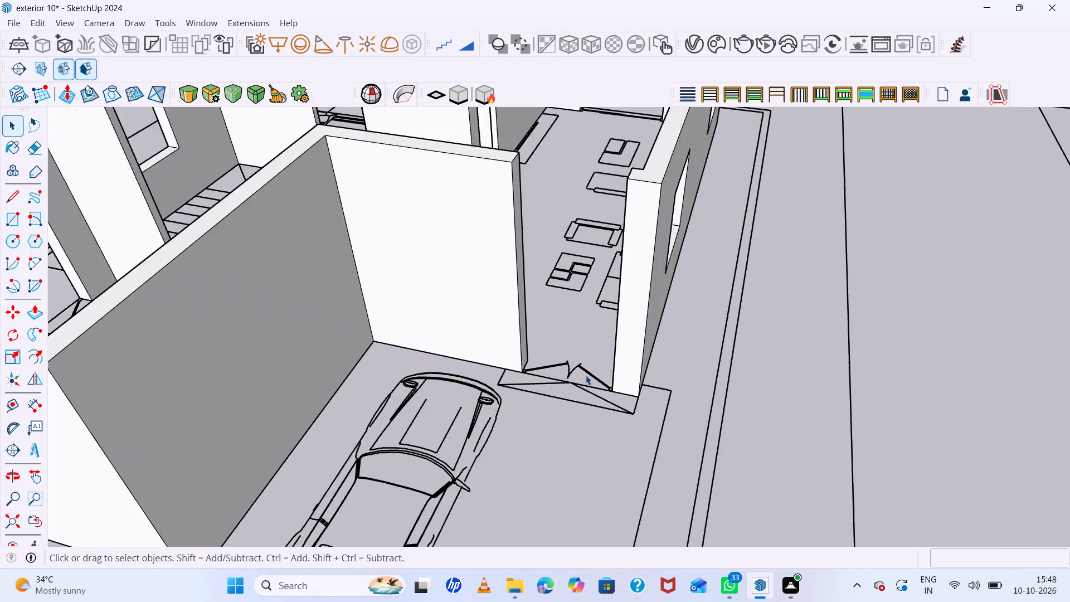
scroll(586, 375, up, 6)
middle_drag(585, 380, 593, 402)
scroll(598, 388, down, 6)
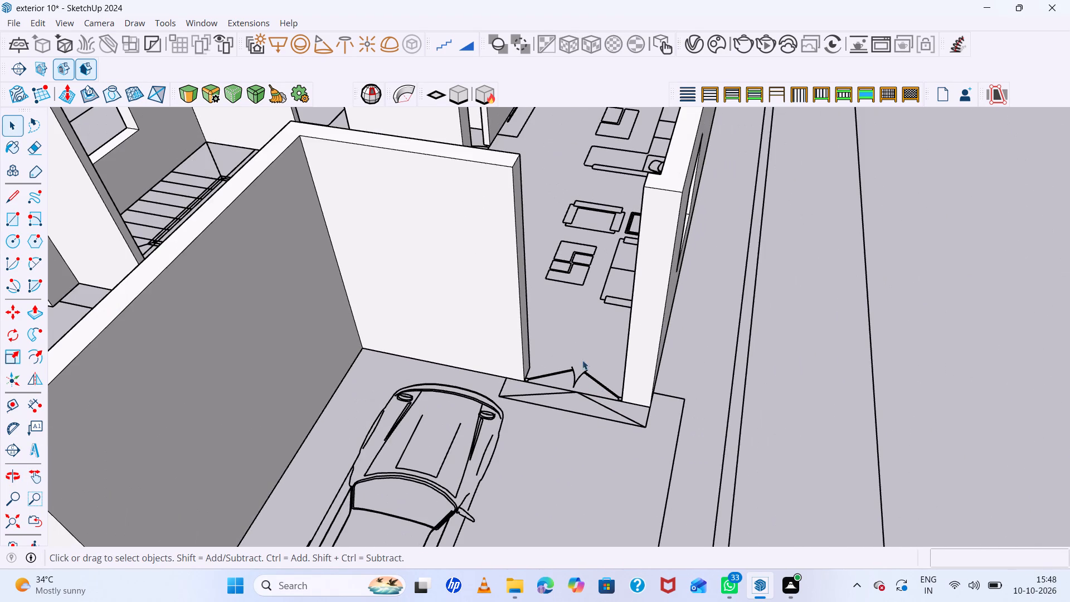
middle_drag(570, 324, 600, 397)
scroll(600, 397, up, 1)
key(r)
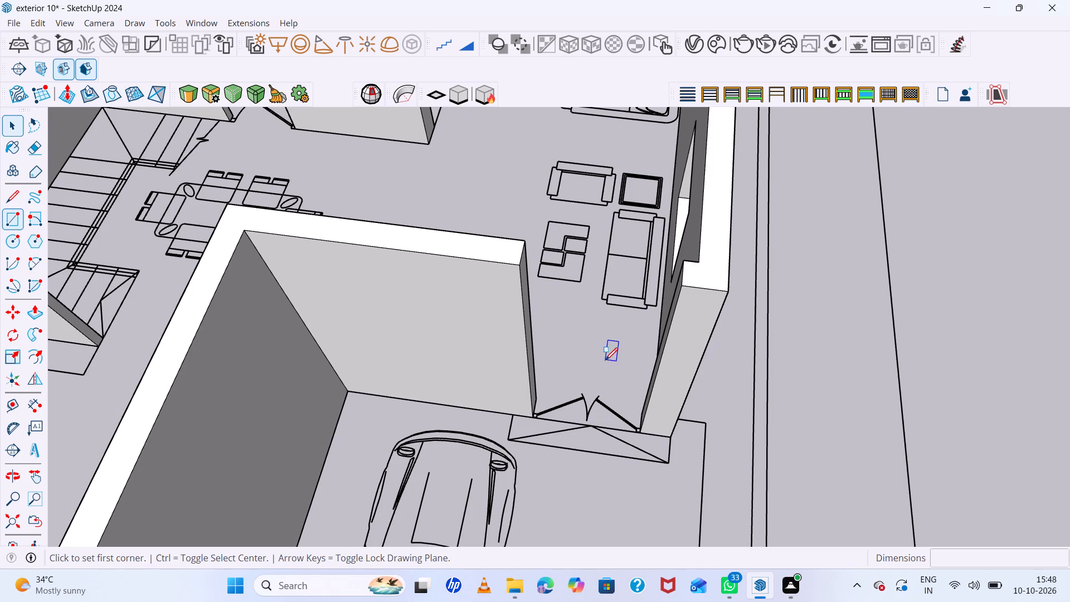
click(515, 264)
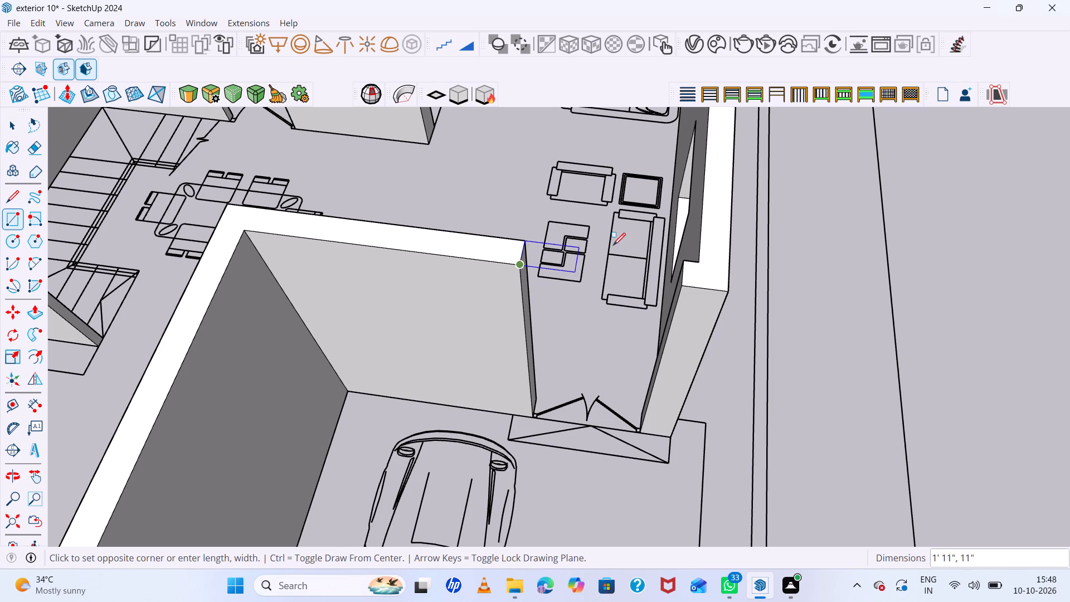
click(681, 266)
key(p)
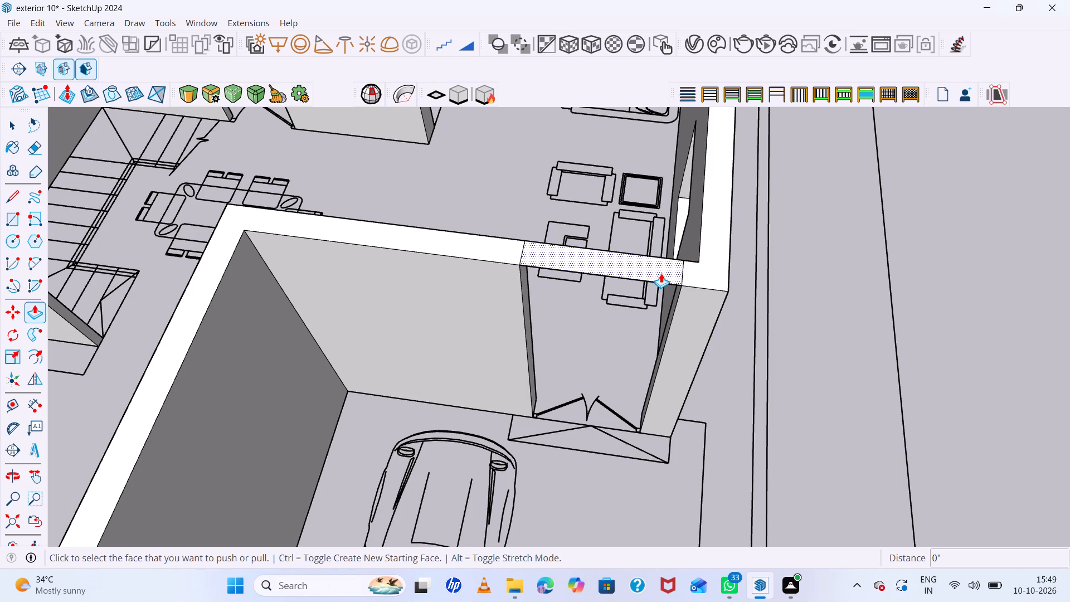
click(661, 273)
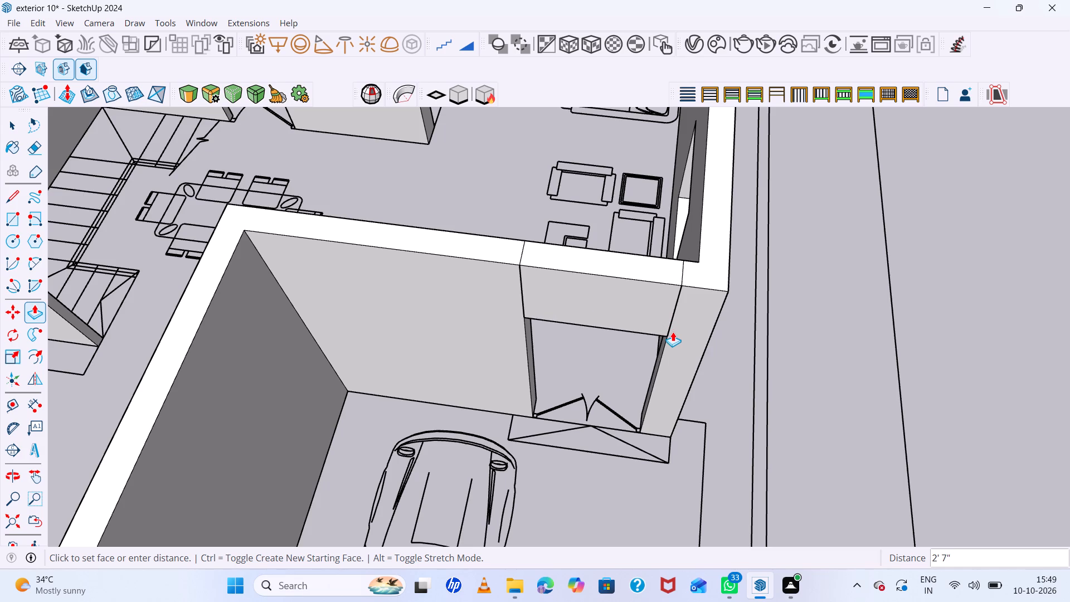
click(673, 332)
Erase the two vertical lintel seam edges above the main entrance on the wall's outer face.
scroll(665, 326, up, 1)
middle_drag(665, 326, 664, 208)
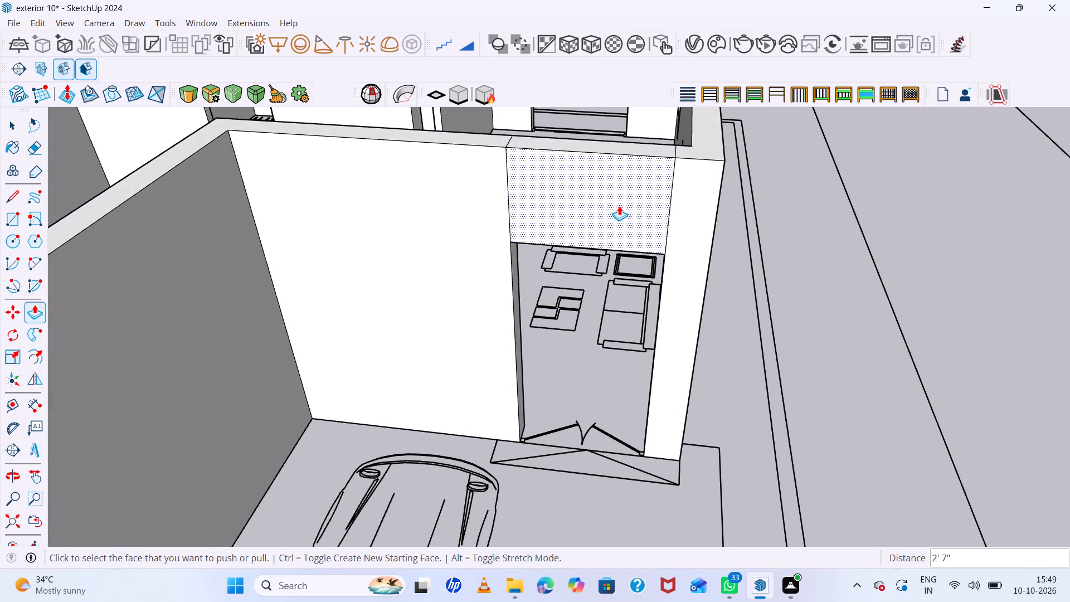
scroll(619, 206, down, 3)
scroll(619, 206, up, 3)
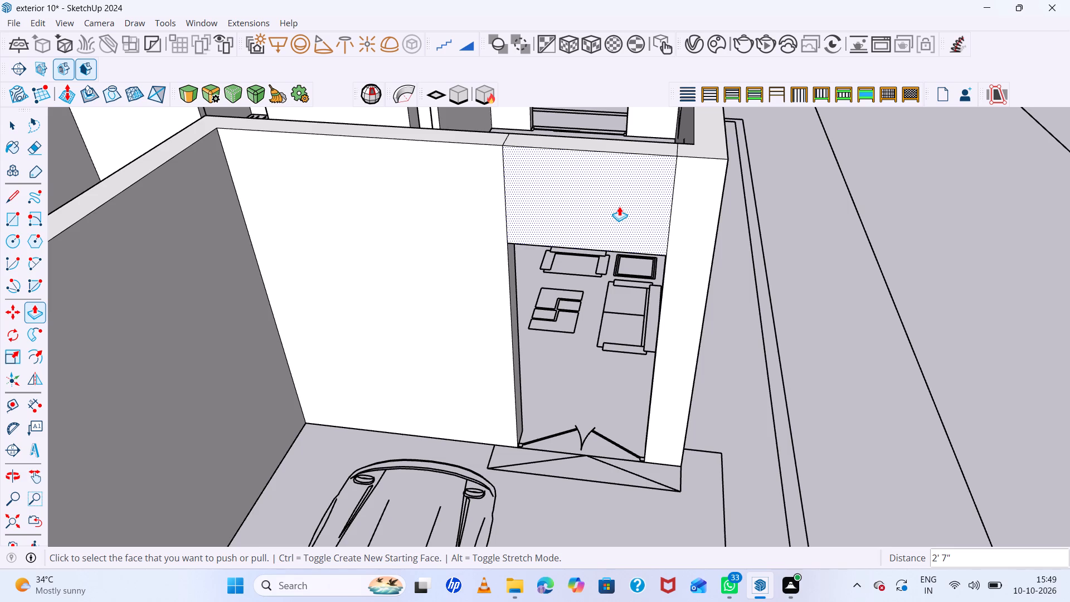
key(e)
drag(680, 195, 646, 203)
drag(614, 203, 566, 203)
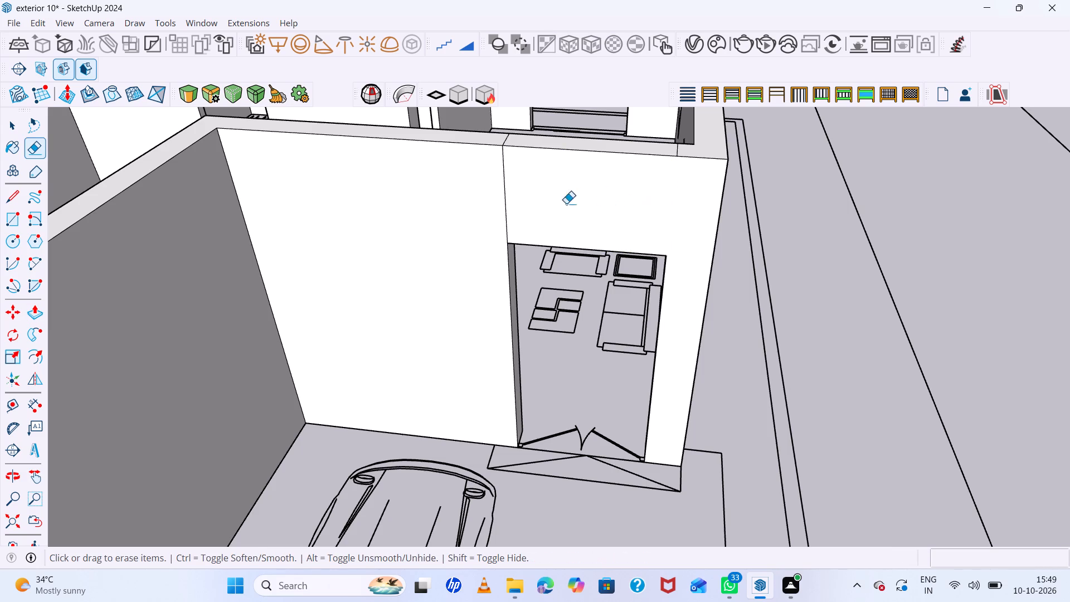
drag(566, 203, 512, 203)
drag(488, 204, 530, 205)
Erase the two seam edges across the wall's top face above the main entrance.
scroll(530, 205, down, 4)
middle_drag(530, 205, 529, 207)
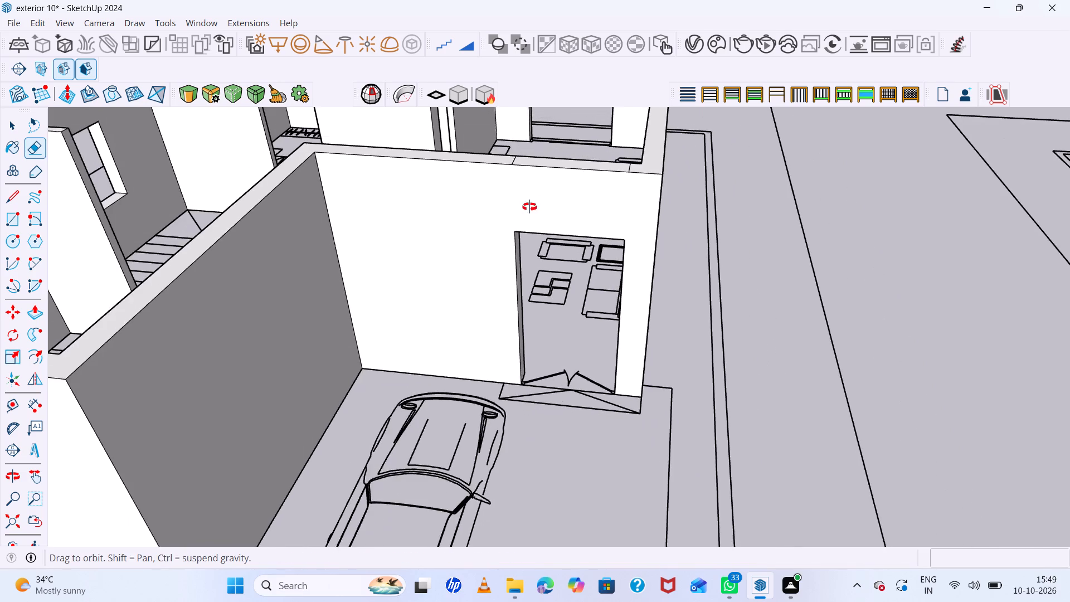
middle_drag(529, 207, 544, 272)
scroll(534, 224, up, 6)
click(478, 281)
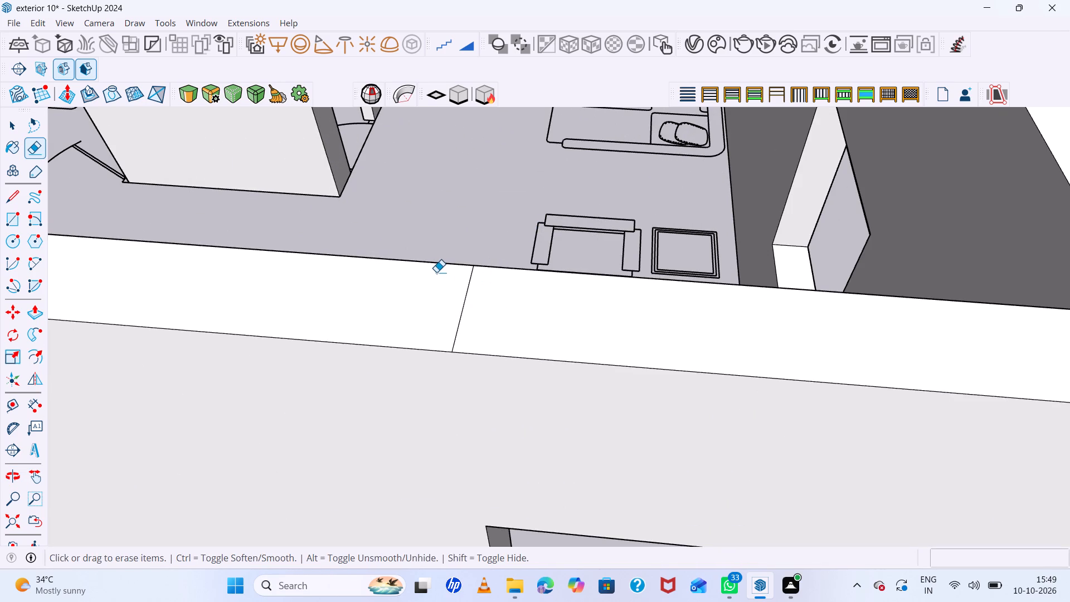
drag(458, 285, 508, 298)
scroll(510, 287, down, 7)
scroll(477, 239, down, 6)
scroll(561, 261, up, 7)
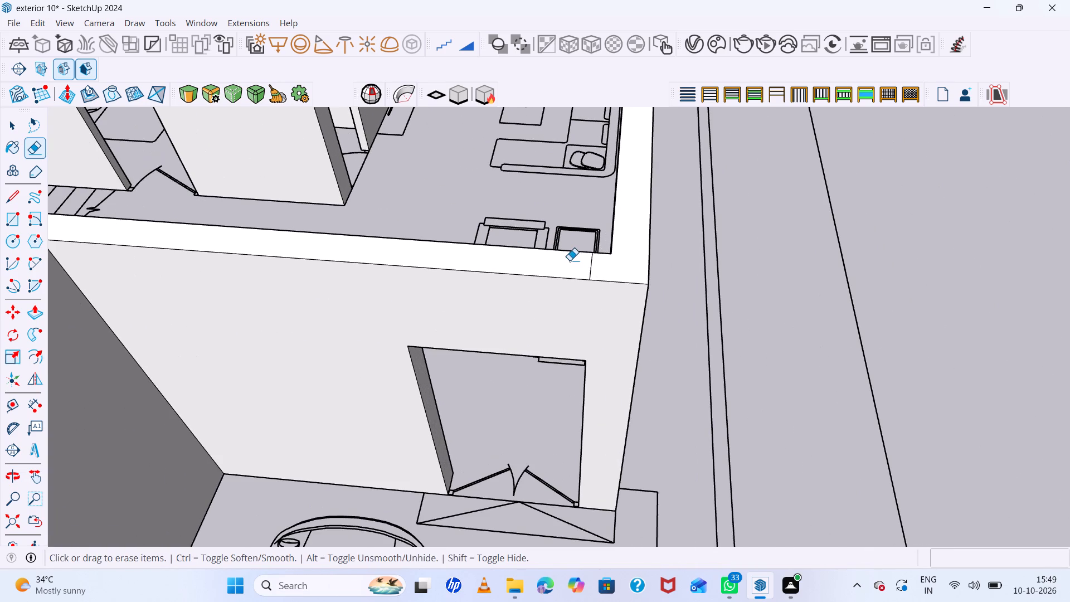
drag(587, 261, 619, 268)
Erase the lintel seam edges above the main entrance on the wall's inner face.
middle_drag(528, 237, 536, 352)
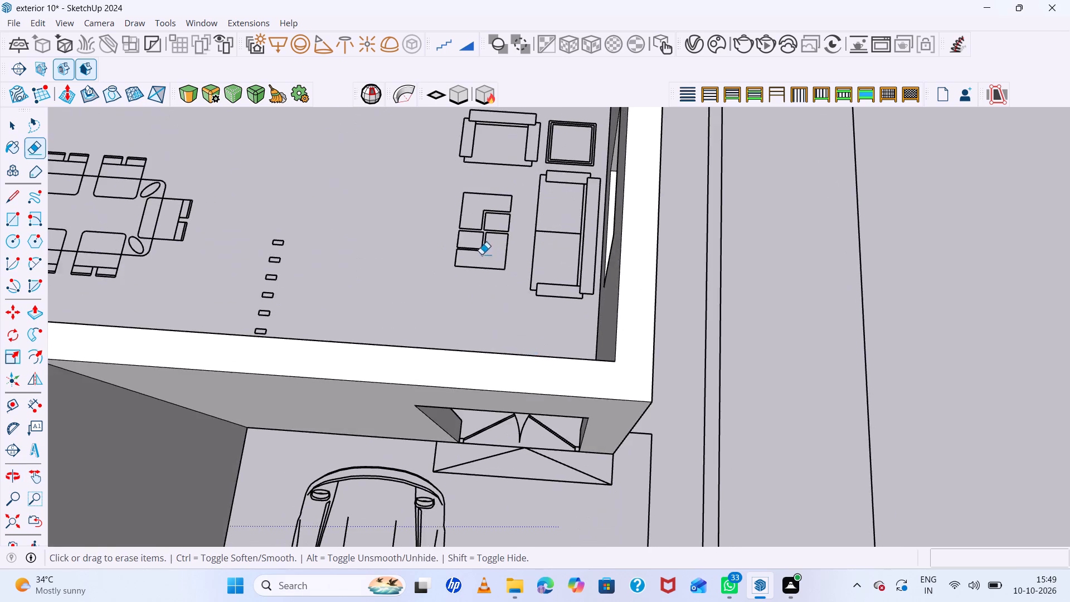
scroll(480, 251, down, 4)
middle_drag(481, 269, 493, 335)
scroll(487, 290, up, 3)
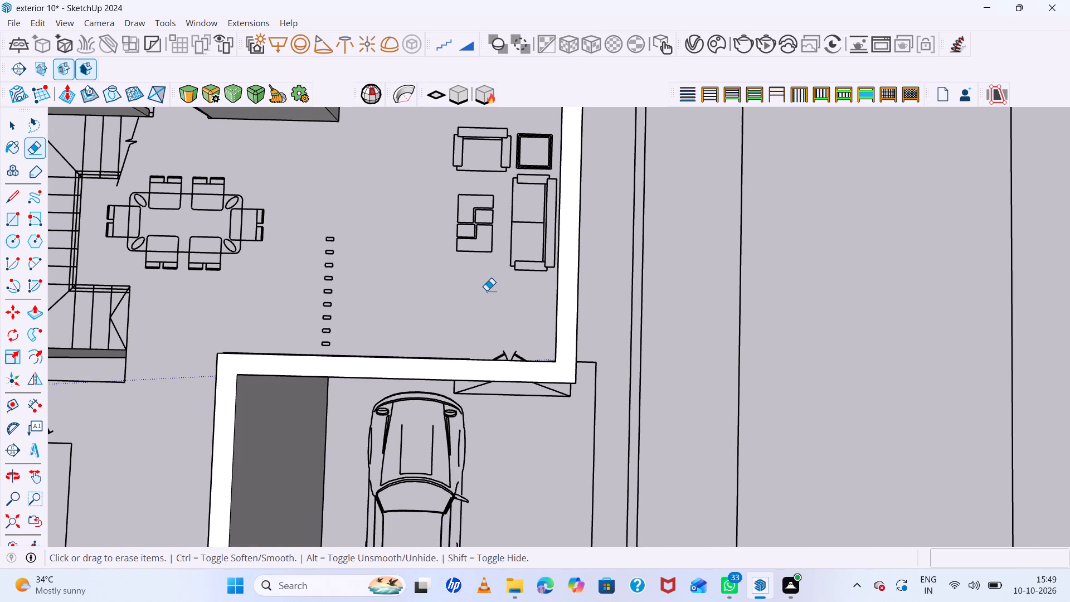
scroll(487, 290, up, 1)
scroll(487, 290, down, 5)
middle_drag(487, 290, 493, 349)
scroll(491, 302, down, 7)
scroll(491, 302, up, 6)
scroll(491, 302, down, 6)
middle_drag(491, 302, 491, 305)
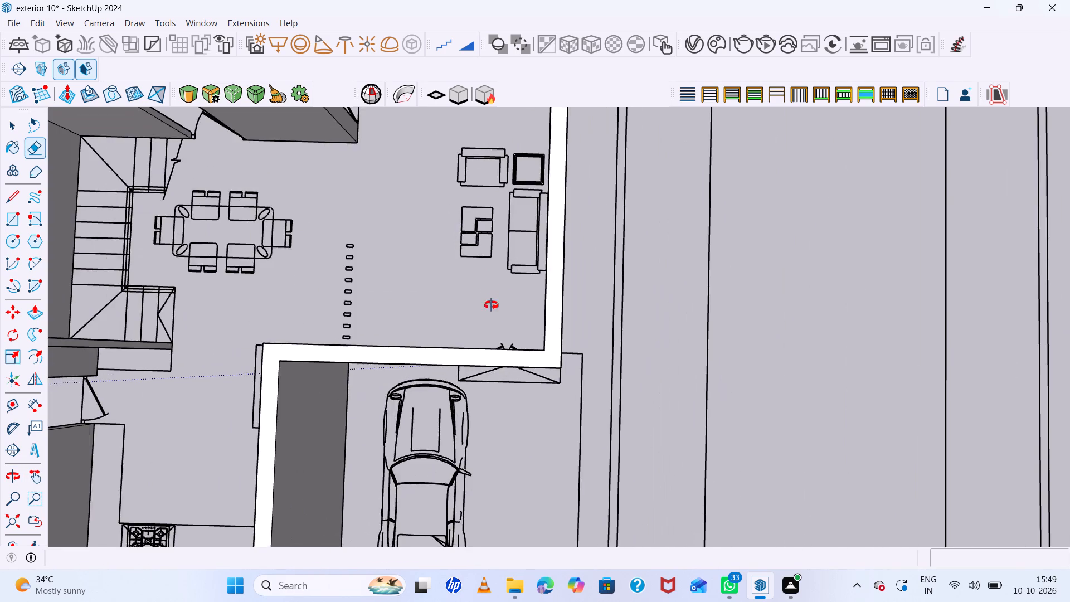
middle_drag(491, 305, 501, 366)
middle_click(501, 370)
scroll(503, 385, up, 7)
middle_drag(544, 375, 558, 392)
scroll(558, 390, up, 5)
drag(558, 387, 469, 379)
drag(261, 342, 213, 336)
drag(211, 337, 408, 385)
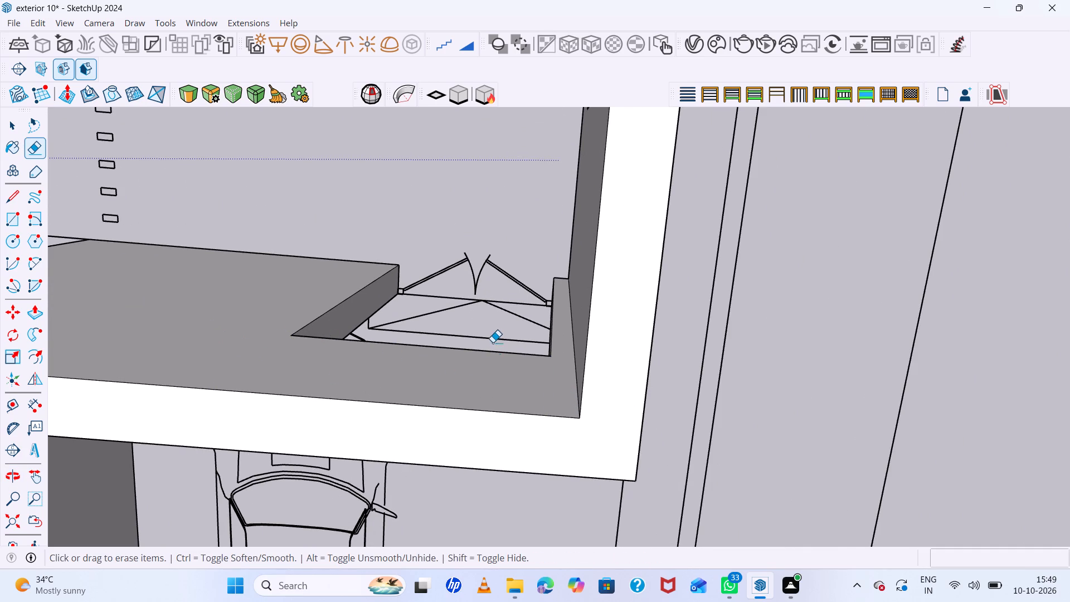
Draw a rectangle about 3' 3" by 5" bridging the wall tops over the bedroom door opening beside the staircase.
scroll(493, 342, down, 7)
middle_drag(518, 394, 542, 211)
scroll(575, 258, down, 8)
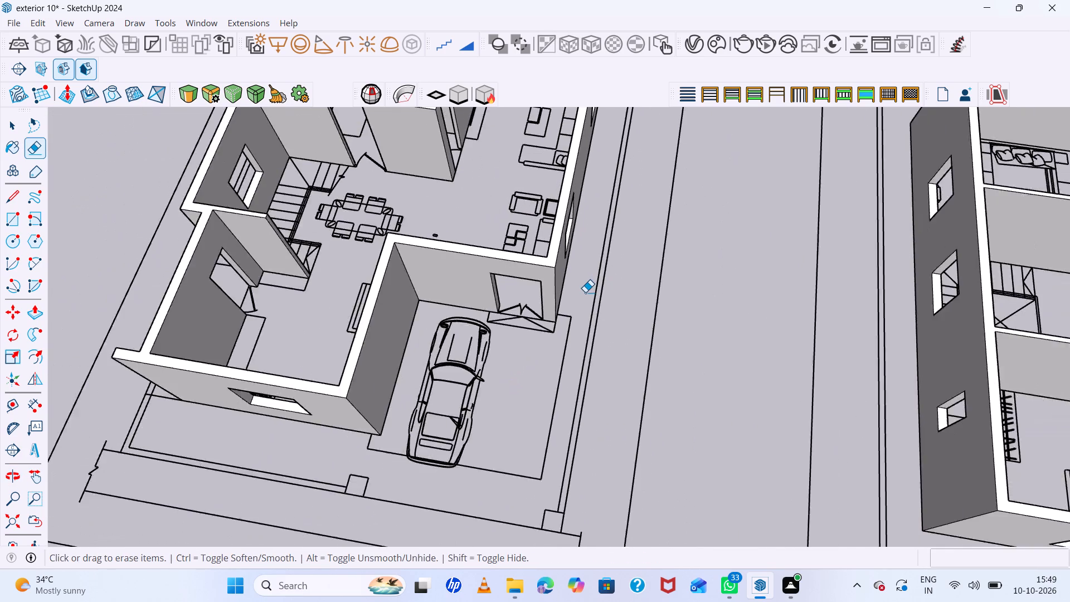
scroll(585, 291, down, 7)
scroll(393, 201, up, 6)
scroll(468, 211, up, 7)
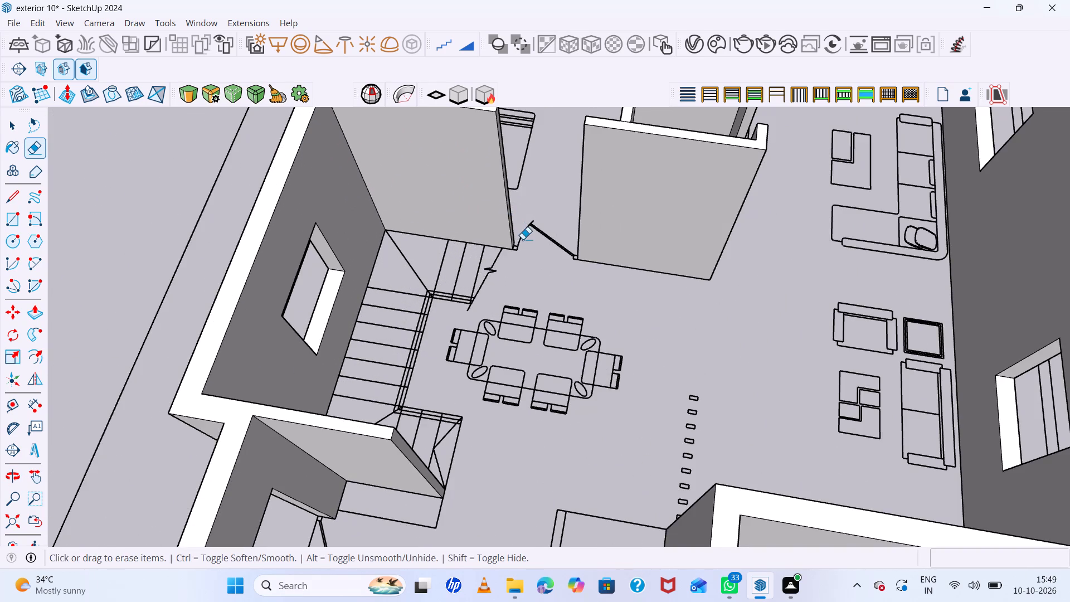
middle_drag(523, 239, 528, 261)
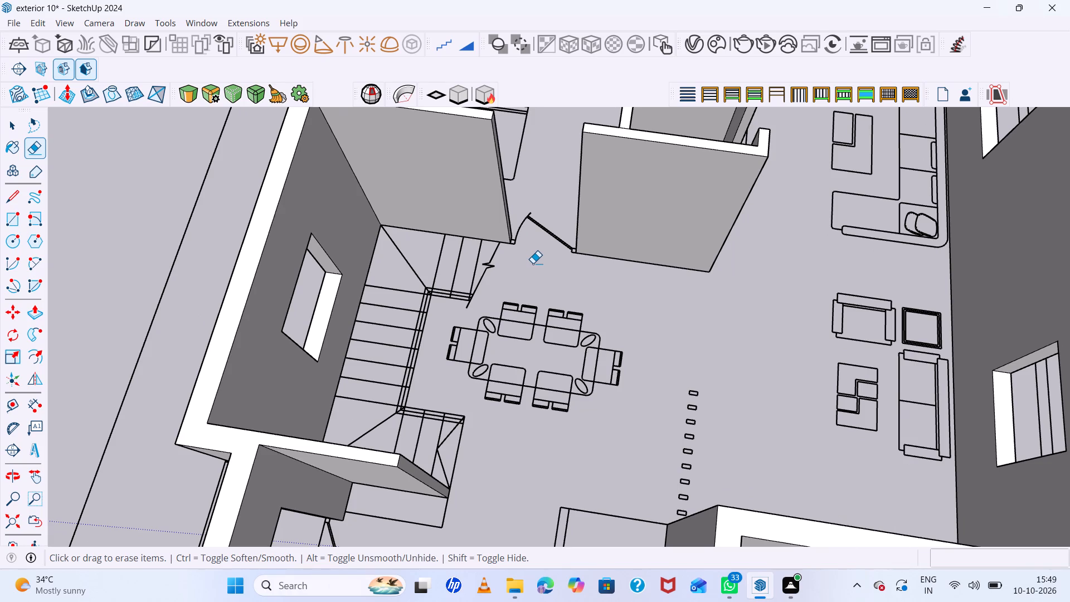
scroll(533, 263, down, 5)
middle_drag(537, 283, 552, 304)
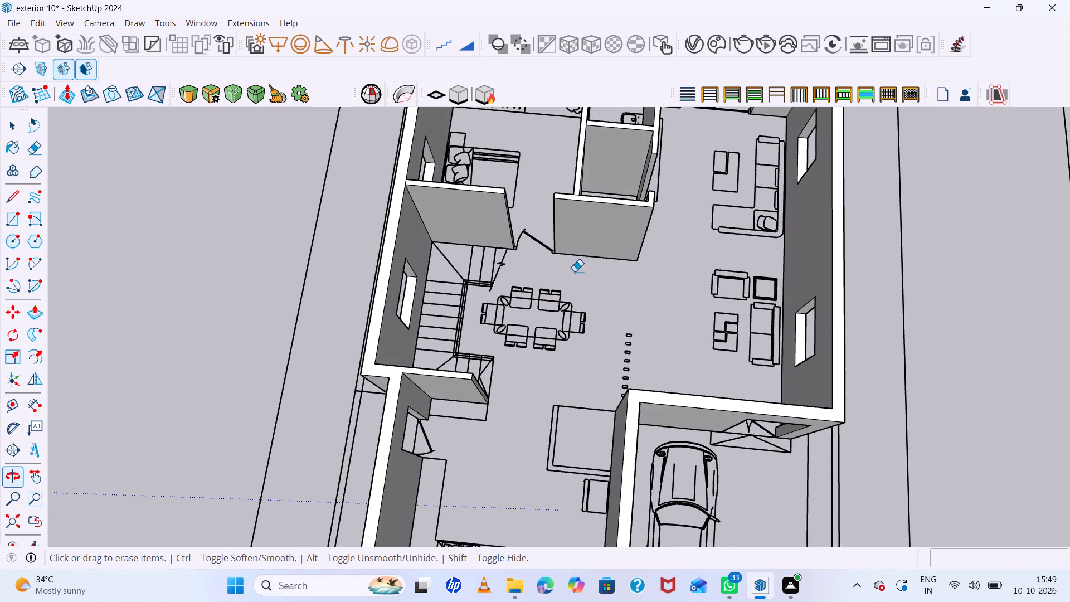
scroll(544, 172, up, 10)
key(r)
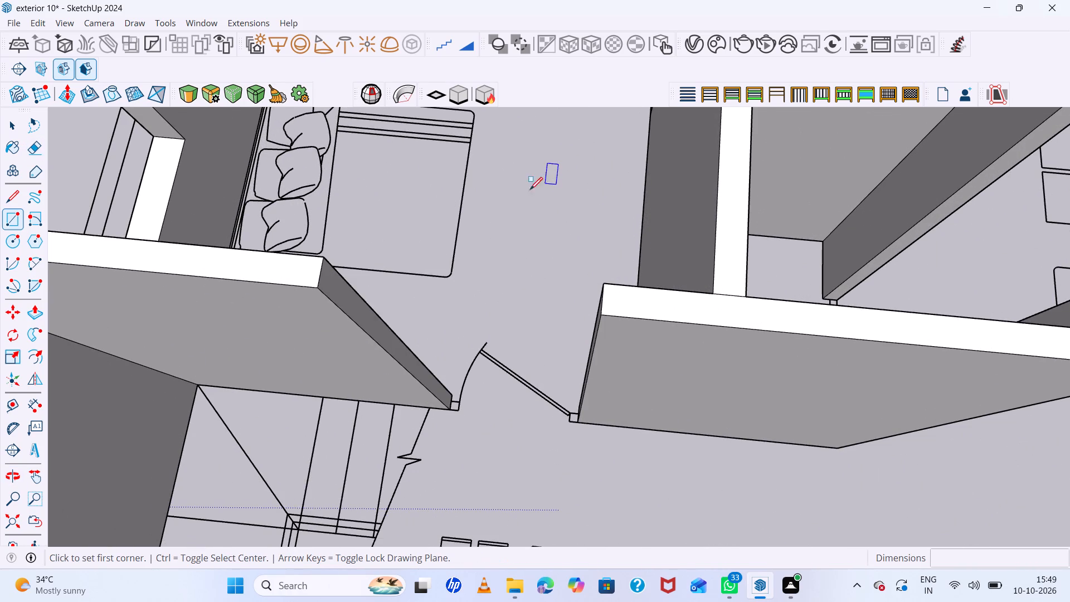
click(317, 285)
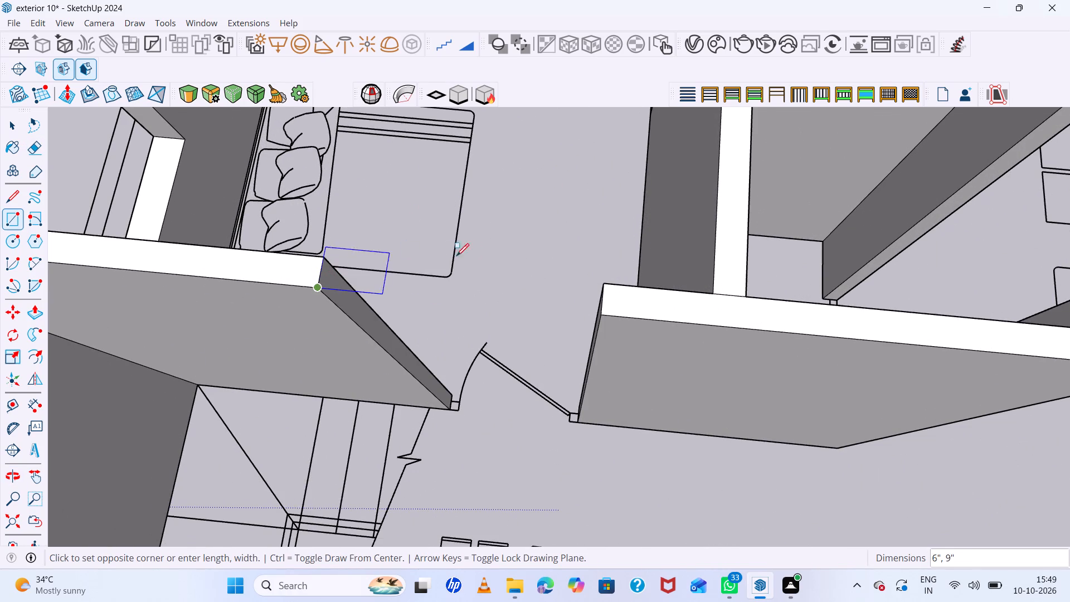
click(603, 283)
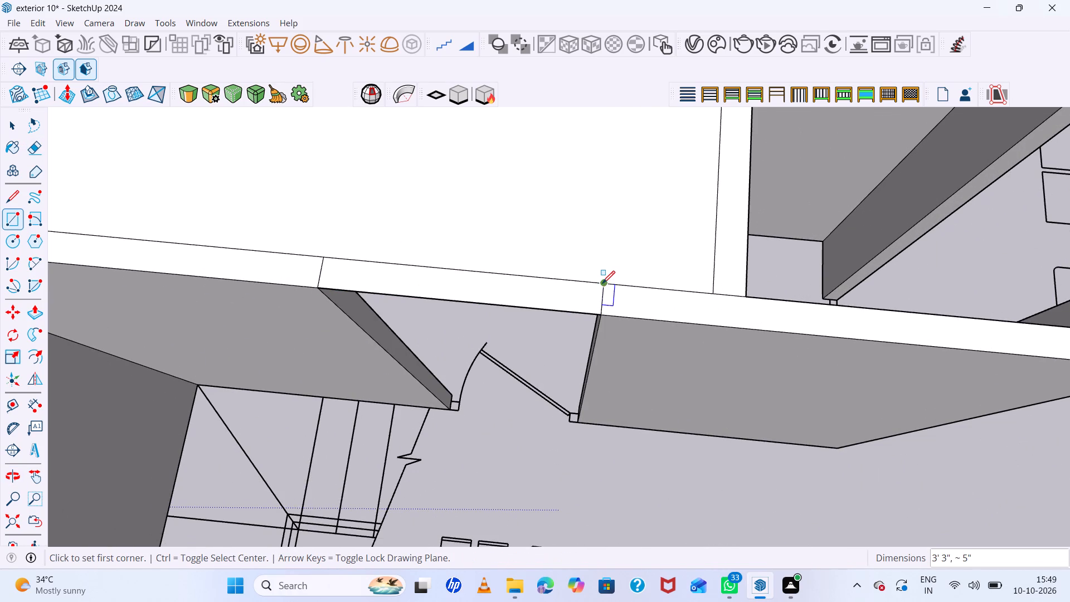
Delete the unwanted face covering the bedroom at wall-top level, keeping the strip over the door opening.
key(space)
click(577, 237)
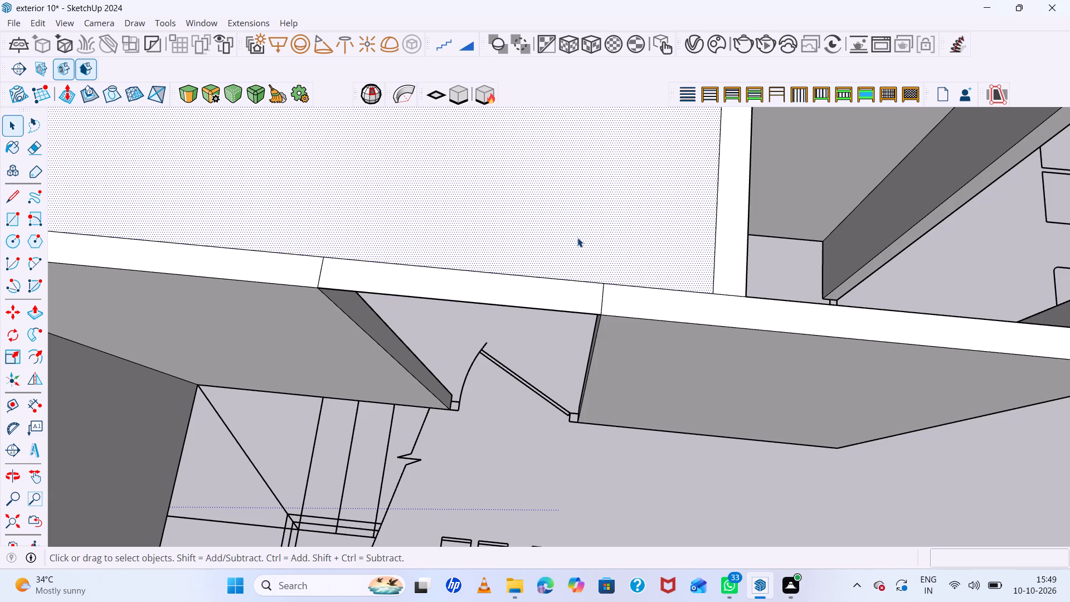
key(ctrl+x)
Extrude the strip over the bedroom door opening 2' downward to form the lintel wall.
key(p)
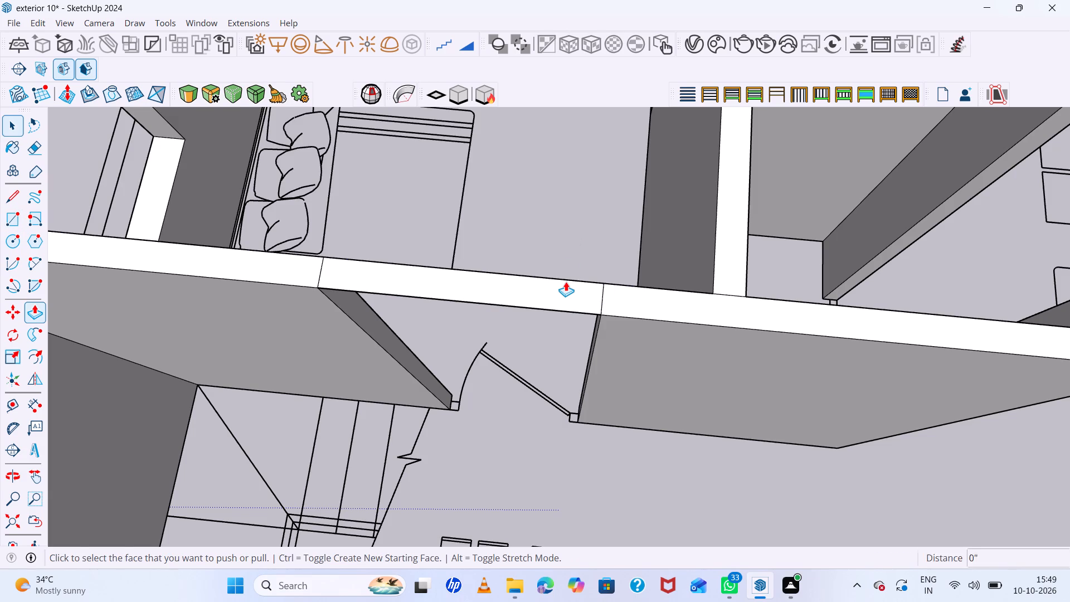
click(566, 281)
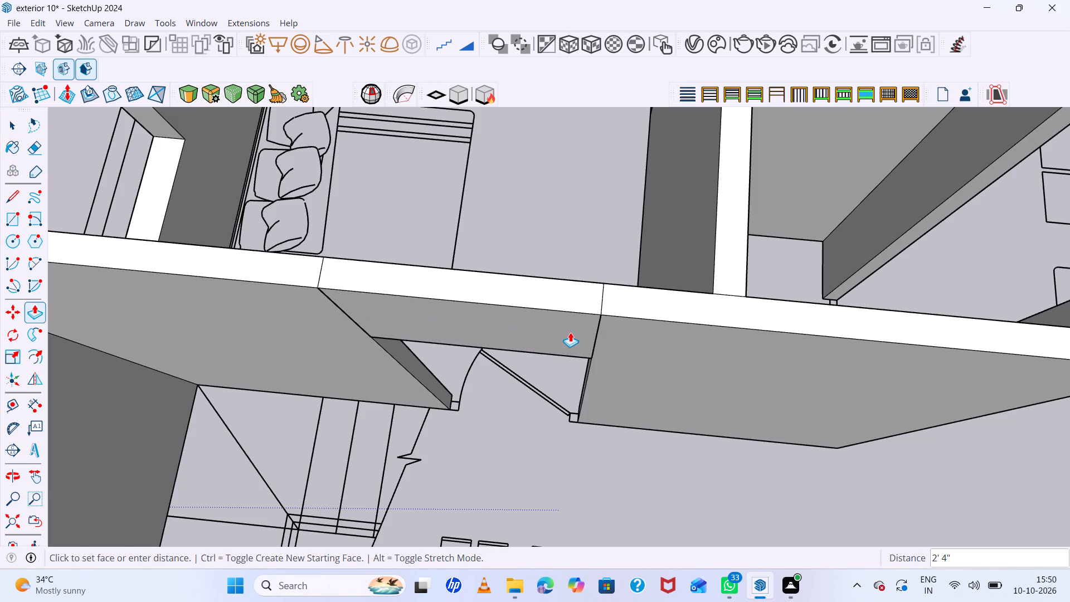
text(2')
key(Return)
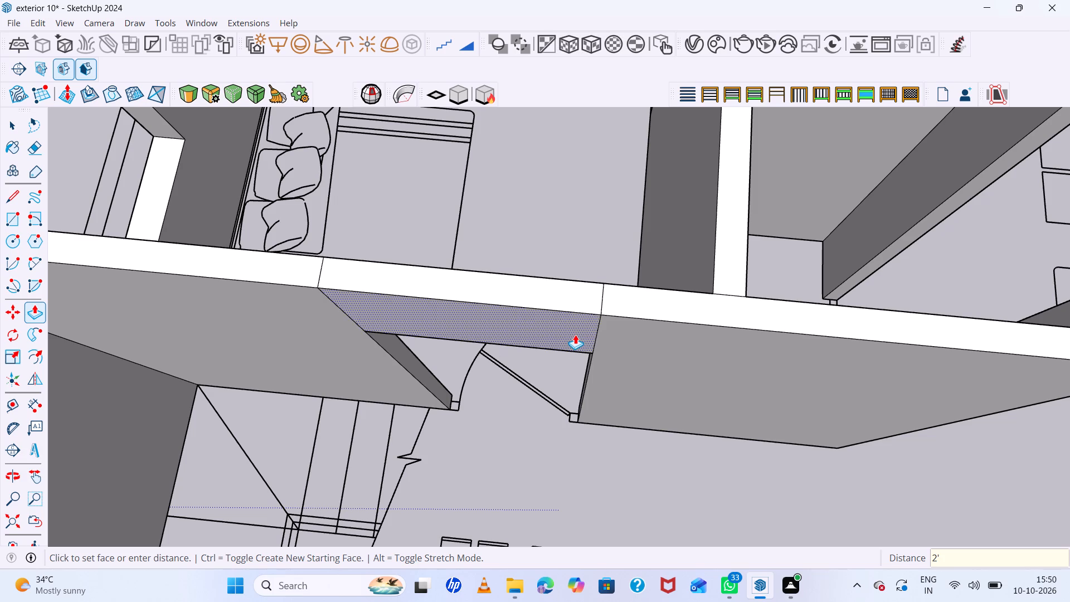
Erase the lintel seam edges above the bedroom door opening on the wall top and the staircase-side face.
middle_drag(544, 297, 544, 241)
scroll(544, 241, up, 5)
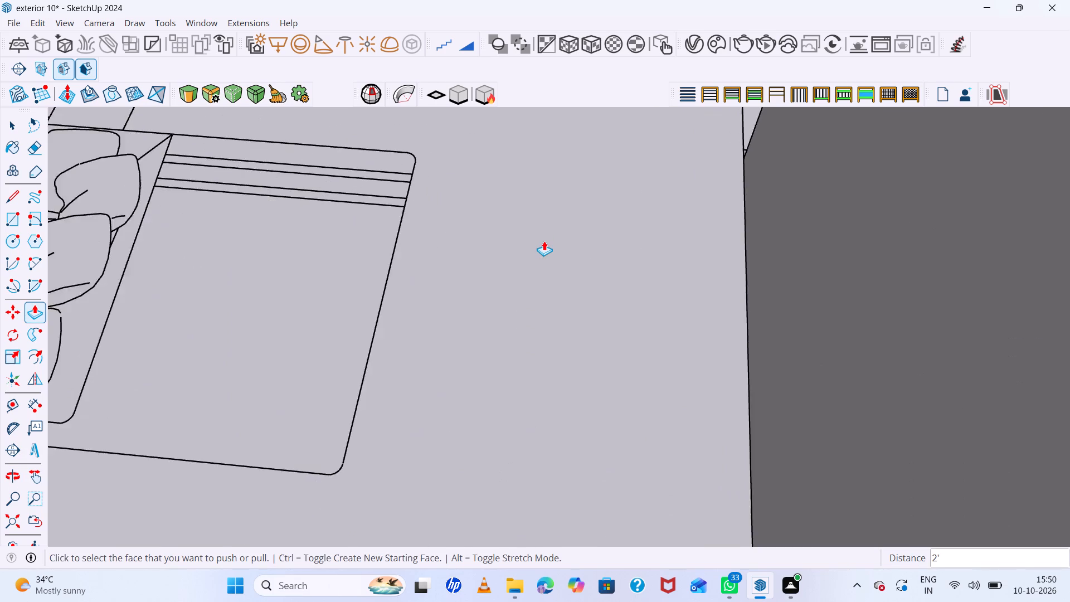
scroll(544, 241, up, 3)
scroll(544, 241, down, 7)
middle_drag(544, 241, 555, 193)
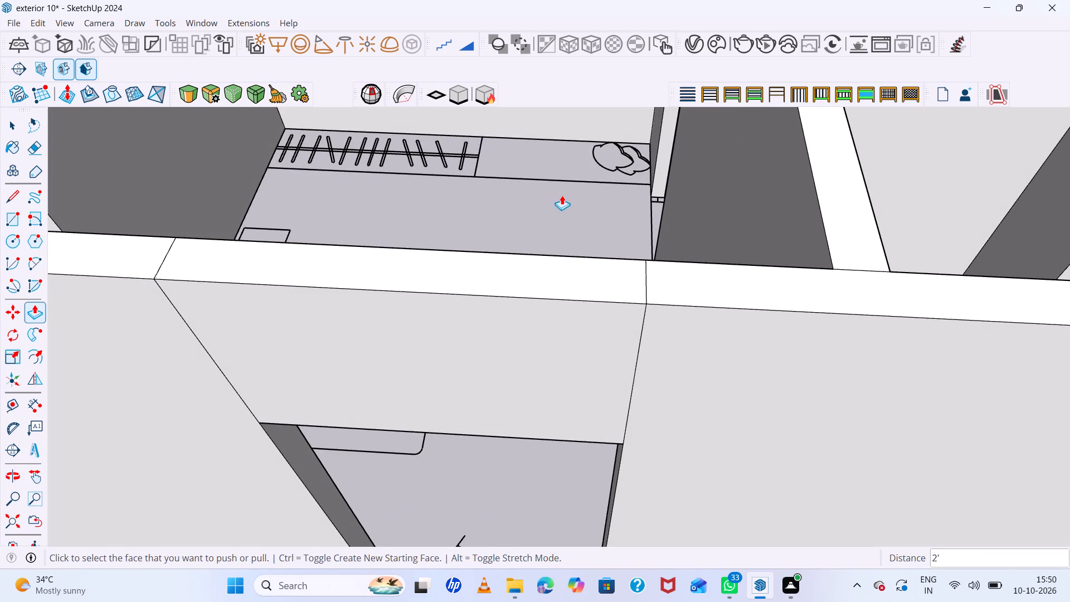
key(e)
drag(633, 274, 640, 285)
drag(641, 285, 651, 283)
drag(178, 266, 116, 256)
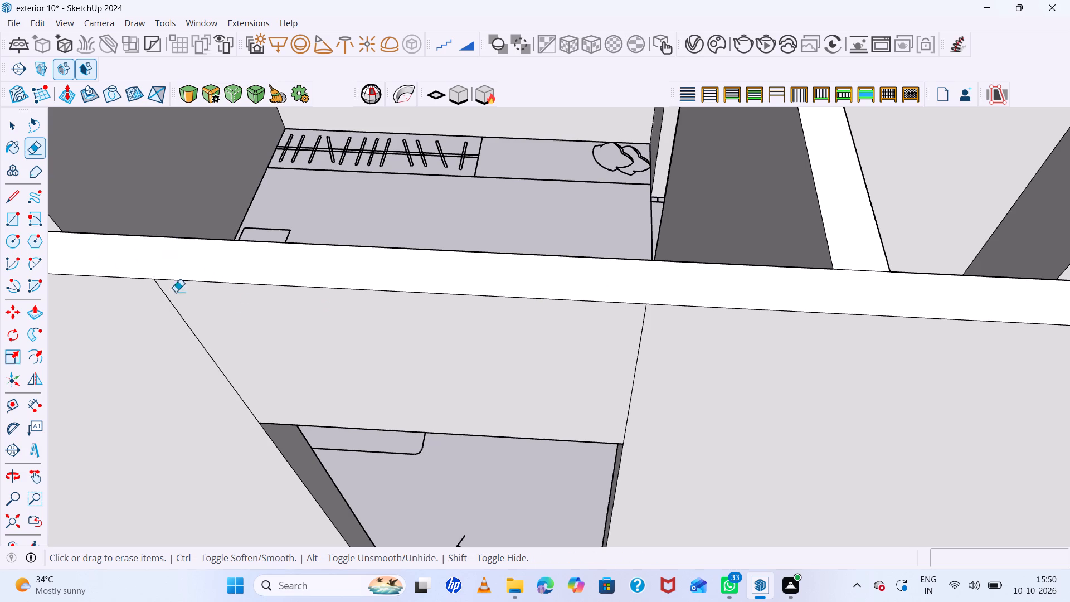
drag(195, 318, 145, 322)
drag(610, 338, 577, 338)
drag(806, 368, 537, 331)
Erase the lintel seam edges above the bedroom door opening on the wall's bedroom-side face.
middle_drag(519, 312, 527, 354)
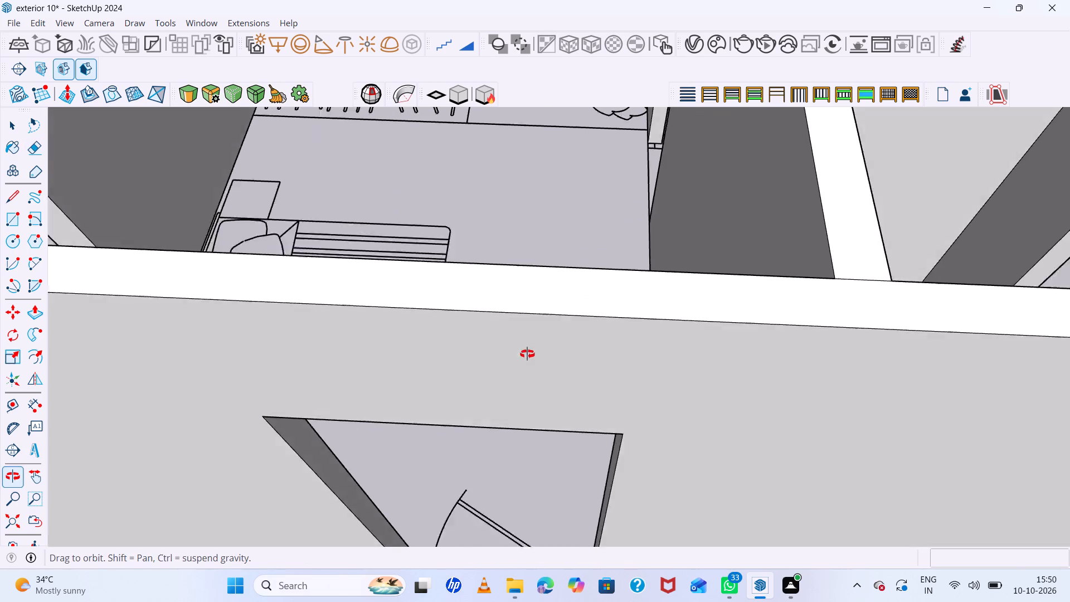
middle_drag(527, 354, 529, 404)
scroll(507, 303, down, 5)
middle_drag(507, 303, 513, 414)
middle_click(513, 414)
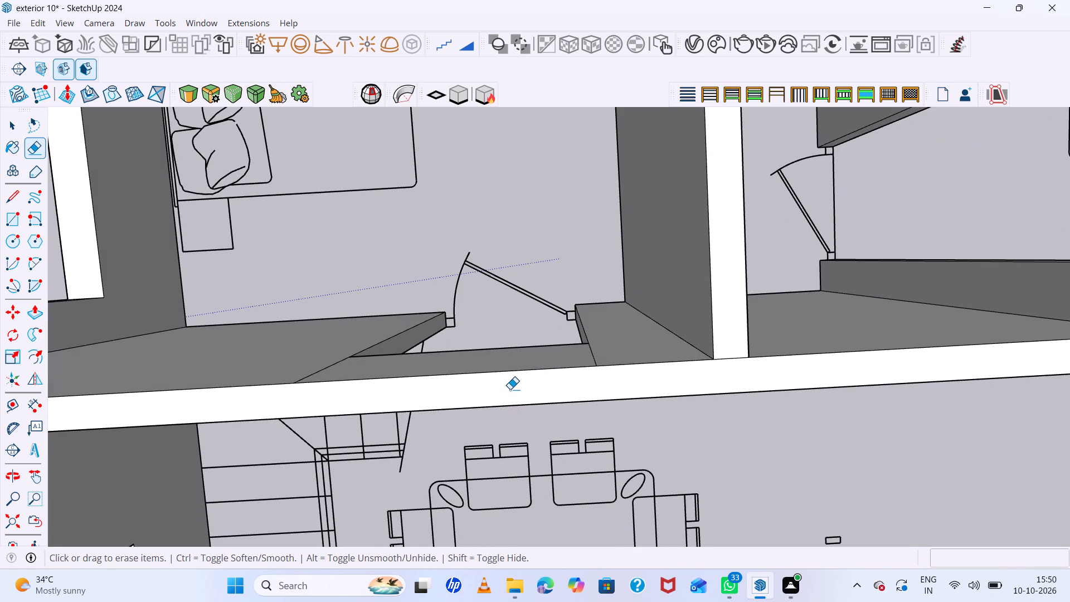
middle_drag(507, 348, 509, 434)
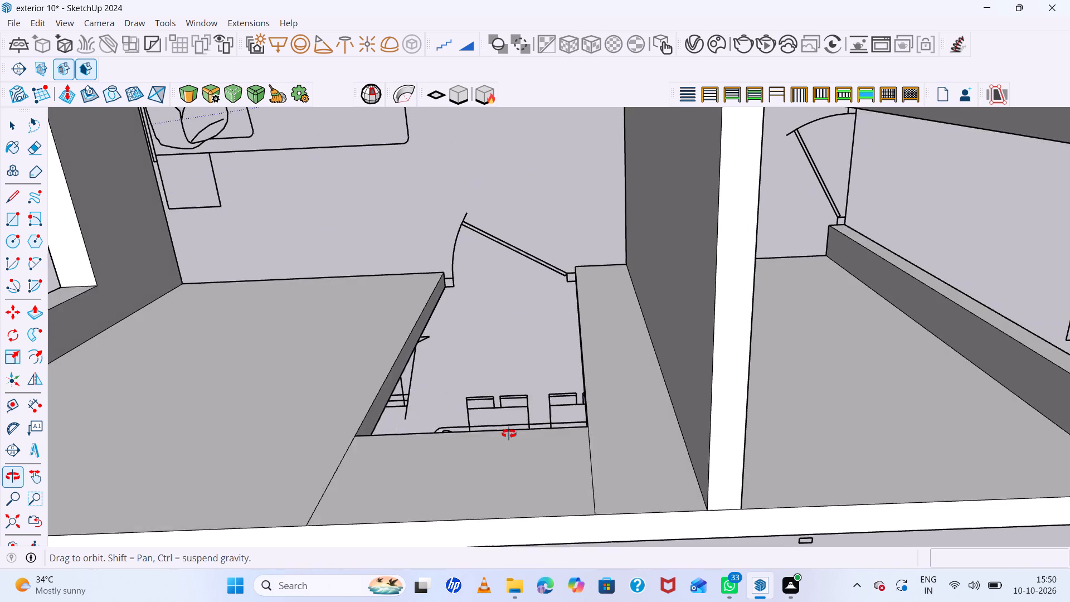
middle_drag(509, 434, 508, 442)
scroll(539, 446, up, 6)
scroll(541, 356, down, 8)
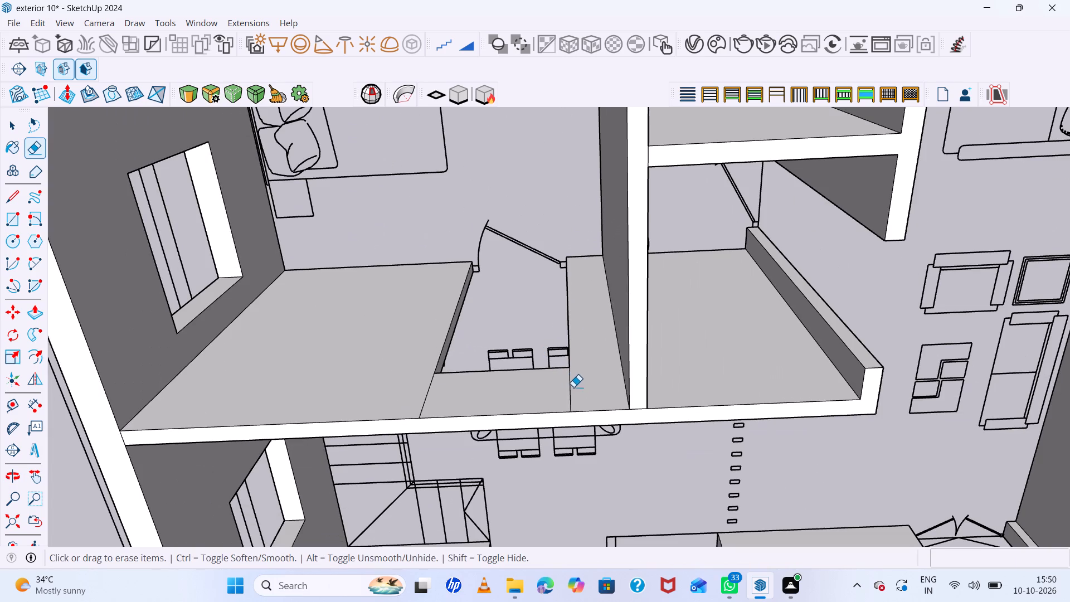
click(576, 388)
drag(560, 394, 476, 396)
drag(431, 405, 397, 400)
drag(543, 406, 565, 404)
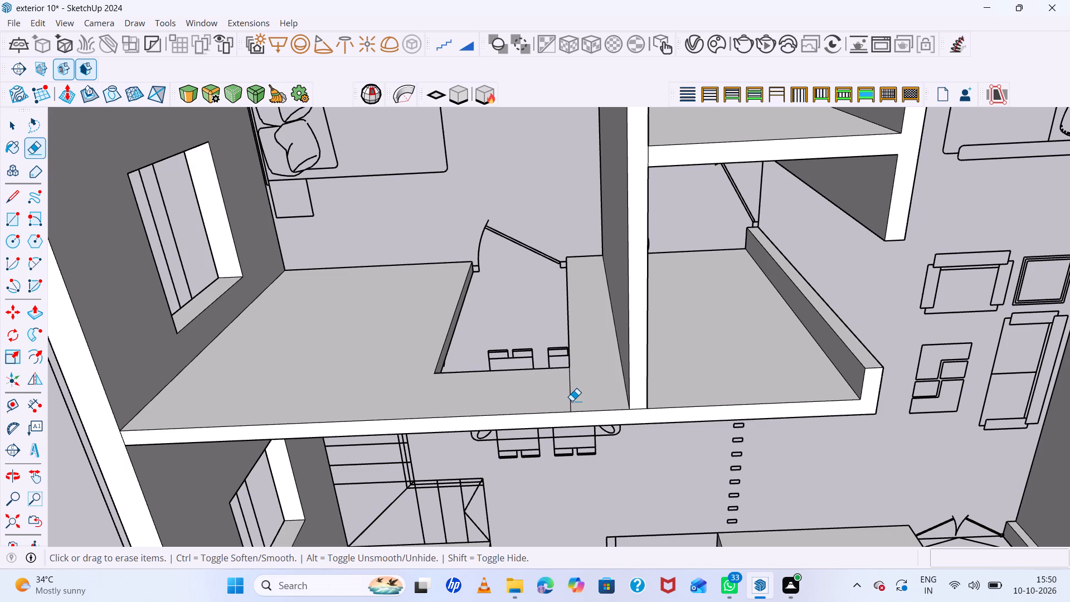
drag(572, 401, 543, 400)
Examine the ground floor walls from several angles for door openings that still lack a lintel.
scroll(539, 392, down, 6)
middle_drag(539, 392, 547, 278)
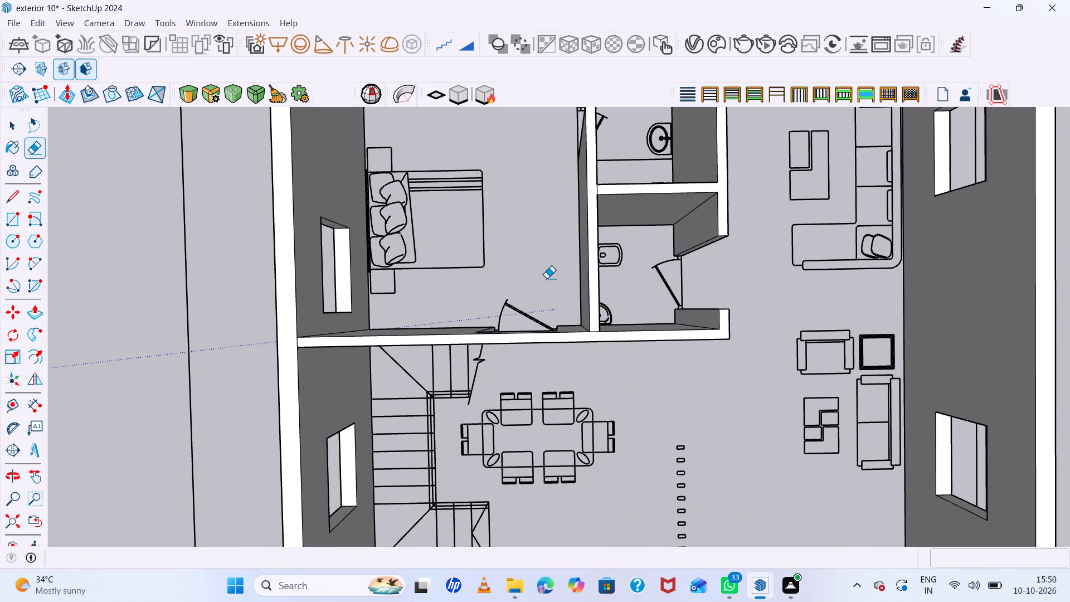
scroll(547, 278, down, 4)
scroll(547, 278, up, 4)
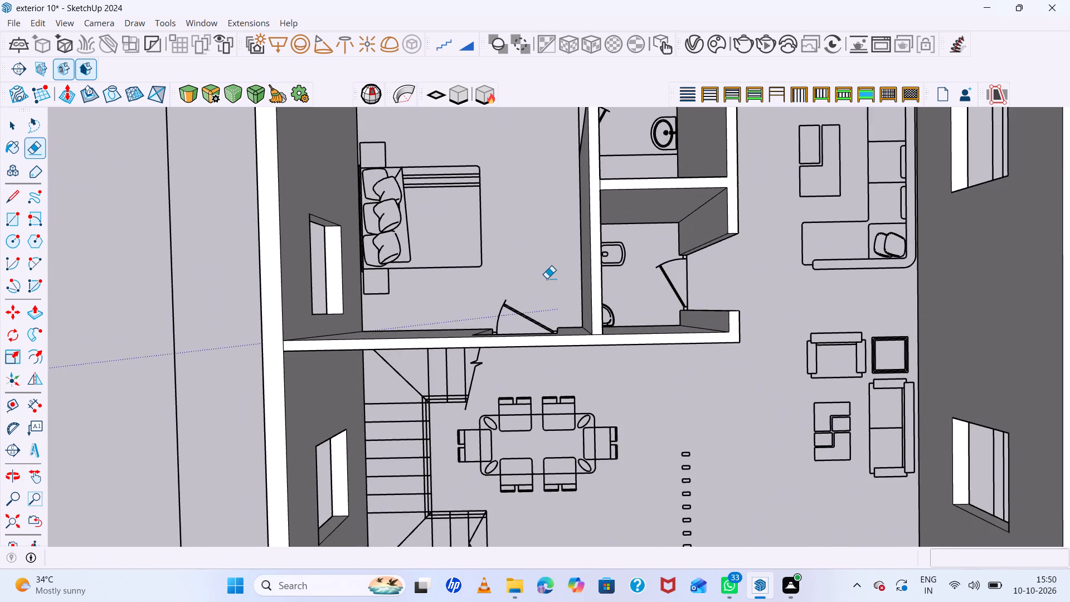
scroll(547, 278, down, 3)
middle_drag(547, 278, 544, 208)
scroll(548, 217, down, 6)
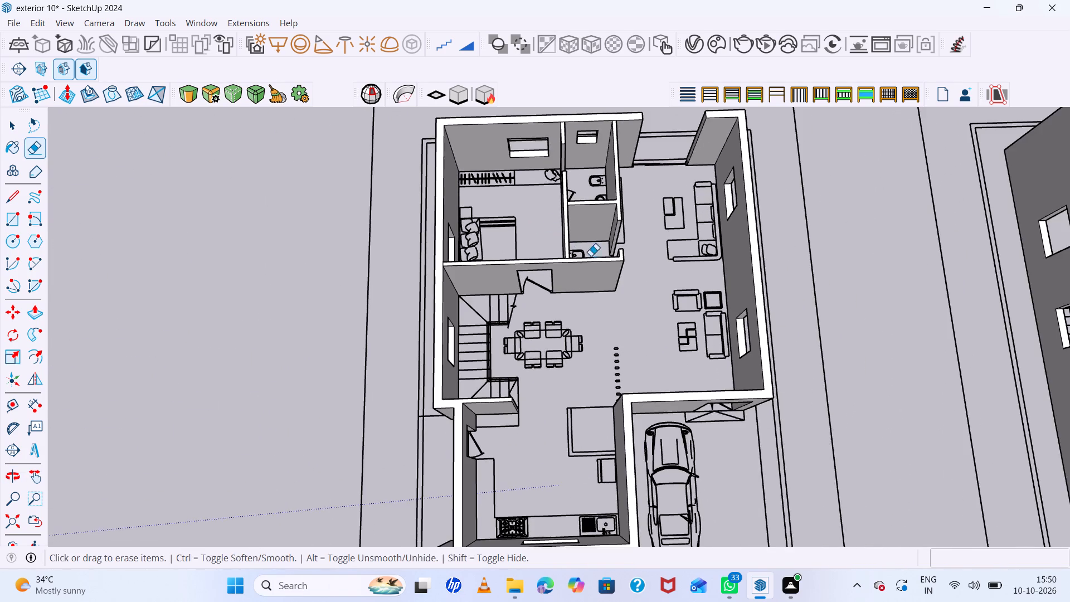
middle_drag(591, 256, 599, 206)
scroll(599, 206, up, 5)
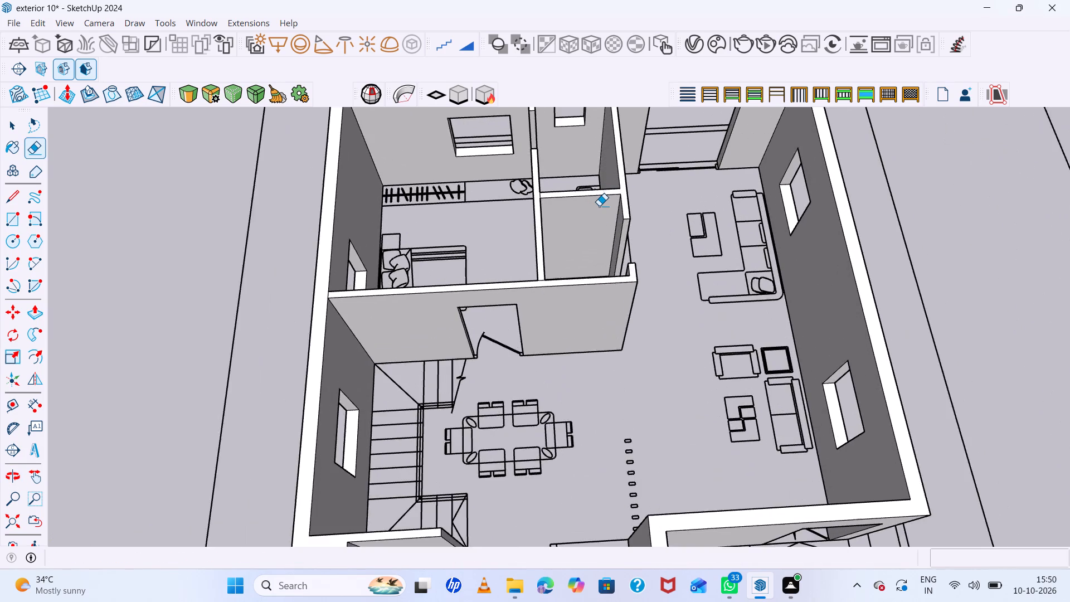
scroll(599, 206, down, 7)
middle_drag(628, 276, 405, 161)
scroll(628, 276, up, 1)
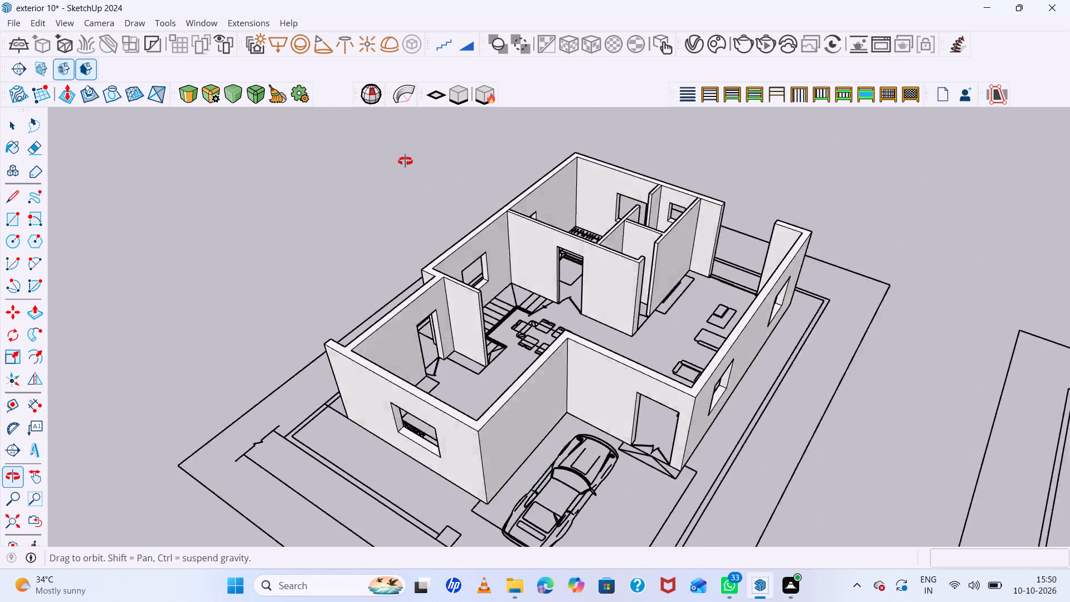
middle_drag(405, 161, 389, 161)
middle_click(386, 161)
scroll(508, 255, up, 6)
scroll(531, 240, down, 5)
scroll(641, 260, up, 5)
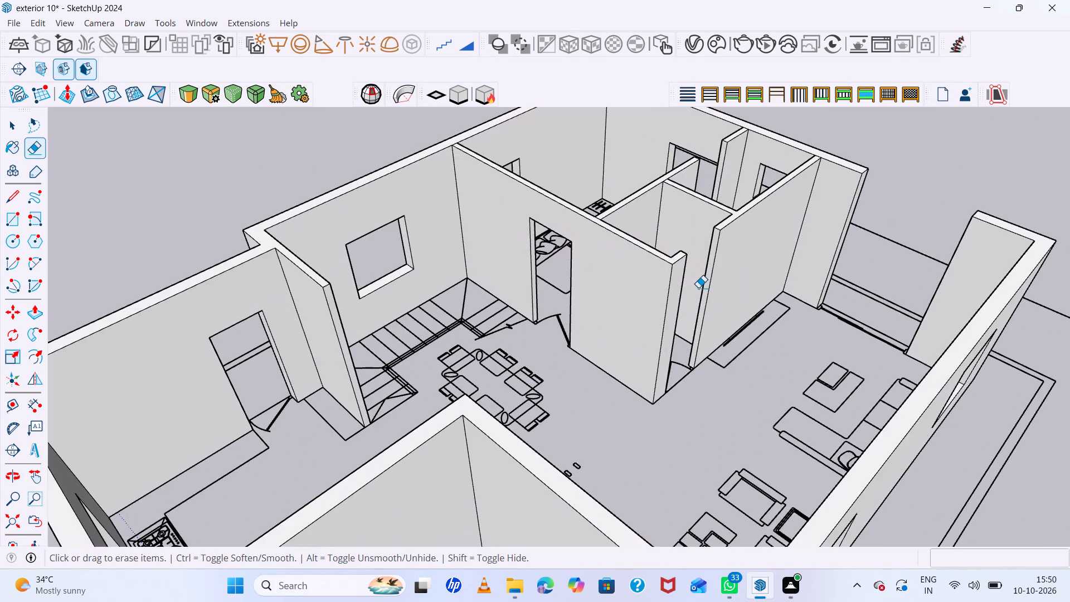
Draw a rectangle about 2' 9" by 4" bridging the wall tops over the toilet door opening near the dining area.
middle_drag(698, 288, 625, 308)
middle_click(625, 308)
scroll(648, 335, up, 4)
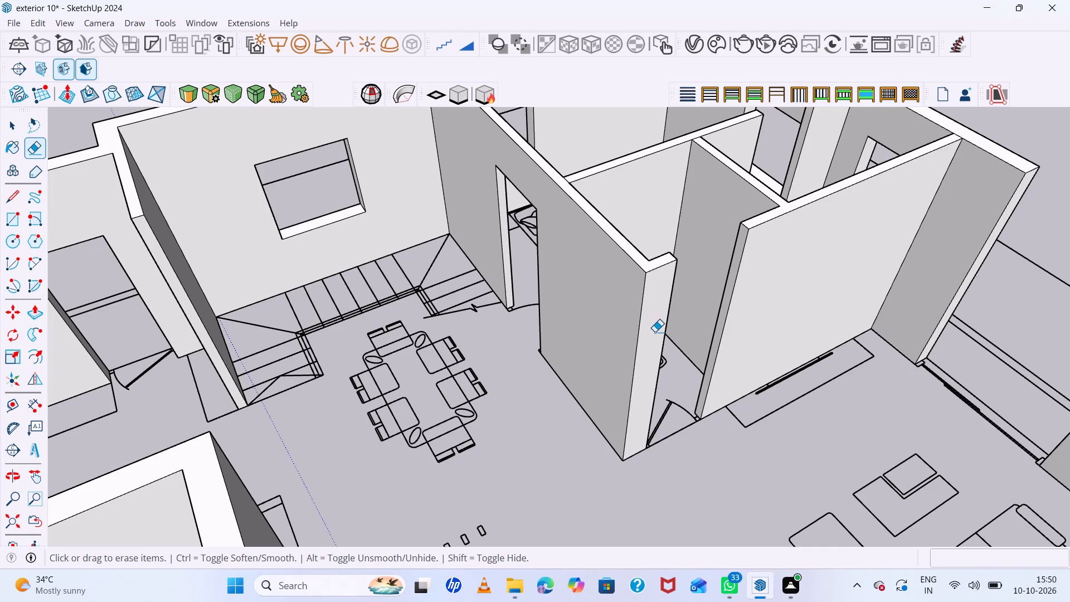
middle_drag(630, 332, 606, 331)
scroll(606, 327, up, 4)
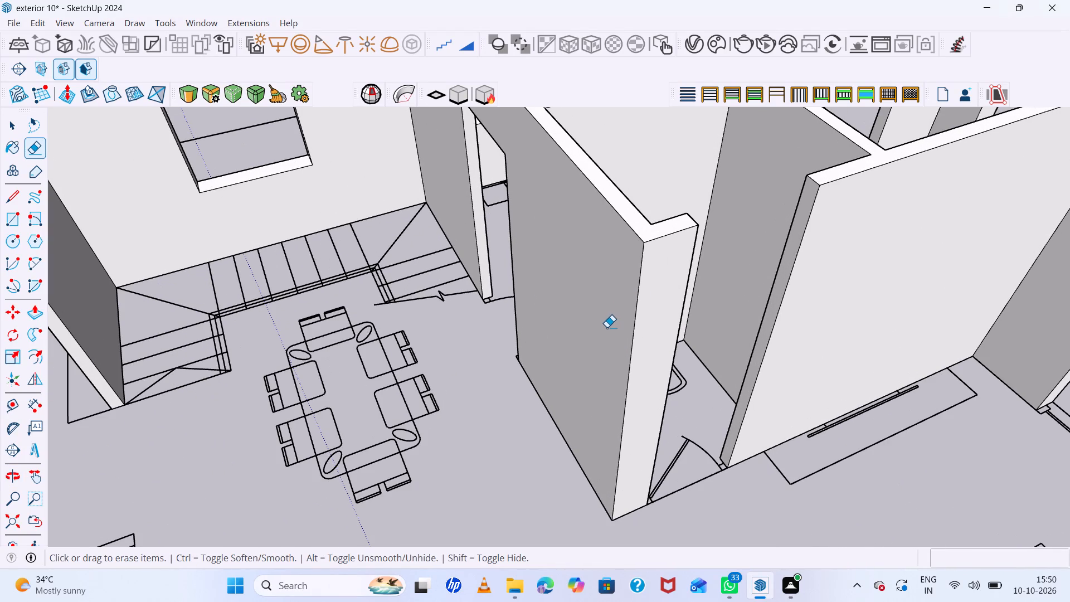
scroll(607, 326, up, 1)
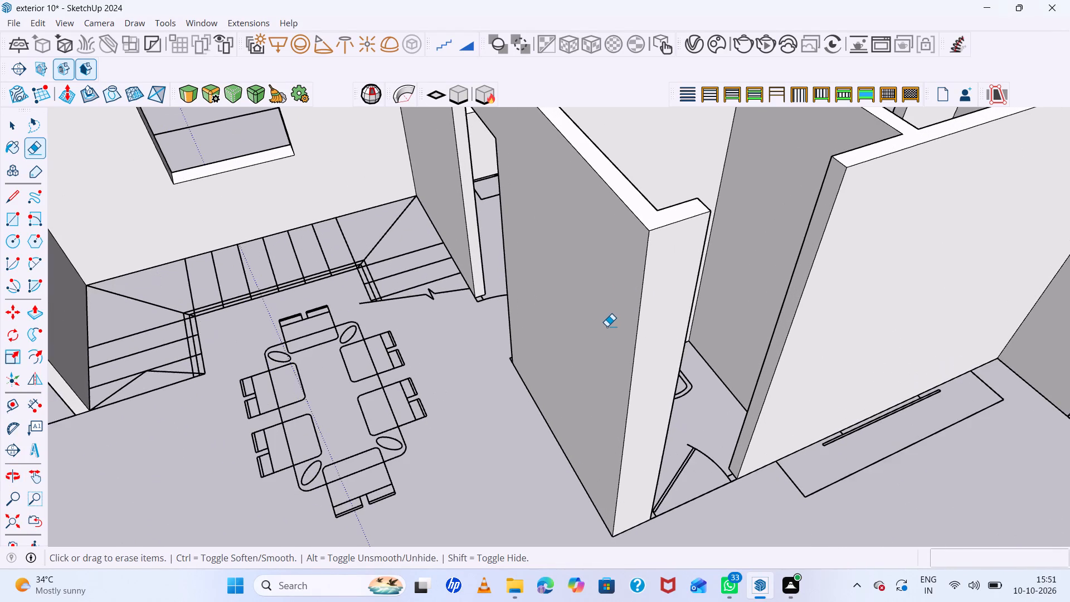
scroll(607, 326, up, 1)
middle_drag(556, 326, 532, 329)
middle_click(532, 329)
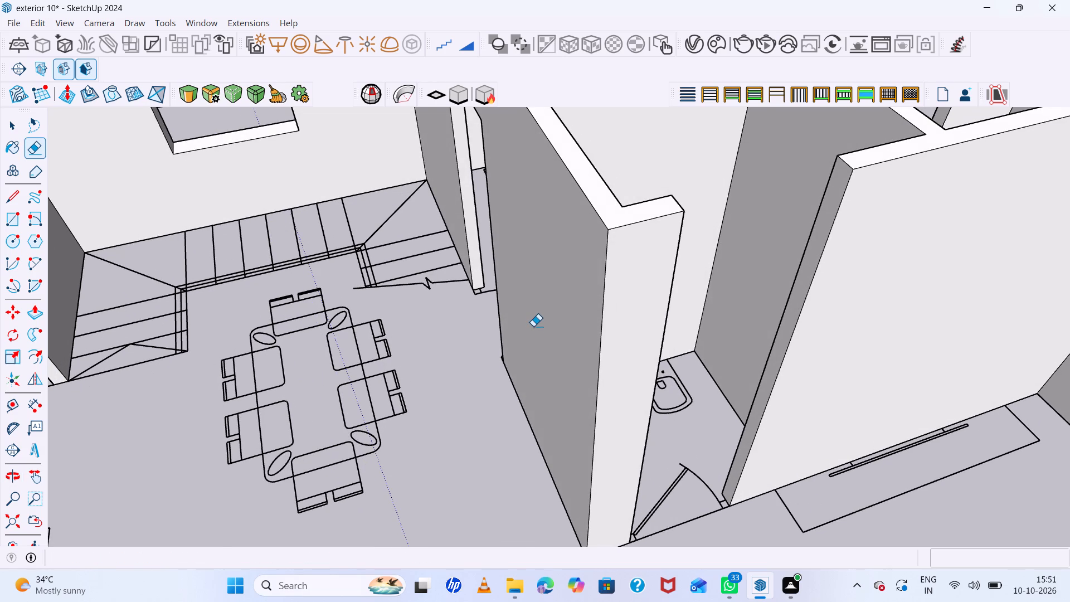
scroll(533, 326, up, 6)
scroll(533, 325, down, 12)
middle_drag(586, 332, 566, 344)
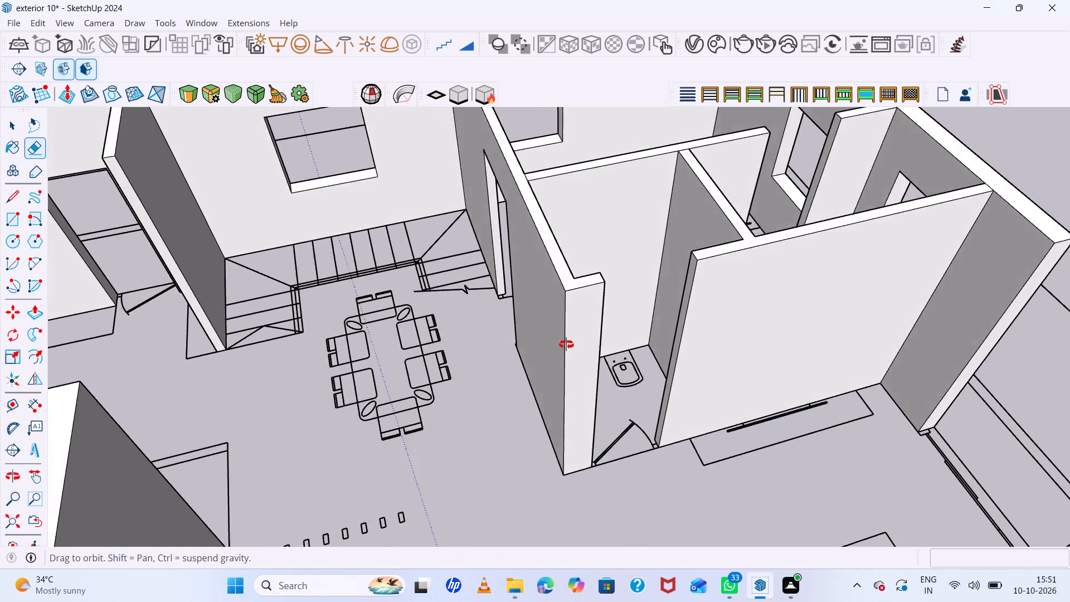
scroll(559, 348, up, 1)
middle_drag(566, 344, 543, 359)
middle_click(543, 359)
scroll(543, 359, down, 1)
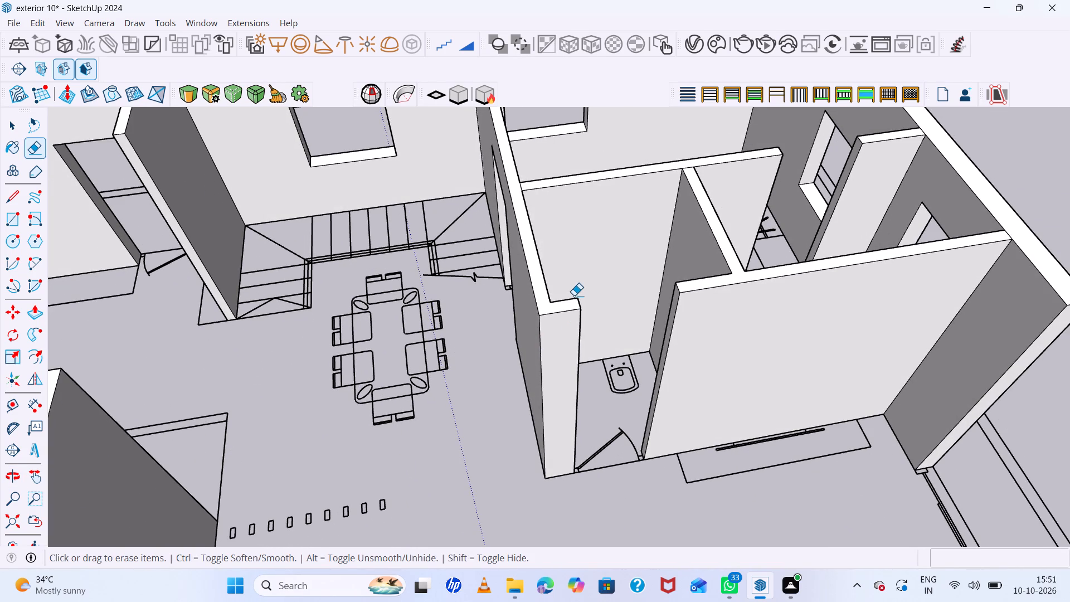
key(r)
scroll(581, 311, up, 6)
click(581, 309)
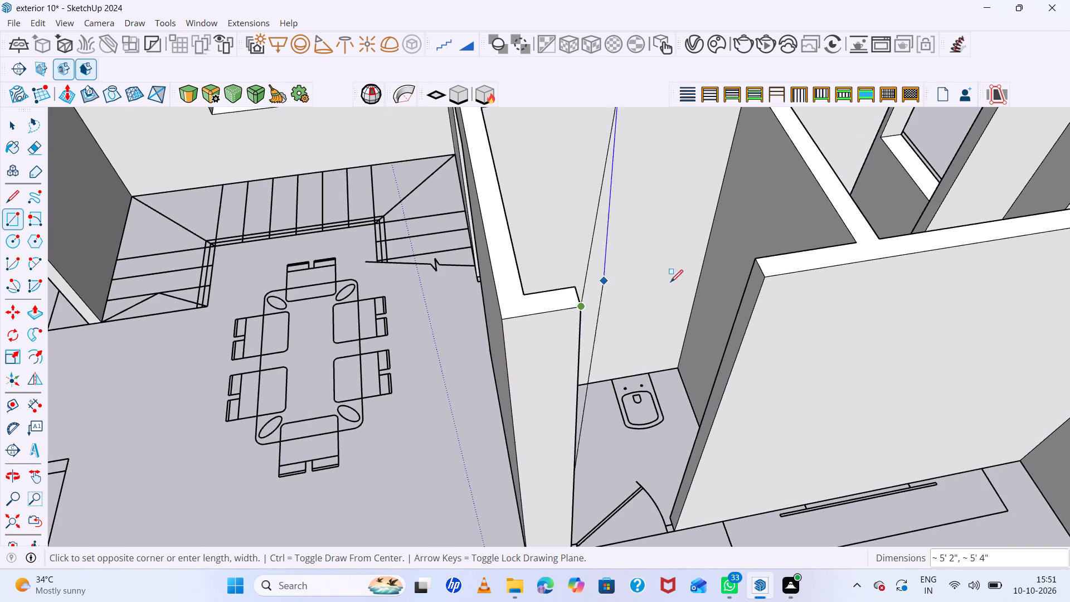
click(759, 264)
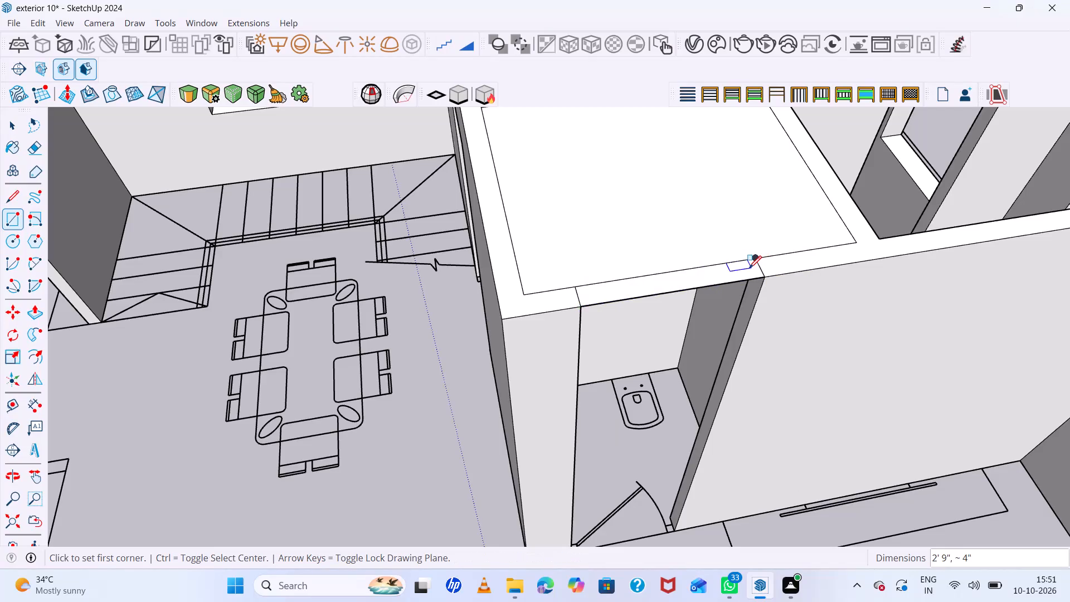
Delete the unwanted face covering the toilet at wall-top level, keeping the strip over the door opening.
key(space)
click(680, 230)
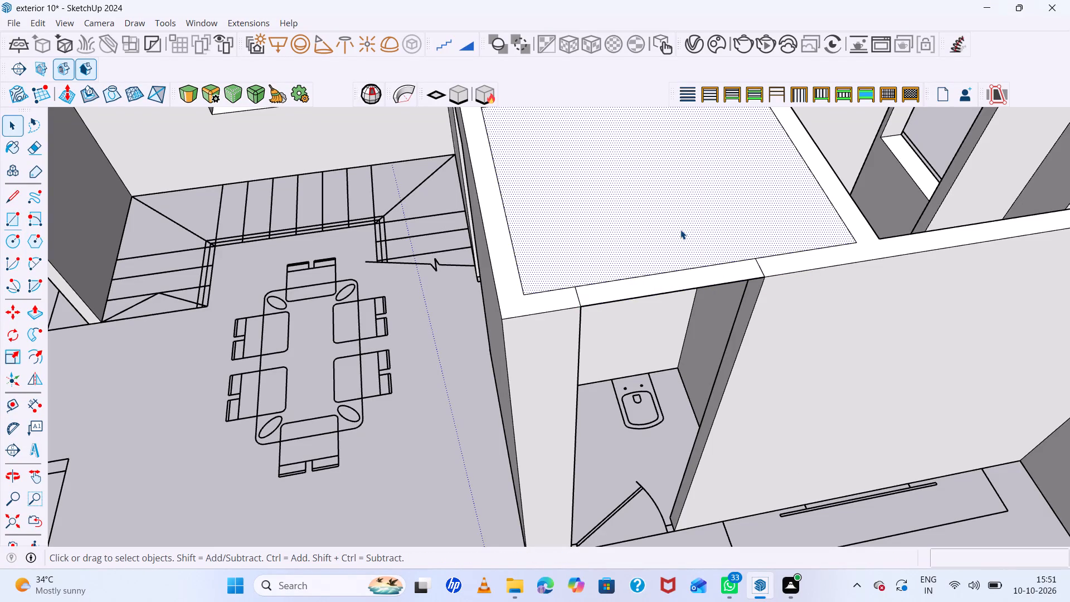
key(ctrl+x)
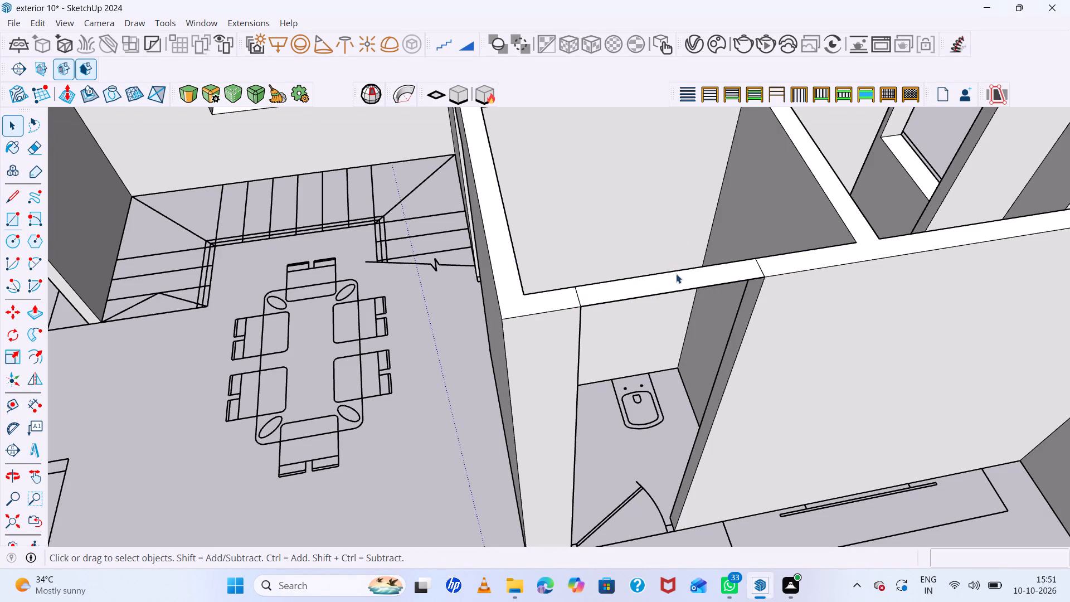
Extrude the strip over the toilet door opening 2' downward to form the lintel wall.
key(p)
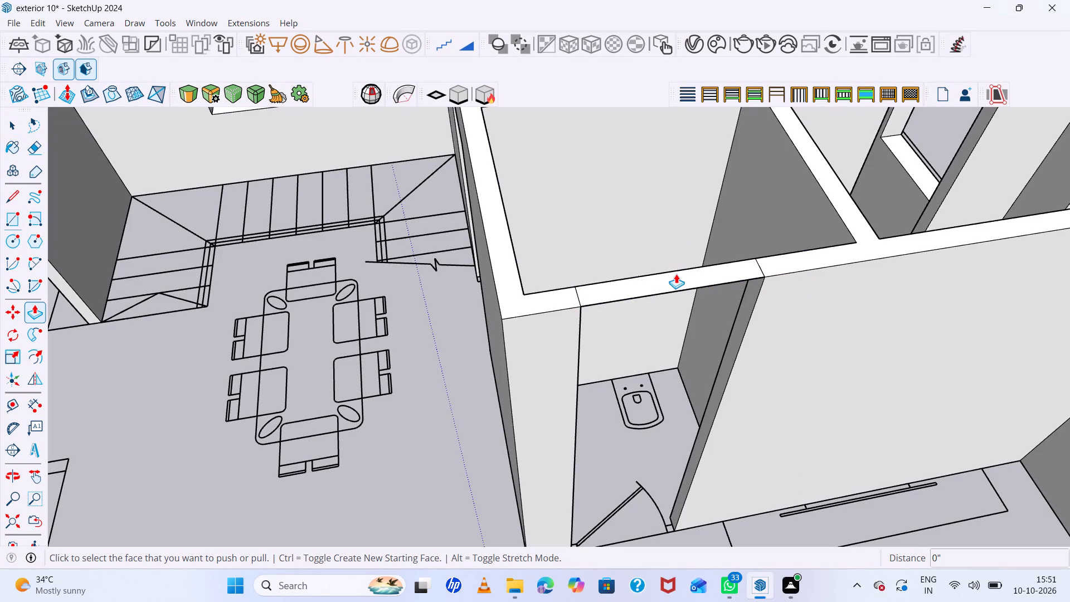
click(676, 274)
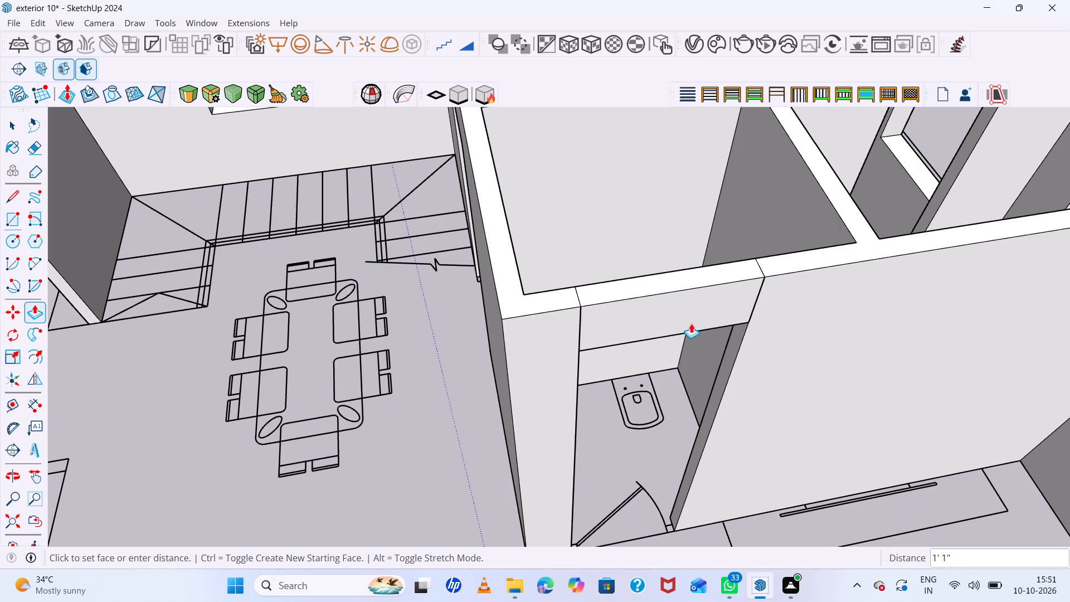
key(2)
key(apostrophe)
key(Return)
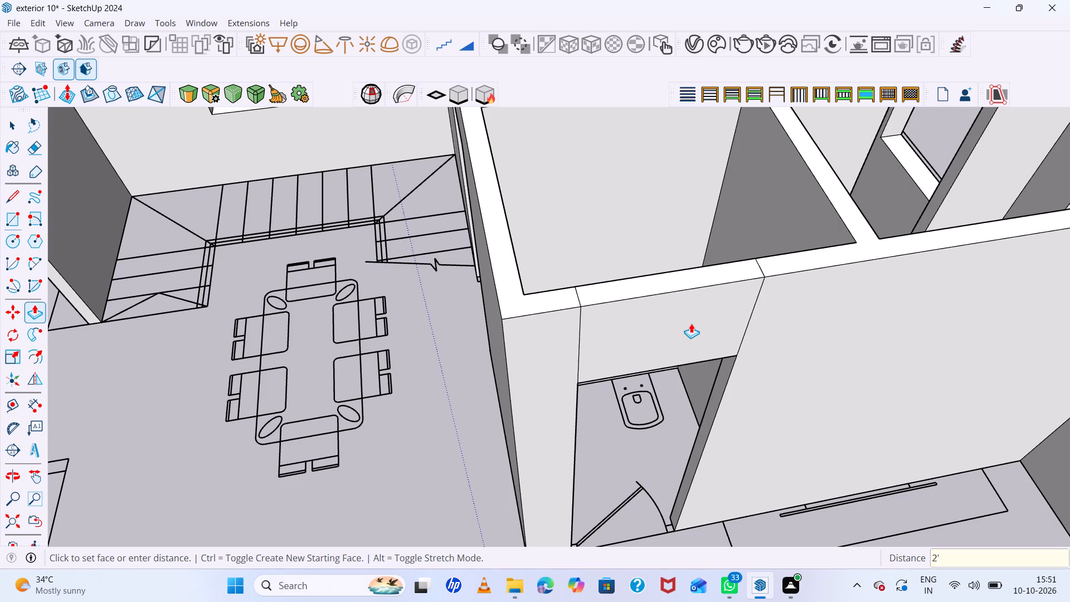
Erase the lintel seam edges above the toilet door opening on the outer wall face and the wall top.
key(e)
drag(778, 310, 661, 314)
drag(655, 326, 653, 328)
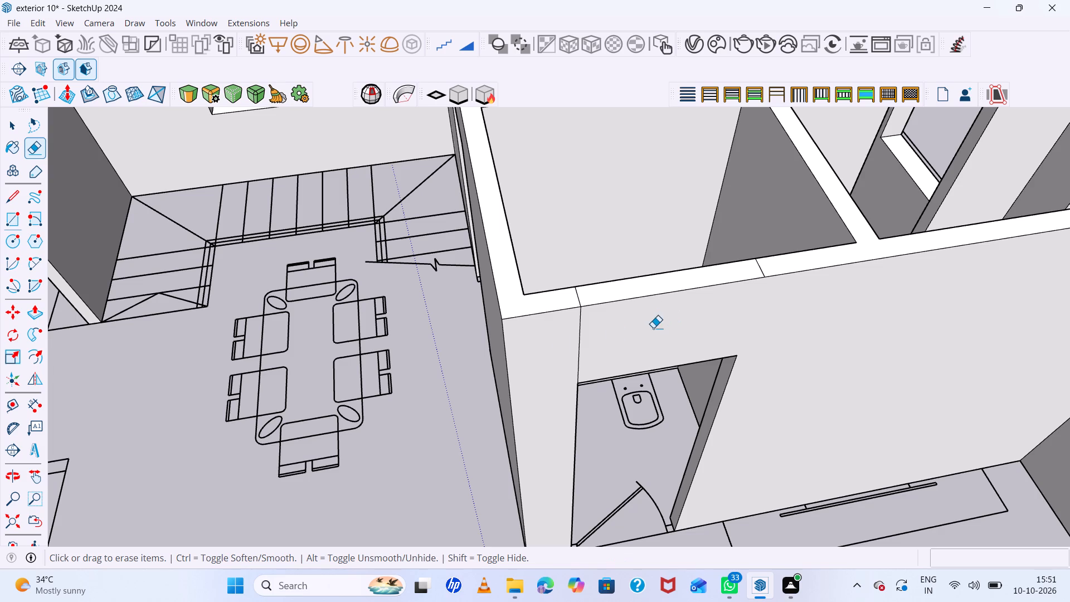
drag(653, 328, 535, 351)
drag(762, 268, 724, 279)
click(558, 292)
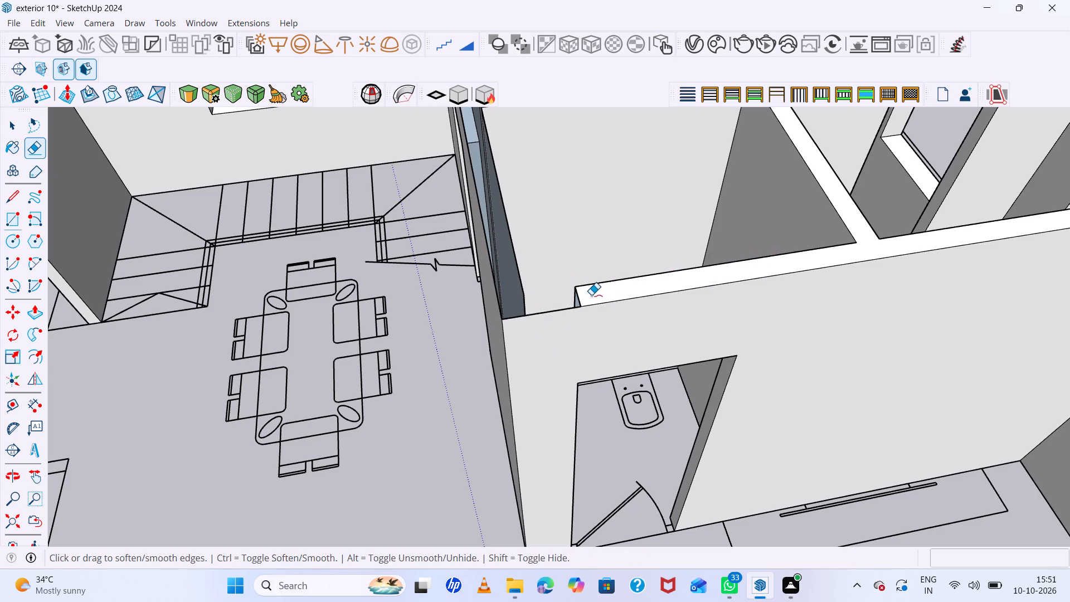
key(ctrl+z)
drag(594, 294, 567, 300)
scroll(594, 270, down, 5)
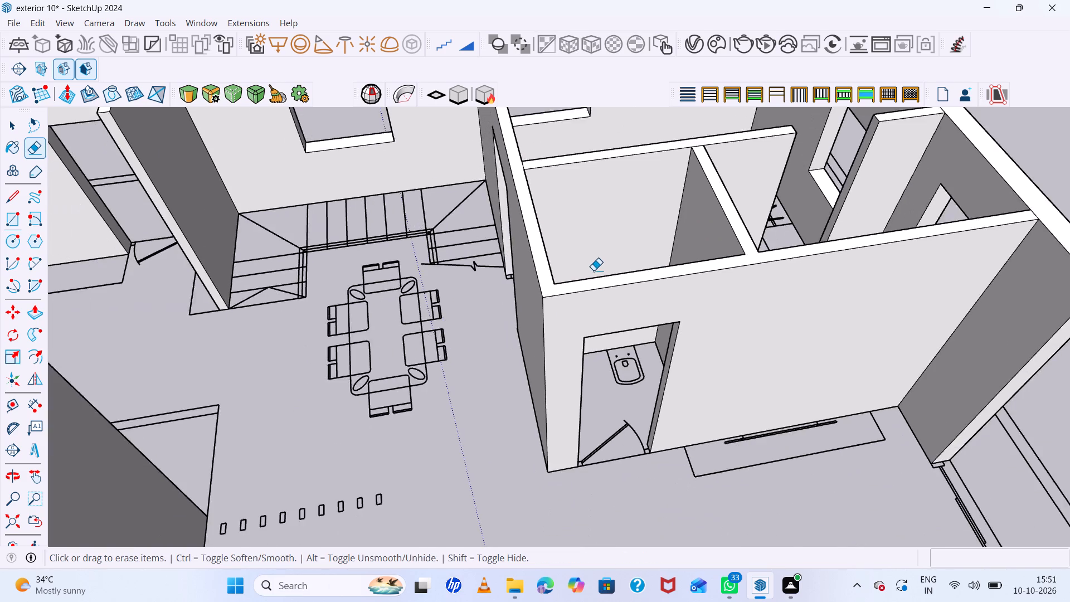
Erase the two lintel seam edges above the dining-side toilet door opening on the inner wall face.
scroll(594, 270, down, 1)
middle_drag(594, 270, 617, 419)
scroll(617, 419, down, 1)
middle_drag(622, 357, 664, 475)
scroll(679, 446, up, 4)
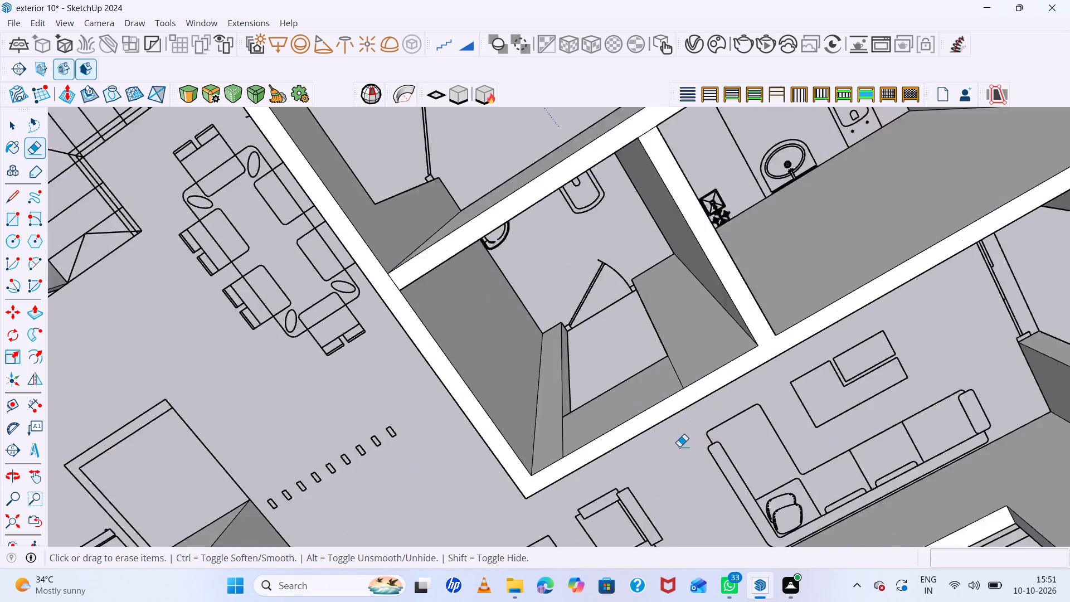
scroll(679, 446, up, 3)
scroll(644, 381, up, 2)
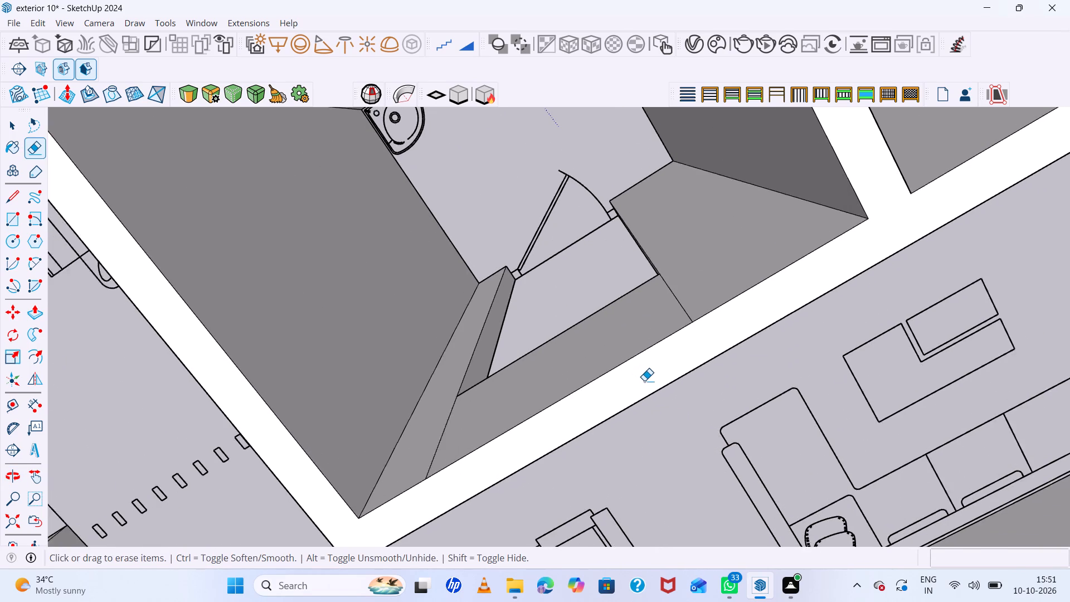
scroll(644, 381, up, 2)
middle_drag(657, 389, 683, 413)
drag(726, 297, 686, 321)
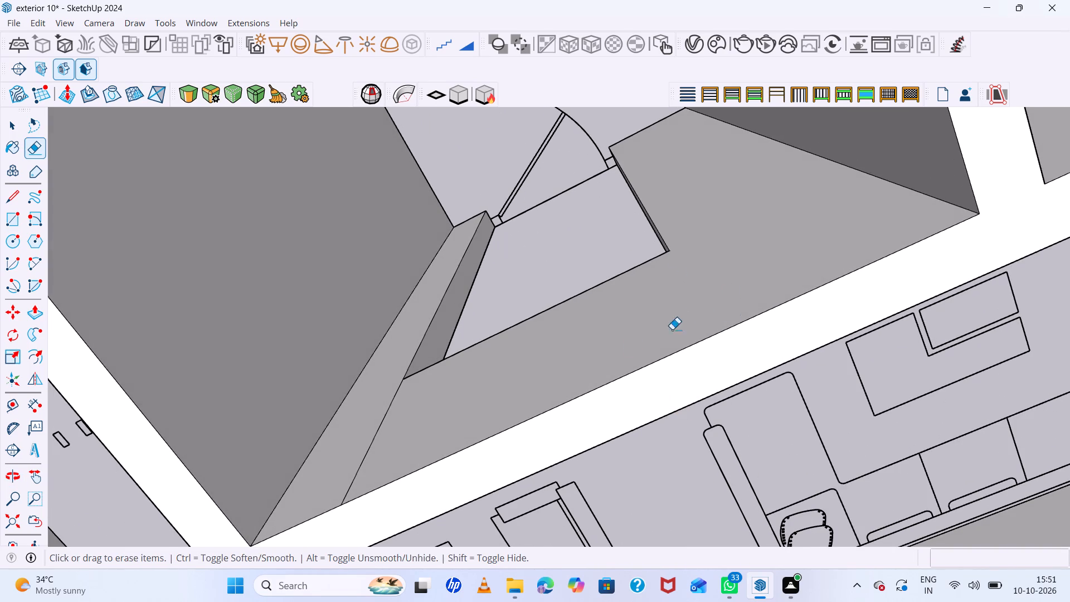
drag(417, 419, 352, 441)
Draw a rectangle about 2' 9" by 5" bridging the wall tops over the door opening between the bedroom and its attached toilet.
scroll(414, 344, down, 8)
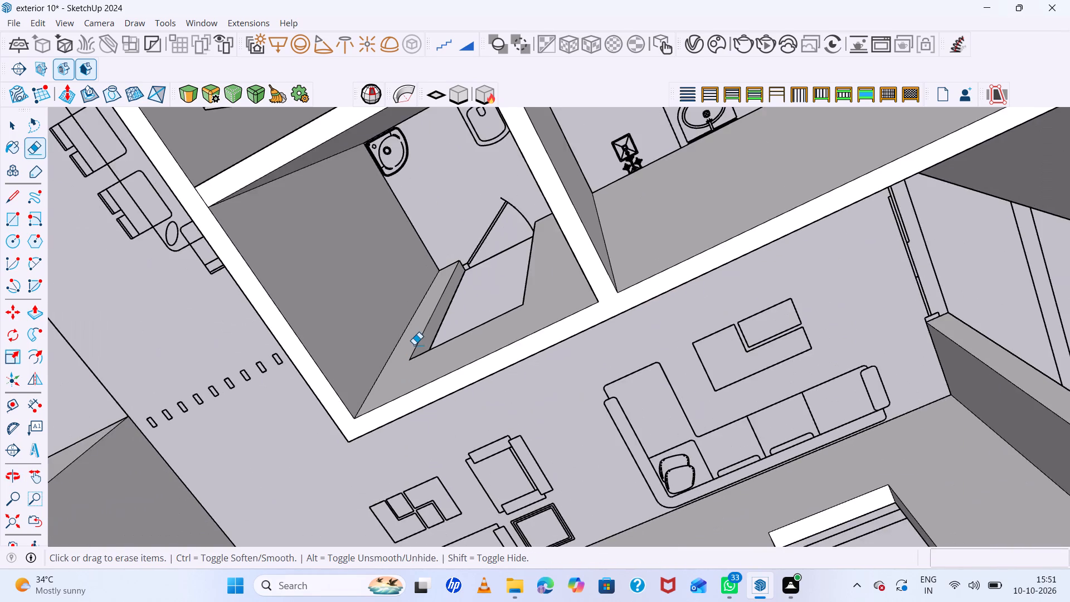
scroll(419, 352, down, 8)
middle_drag(491, 372, 520, 235)
middle_click(520, 234)
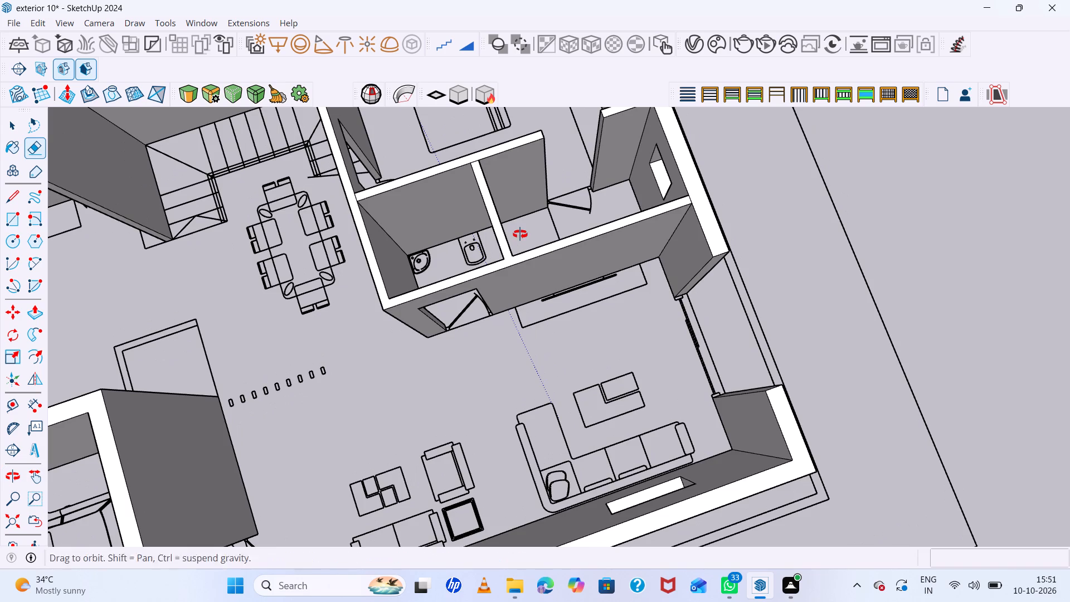
scroll(520, 234, up, 6)
scroll(521, 234, down, 6)
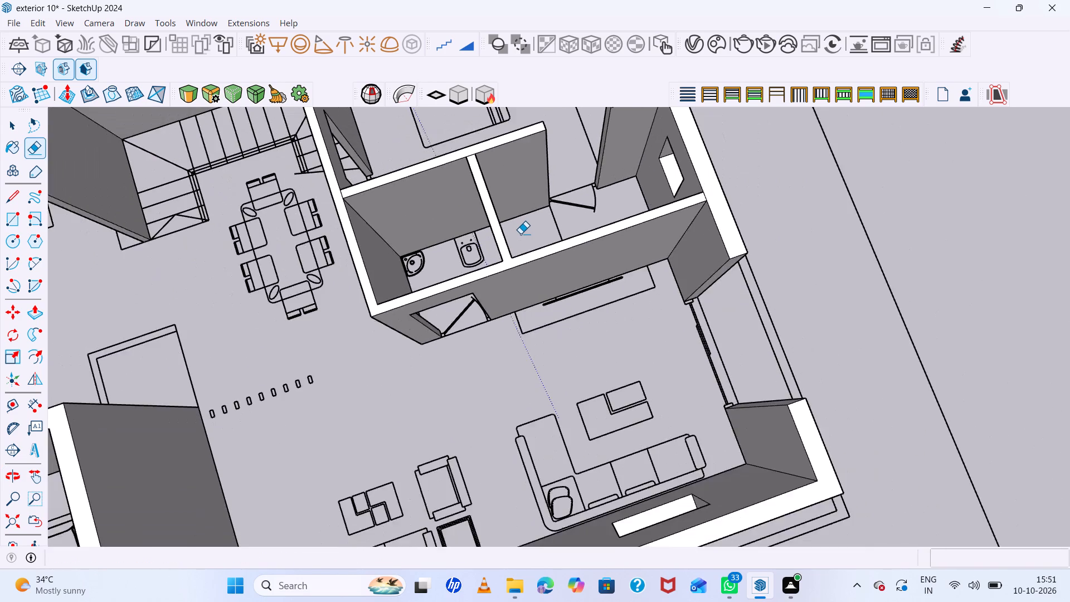
scroll(521, 234, up, 1)
middle_drag(521, 234, 544, 203)
scroll(544, 203, up, 3)
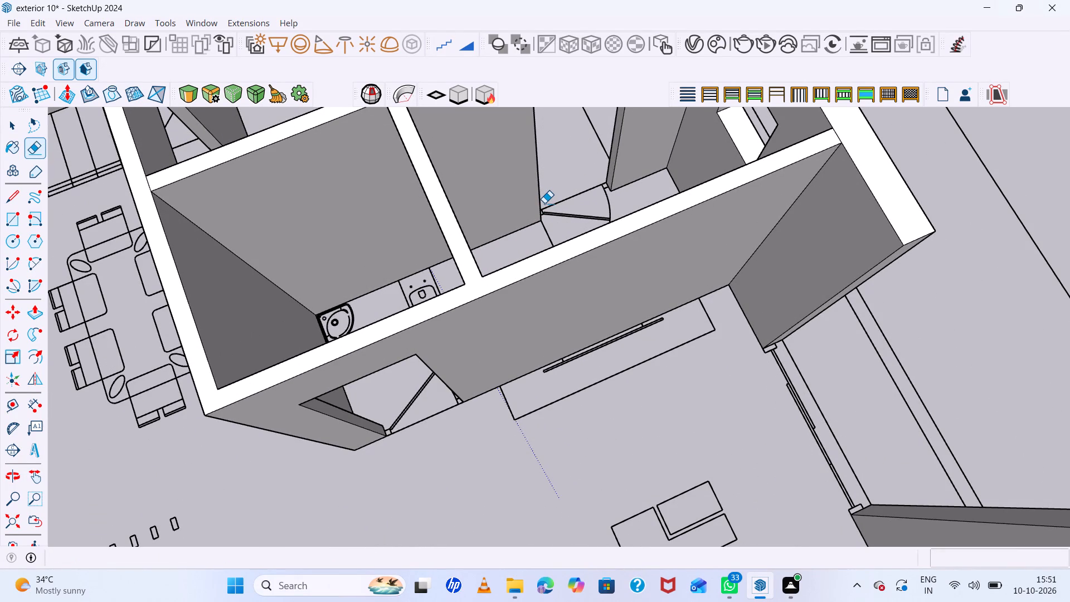
scroll(544, 203, up, 2)
scroll(544, 203, down, 12)
middle_drag(544, 203, 659, 111)
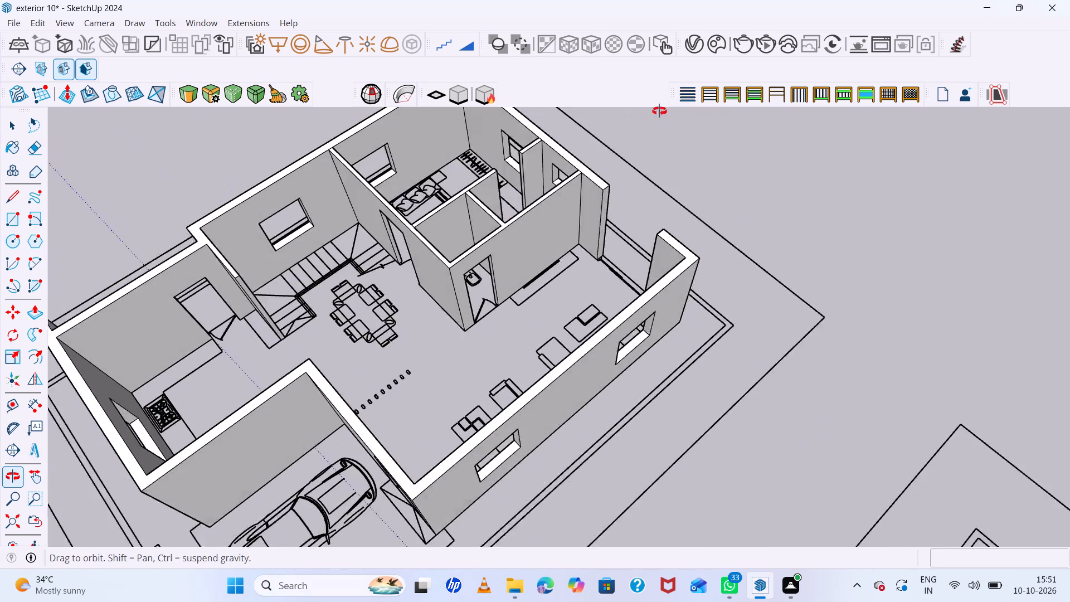
middle_drag(659, 111, 687, 88)
middle_drag(687, 88, 395, 259)
middle_drag(393, 261, 390, 268)
middle_drag(391, 252, 754, 222)
scroll(462, 390, up, 2)
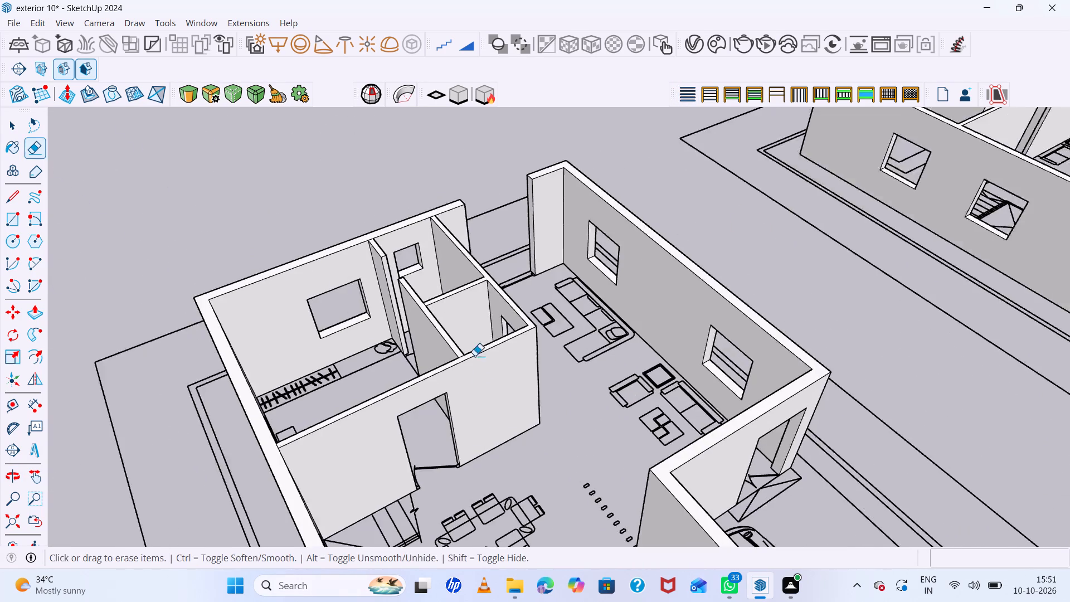
scroll(475, 356, up, 5)
middle_drag(430, 322, 675, 273)
scroll(483, 340, up, 6)
middle_drag(492, 340, 576, 334)
scroll(576, 334, up, 1)
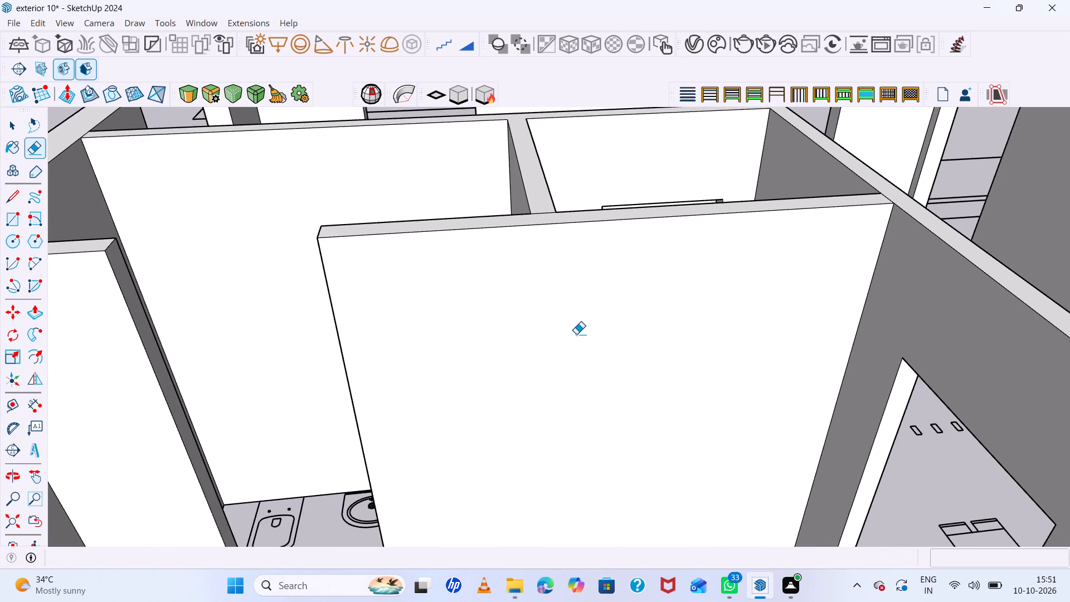
scroll(512, 366, up, 1)
scroll(434, 348, down, 7)
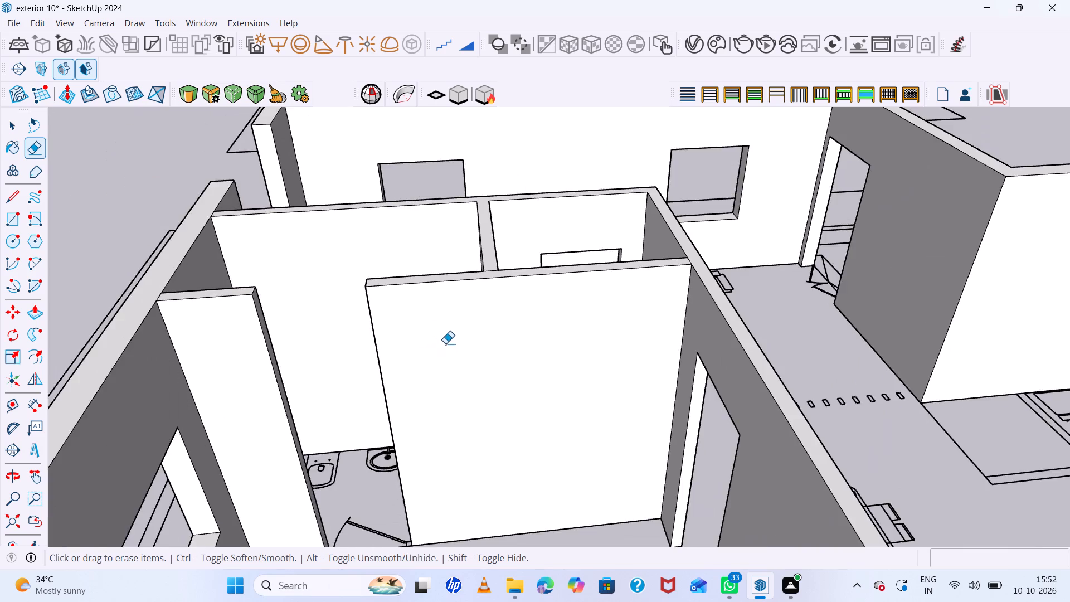
scroll(445, 343, down, 6)
middle_drag(450, 346, 466, 390)
scroll(301, 341, up, 8)
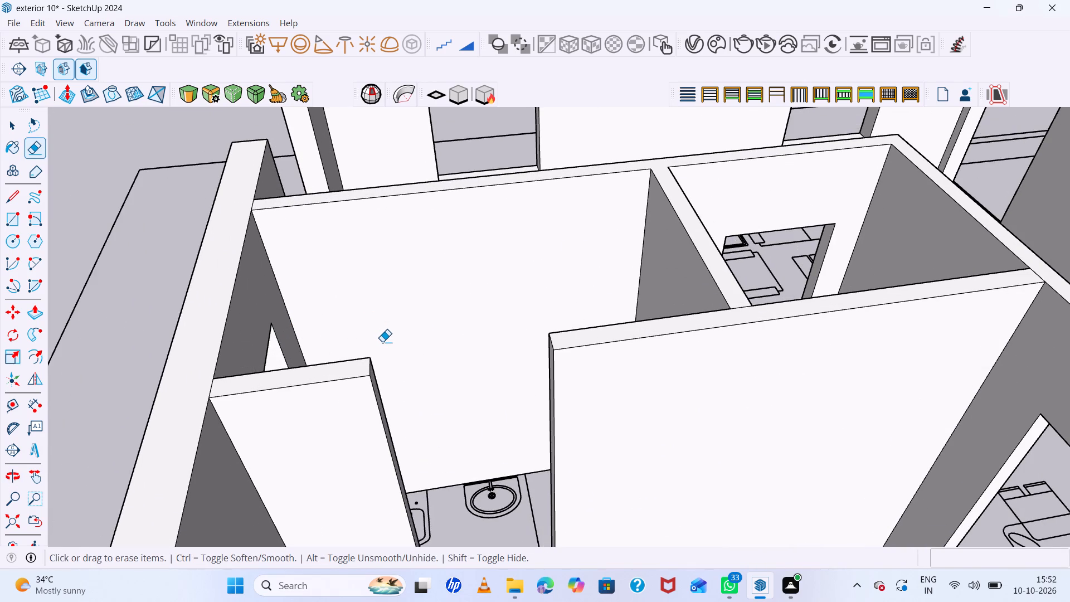
key(r)
scroll(377, 347, up, 3)
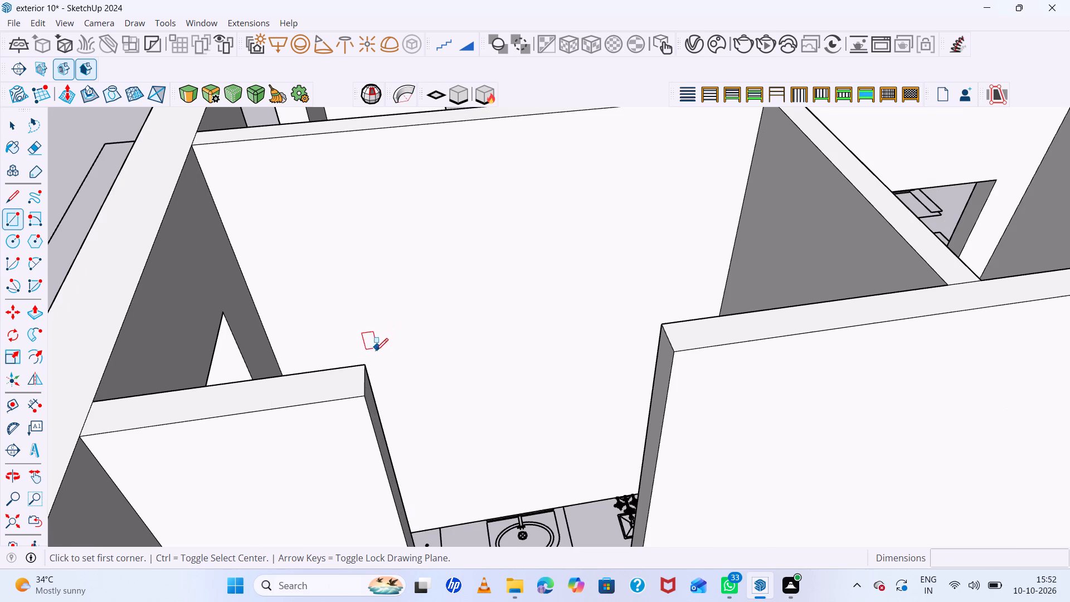
click(367, 396)
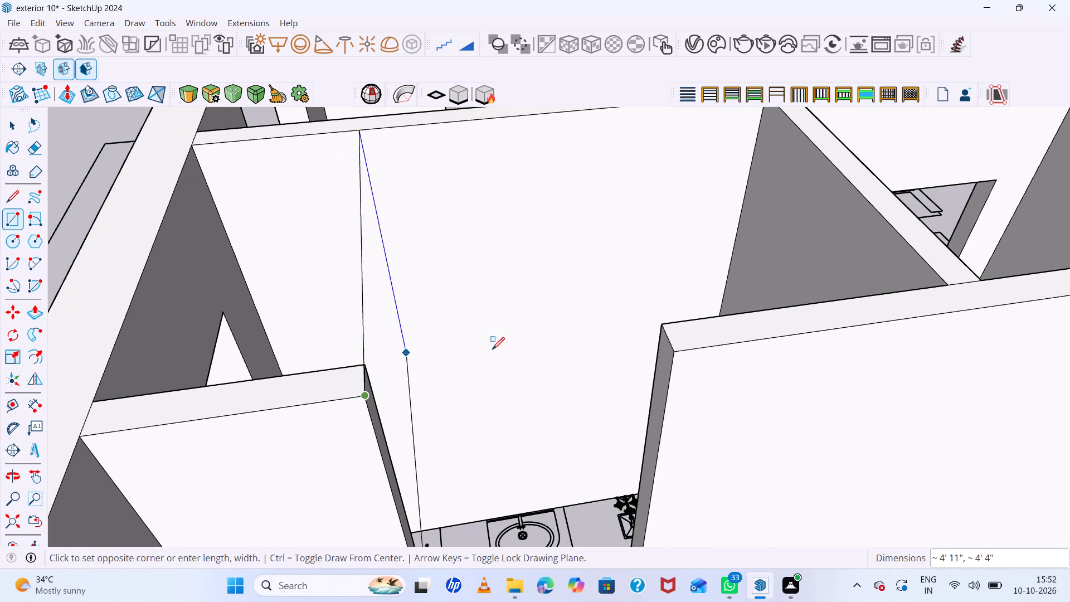
click(666, 328)
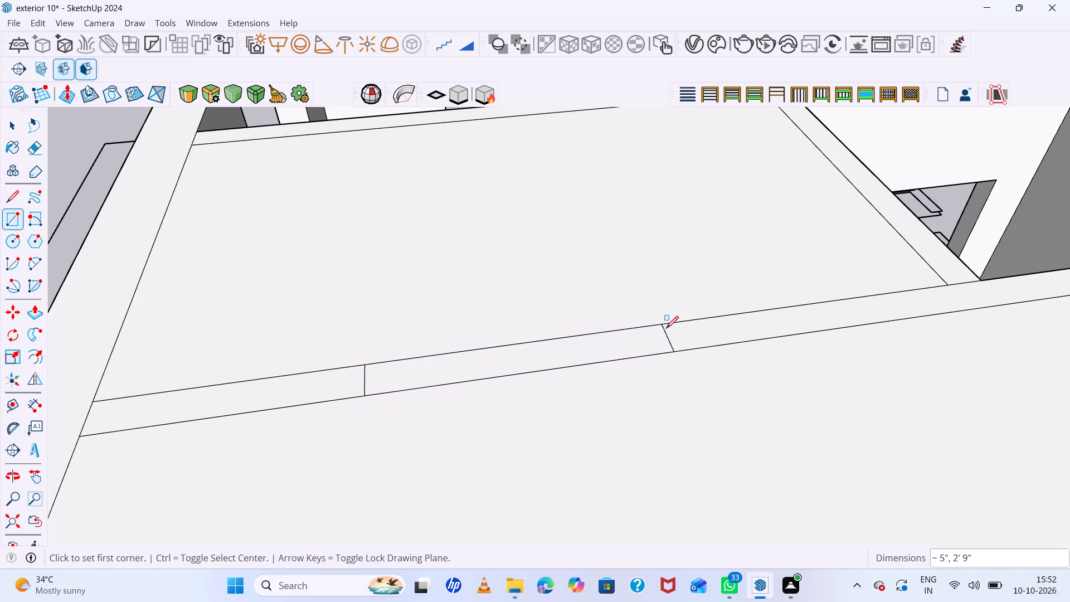
Delete the unwanted face covering the bedroom at wall-top level.
key(space)
click(631, 441)
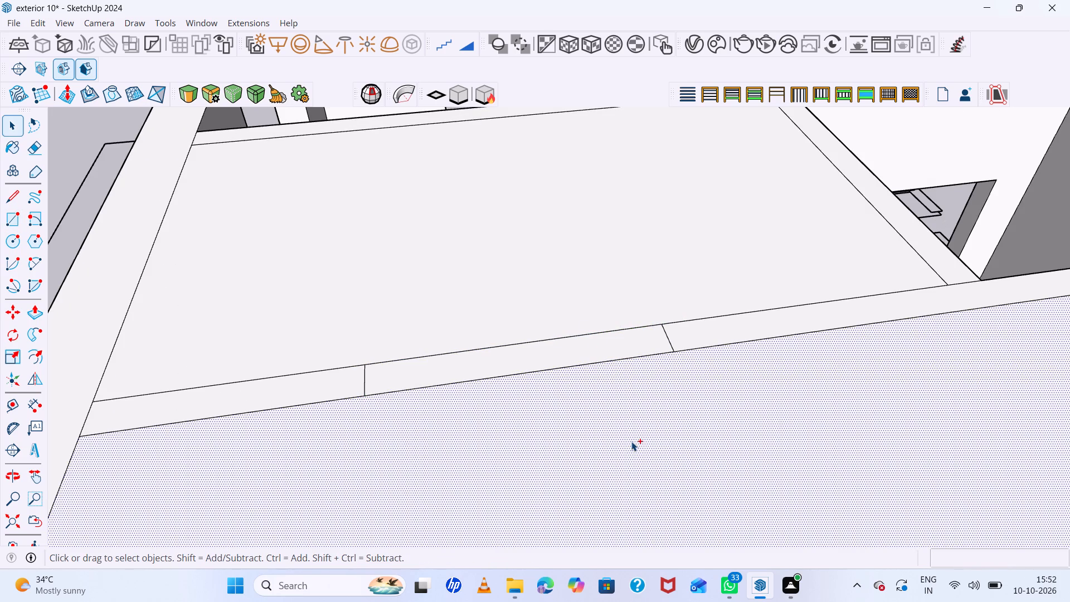
key(ctrl+x)
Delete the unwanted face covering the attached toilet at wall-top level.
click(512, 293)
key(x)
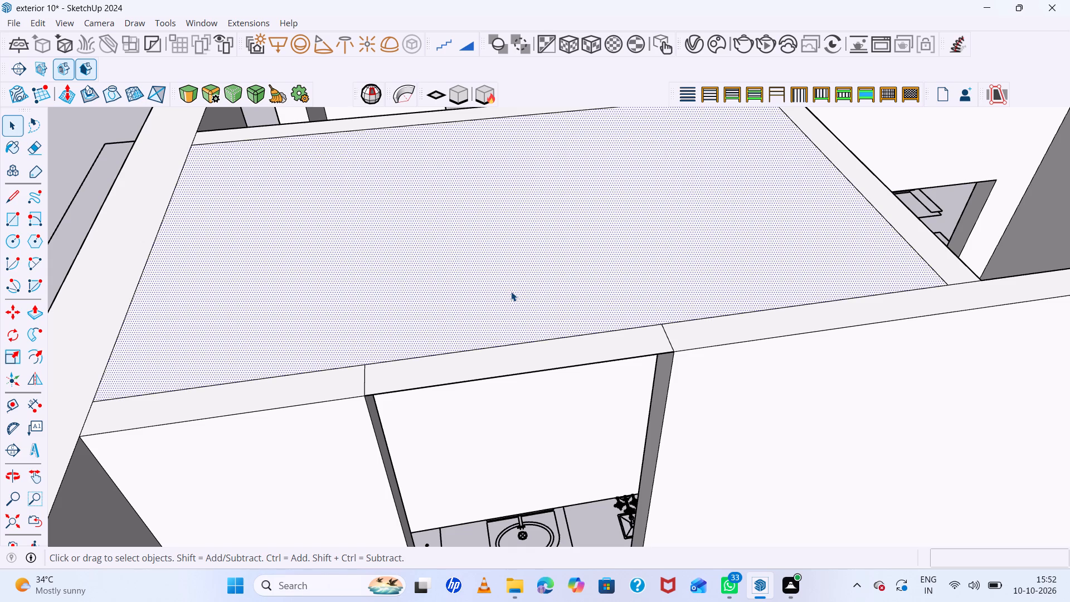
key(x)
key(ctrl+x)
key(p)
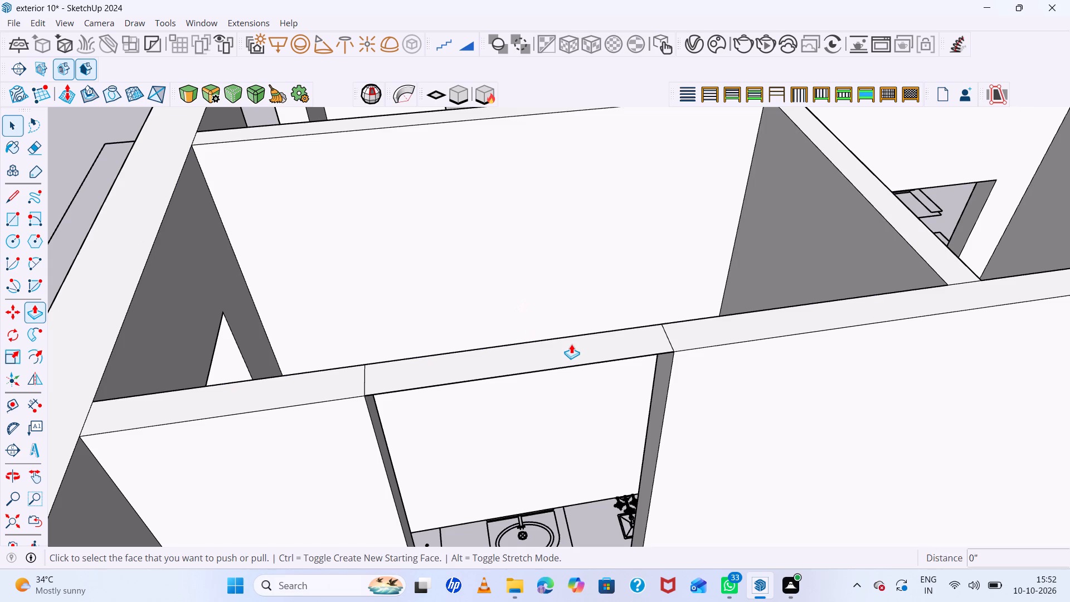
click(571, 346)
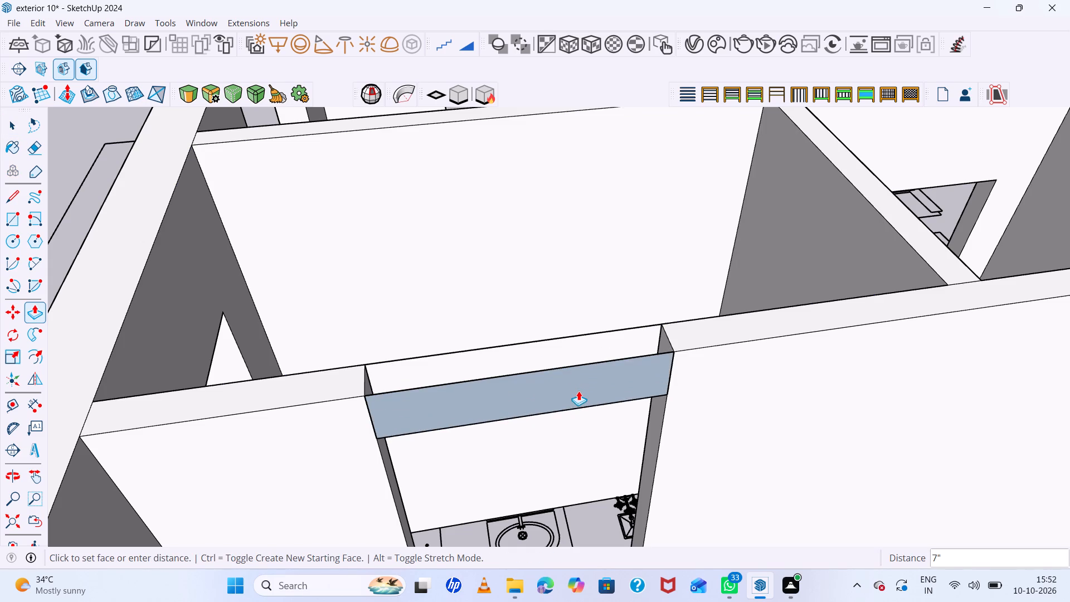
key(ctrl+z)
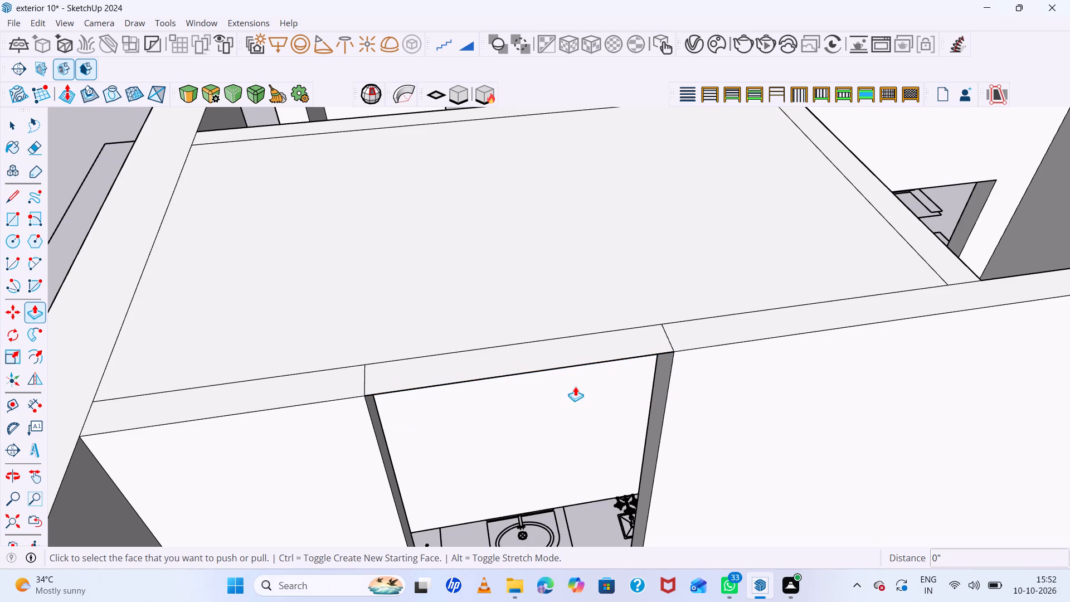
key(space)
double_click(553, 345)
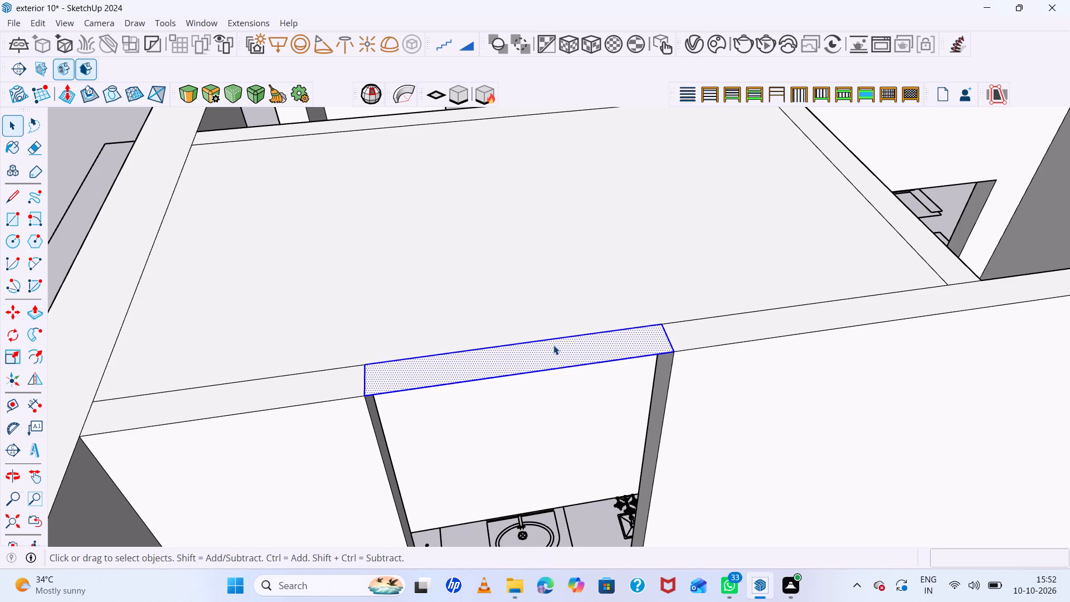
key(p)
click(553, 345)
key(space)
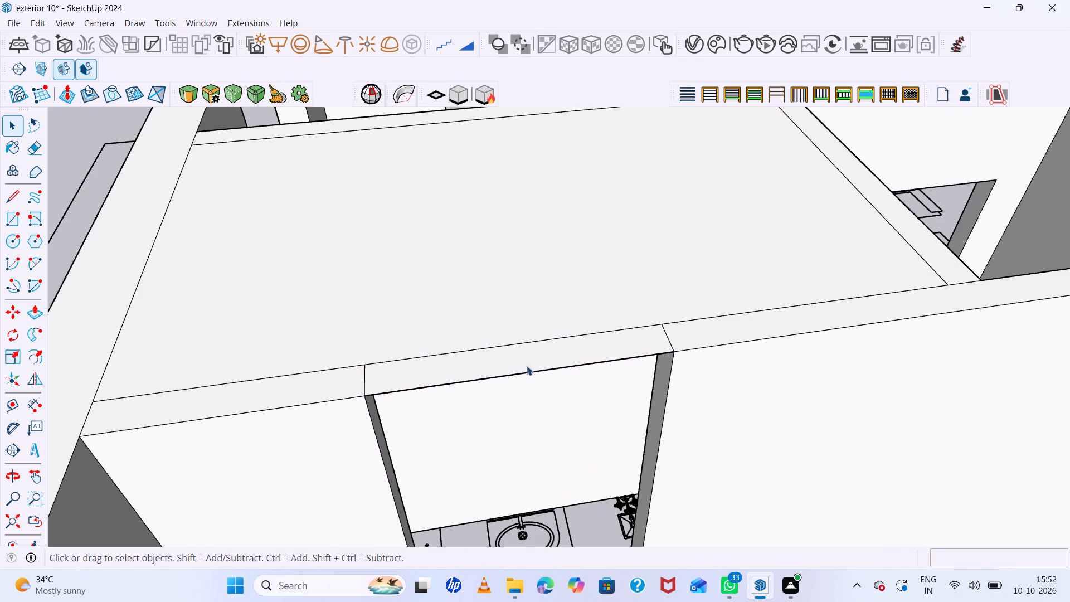
Delete the face covering the attached toilet at wall-top level, keeping the strip over the door opening.
click(492, 295)
key(ctrl+x)
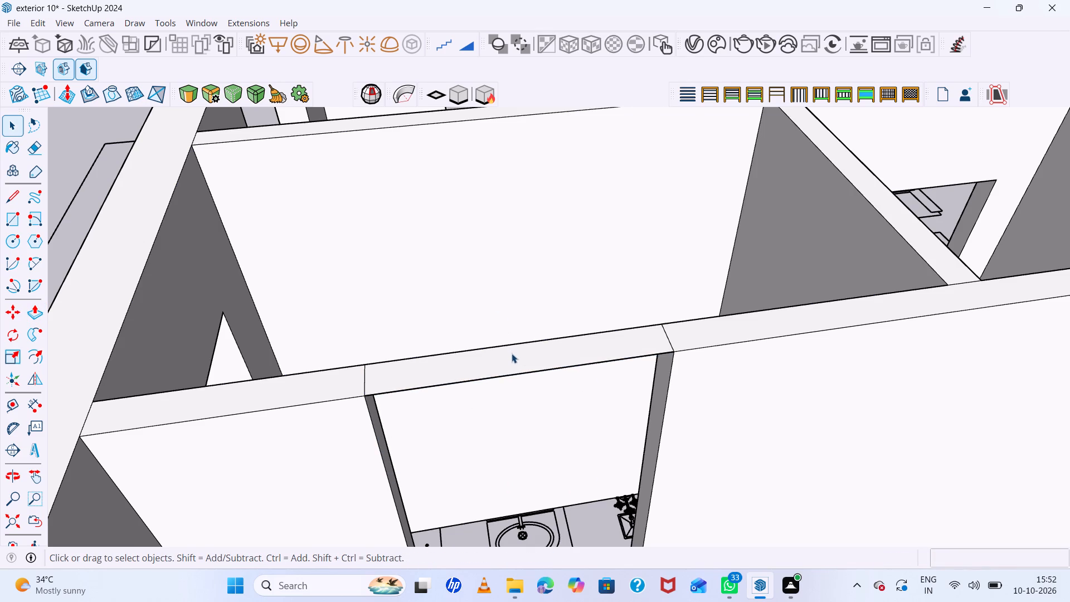
Extrude the strip over the attached toilet's door opening 2' downward to form the lintel wall.
click(512, 354)
key(p)
click(512, 354)
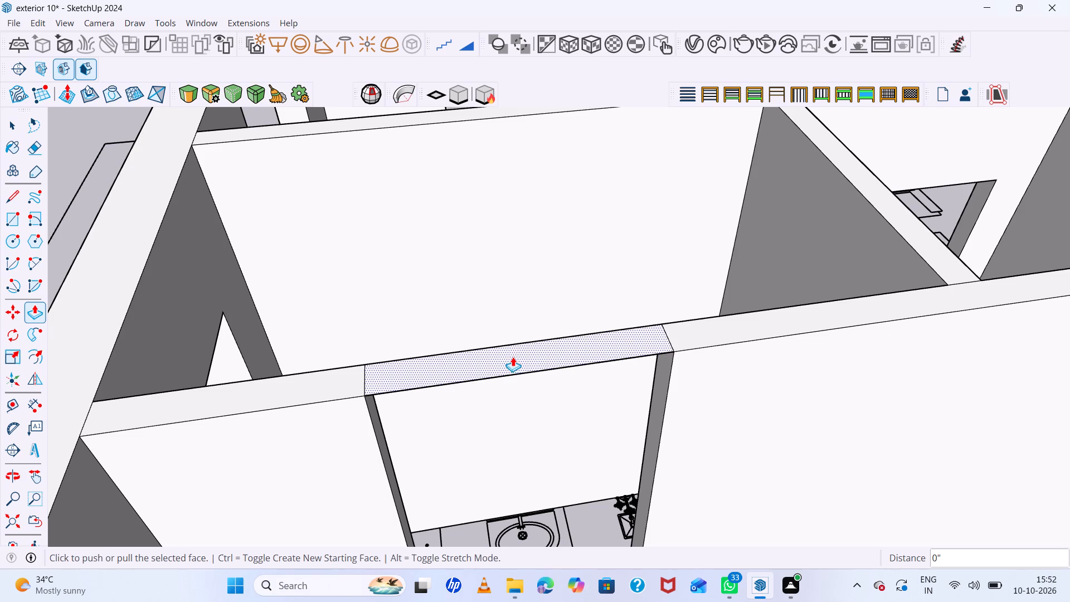
click(514, 361)
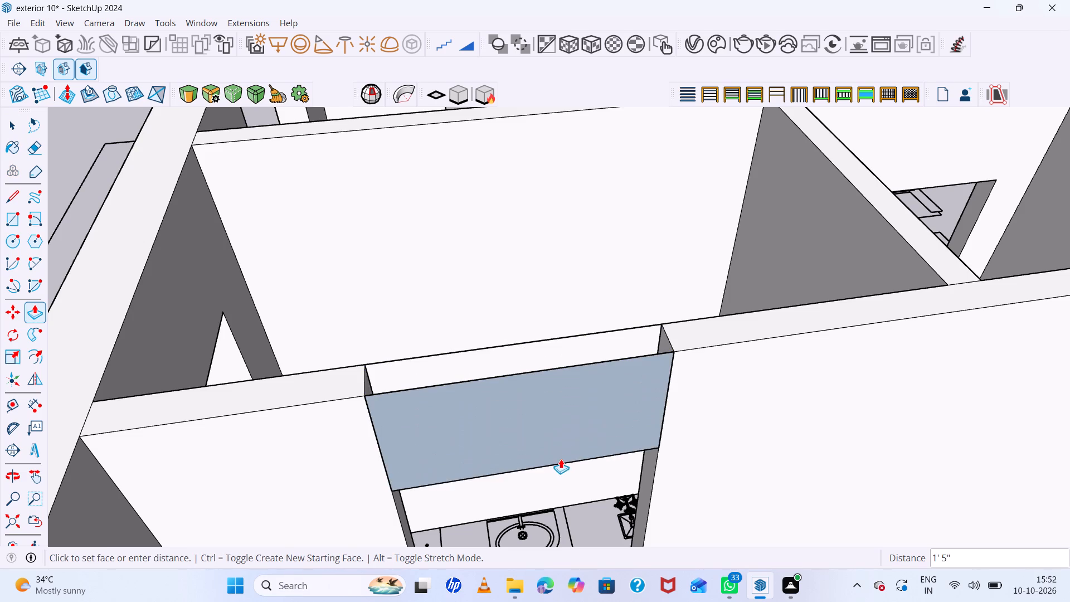
middle_drag(561, 458, 532, 309)
middle_click(532, 308)
middle_drag(531, 302, 349, 290)
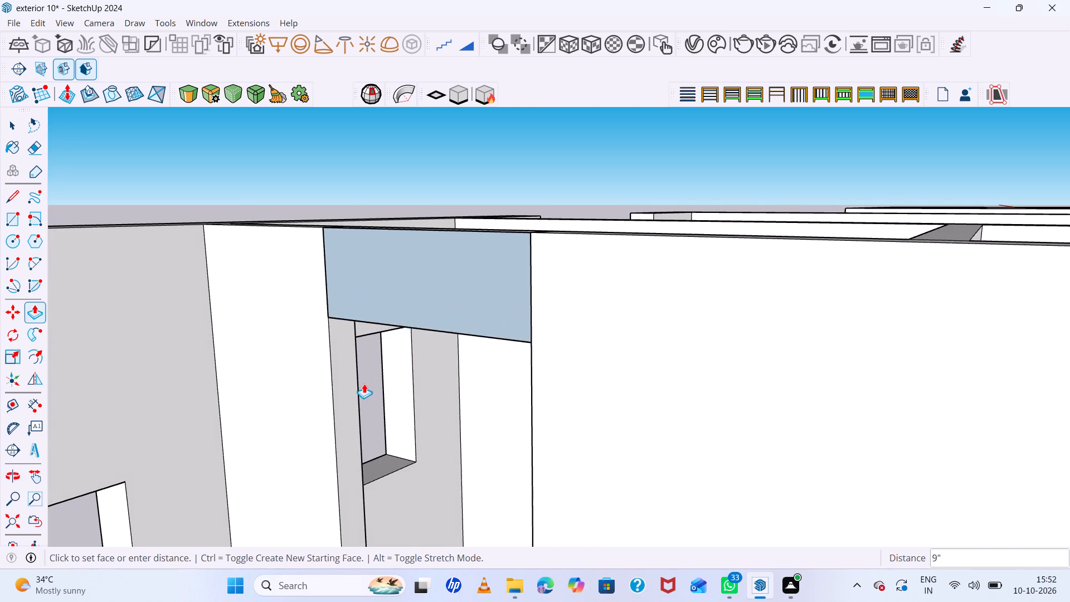
scroll(369, 426, down, 3)
middle_drag(369, 426, 440, 416)
middle_click(440, 416)
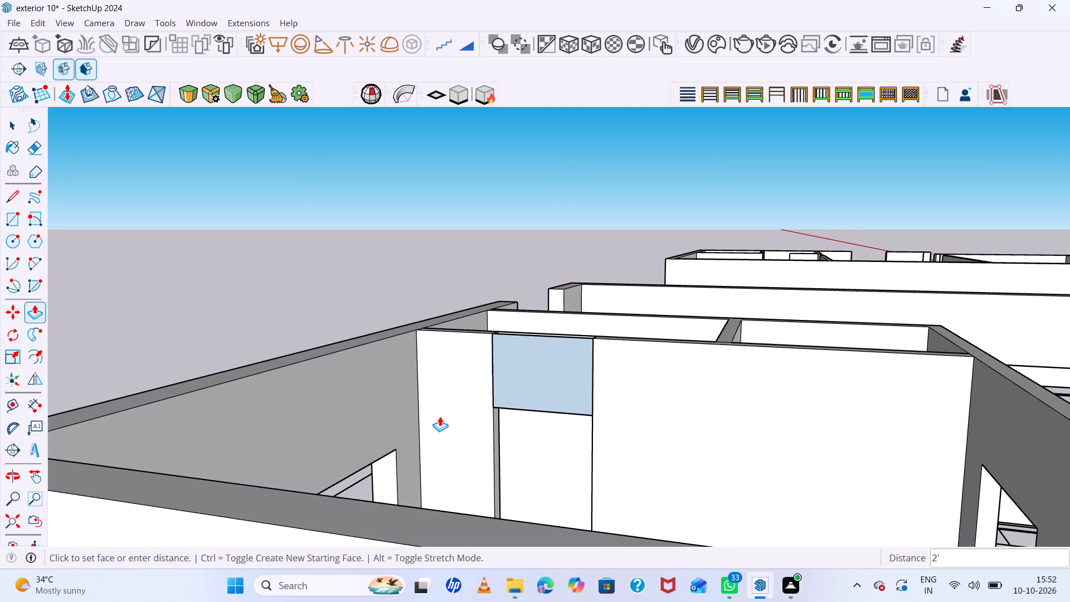
text(2')
key(Return)
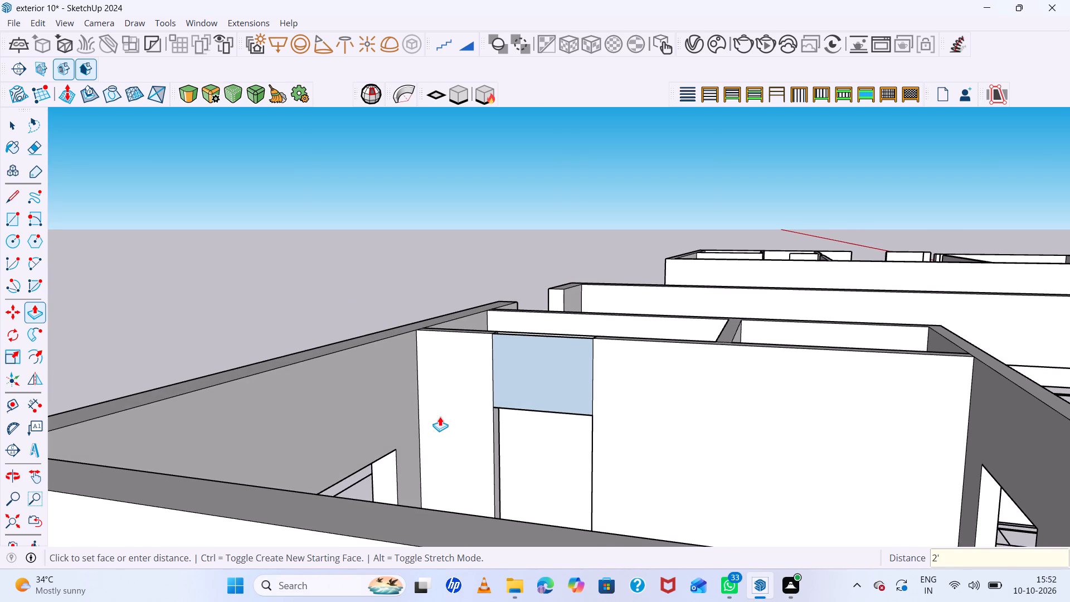
Reverse the lintel's bedroom-side face above the attached toilet's door opening.
key(space)
click(556, 362)
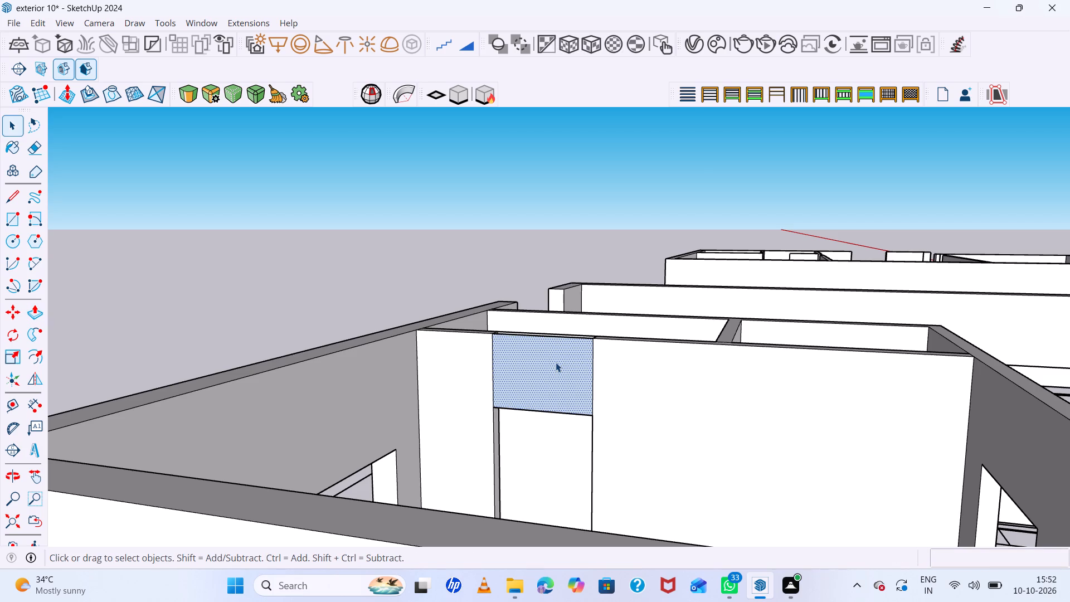
right_click(556, 362)
click(627, 180)
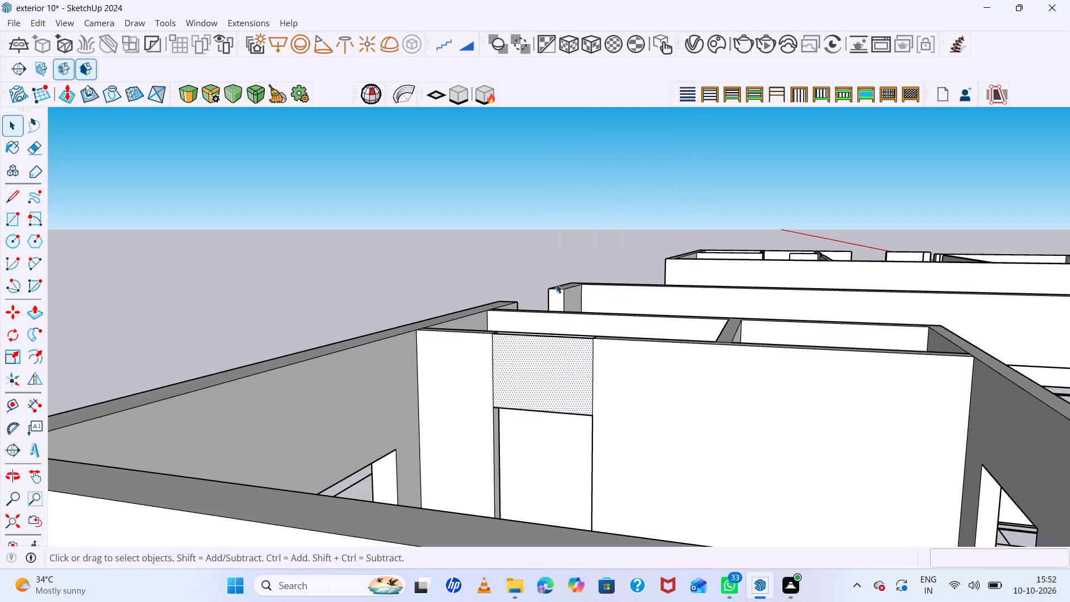
Reverse the lintel's toilet-side face above the attached toilet's door opening.
middle_drag(521, 332, 558, 573)
scroll(552, 466, down, 5)
middle_drag(551, 465, 522, 601)
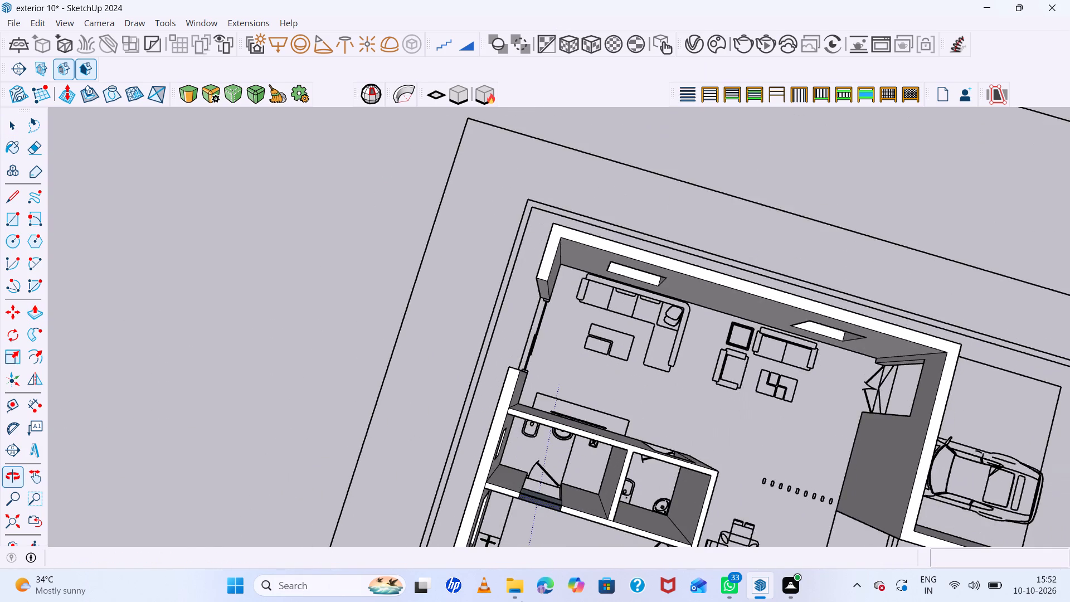
scroll(546, 506, up, 12)
middle_drag(541, 482, 435, 584)
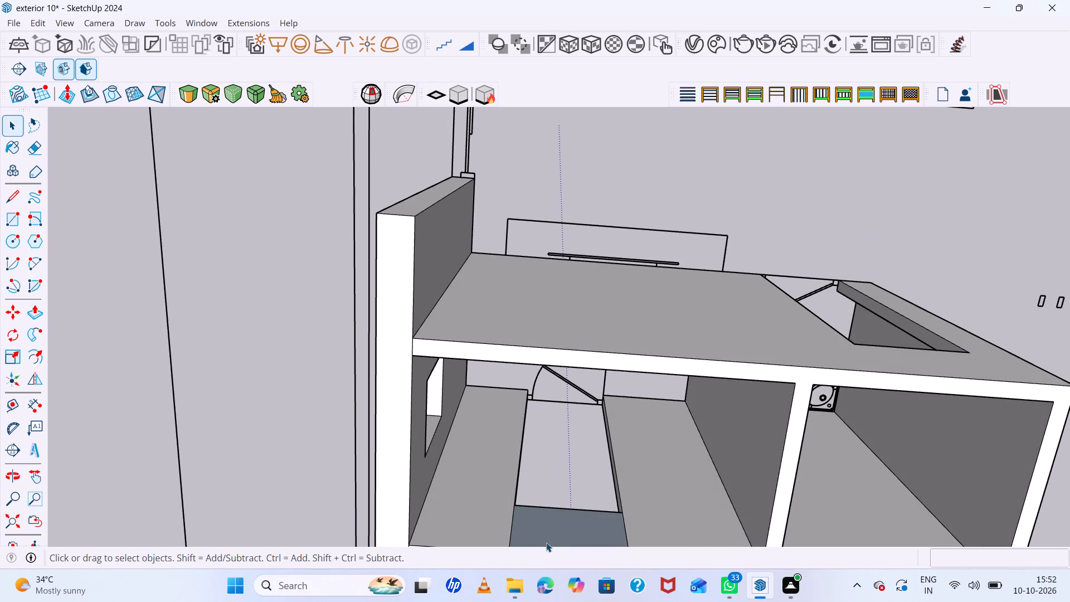
click(560, 531)
right_click(560, 531)
click(631, 340)
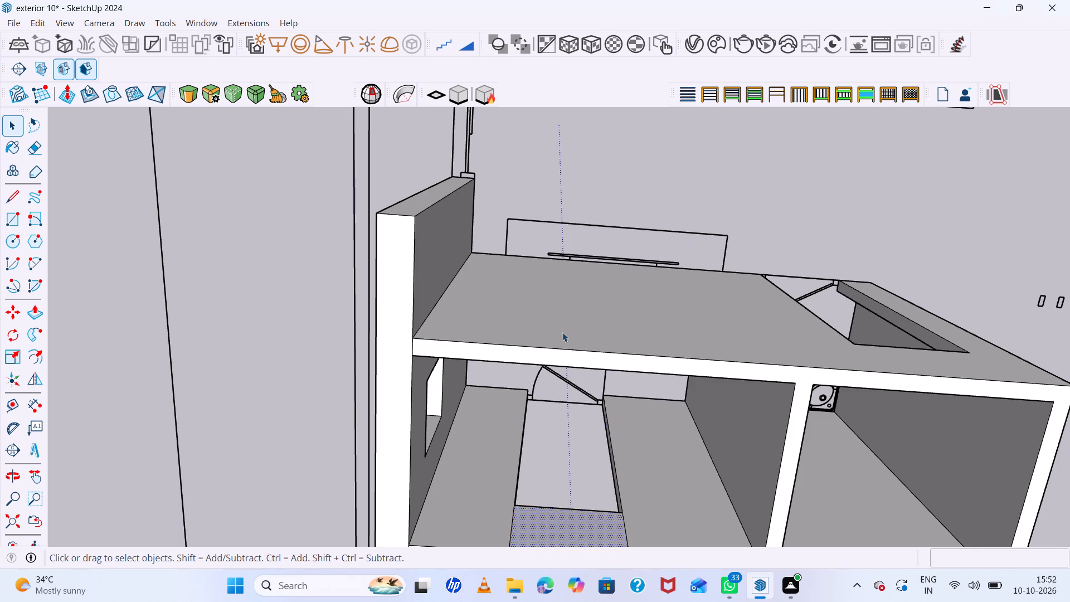
scroll(562, 332, down, 13)
scroll(567, 415, up, 6)
middle_drag(587, 423, 611, 313)
scroll(610, 339, up, 6)
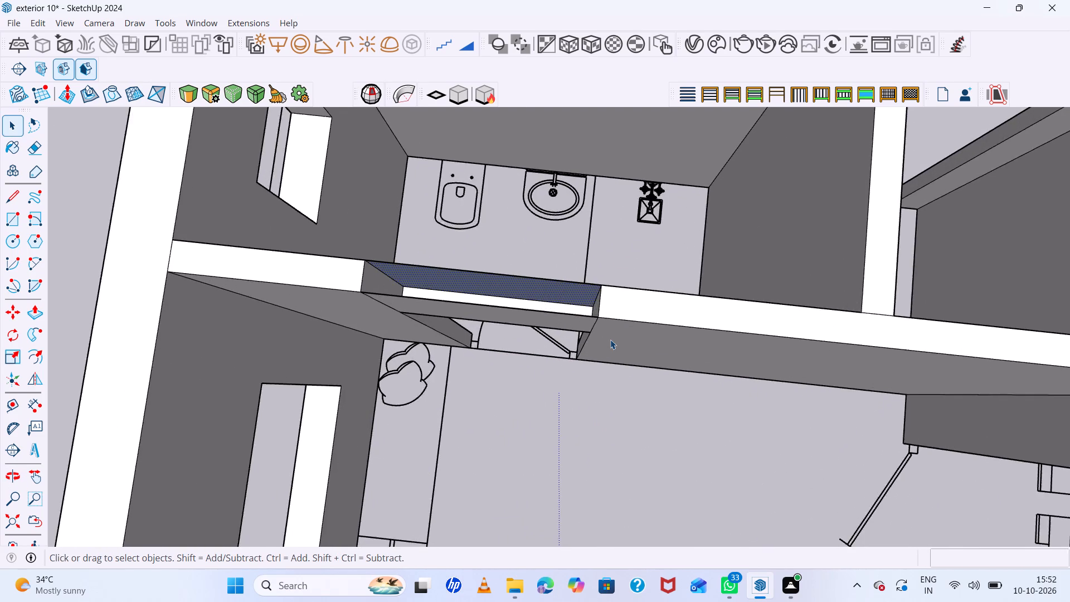
Draw a rectangle about 5" by 2' 9" closing the open wall top above the attached toilet's door lintel.
scroll(610, 339, up, 4)
middle_drag(610, 338, 636, 308)
middle_click(636, 308)
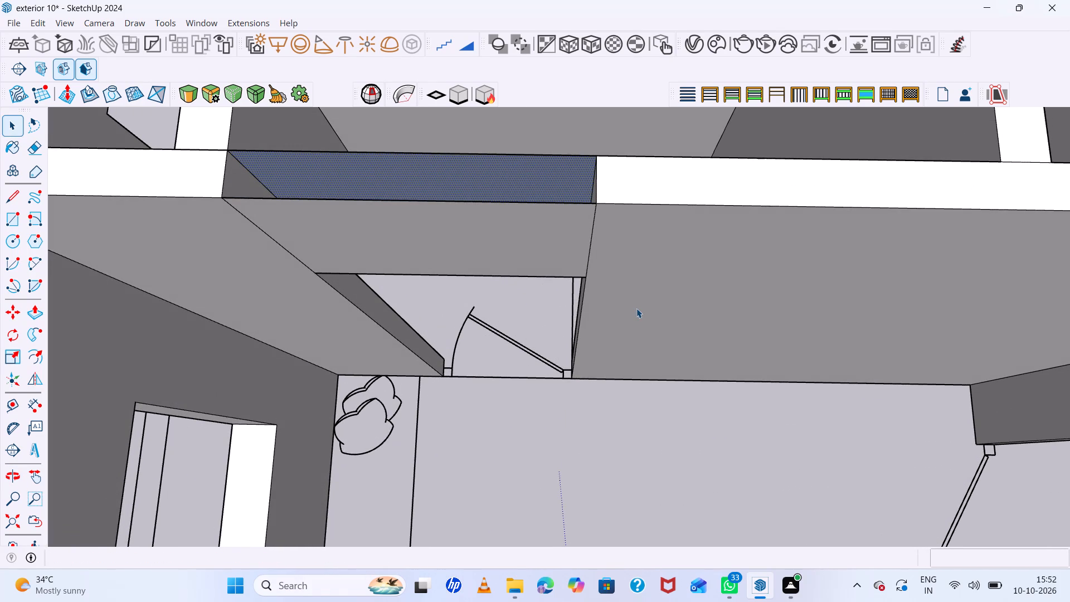
middle_click(636, 308)
middle_click(636, 308)
key(r)
scroll(636, 306, down, 5)
scroll(611, 278, up, 4)
double_click(344, 241)
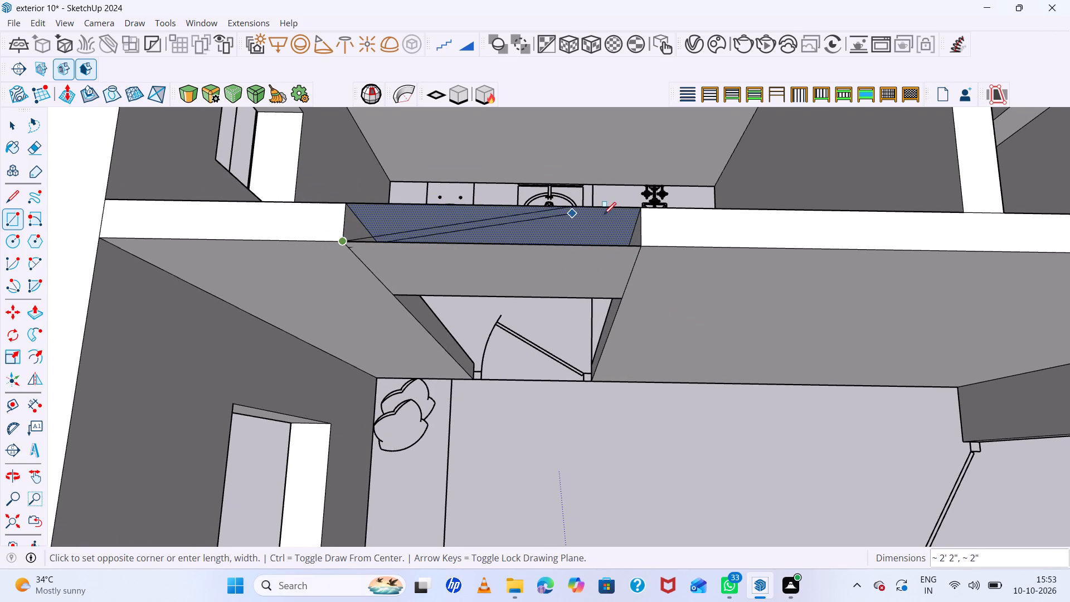
click(641, 209)
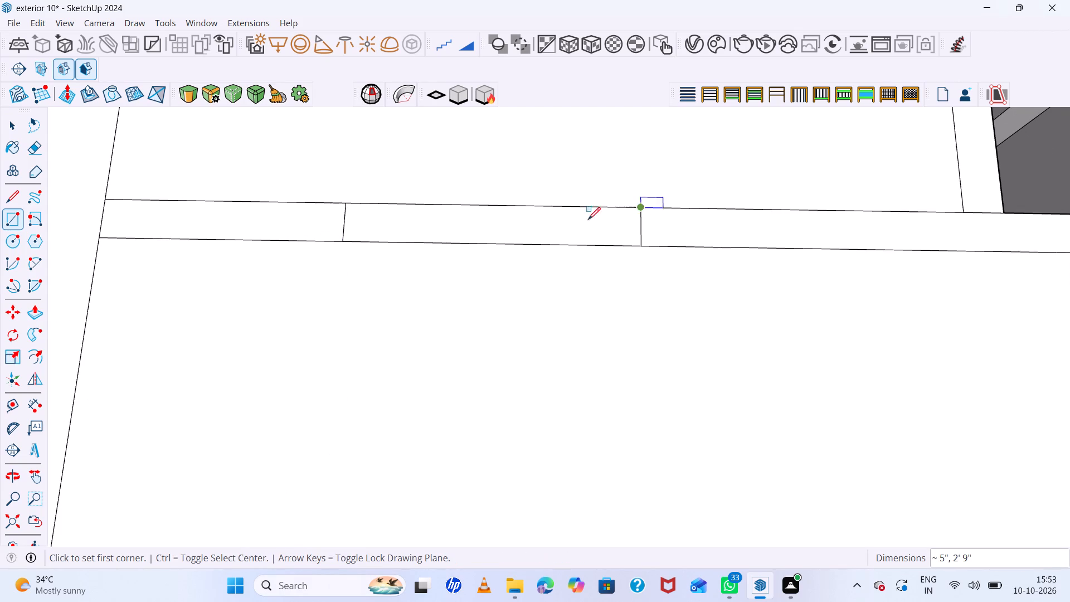
Cut away the faces covering the bedroom and the attached toilet at wall-top level.
scroll(517, 250, down, 14)
scroll(526, 318, down, 5)
key(space)
double_click(556, 355)
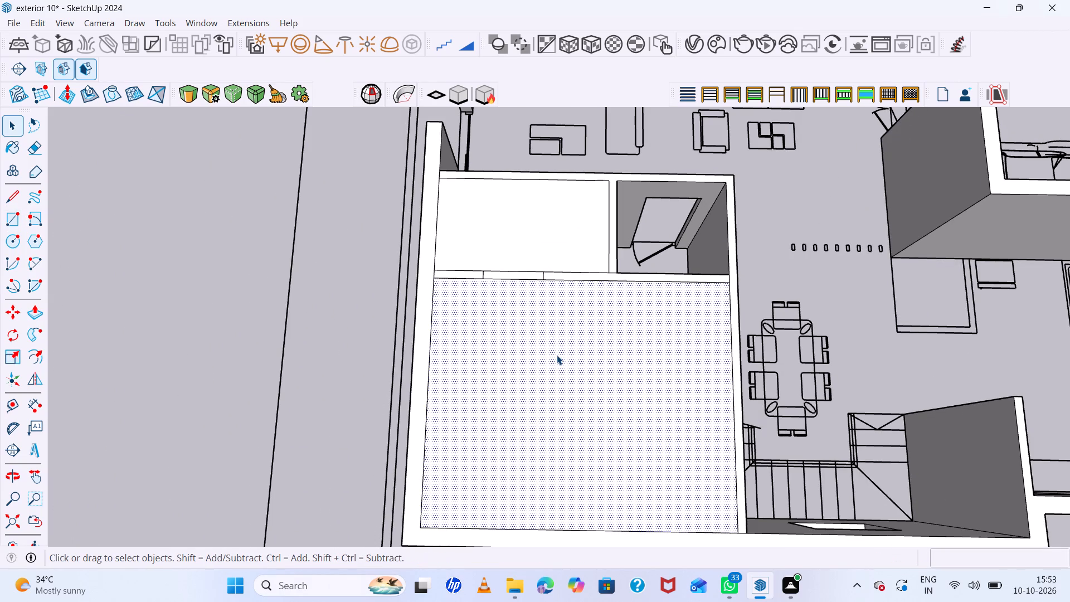
key(ctrl+x)
click(533, 237)
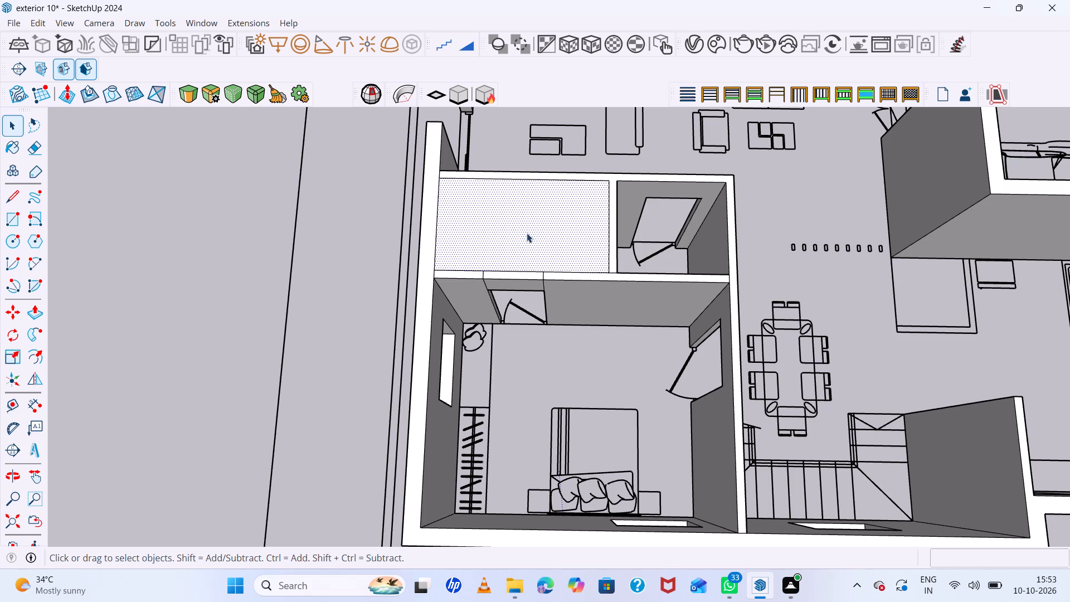
key(ctrl+x)
Erase the two vertical seam lines beside the lintel on the bedroom side of the attached toilet's wall.
scroll(532, 277, up, 6)
middle_drag(539, 297, 555, 235)
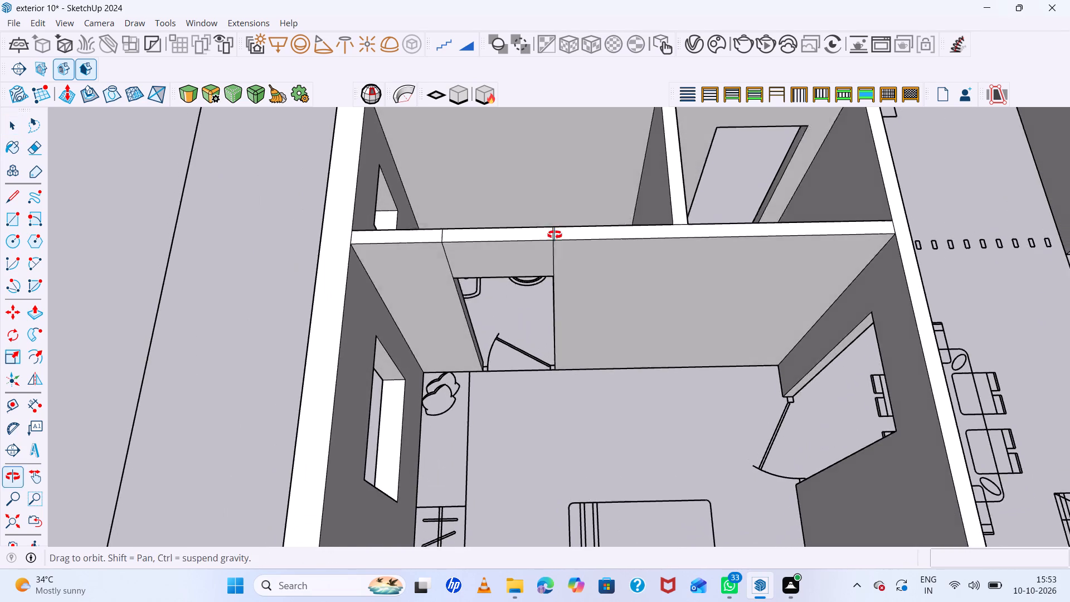
middle_drag(555, 235, 555, 233)
scroll(547, 241, up, 5)
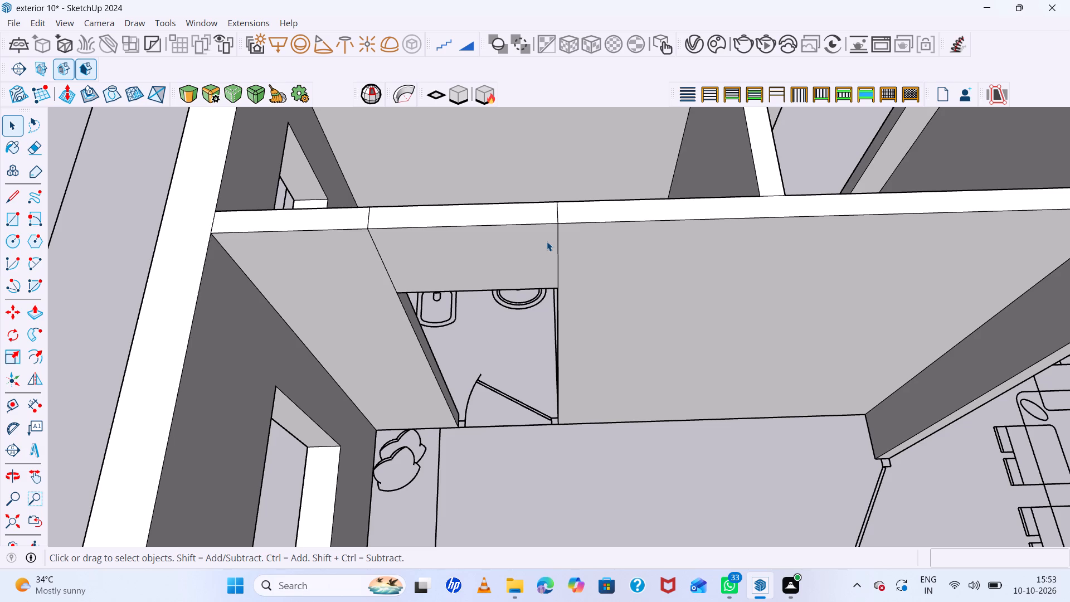
key(e)
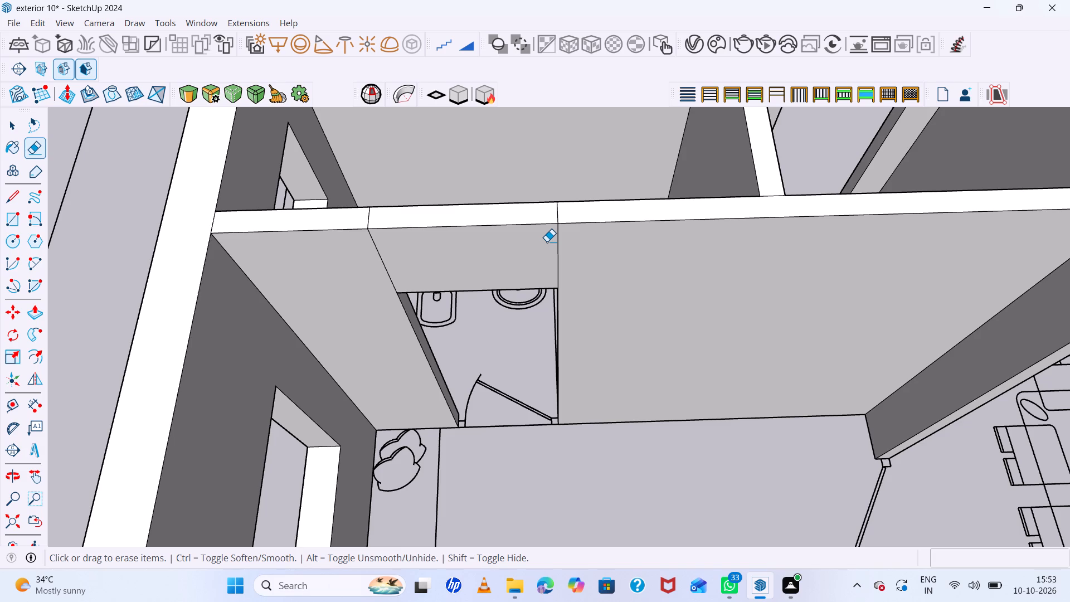
scroll(544, 245, up, 5)
drag(608, 241, 501, 256)
drag(492, 258, 478, 260)
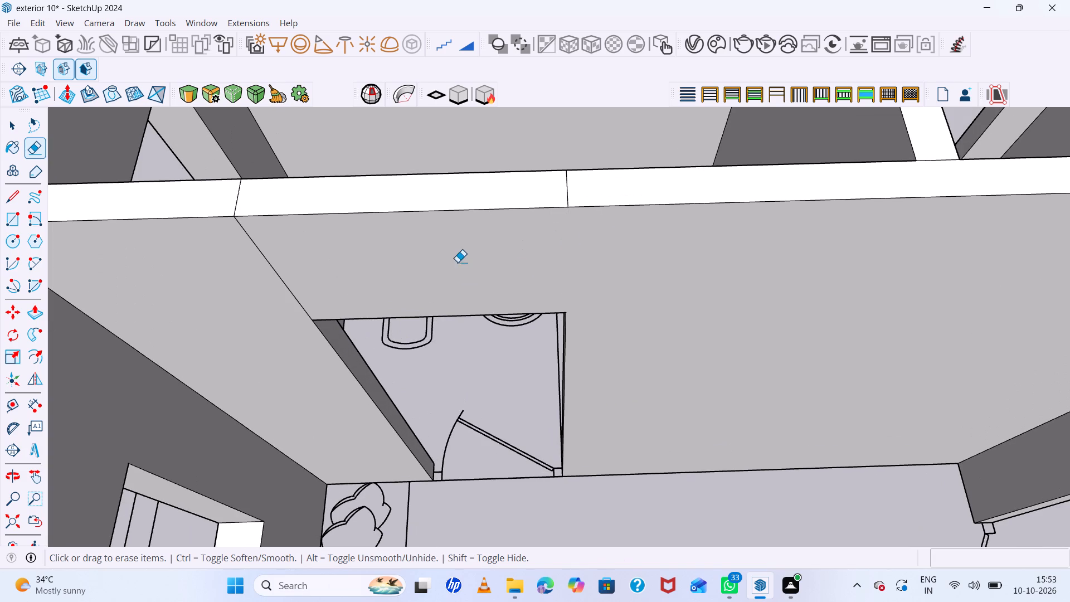
drag(398, 266, 272, 282)
Erase the two seam lines crossing the wall top above the attached toilet's door opening.
middle_drag(330, 271, 337, 317)
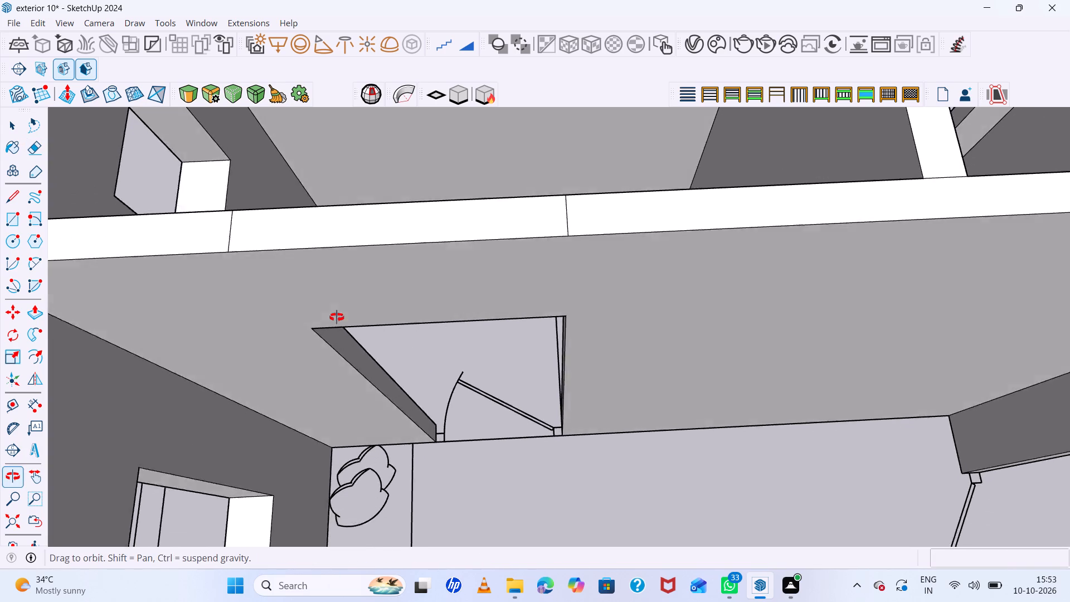
middle_drag(337, 317, 338, 341)
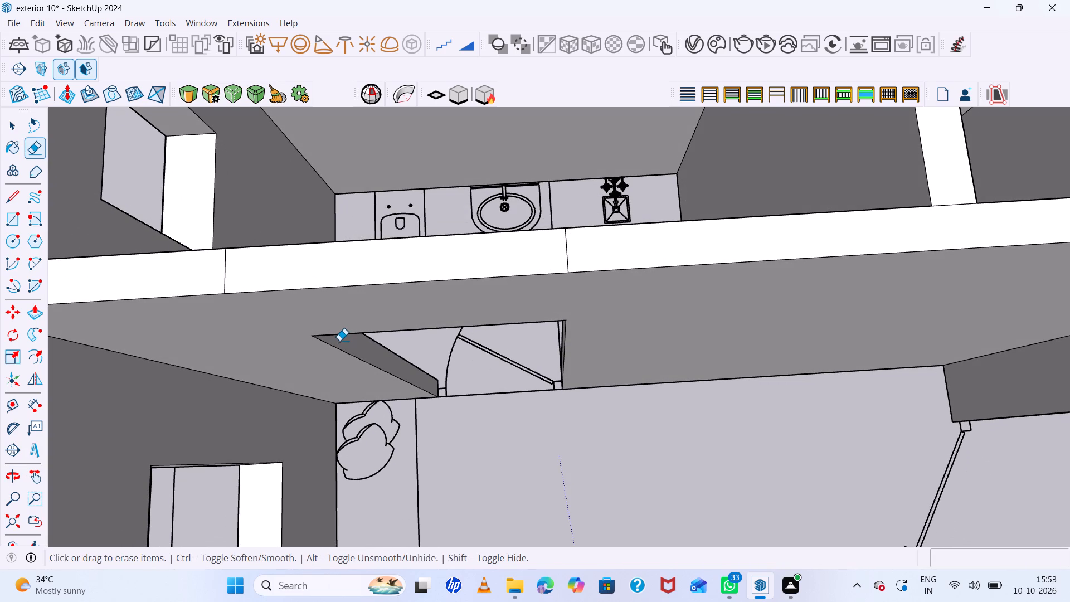
scroll(339, 341, up, 1)
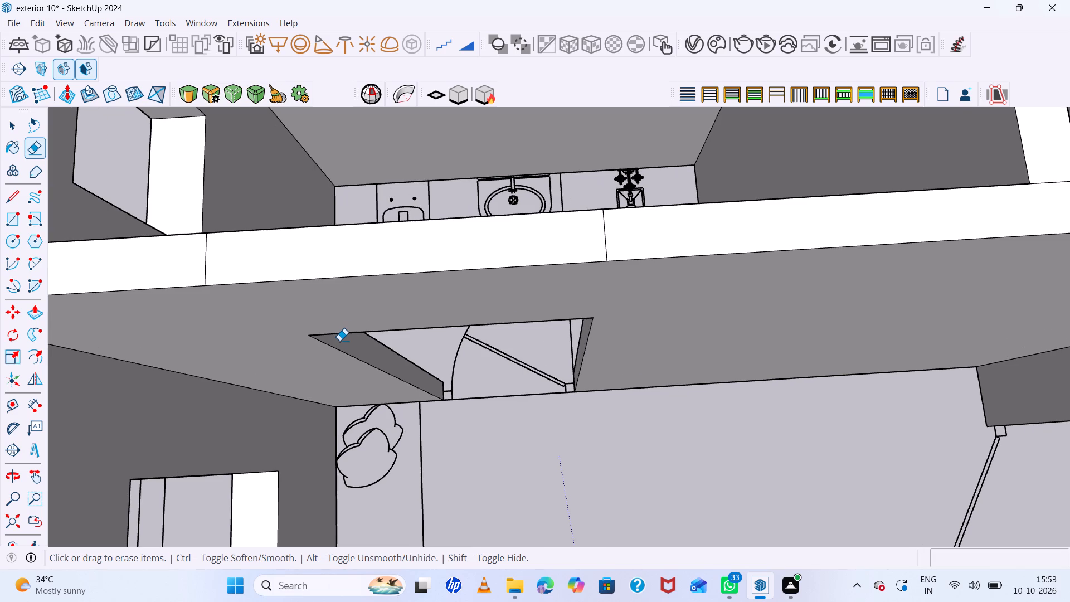
drag(612, 252, 513, 268)
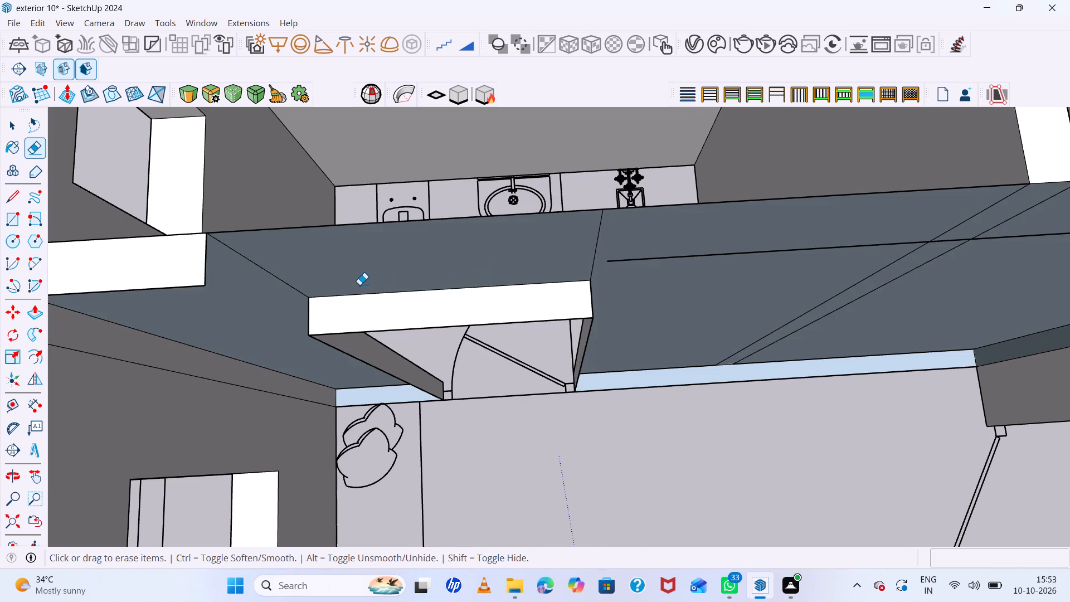
key(ctrl+z)
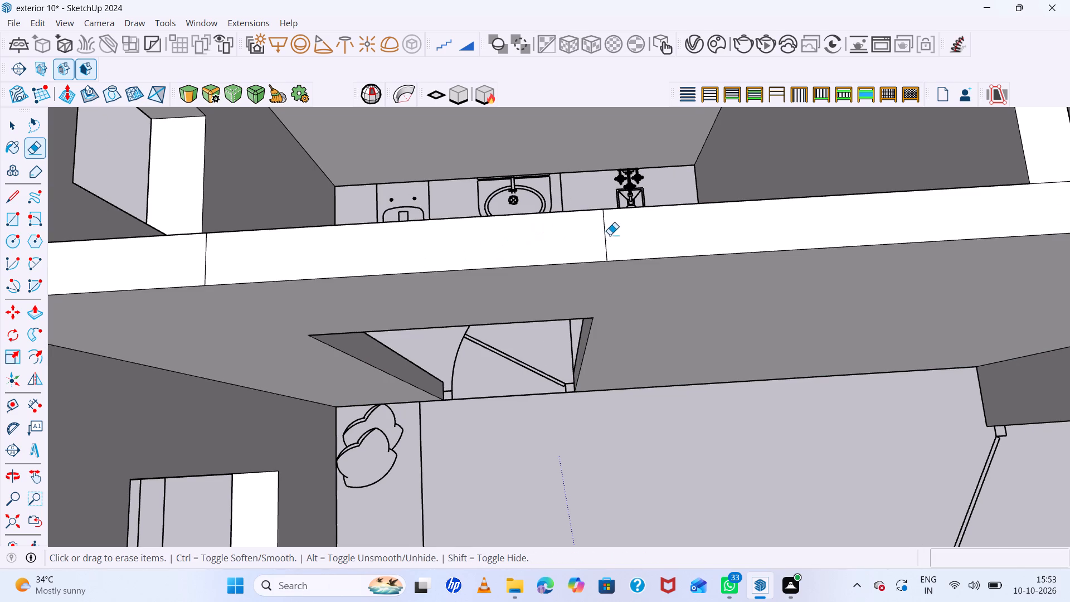
drag(606, 236, 593, 241)
click(205, 263)
Erase the two vertical seam lines beside the lintel on the toilet side of the wall.
middle_drag(325, 258, 369, 446)
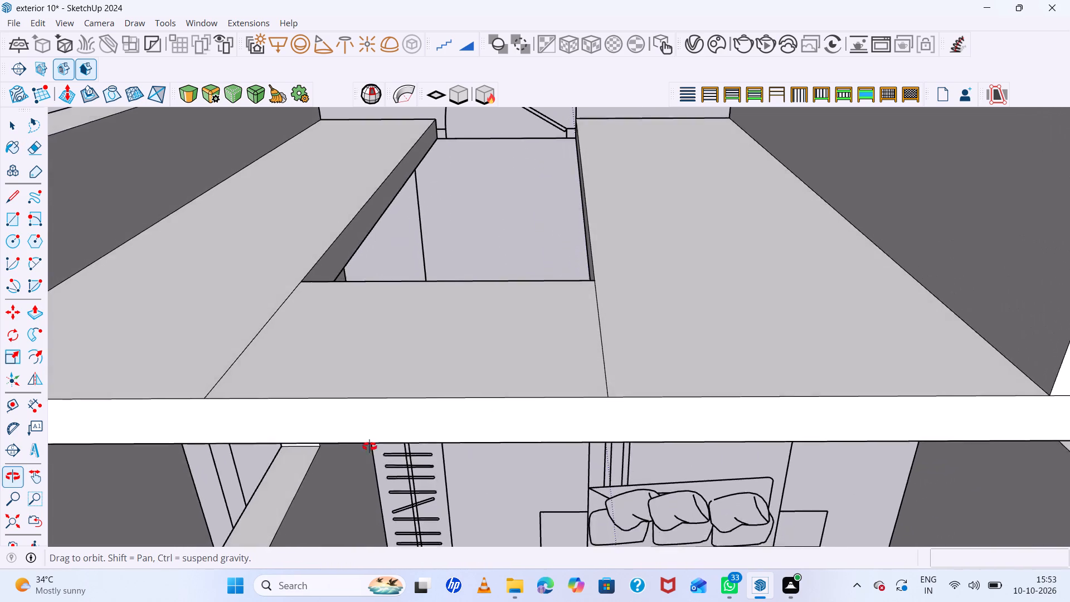
middle_drag(369, 446, 372, 478)
drag(636, 295, 601, 341)
drag(595, 344, 581, 353)
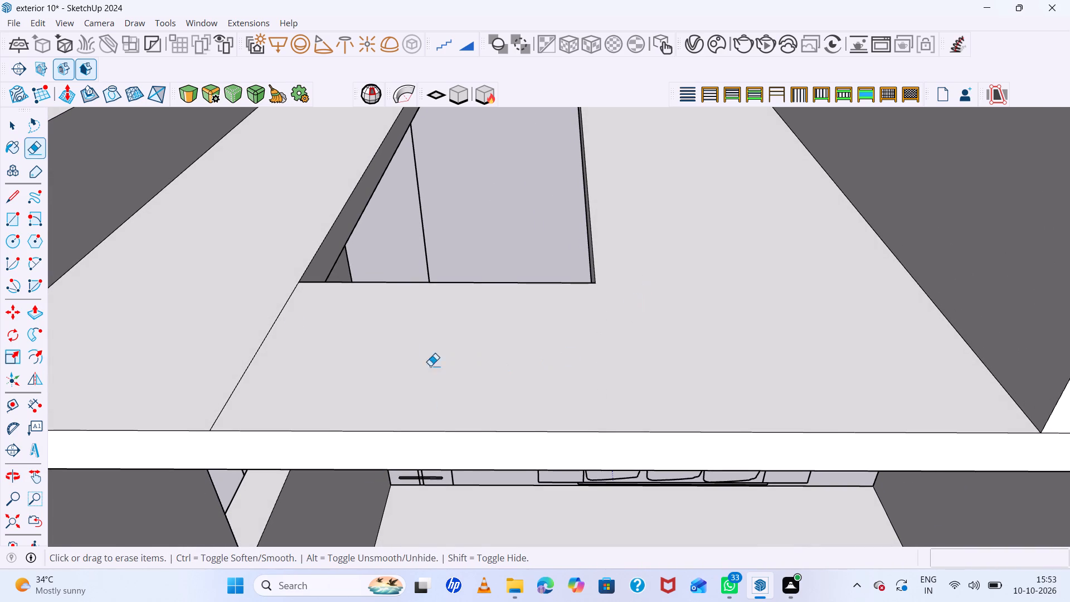
click(281, 324)
drag(221, 301, 337, 336)
Inspect the house's ground-floor walls and openings from all sides.
scroll(487, 348, down, 5)
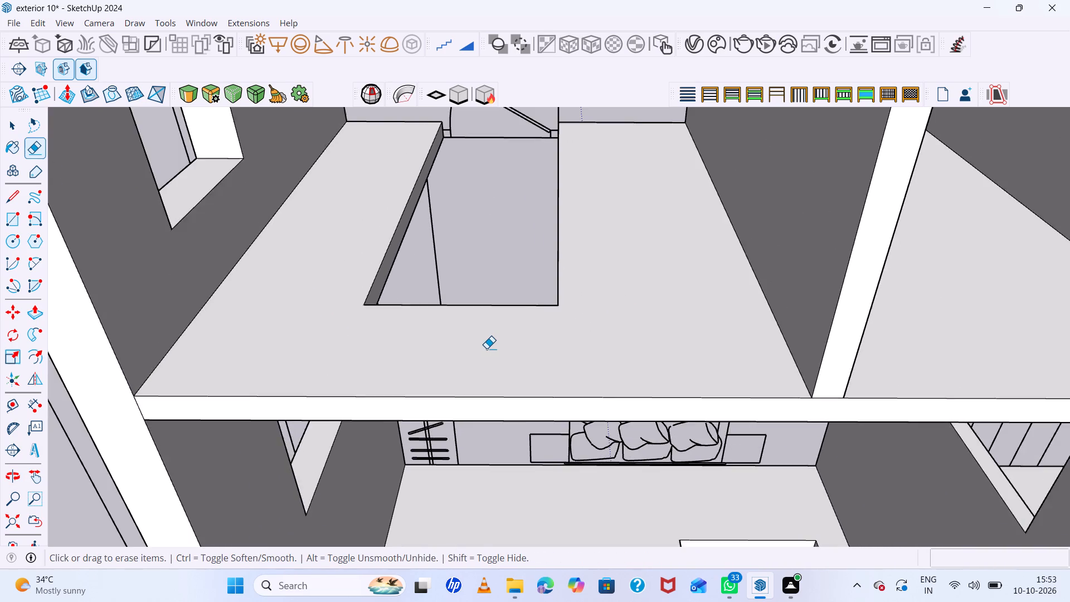
scroll(487, 348, down, 6)
middle_drag(483, 295, 494, 245)
scroll(494, 245, down, 4)
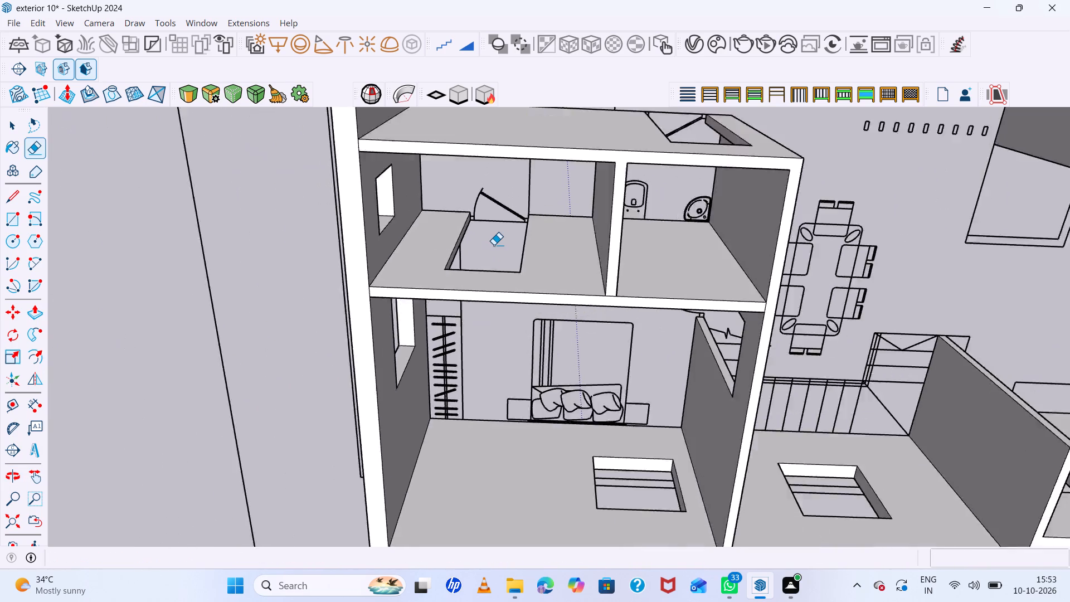
scroll(494, 245, down, 9)
middle_drag(534, 285, 561, 196)
middle_click(561, 196)
scroll(572, 259, up, 5)
middle_drag(571, 274, 619, 183)
scroll(553, 217, down, 6)
middle_drag(541, 274, 556, 177)
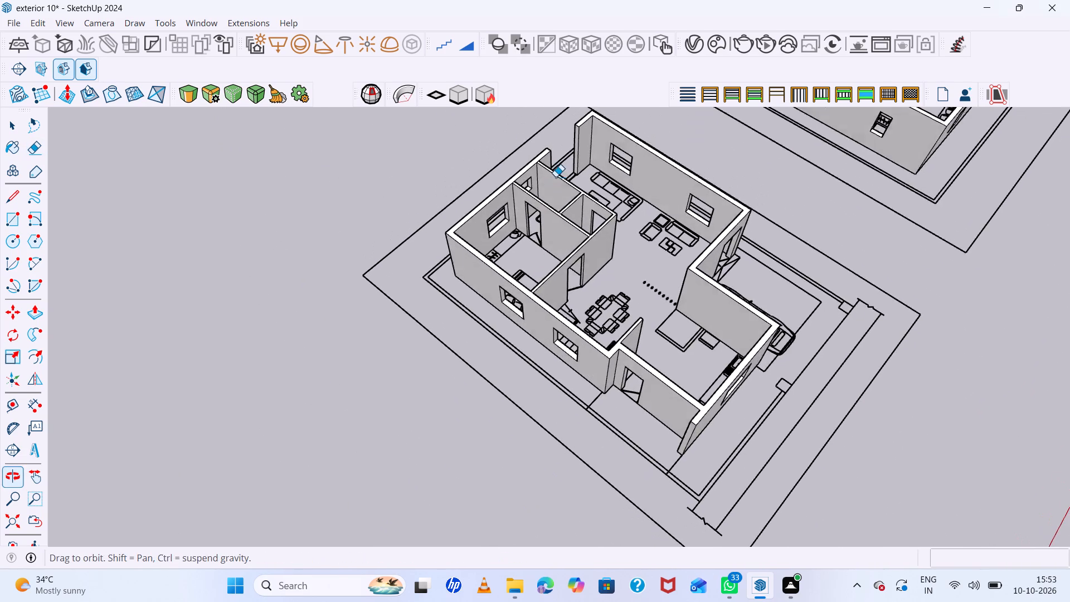
middle_drag(556, 177, 555, 177)
scroll(638, 245, up, 10)
scroll(624, 245, down, 11)
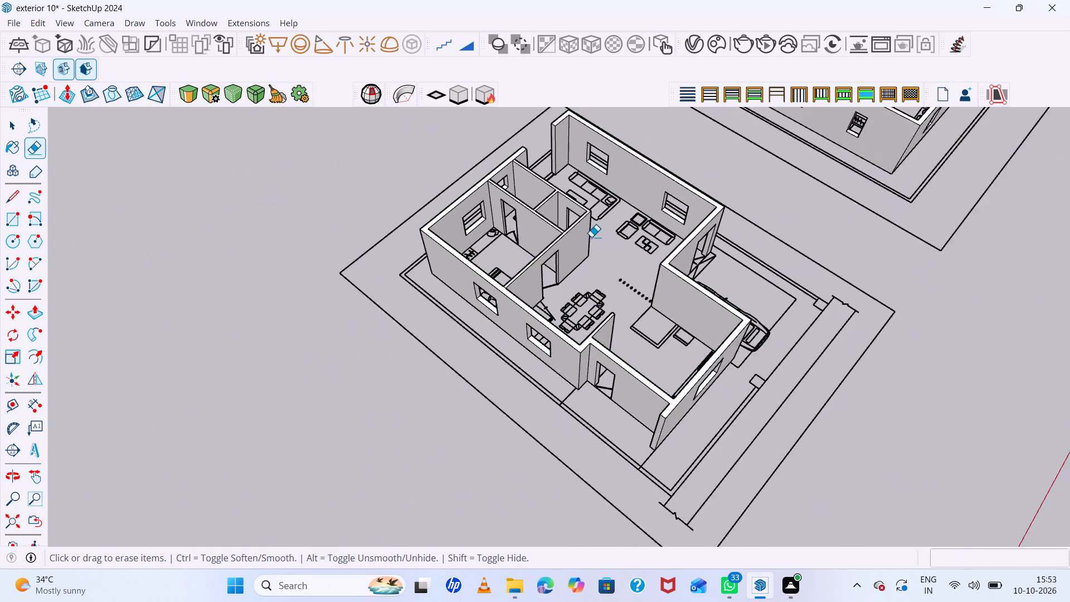
scroll(589, 237, up, 5)
middle_drag(593, 236, 260, 180)
scroll(672, 237, down, 4)
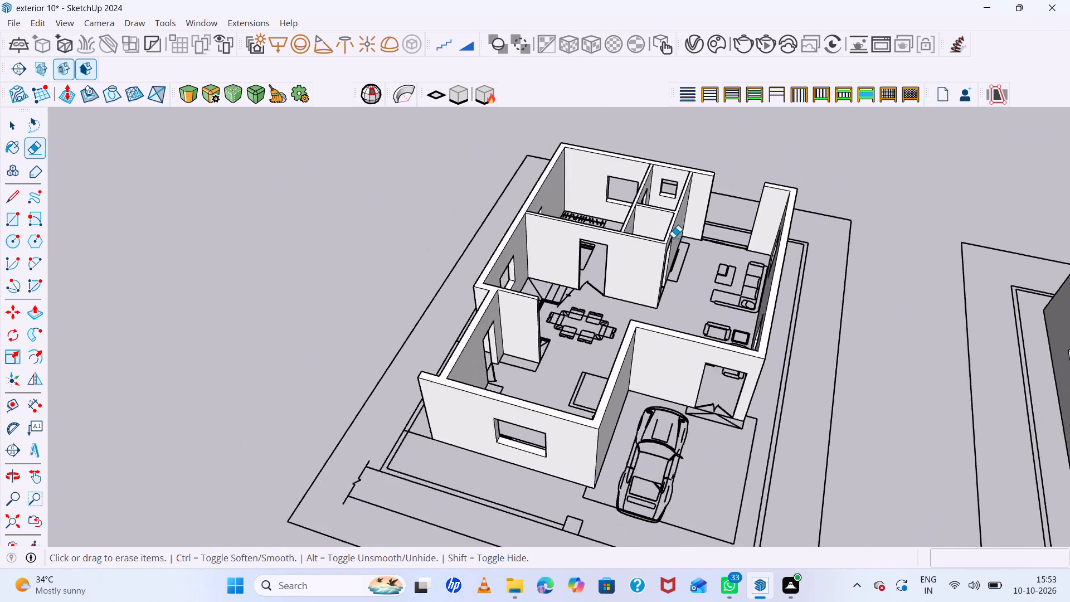
scroll(673, 237, down, 3)
scroll(665, 262, up, 6)
middle_drag(662, 255, 313, 217)
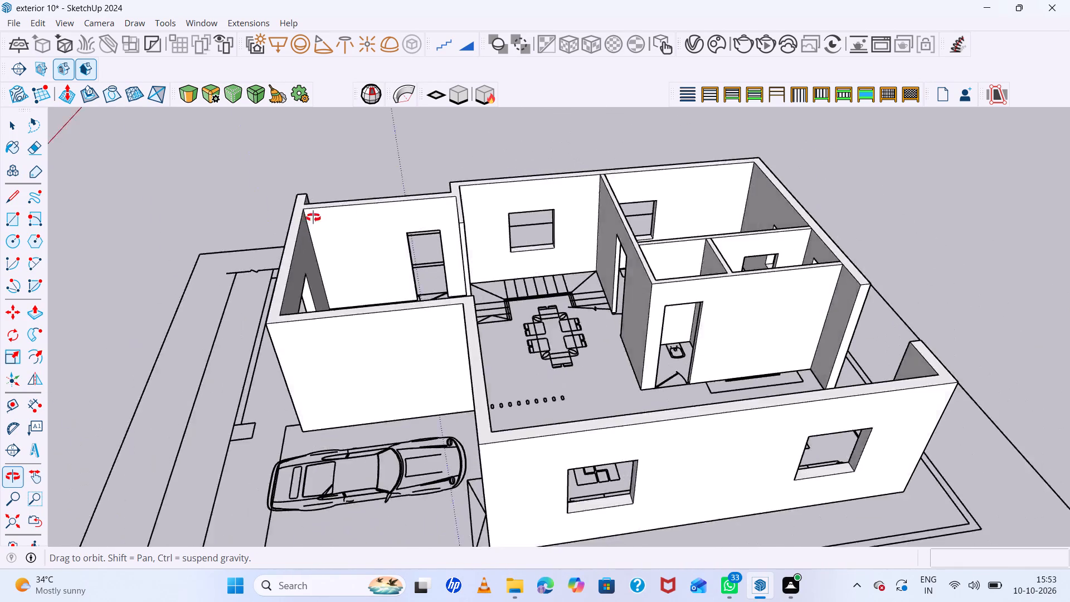
middle_drag(313, 217, 298, 220)
scroll(499, 244, down, 7)
scroll(505, 247, up, 3)
middle_drag(595, 278, 274, 248)
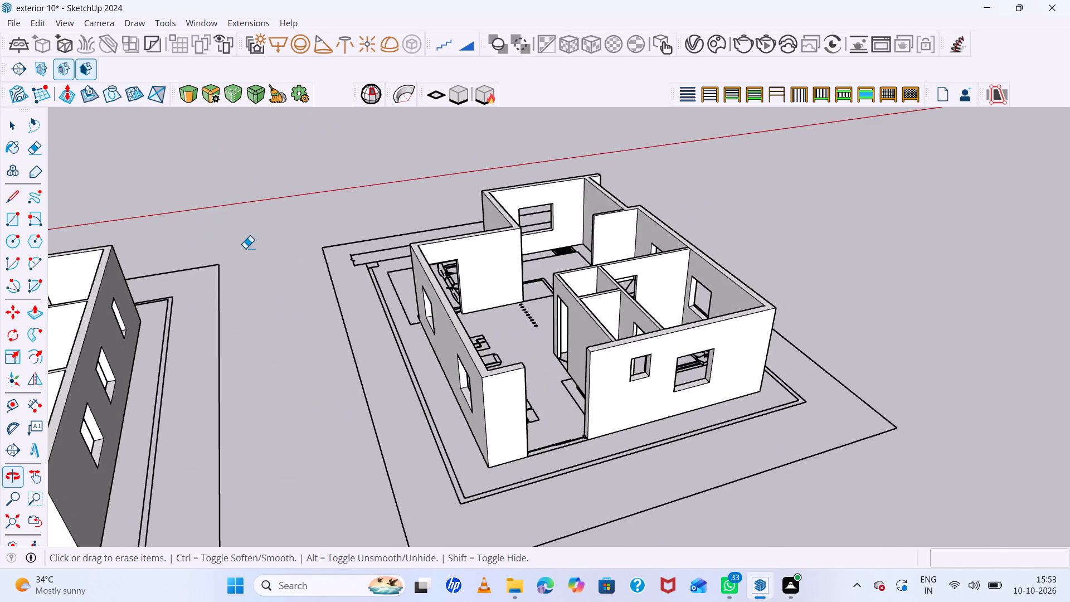
scroll(593, 423, up, 6)
scroll(517, 343, down, 6)
middle_drag(572, 386, 510, 424)
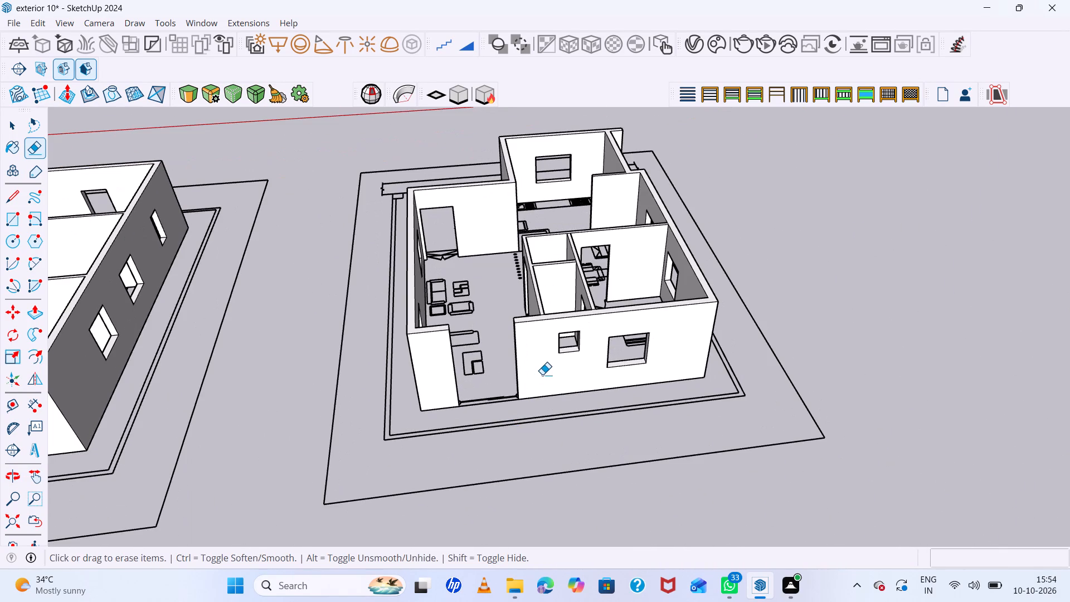
Make a group of all the connected ground-floor walls of this house.
key(space)
triple_click(543, 373)
double_click(543, 373)
right_click(543, 373)
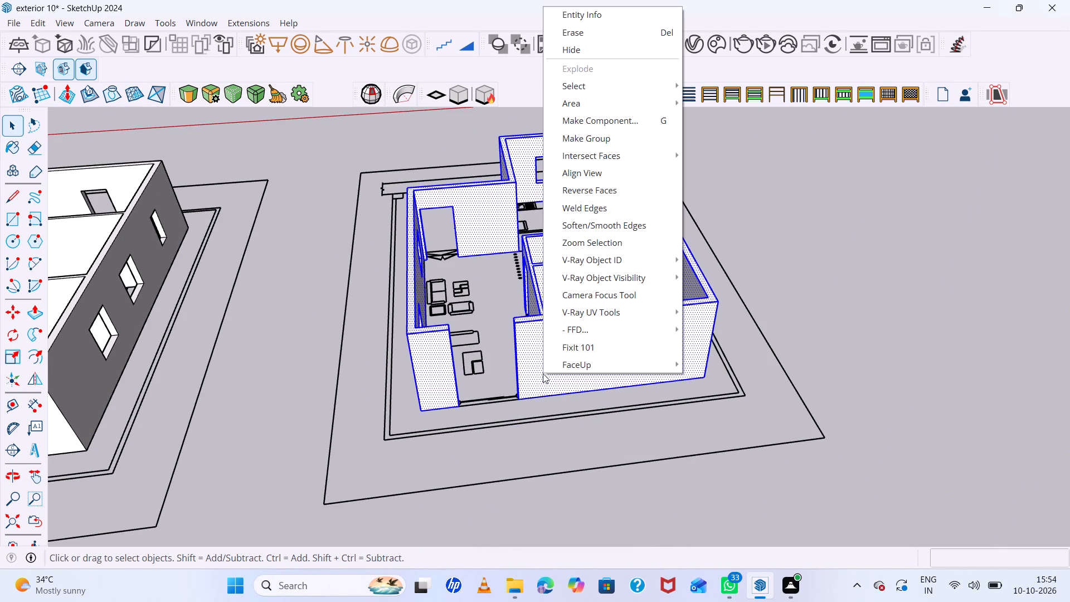
click(611, 142)
Make a group of the connected walls of the neighbouring floor model.
scroll(699, 436, down, 7)
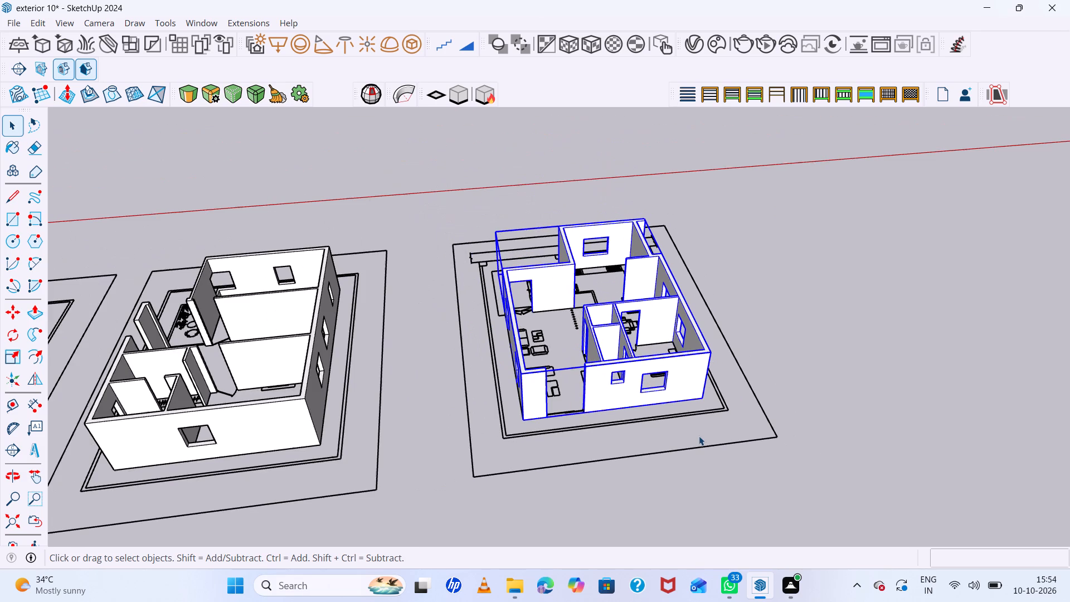
triple_click(285, 432)
click(285, 432)
right_click(285, 432)
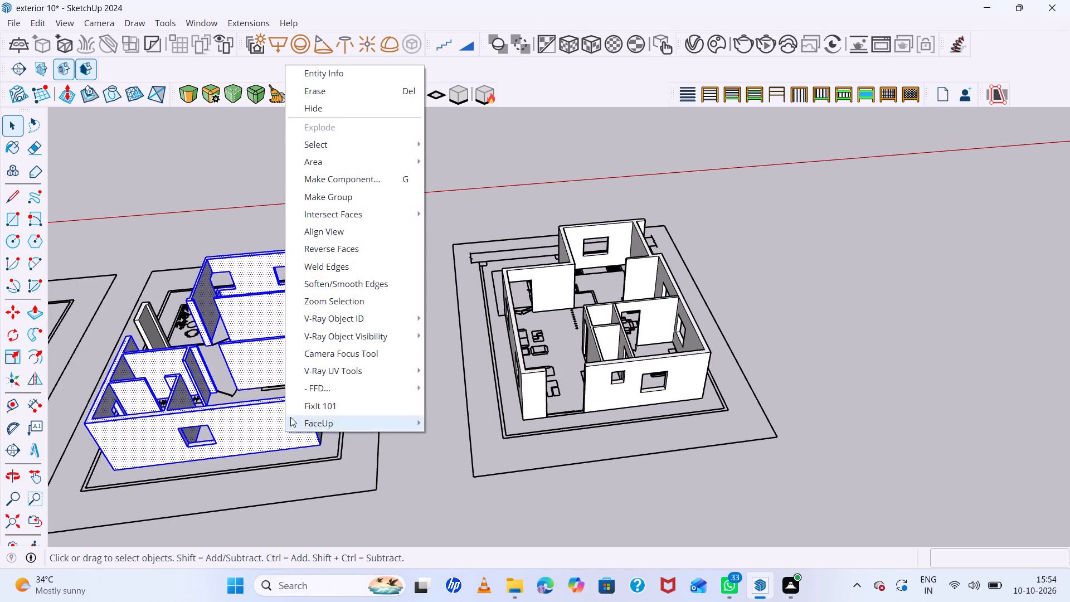
click(368, 200)
Examine the sliding-door opening in the ungrouped house's outer wall and the frame-post outlines at its two ends.
scroll(655, 441, up, 10)
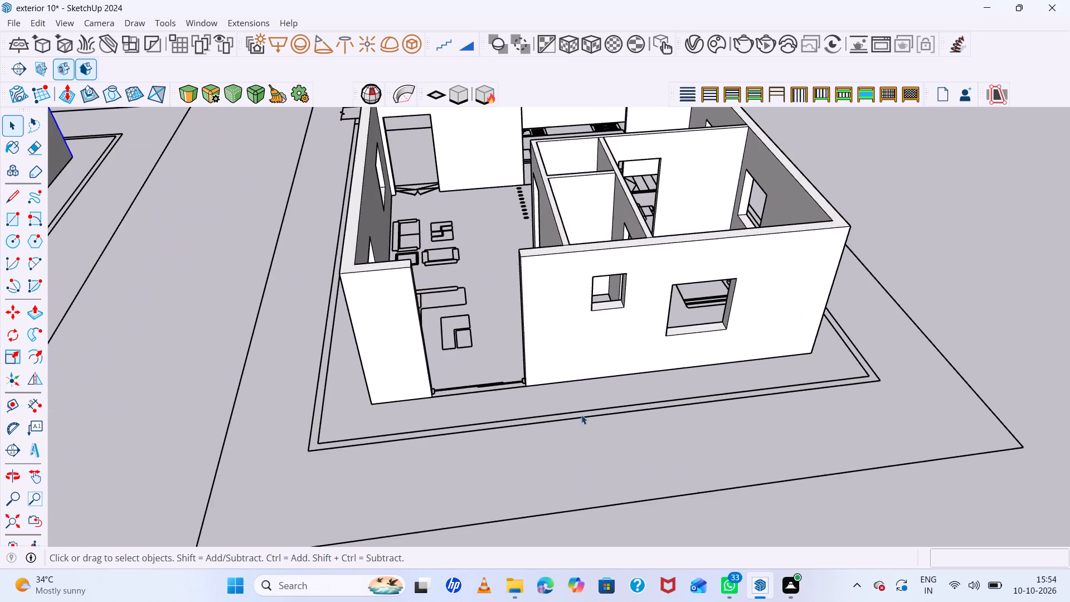
middle_drag(573, 420, 558, 465)
scroll(556, 467, down, 1)
scroll(477, 436, up, 7)
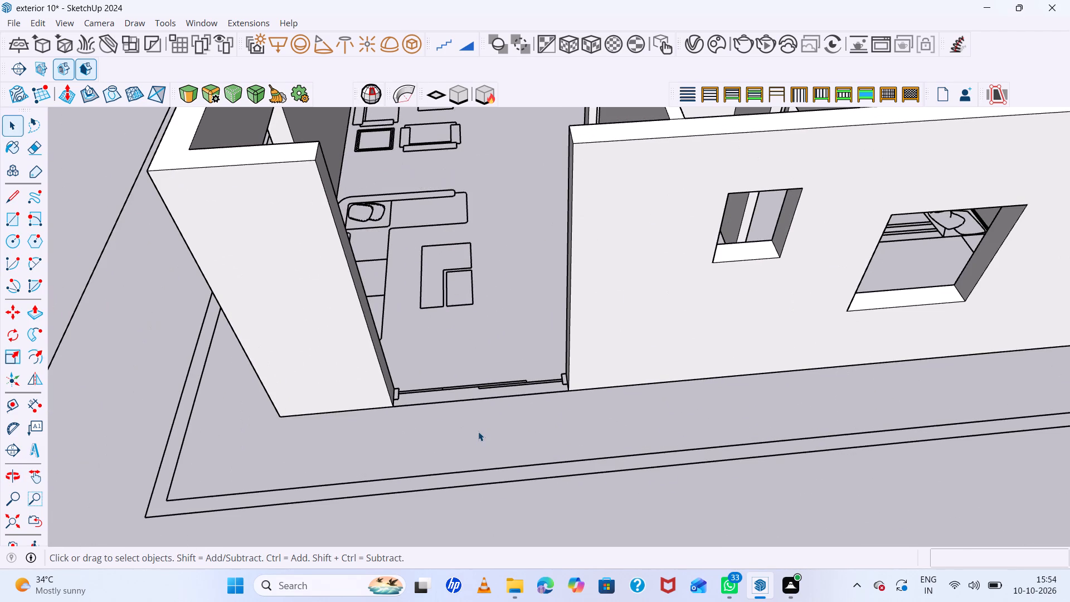
scroll(478, 431, up, 5)
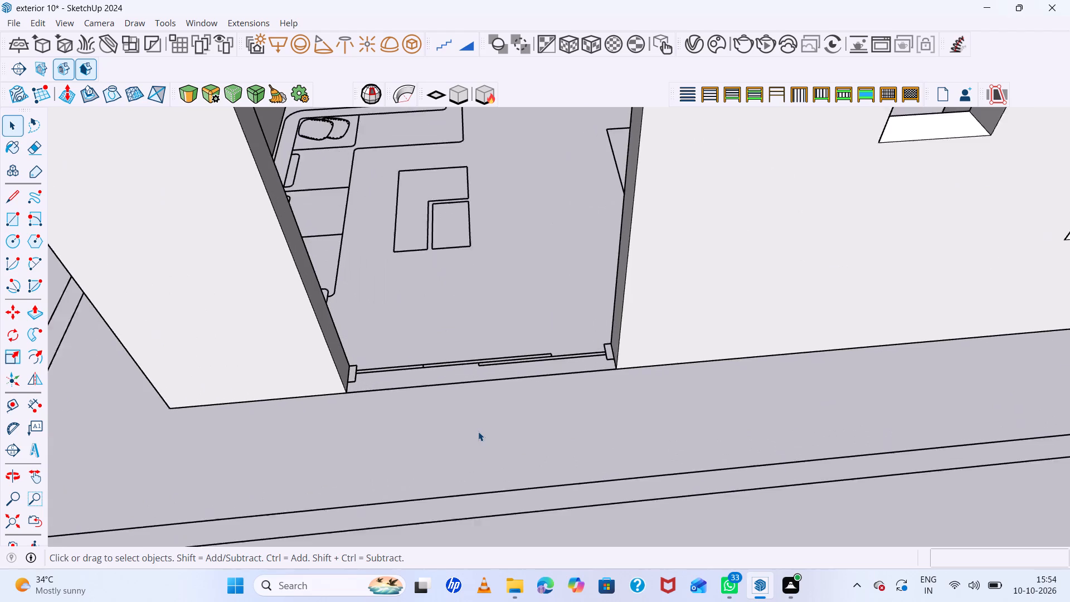
scroll(478, 431, up, 1)
middle_drag(478, 431, 468, 492)
scroll(341, 386, up, 6)
scroll(323, 342, down, 7)
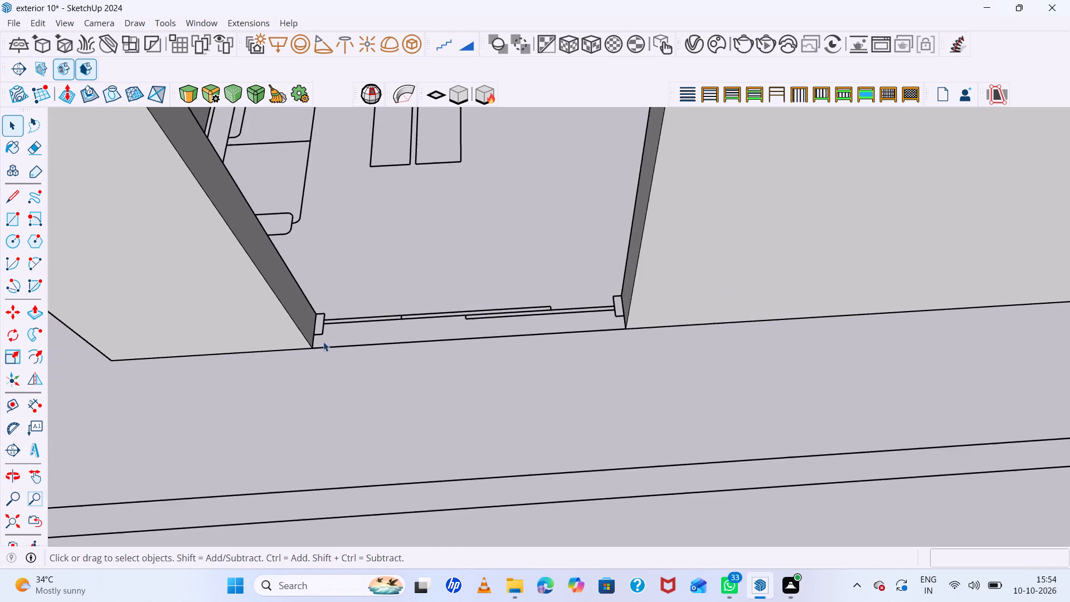
scroll(330, 347, up, 4)
scroll(364, 376, down, 6)
scroll(426, 398, up, 3)
scroll(430, 396, down, 6)
middle_drag(457, 403, 465, 440)
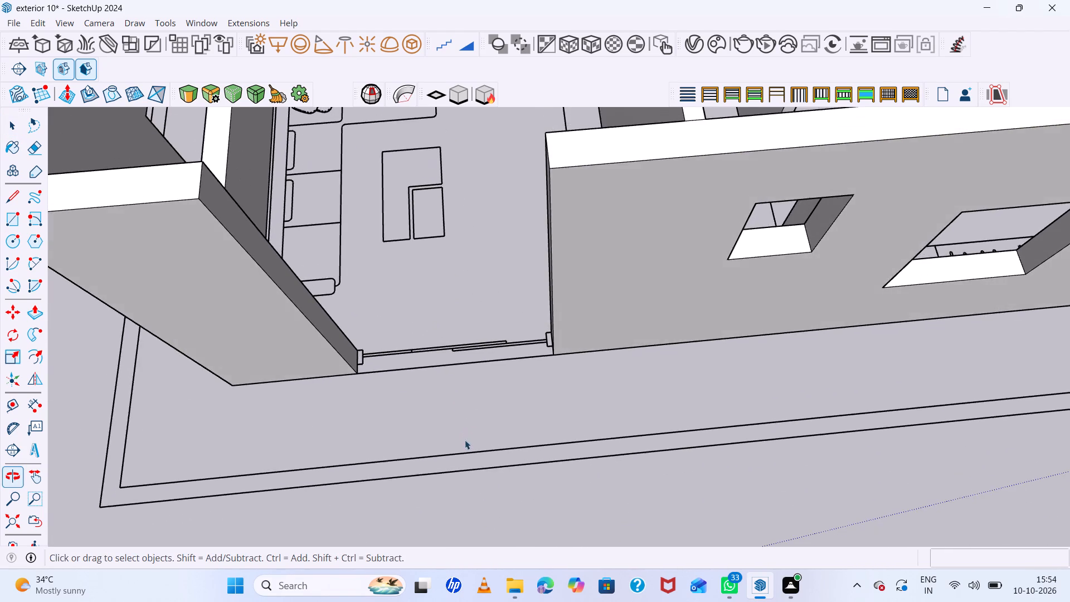
scroll(317, 338, up, 5)
scroll(381, 355, up, 4)
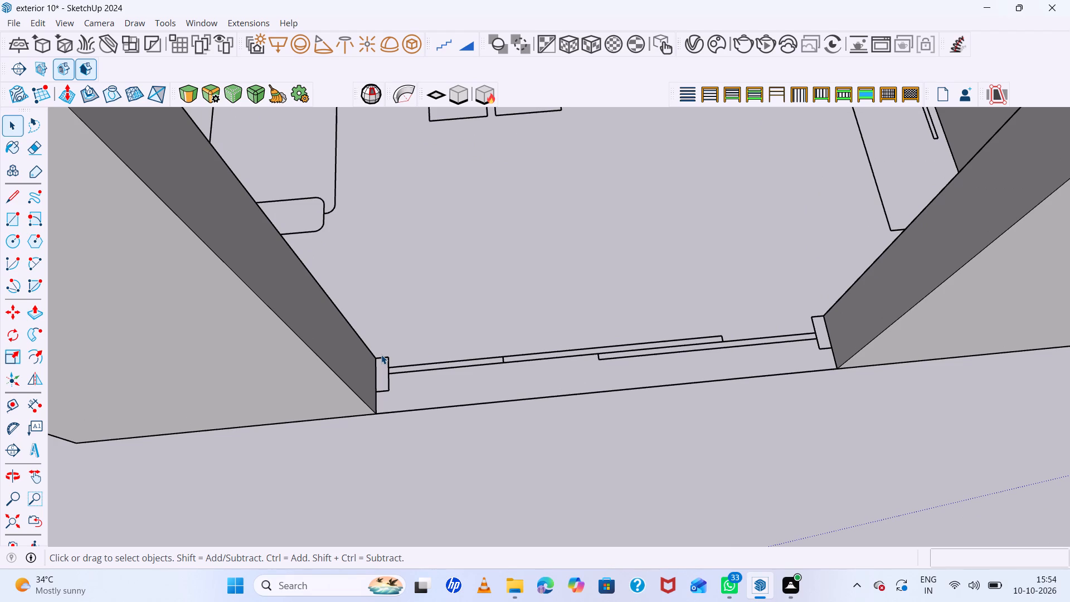
scroll(381, 355, up, 3)
scroll(392, 351, down, 14)
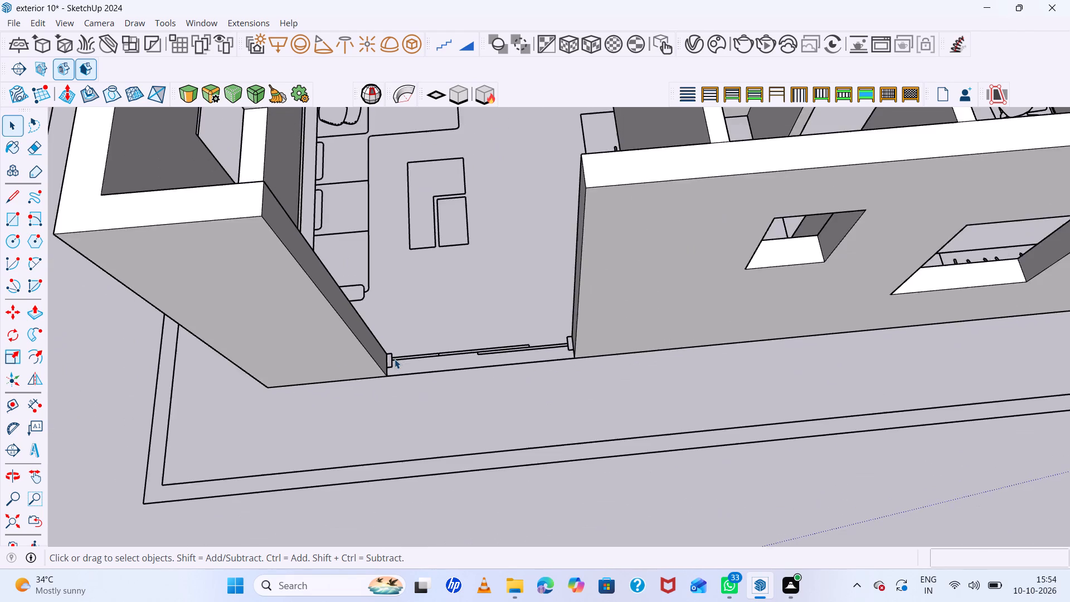
scroll(395, 359, down, 7)
middle_drag(437, 323, 439, 278)
scroll(437, 302, up, 1)
middle_click(439, 276)
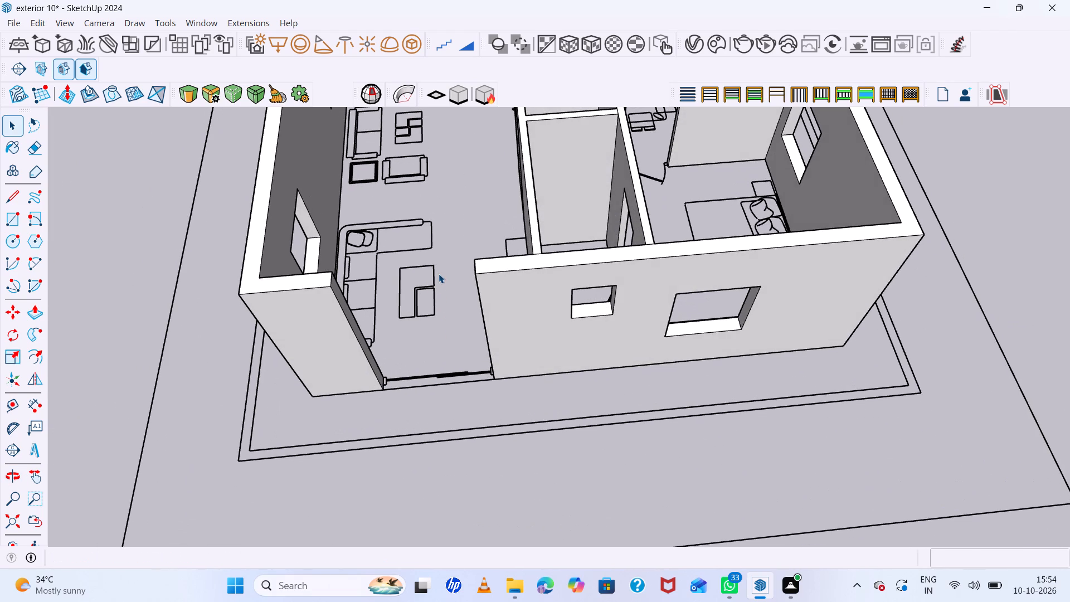
scroll(414, 294, up, 5)
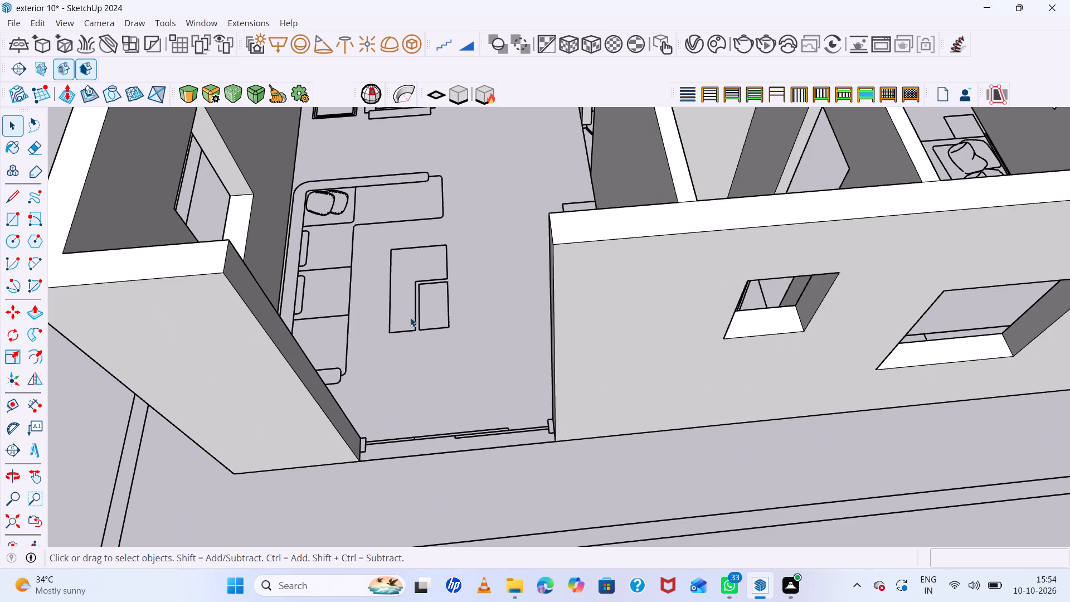
Trace a rectangle over the frame-post outline beside the short wall of the sliding-door opening and push-pull it up 10' to the wall top.
key(r)
scroll(384, 424, up, 5)
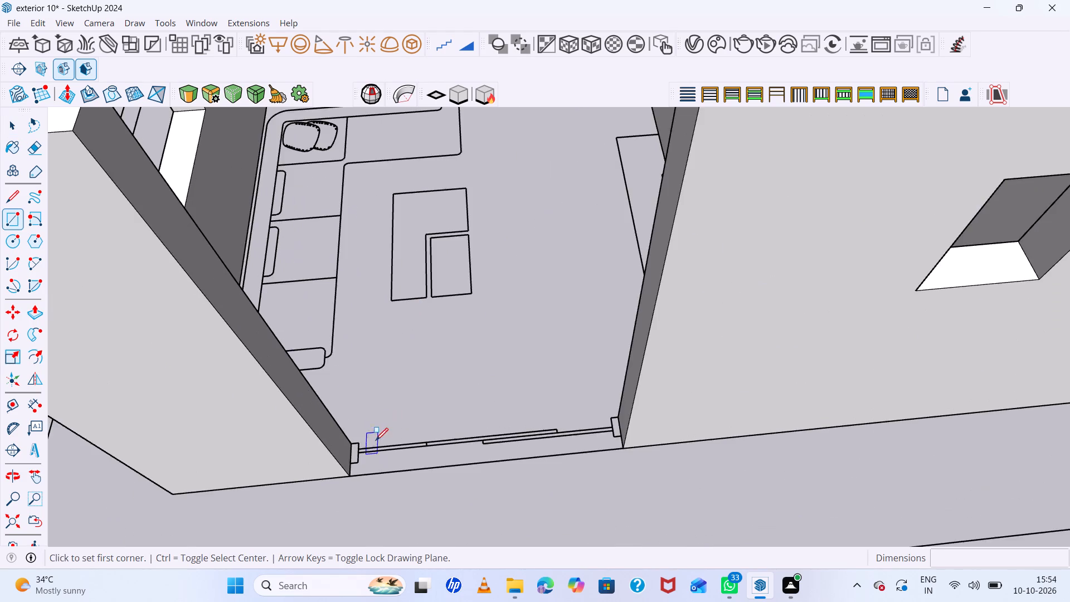
scroll(375, 441, up, 12)
click(318, 440)
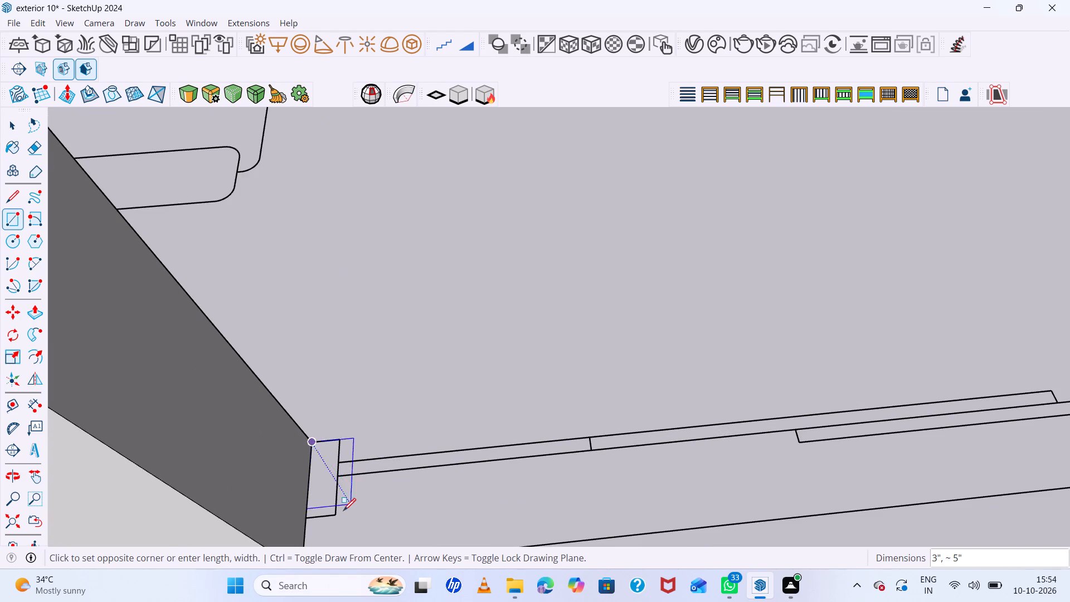
click(336, 517)
key(p)
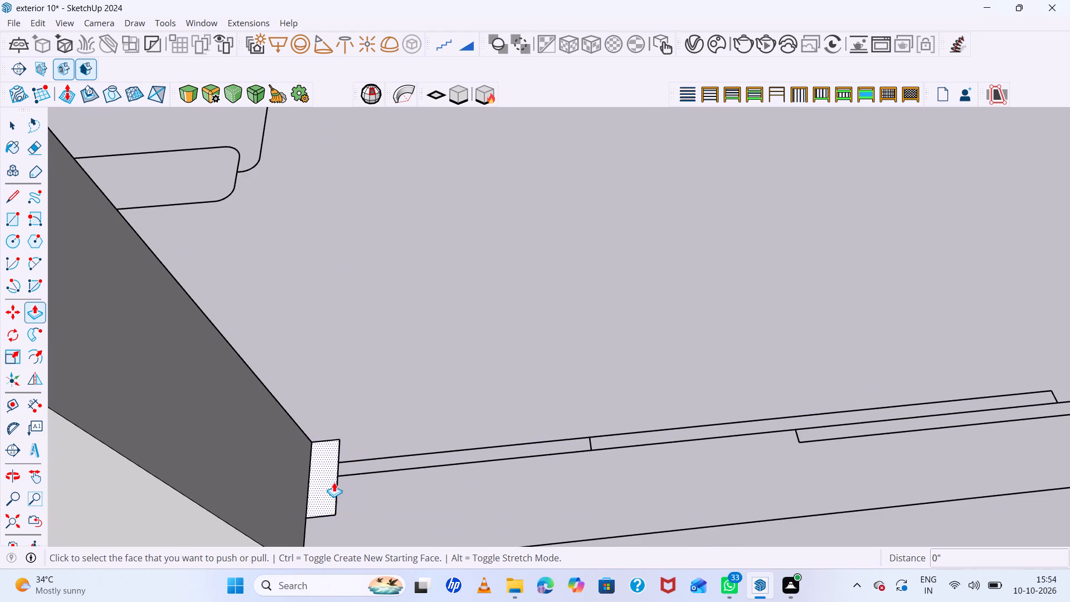
click(329, 486)
scroll(299, 337, down, 19)
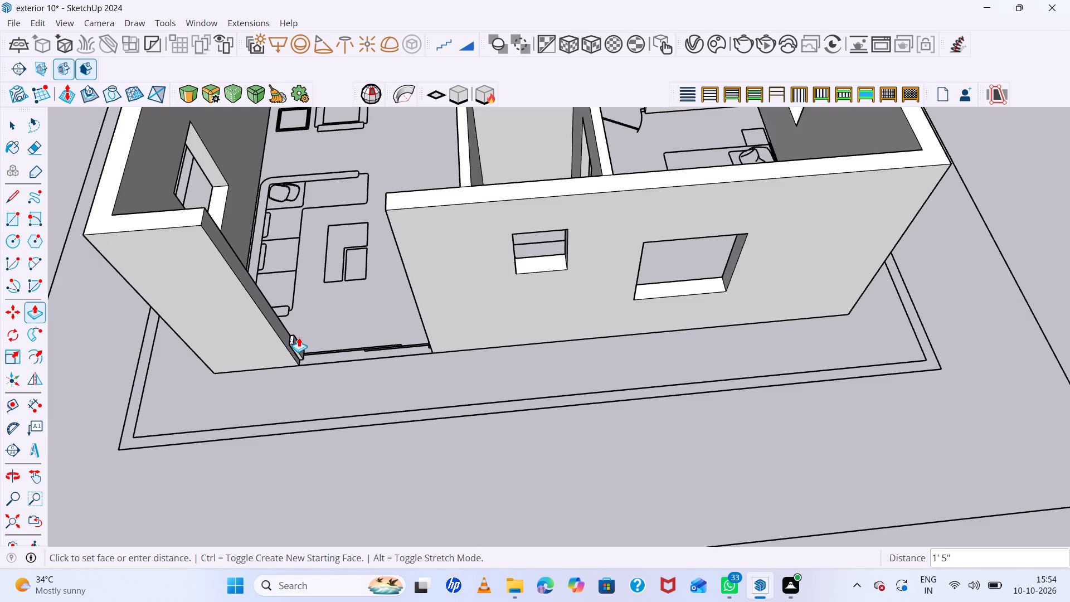
click(193, 222)
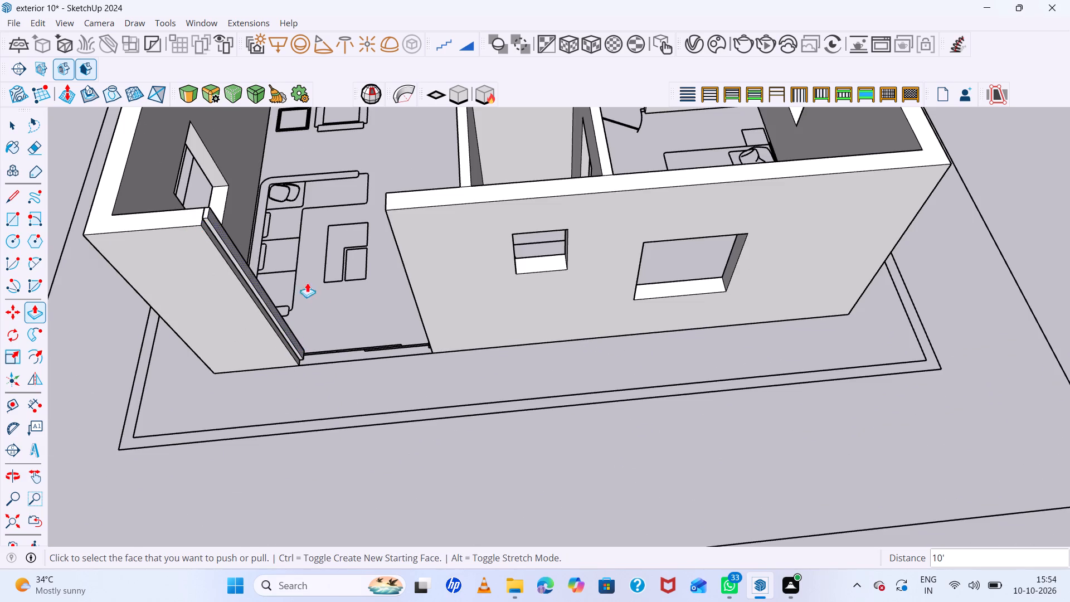
Trace a rectangle about 2" by 6" over the opposite frame-post outline, beside the long windowed wall, and push-pull it up 10' to the wall top.
scroll(351, 320, up, 5)
middle_drag(398, 349, 451, 346)
scroll(481, 373, up, 8)
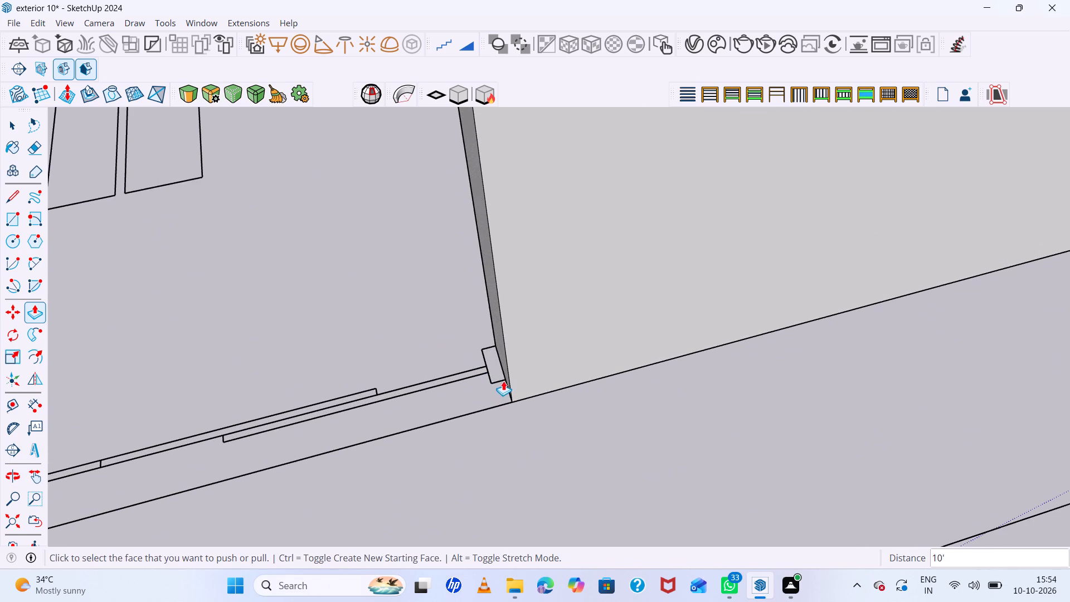
key(space)
key(r)
scroll(513, 375, up, 11)
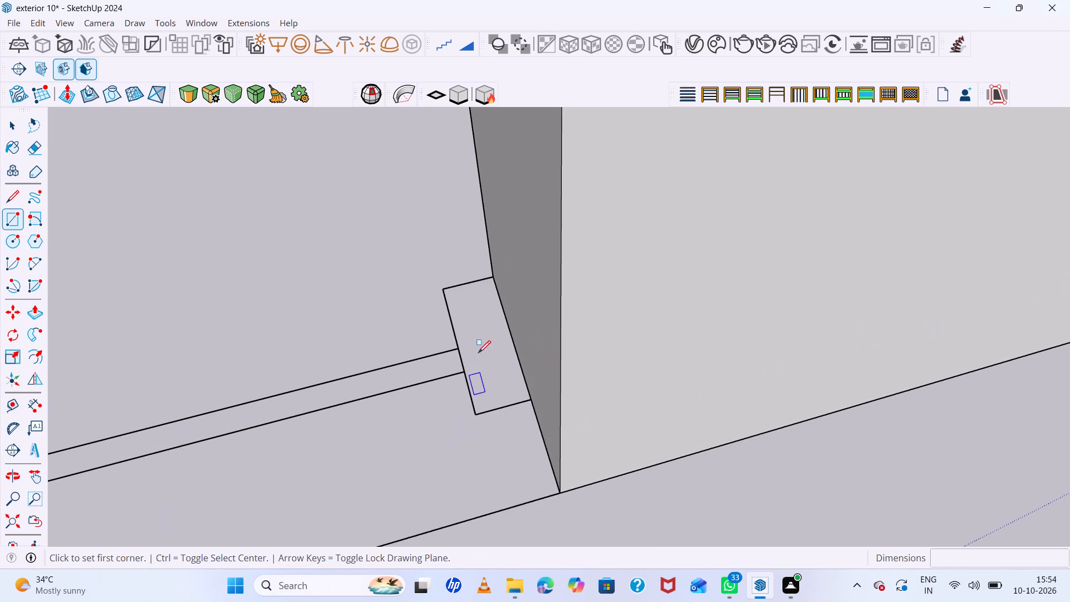
click(446, 287)
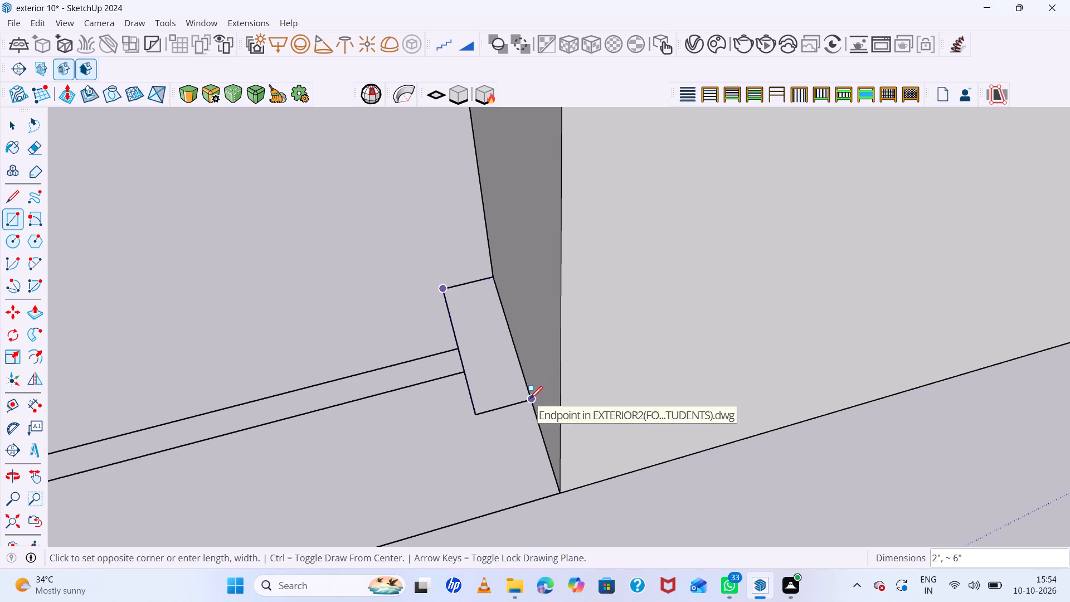
click(530, 399)
key(p)
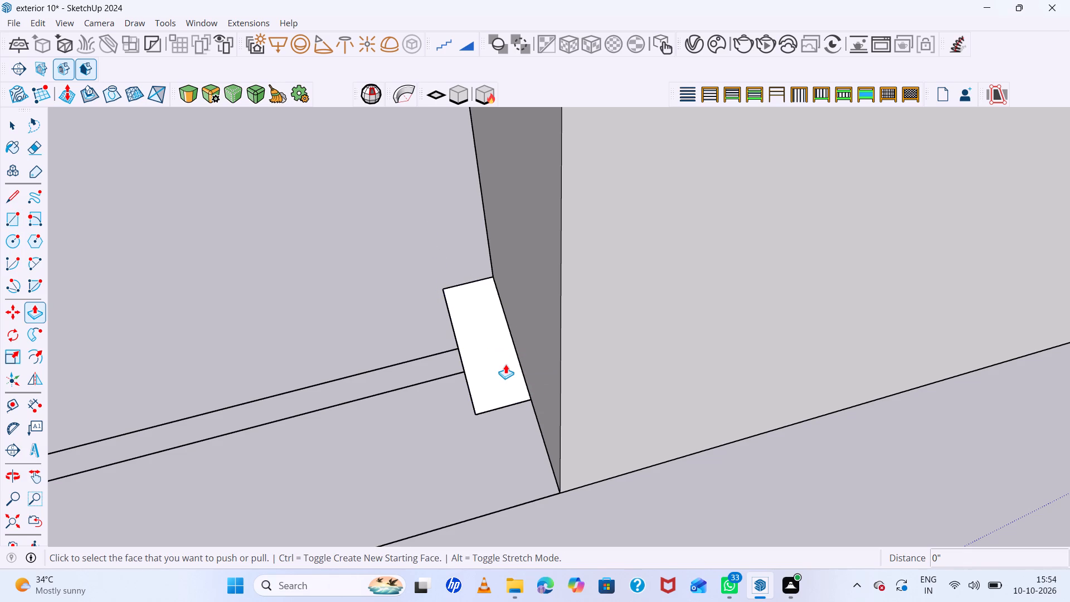
click(505, 364)
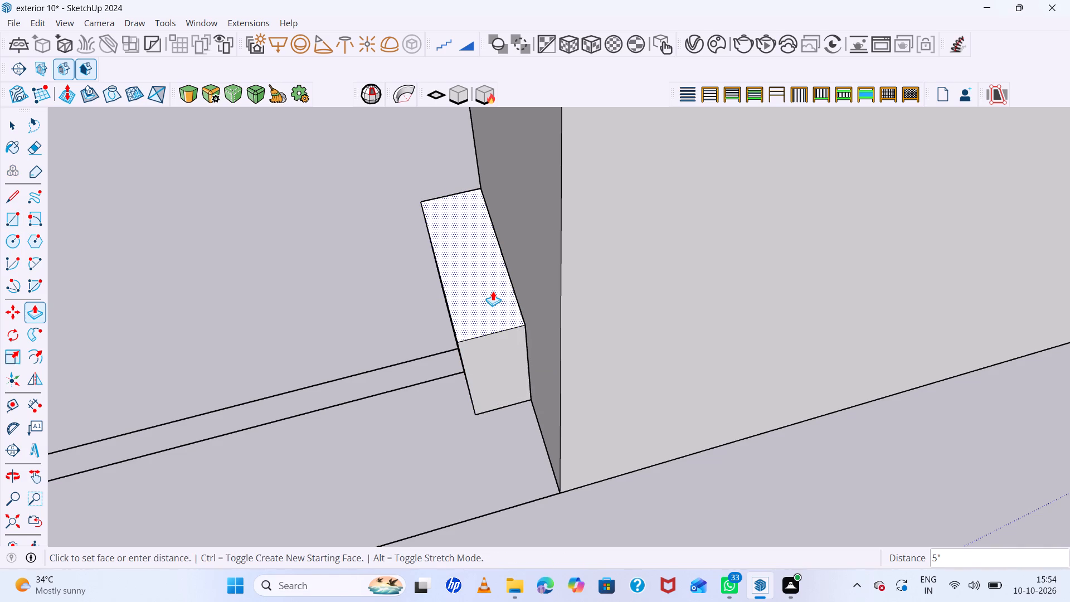
scroll(493, 291, down, 14)
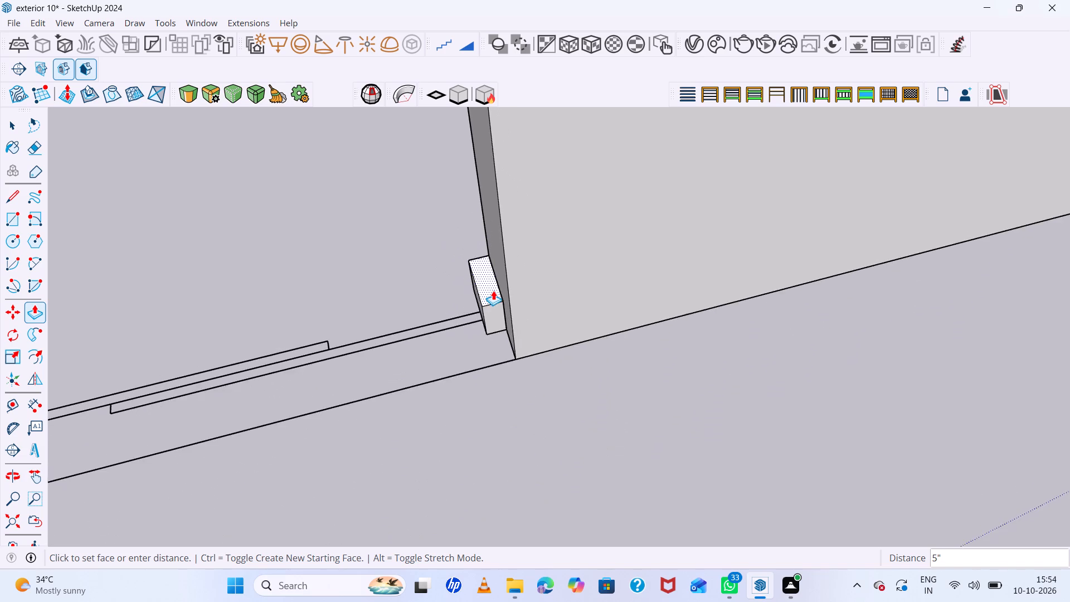
scroll(493, 290, down, 16)
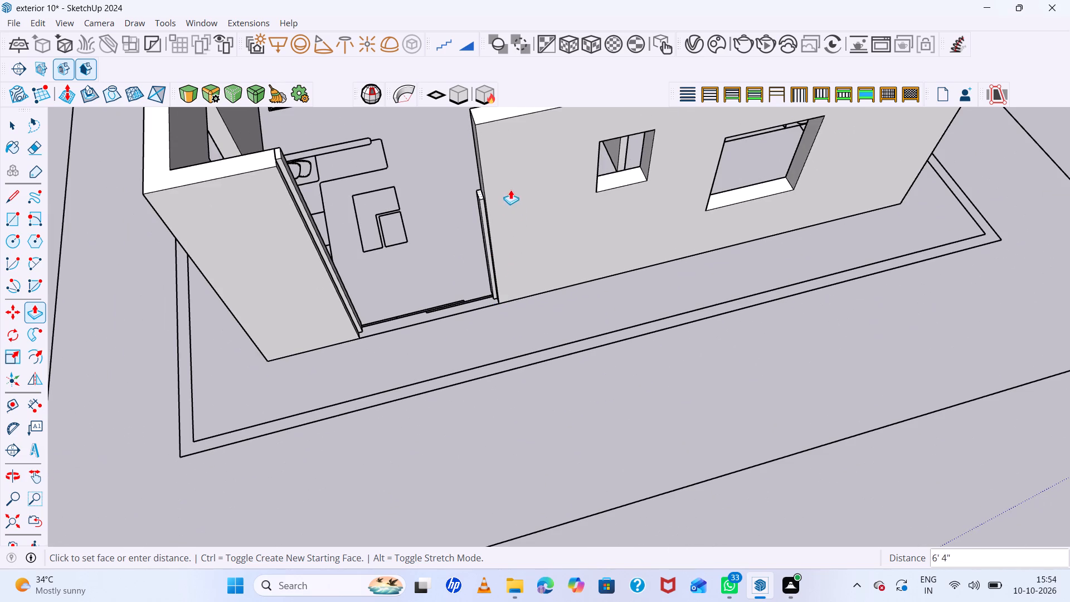
click(479, 124)
Inspect the sliding-door opening and its two raised frame posts from several angles.
scroll(429, 270, up, 5)
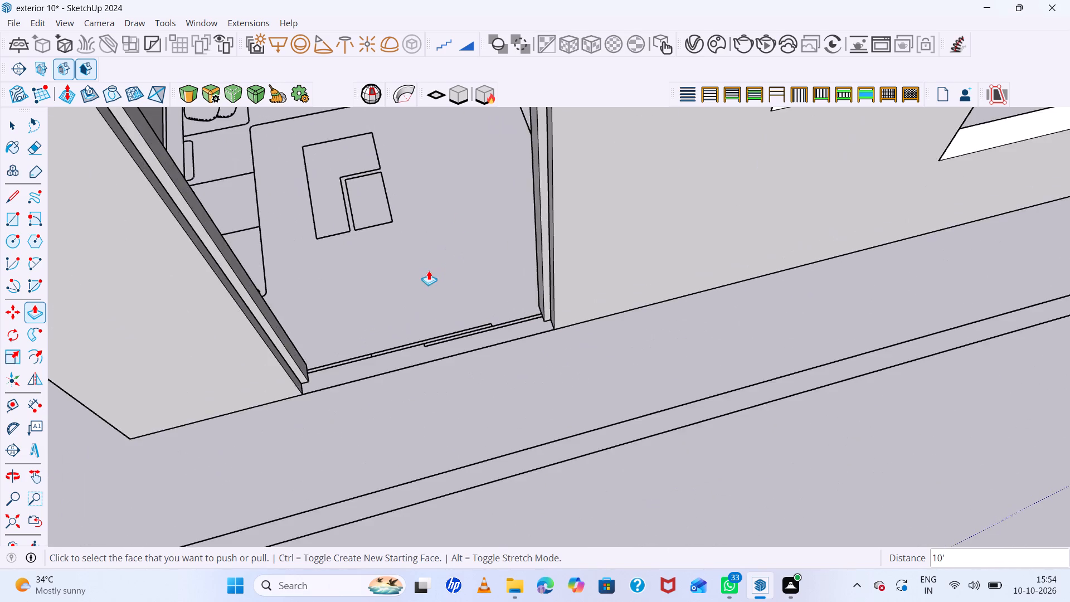
scroll(439, 285, down, 6)
middle_drag(454, 307, 397, 317)
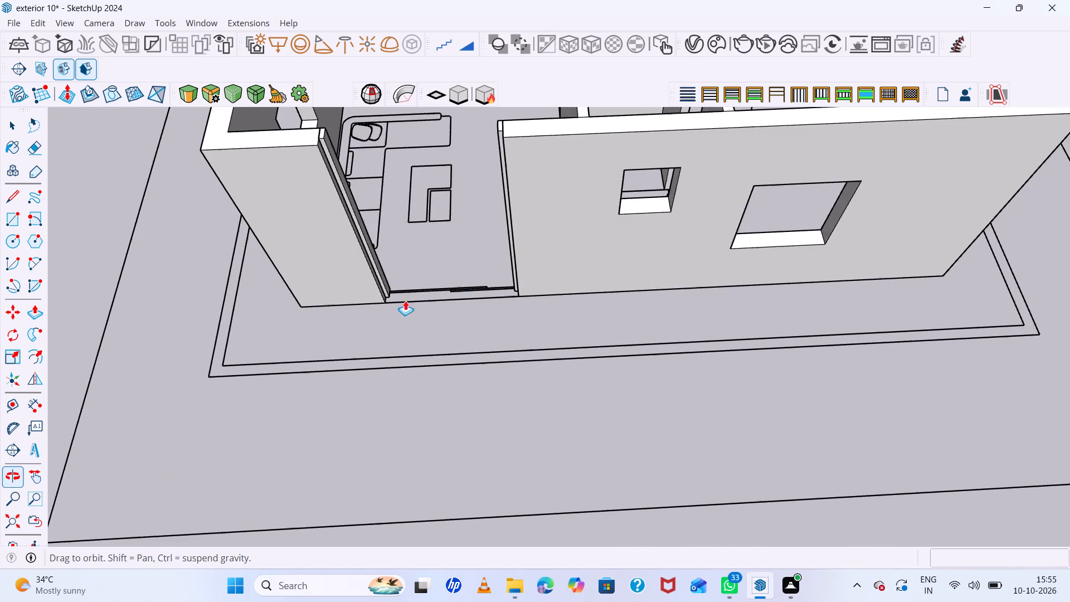
scroll(434, 287, down, 7)
scroll(434, 297, up, 1)
scroll(434, 297, down, 5)
scroll(447, 317, up, 4)
middle_drag(456, 319, 546, 300)
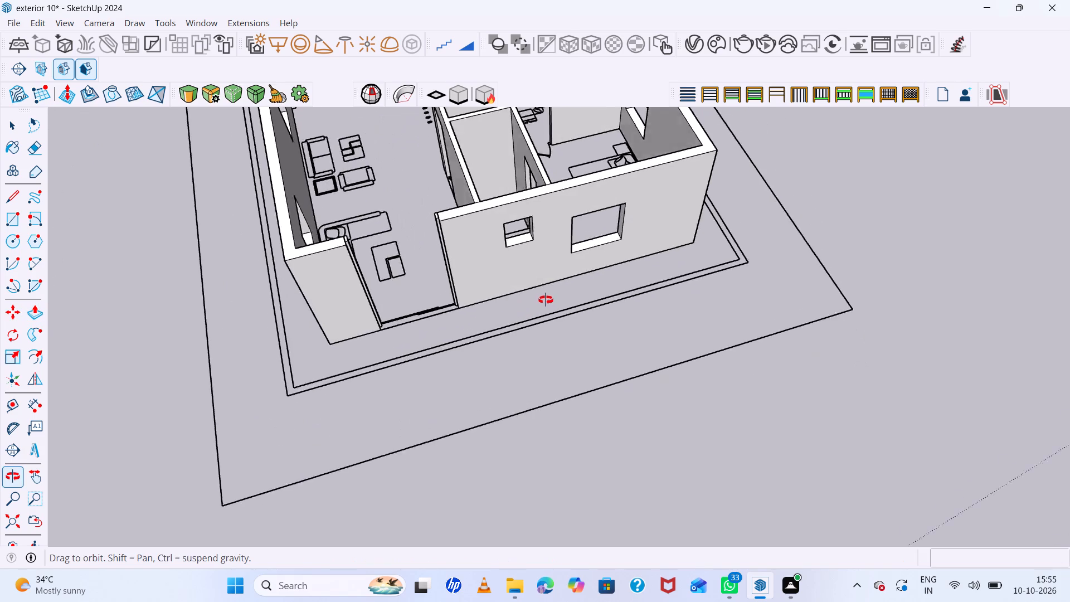
middle_drag(546, 300, 556, 298)
scroll(558, 294, up, 7)
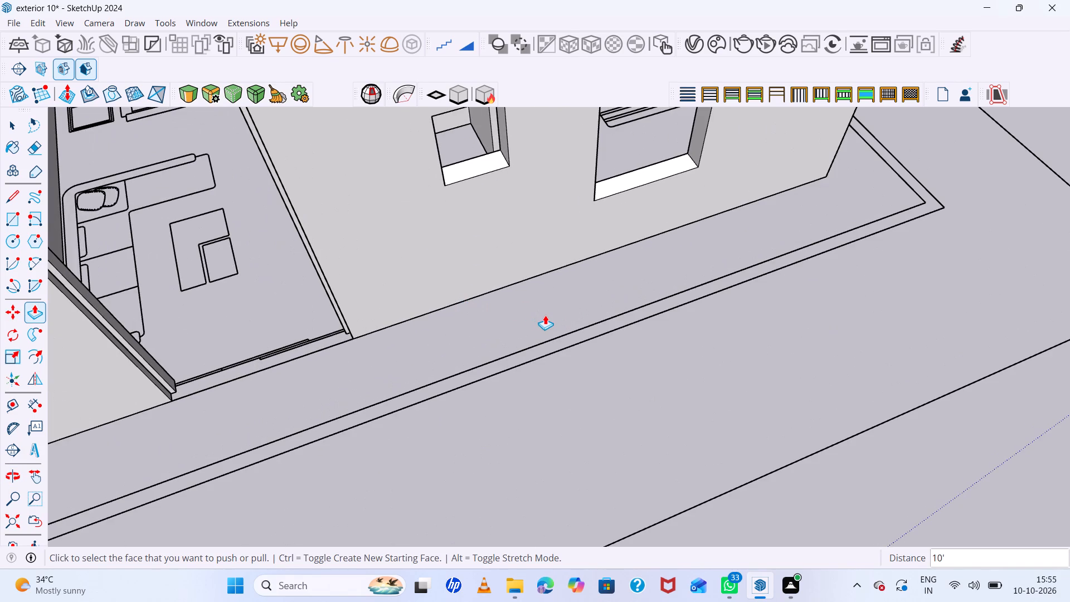
right_click(545, 315)
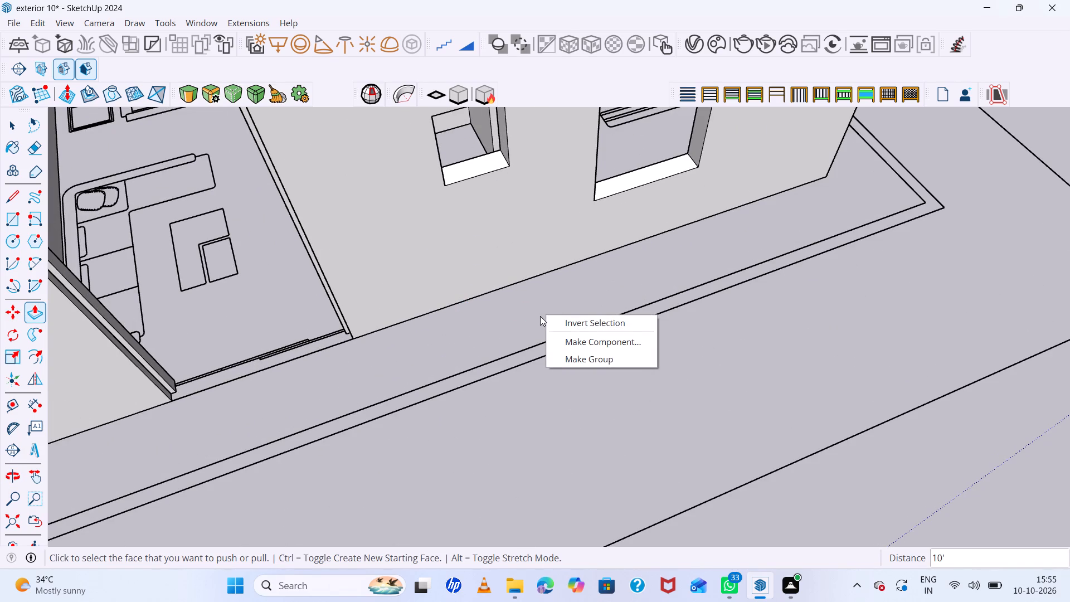
scroll(540, 316, down, 6)
click(555, 411)
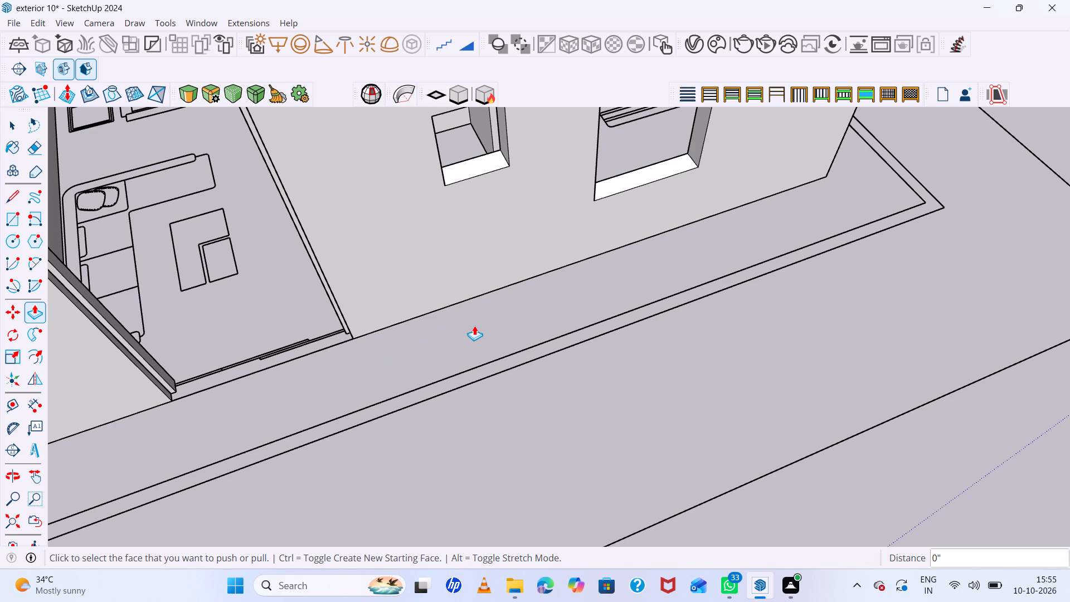
Examine the sliding-door opening, its two raised posts and the door-panel outlines on the floor between them.
key(space)
scroll(502, 340, down, 5)
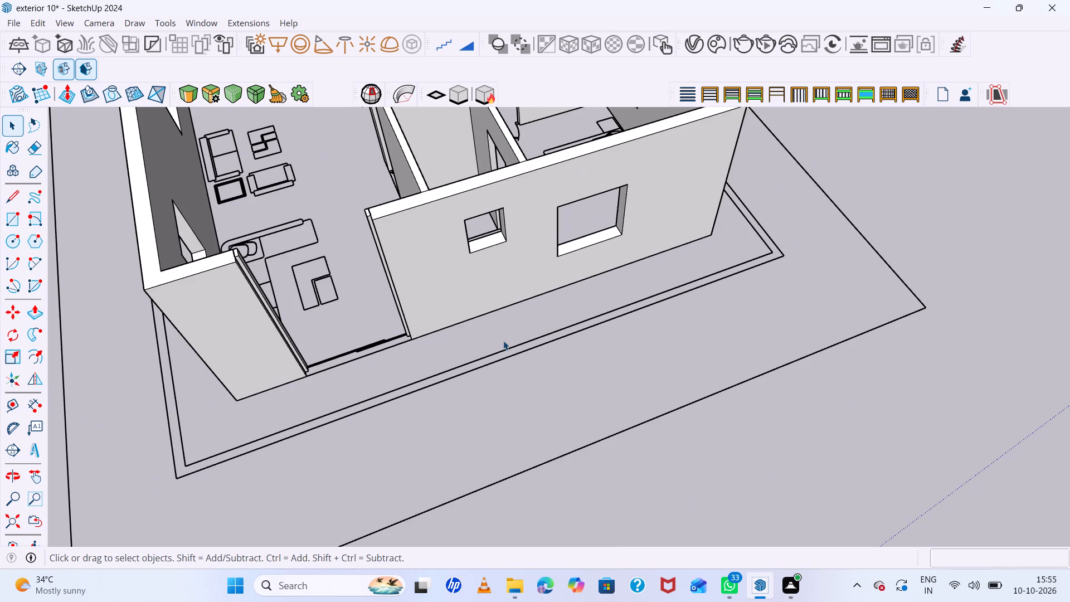
middle_drag(503, 341, 446, 352)
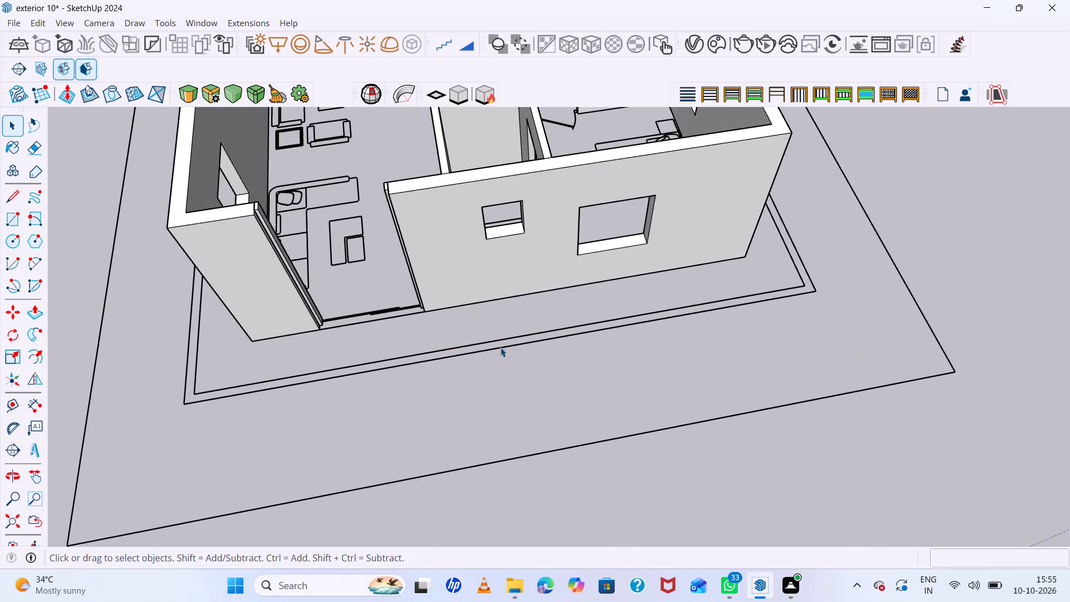
scroll(503, 348, down, 7)
scroll(421, 266, up, 11)
middle_drag(437, 305, 441, 276)
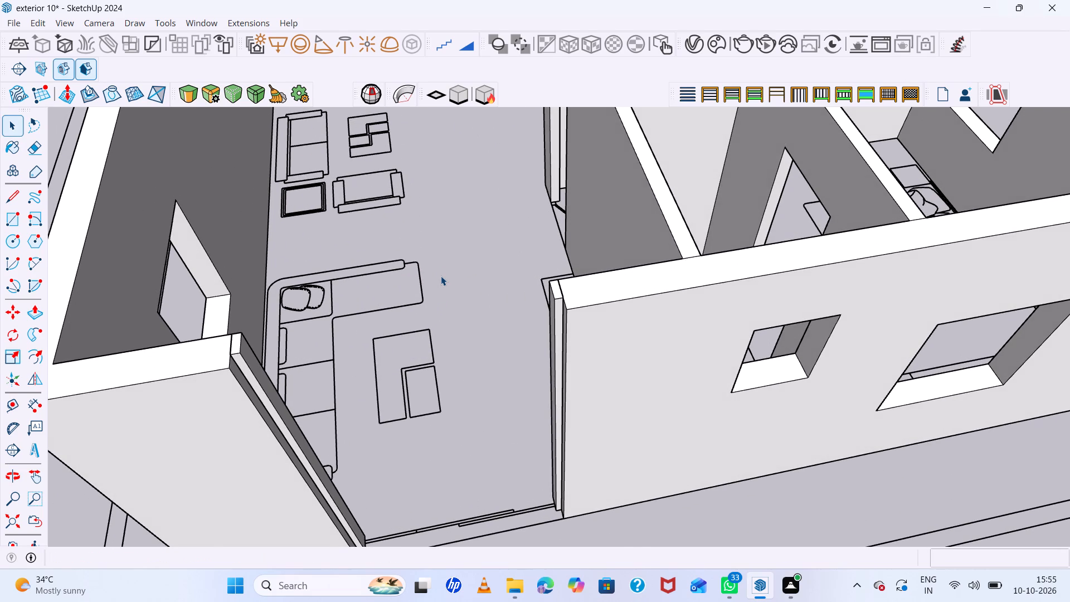
scroll(441, 276, up, 2)
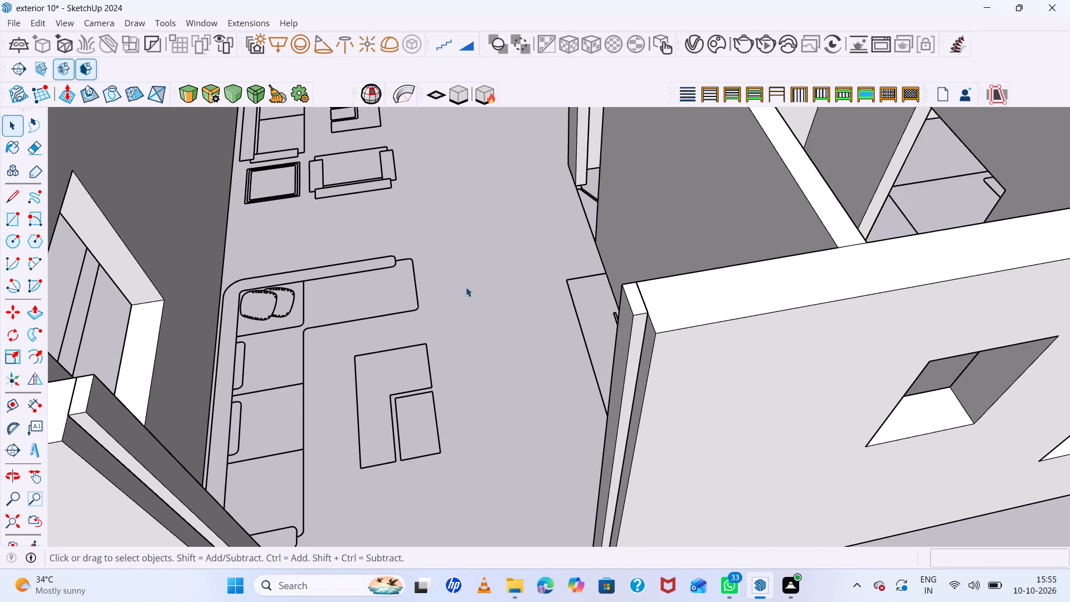
middle_drag(466, 287, 431, 288)
scroll(431, 288, up, 3)
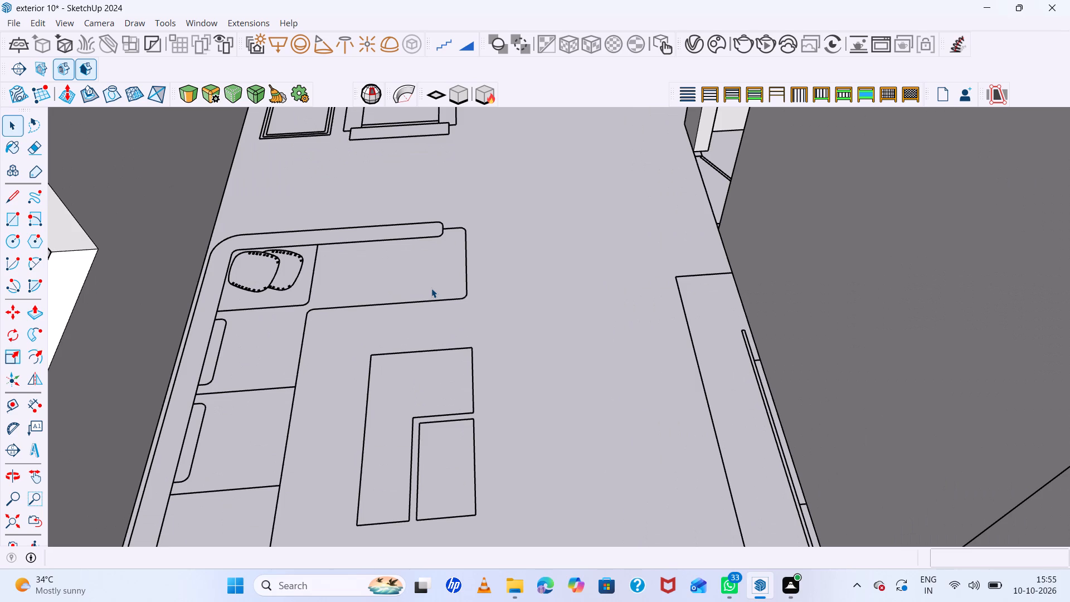
scroll(431, 288, down, 3)
middle_click(431, 288)
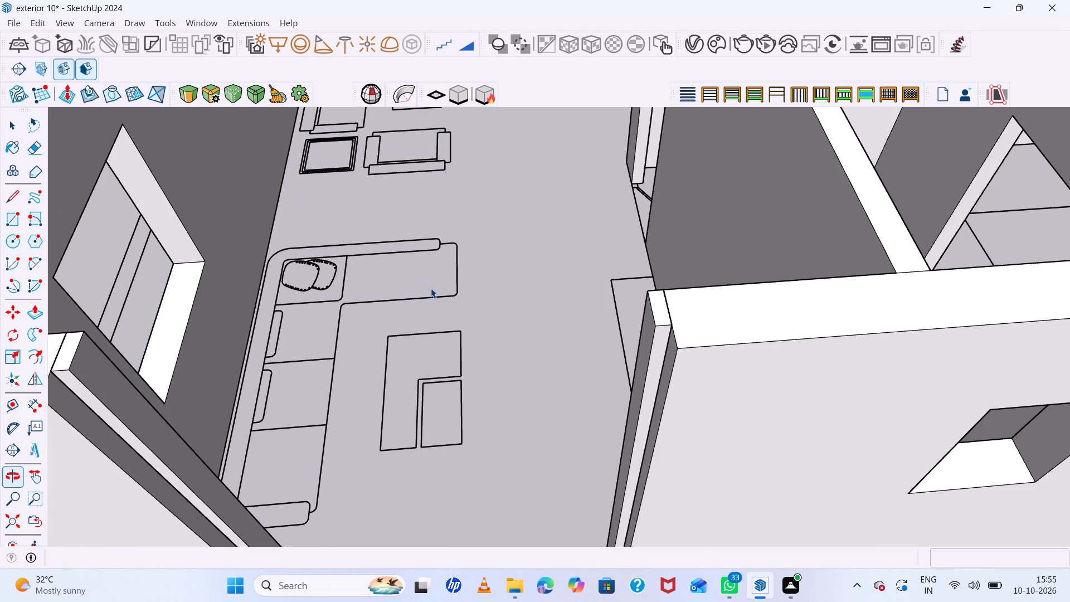
scroll(431, 288, down, 5)
scroll(437, 327, up, 3)
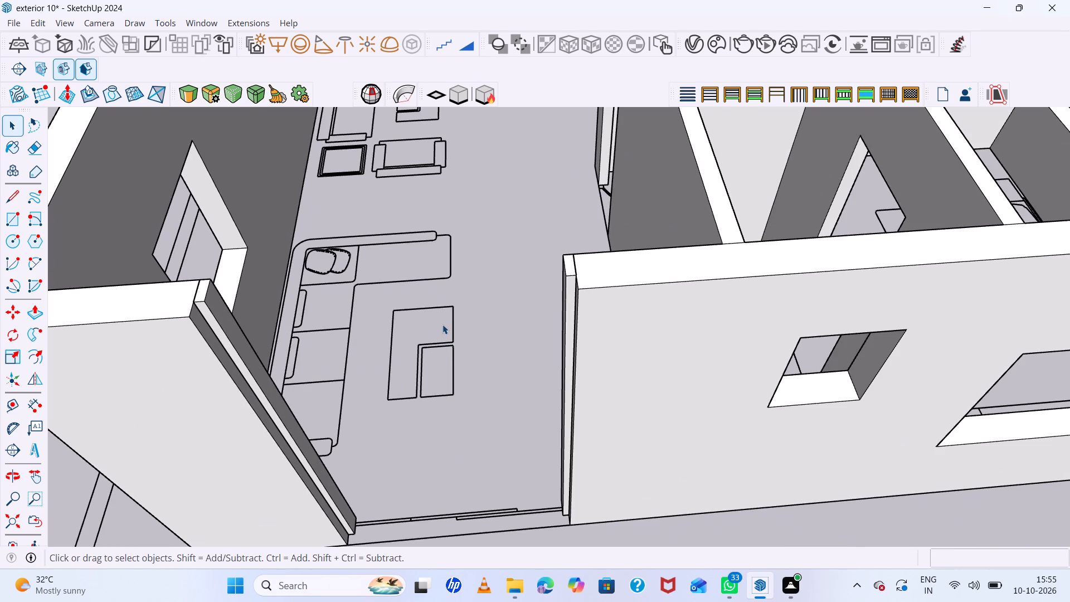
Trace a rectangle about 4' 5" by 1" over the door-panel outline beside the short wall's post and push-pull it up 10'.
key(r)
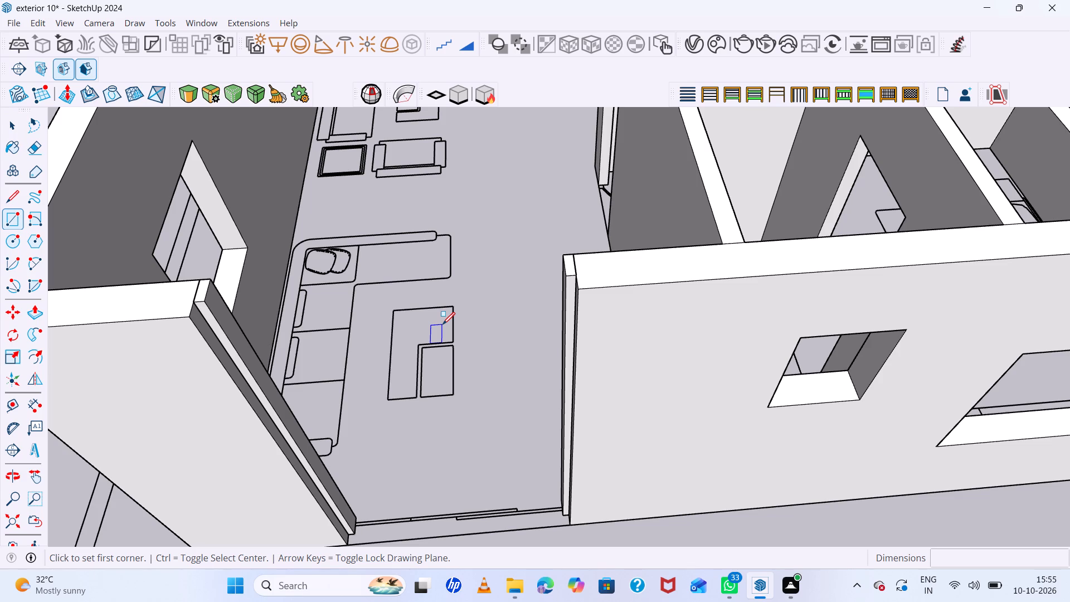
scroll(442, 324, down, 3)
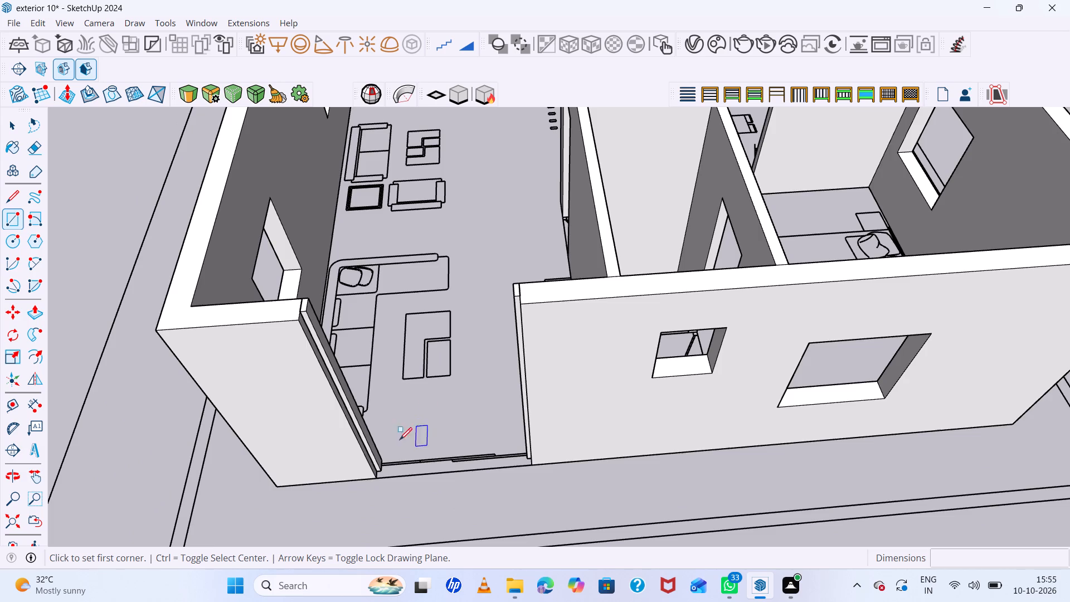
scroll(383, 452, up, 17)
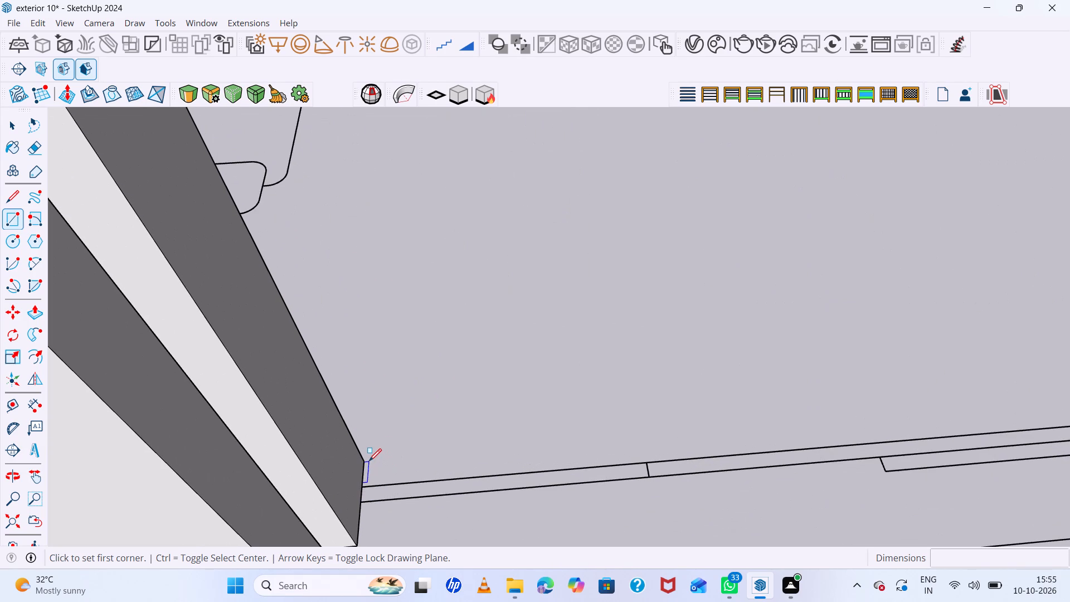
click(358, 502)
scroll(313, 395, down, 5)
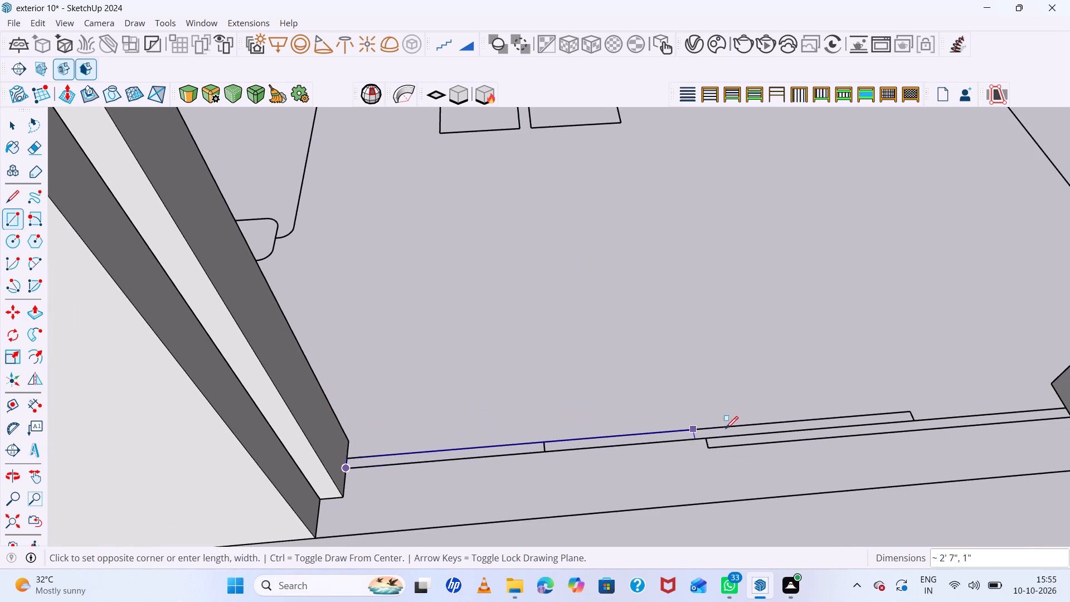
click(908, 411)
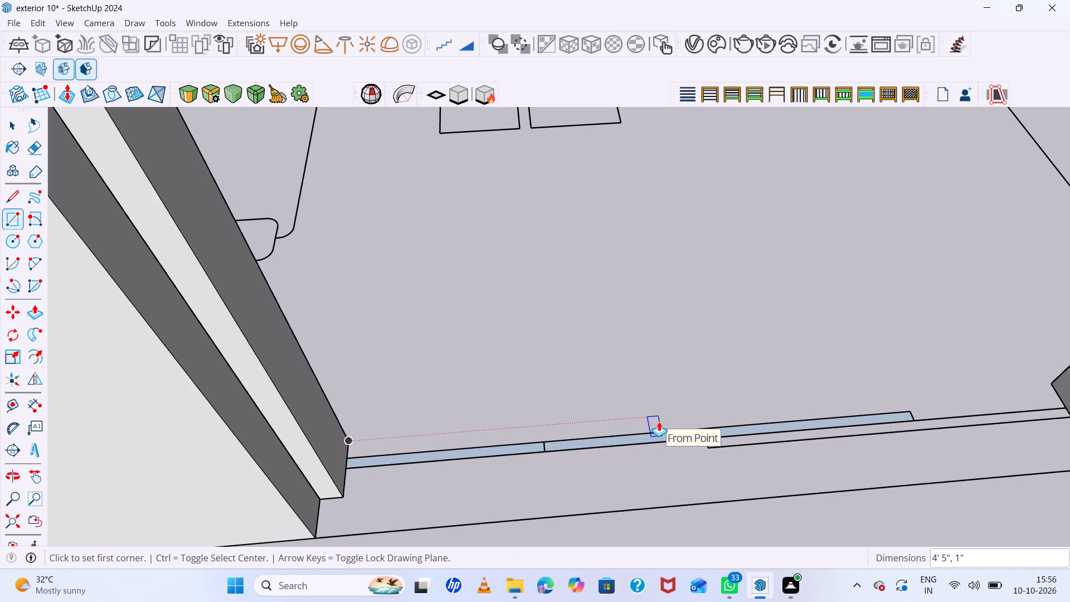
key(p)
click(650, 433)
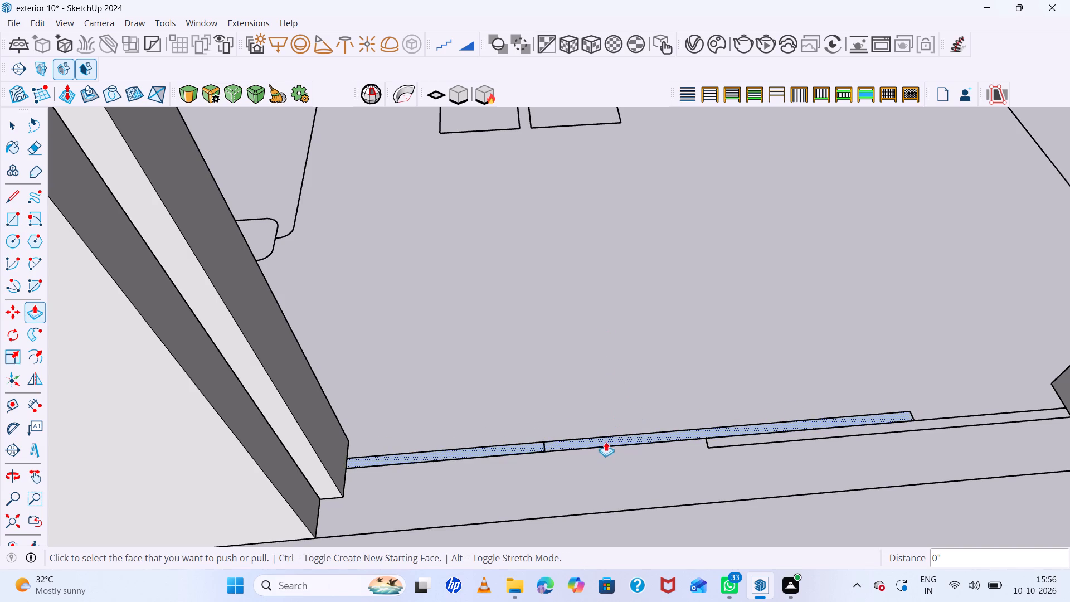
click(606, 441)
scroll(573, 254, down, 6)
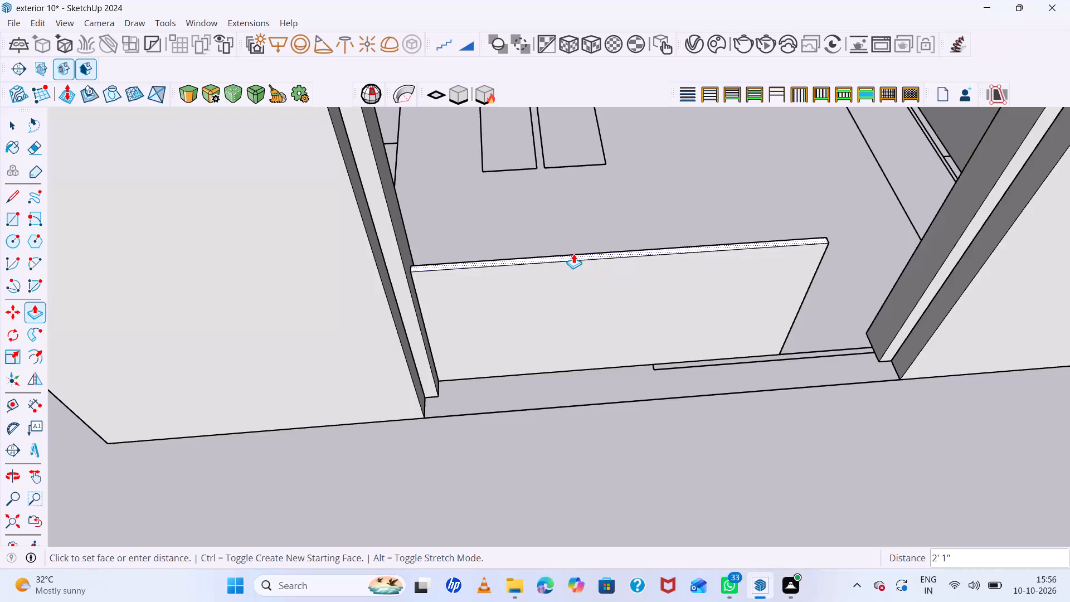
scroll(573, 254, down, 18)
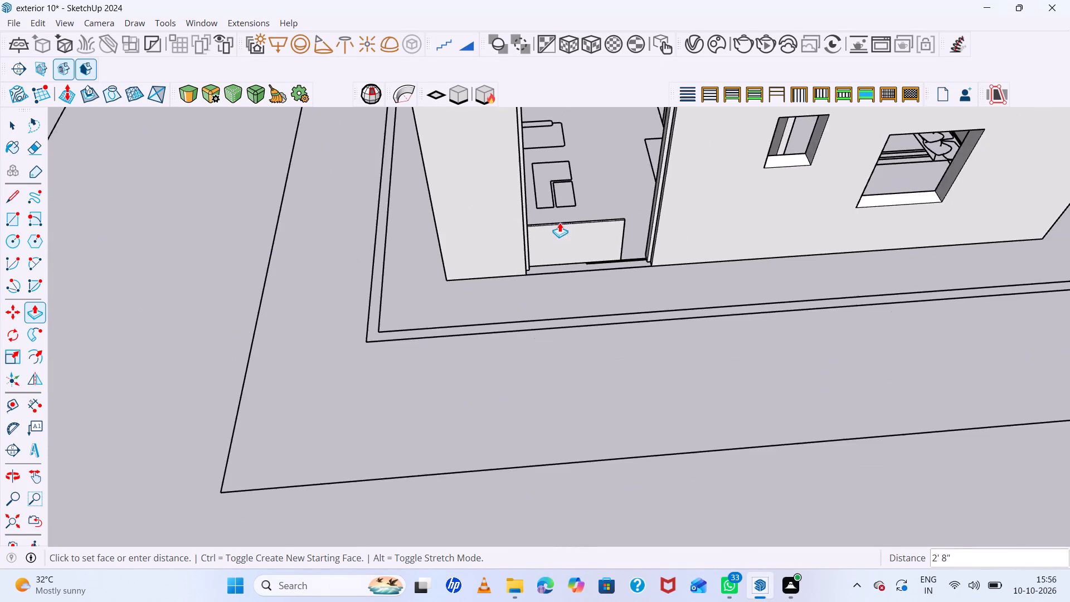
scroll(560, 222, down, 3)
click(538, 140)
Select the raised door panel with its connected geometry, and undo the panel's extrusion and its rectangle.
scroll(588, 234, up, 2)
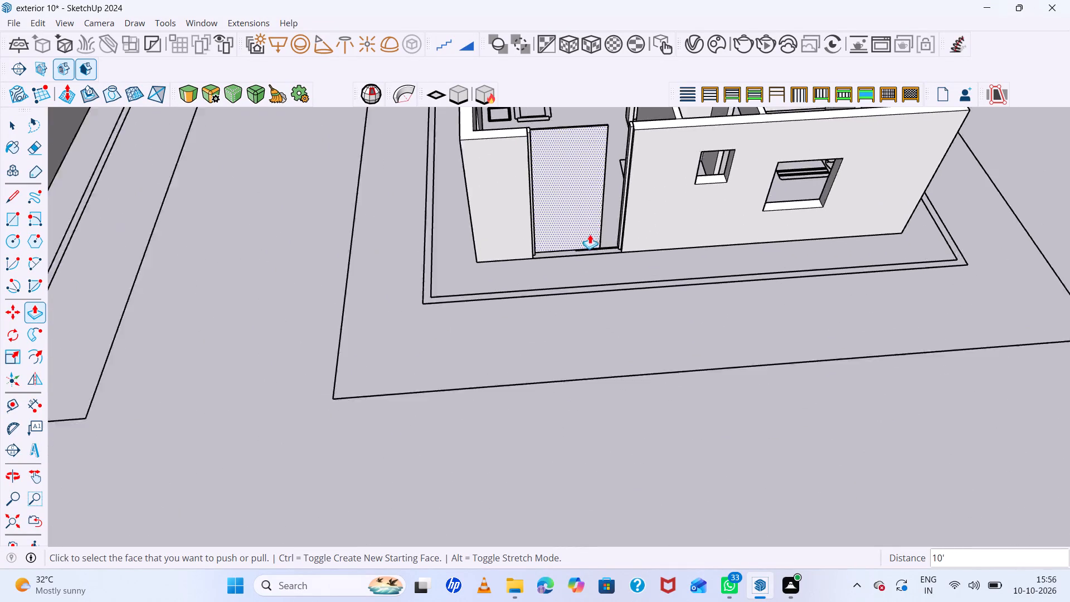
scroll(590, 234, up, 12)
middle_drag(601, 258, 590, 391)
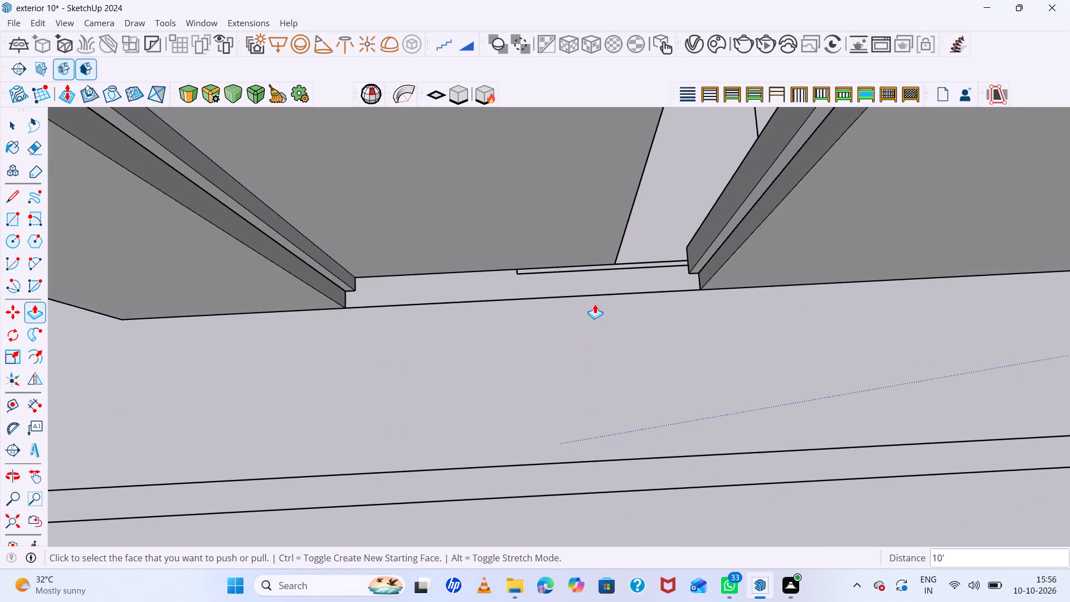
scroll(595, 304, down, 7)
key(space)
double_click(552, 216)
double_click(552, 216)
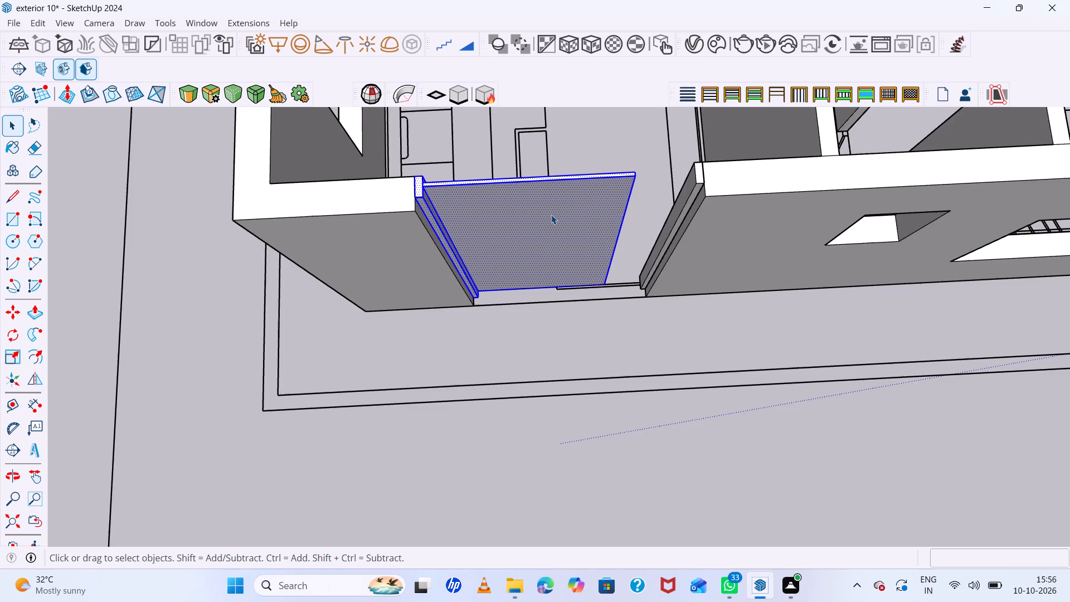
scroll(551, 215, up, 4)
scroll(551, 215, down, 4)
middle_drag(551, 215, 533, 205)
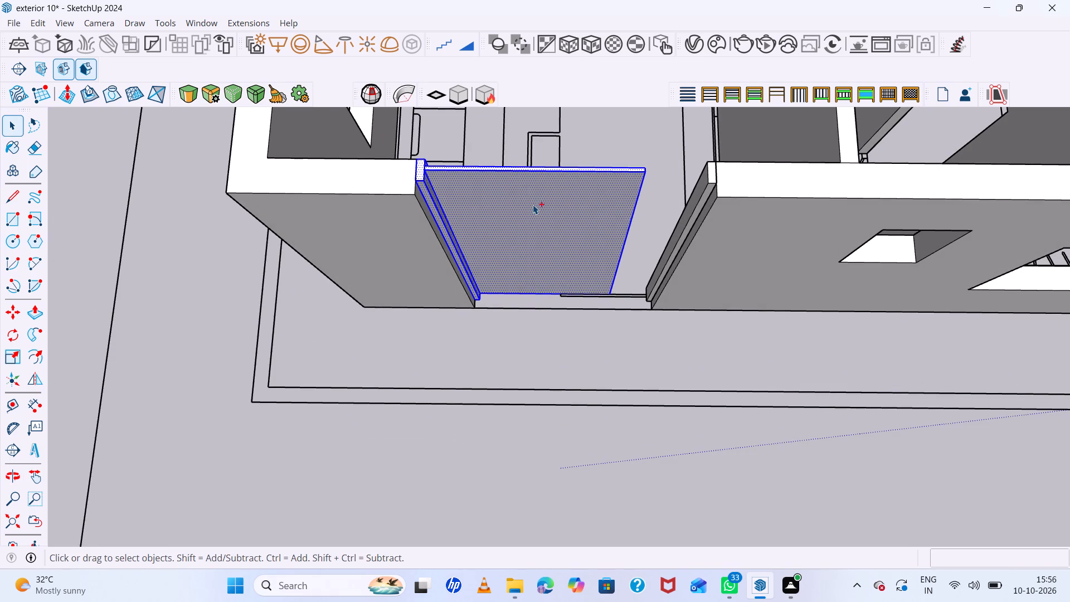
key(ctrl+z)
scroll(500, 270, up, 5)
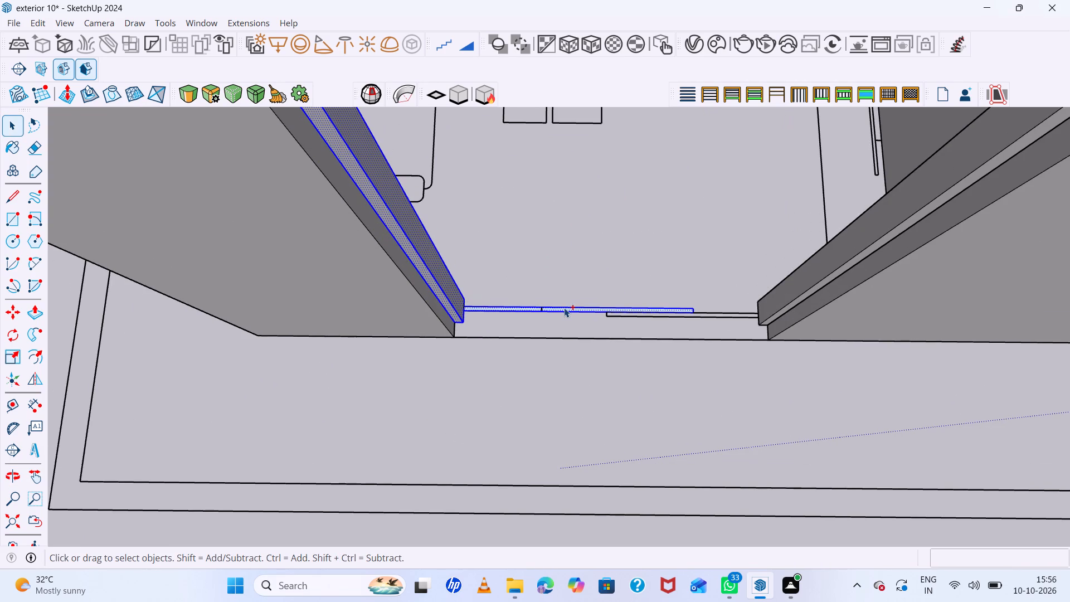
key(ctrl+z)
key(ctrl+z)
Select both raised frame posts of the sliding-door opening and group them together.
scroll(538, 305, up, 3)
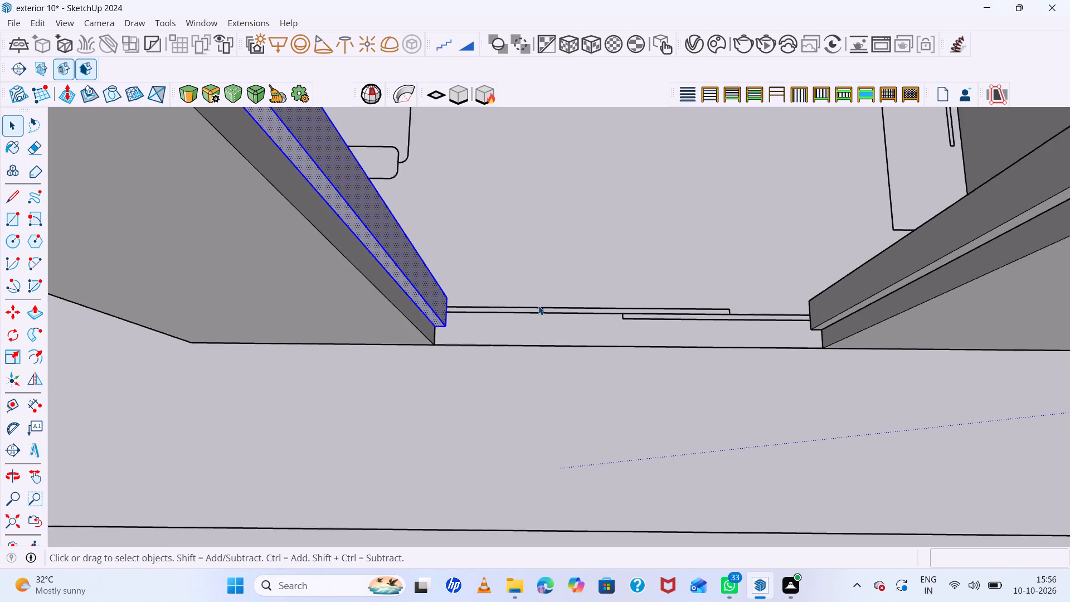
scroll(538, 305, up, 2)
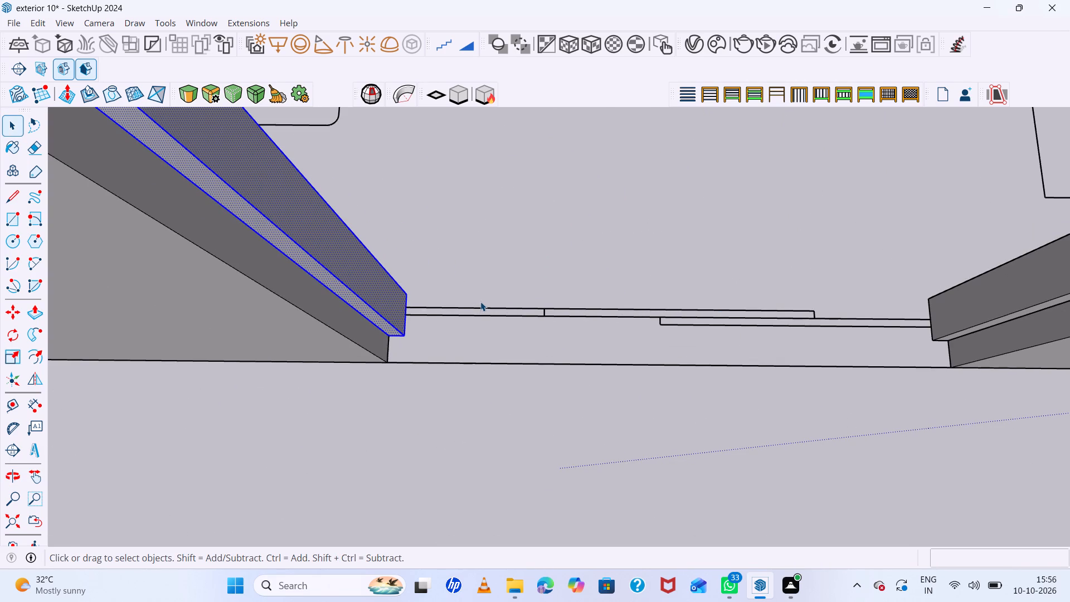
scroll(480, 302, down, 13)
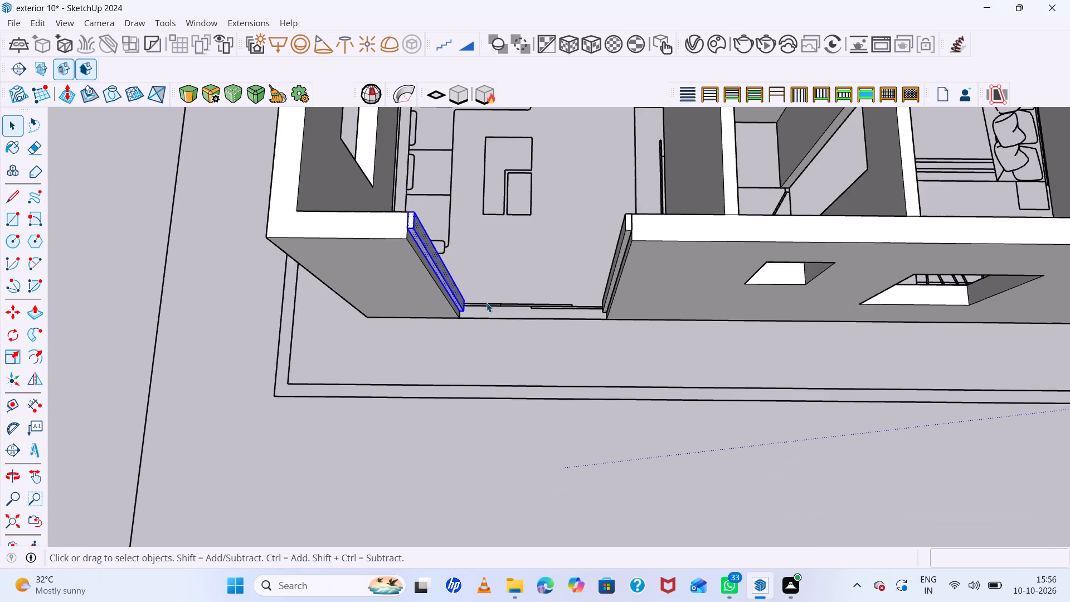
scroll(553, 300, up, 6)
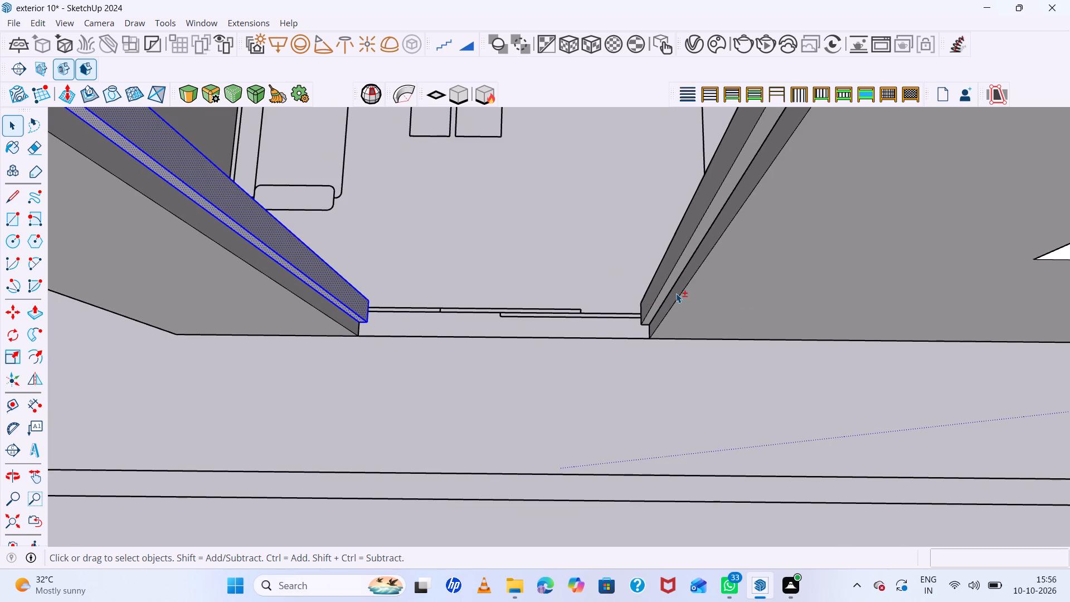
shift+triple_click(664, 279)
shift+click(664, 279)
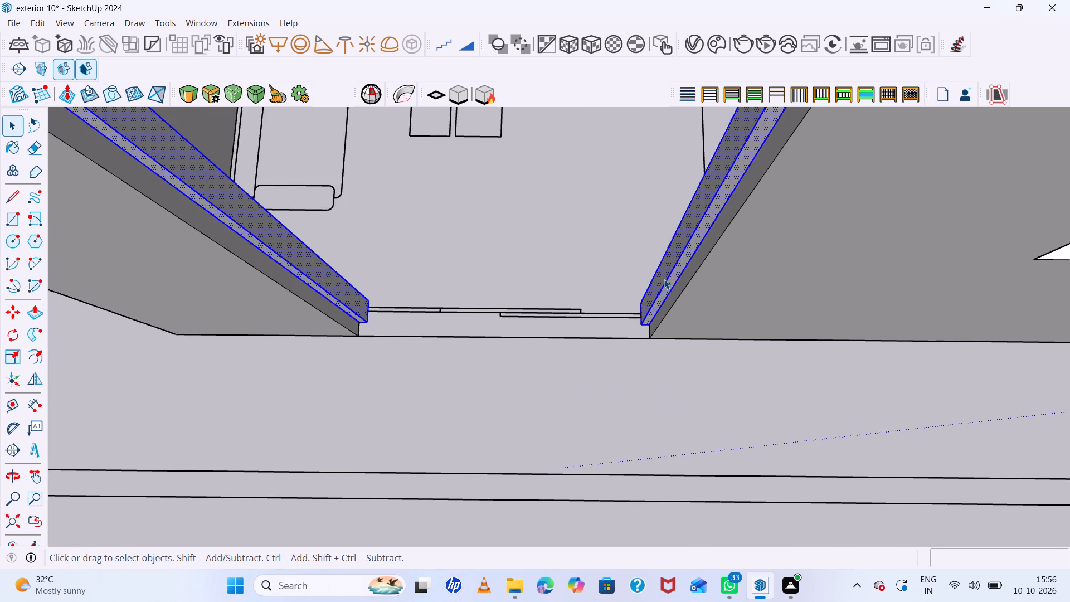
right_click(664, 279)
click(708, 138)
scroll(555, 283, up, 3)
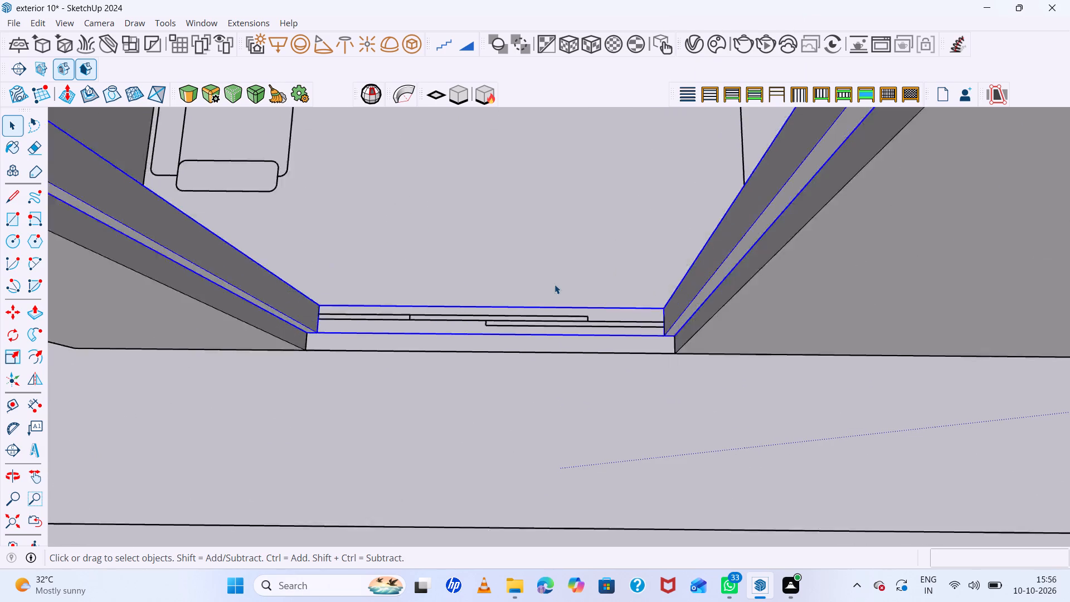
scroll(555, 284, up, 2)
click(552, 275)
Trace a 1" thick rectangle over the longer door-panel outline, from the short wall's frame post to the outline's far corner.
scroll(552, 275, down, 6)
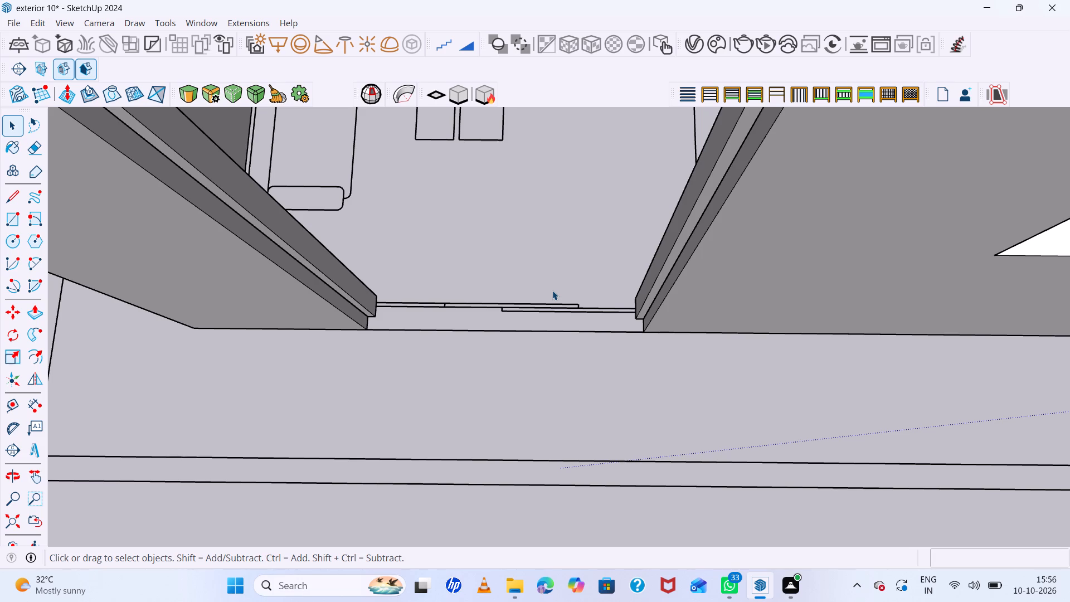
scroll(552, 290, up, 5)
scroll(552, 290, down, 10)
scroll(499, 303, up, 7)
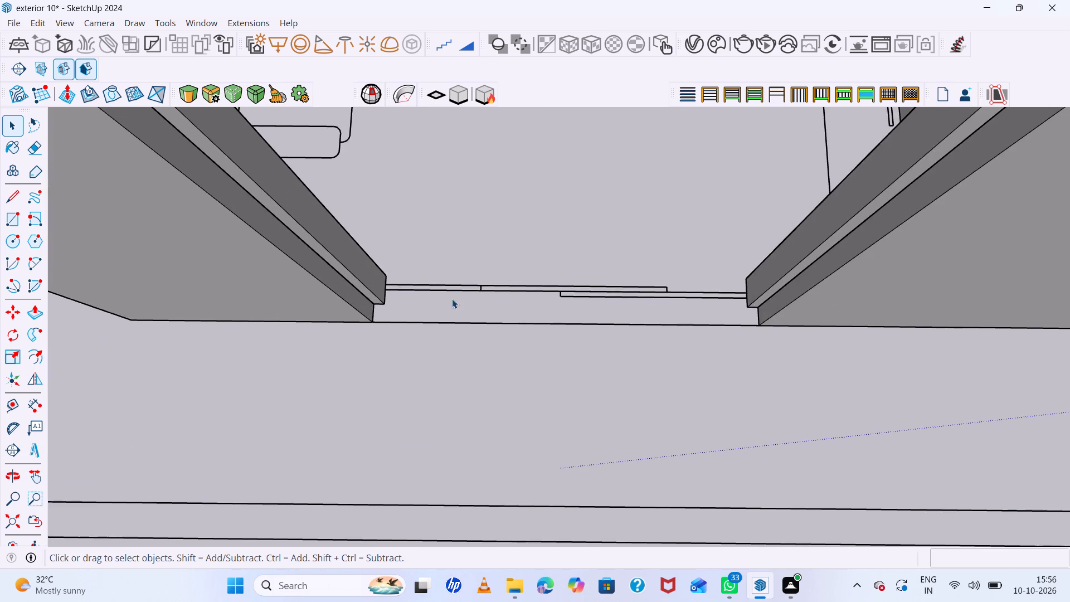
scroll(419, 289, up, 2)
key(r)
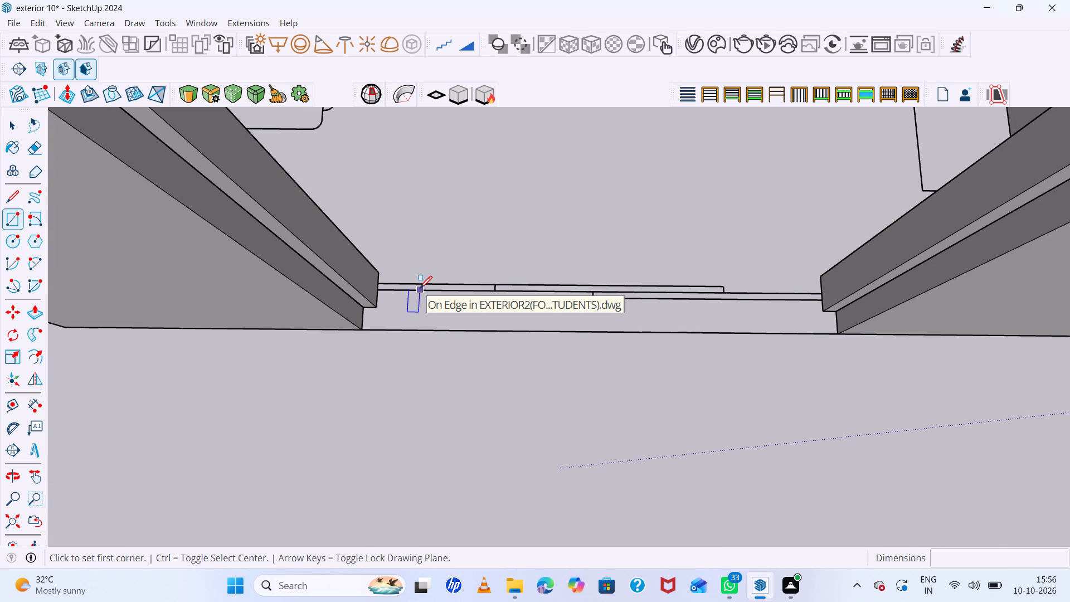
scroll(391, 292, up, 11)
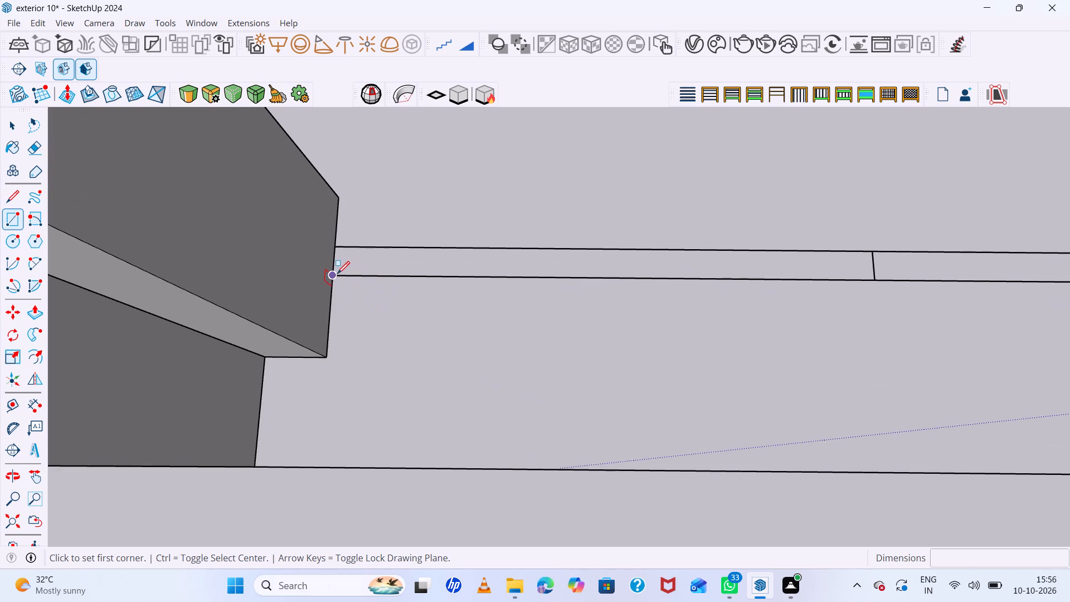
click(337, 274)
click(339, 247)
scroll(485, 266, down, 2)
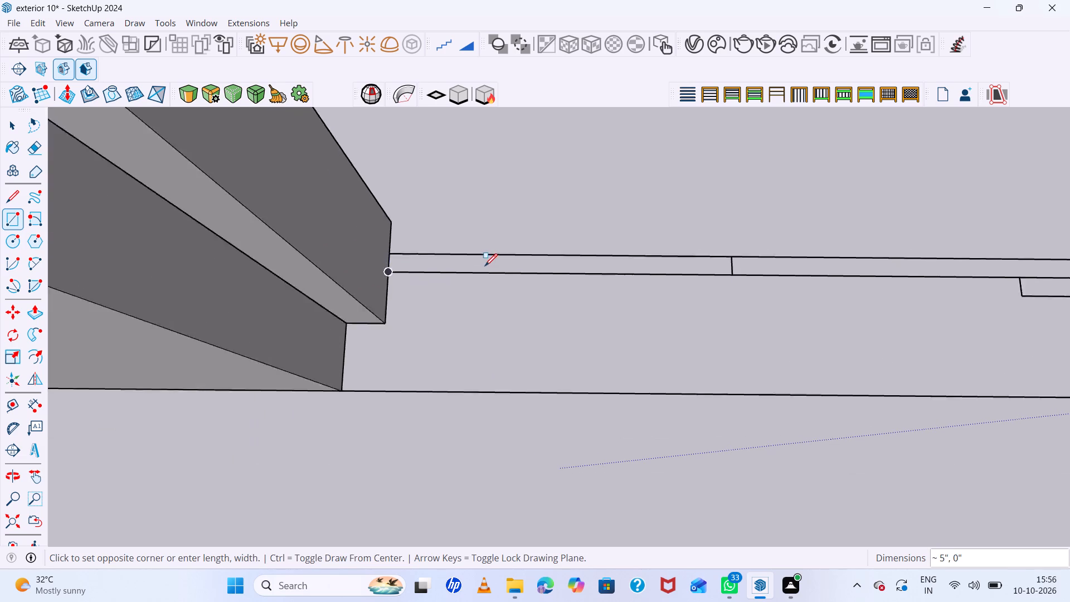
scroll(485, 266, down, 8)
scroll(747, 279, up, 4)
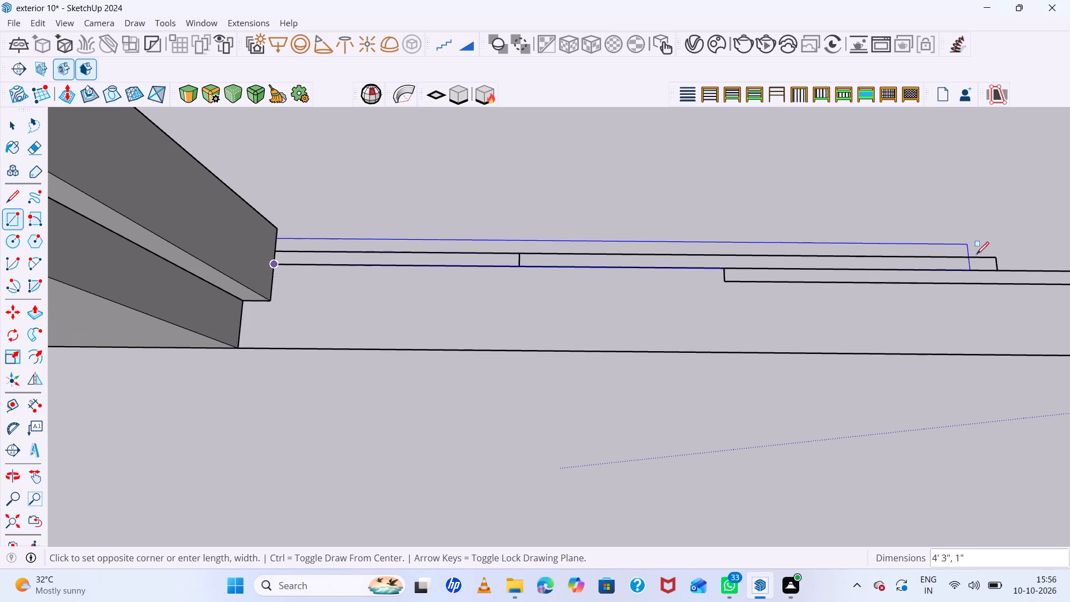
click(994, 259)
Push-pull the traced longer door-panel face up 10'.
key(p)
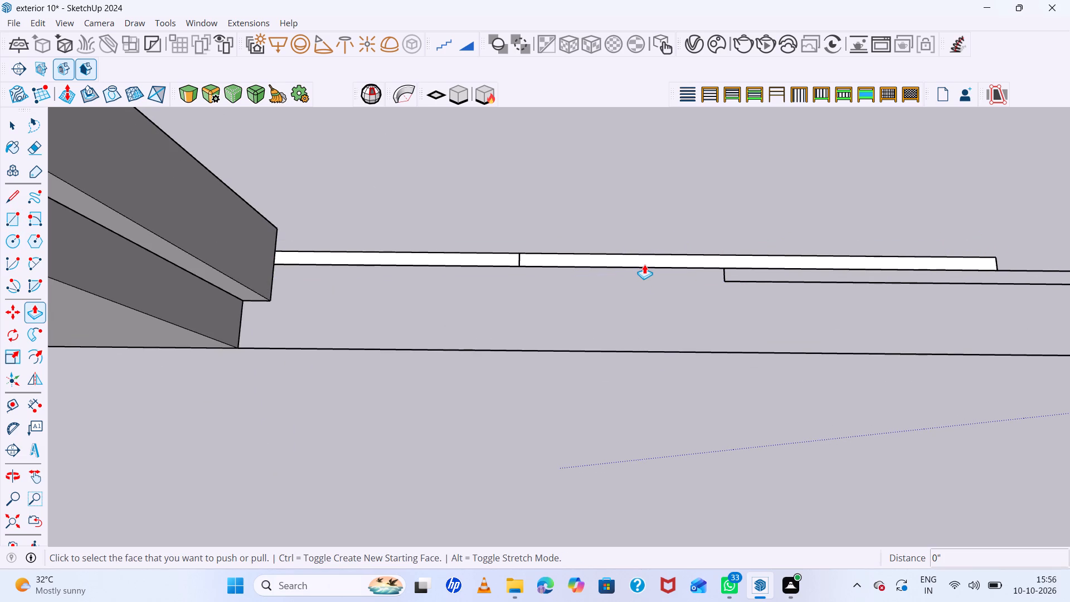
click(645, 261)
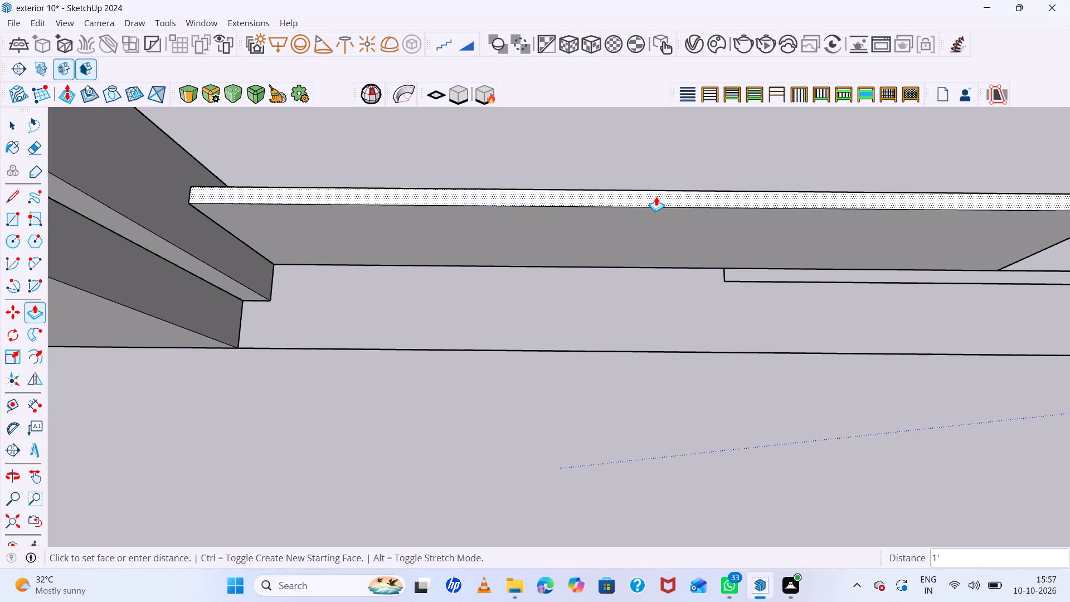
text(10)
key(apostrophe)
key(Return)
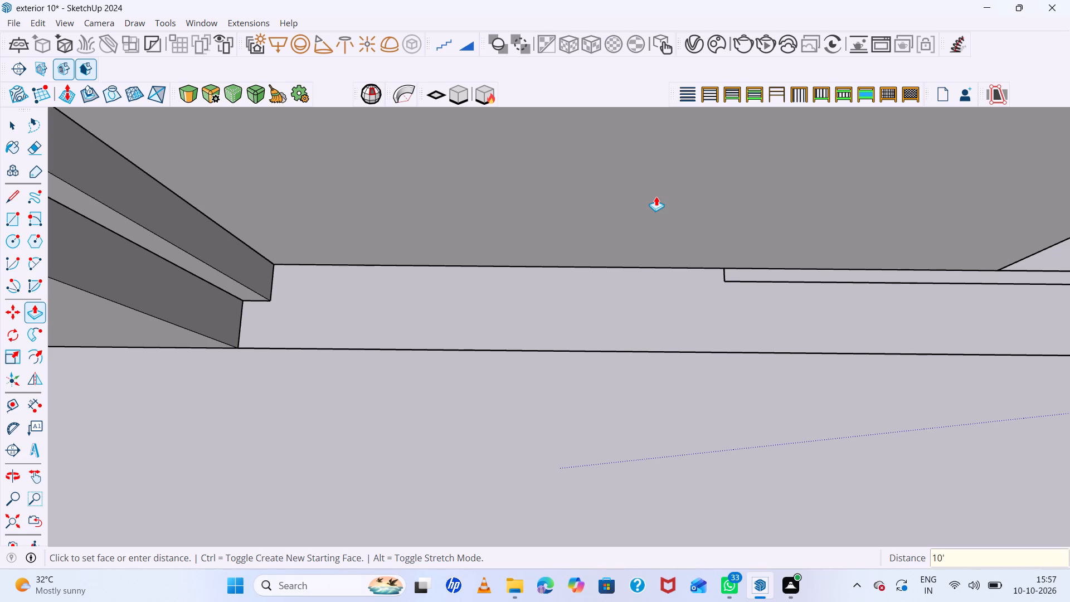
Select the raised door panel with all its connected geometry and make it a group.
scroll(497, 240, down, 14)
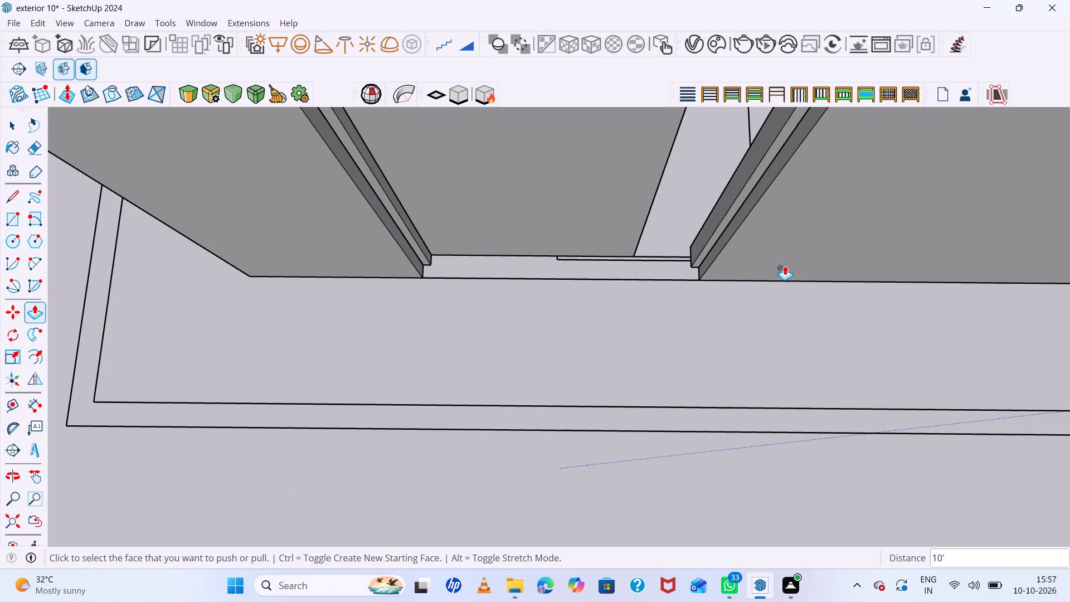
scroll(687, 245, down, 5)
scroll(731, 241, up, 6)
scroll(659, 247, up, 7)
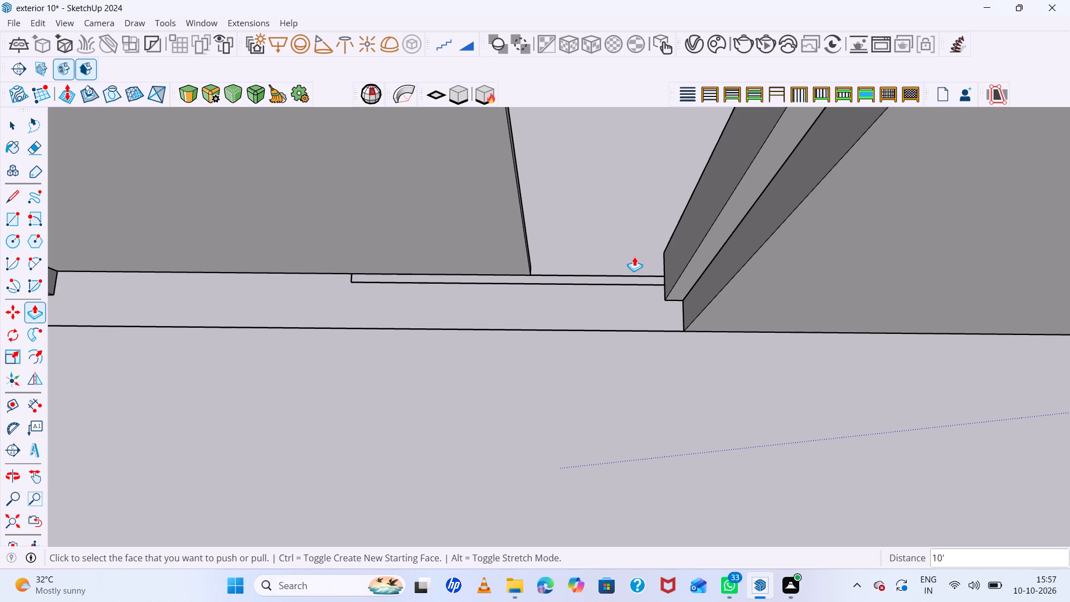
key(space)
triple_click(414, 240)
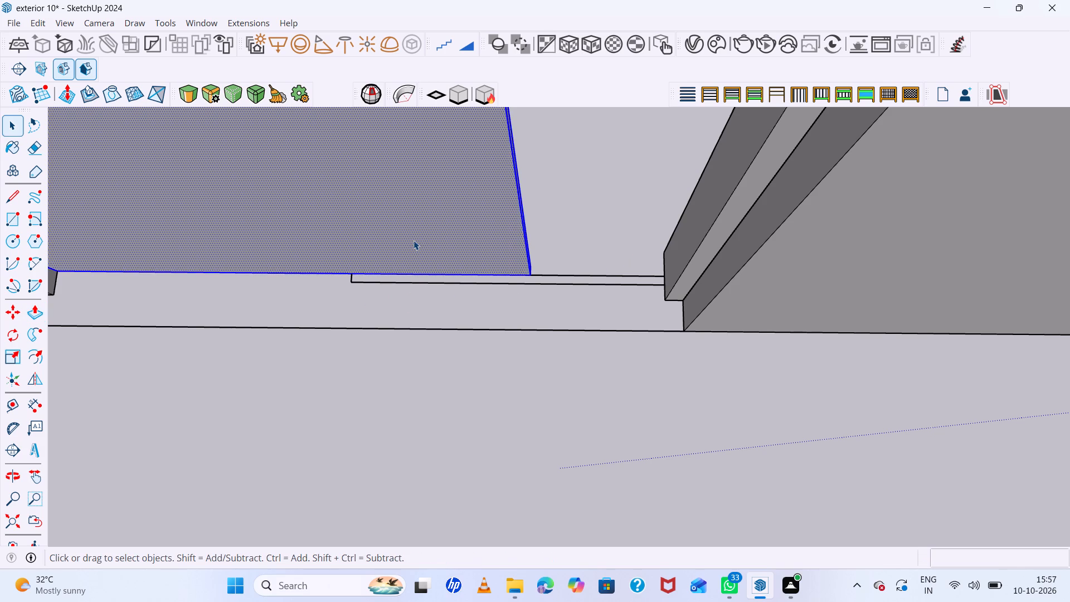
right_click(414, 240)
click(498, 138)
Trace a rectangle about 2' 11" by 1" over the second door-panel outline, ending at the opposite frame post.
scroll(489, 294, down, 6)
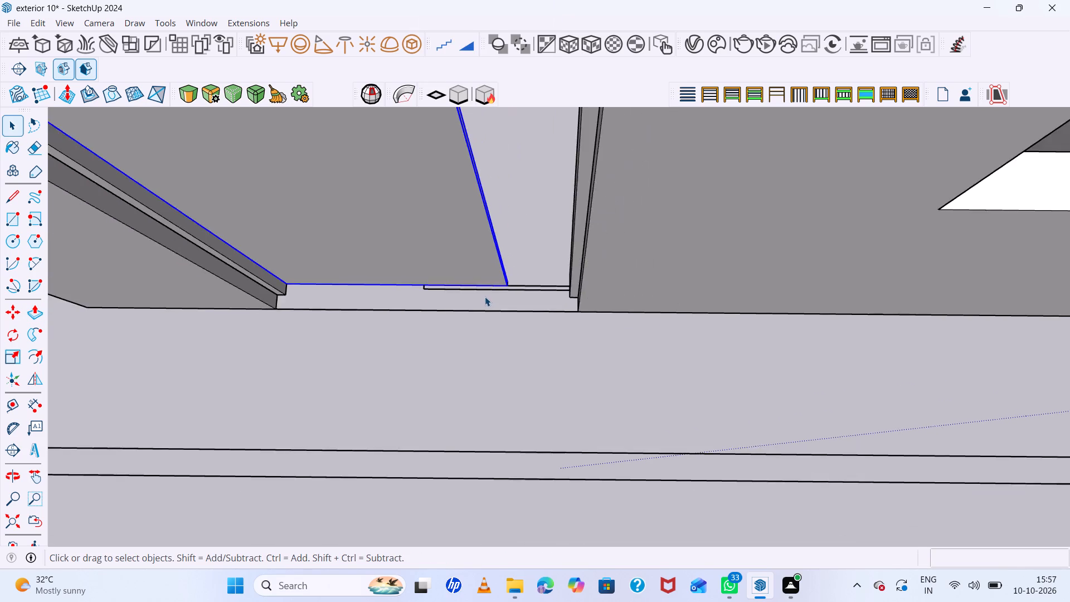
scroll(485, 297, down, 8)
middle_drag(483, 299, 497, 321)
middle_click(497, 321)
scroll(488, 315, up, 2)
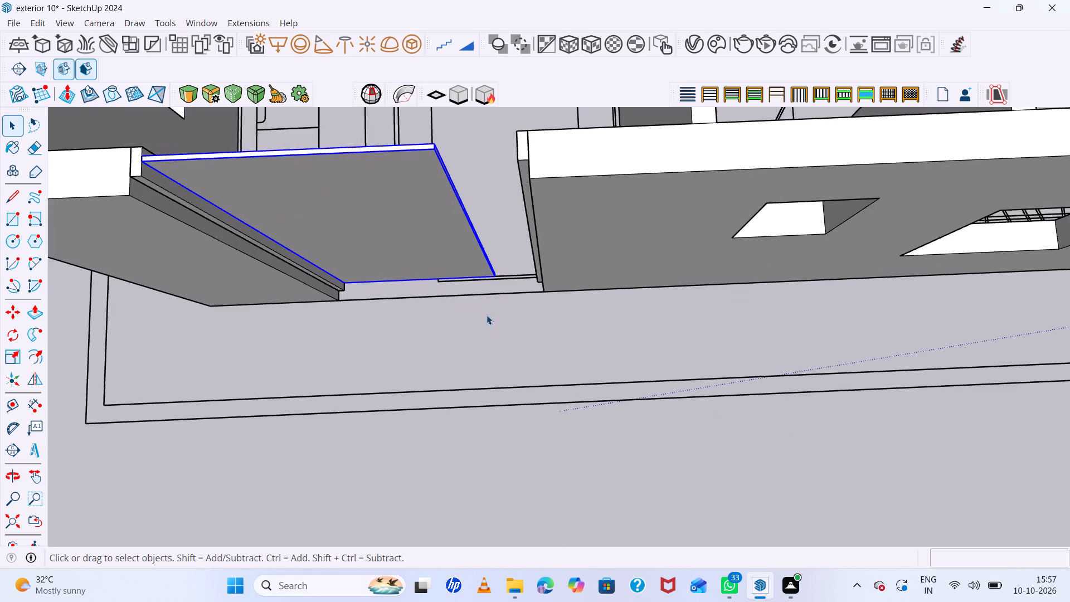
scroll(487, 315, up, 1)
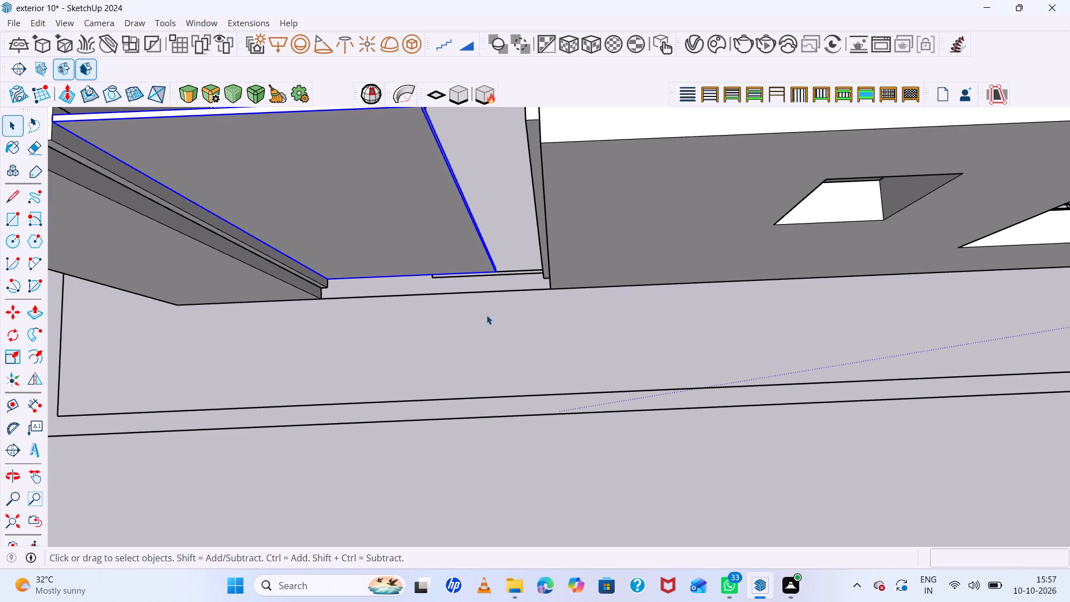
click(469, 362)
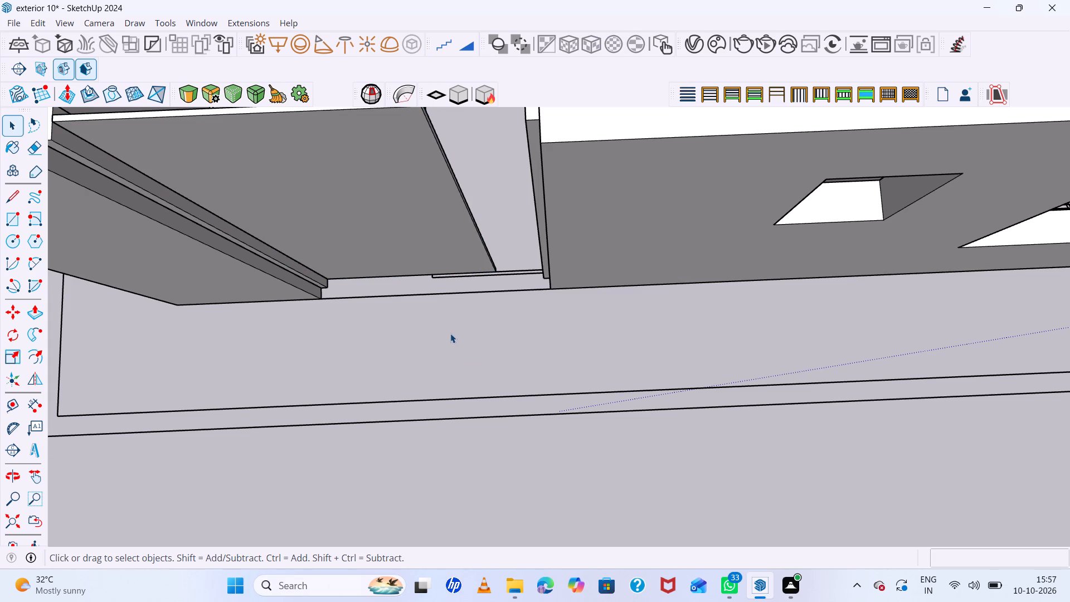
scroll(450, 333, up, 2)
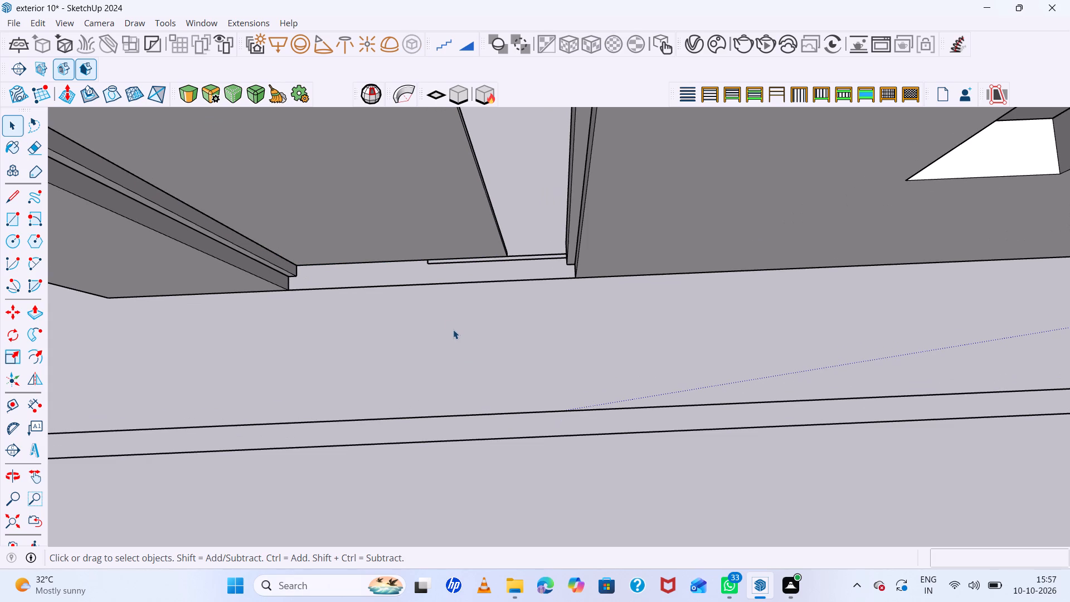
key(r)
scroll(416, 307, up, 6)
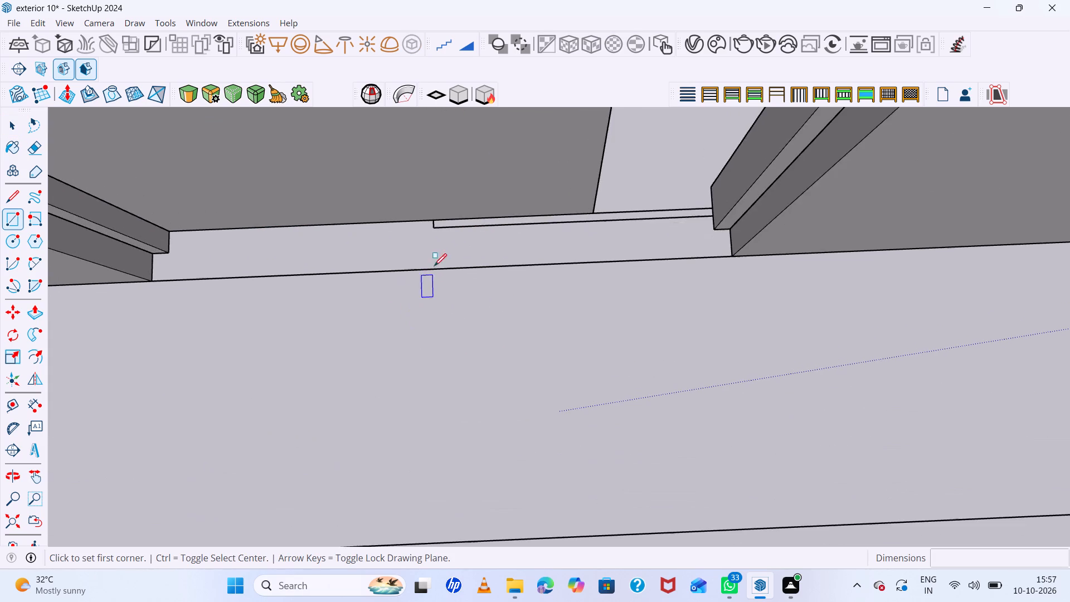
scroll(438, 241, up, 8)
click(431, 216)
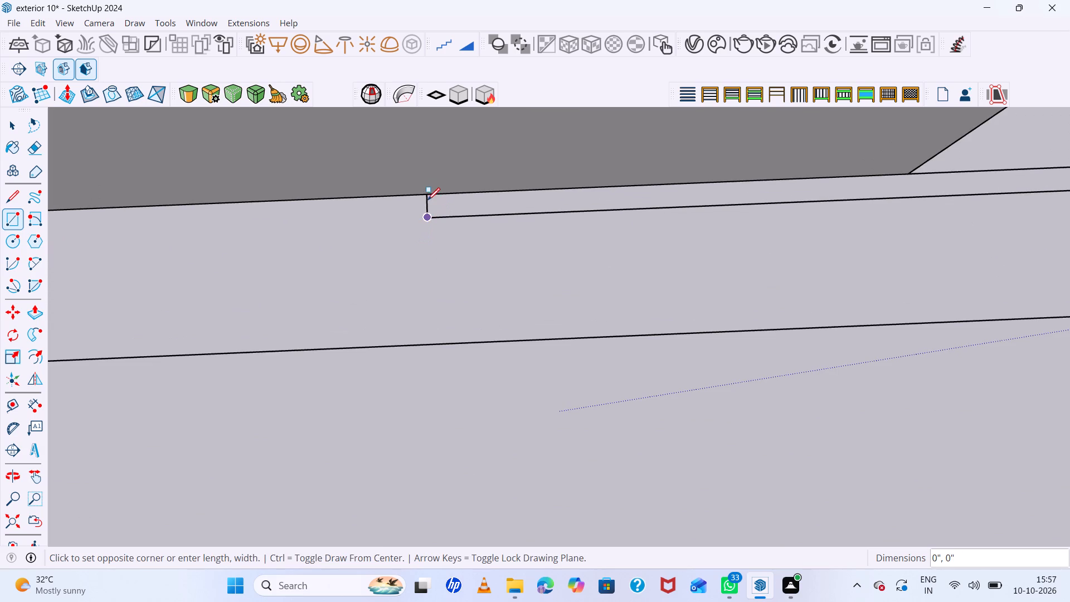
click(427, 197)
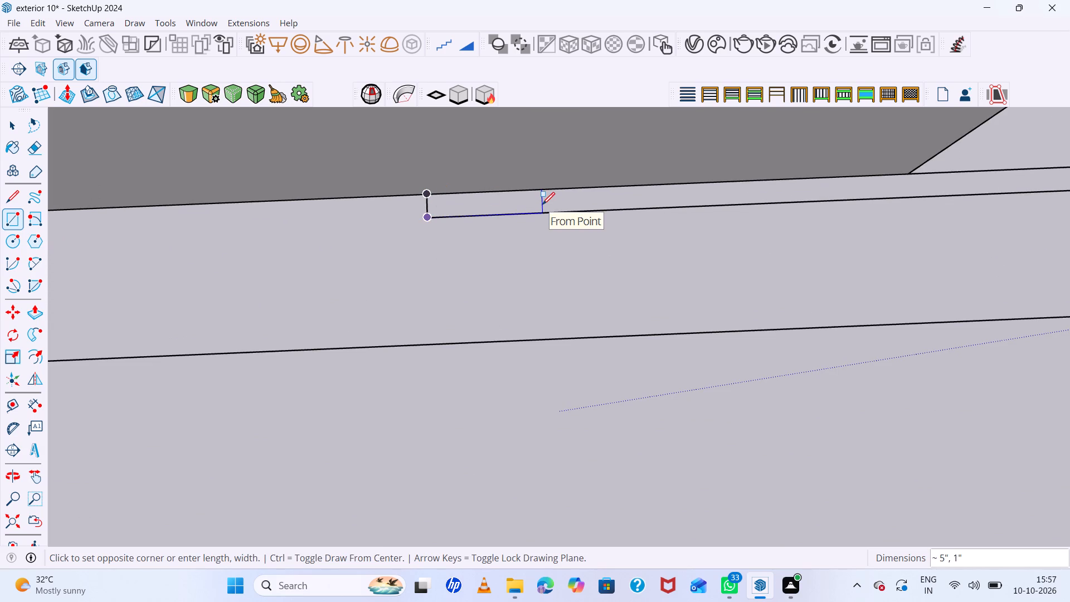
scroll(537, 223, down, 3)
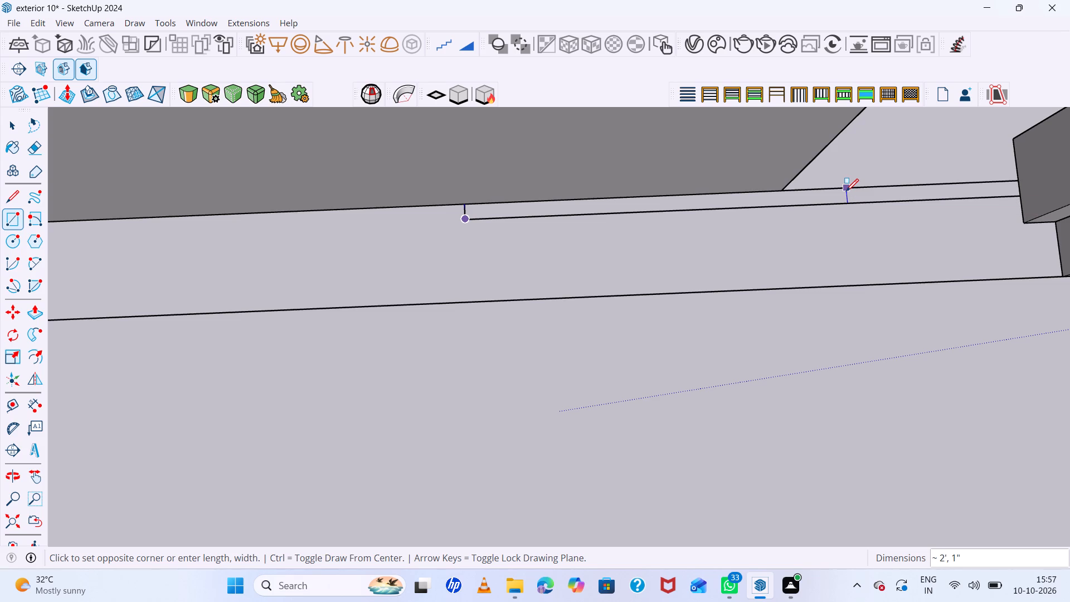
scroll(846, 191, up, 4)
scroll(842, 192, down, 9)
scroll(909, 183, up, 3)
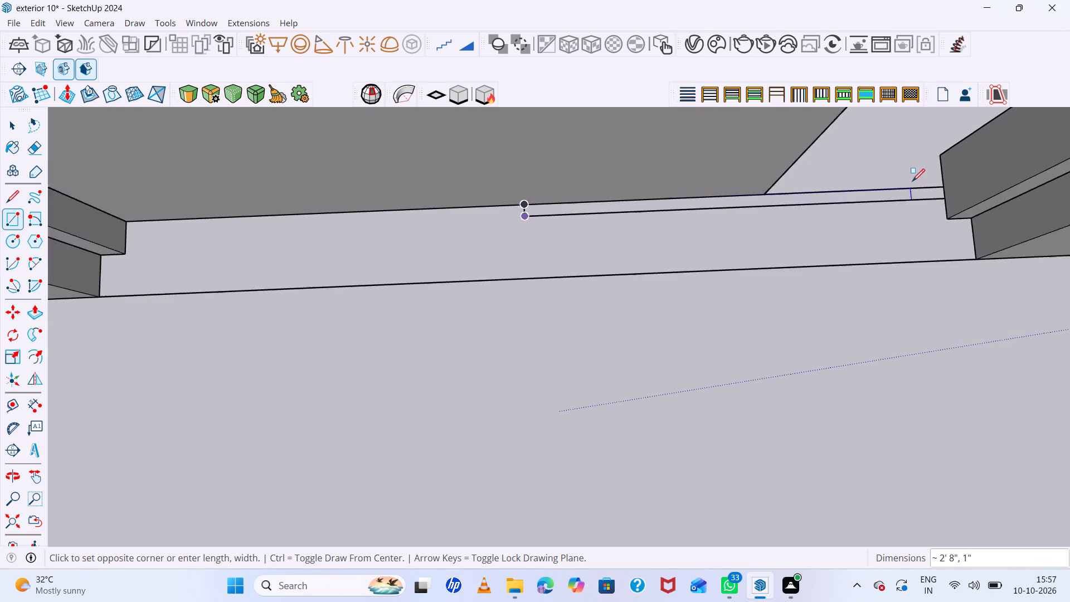
scroll(912, 181, up, 2)
click(952, 187)
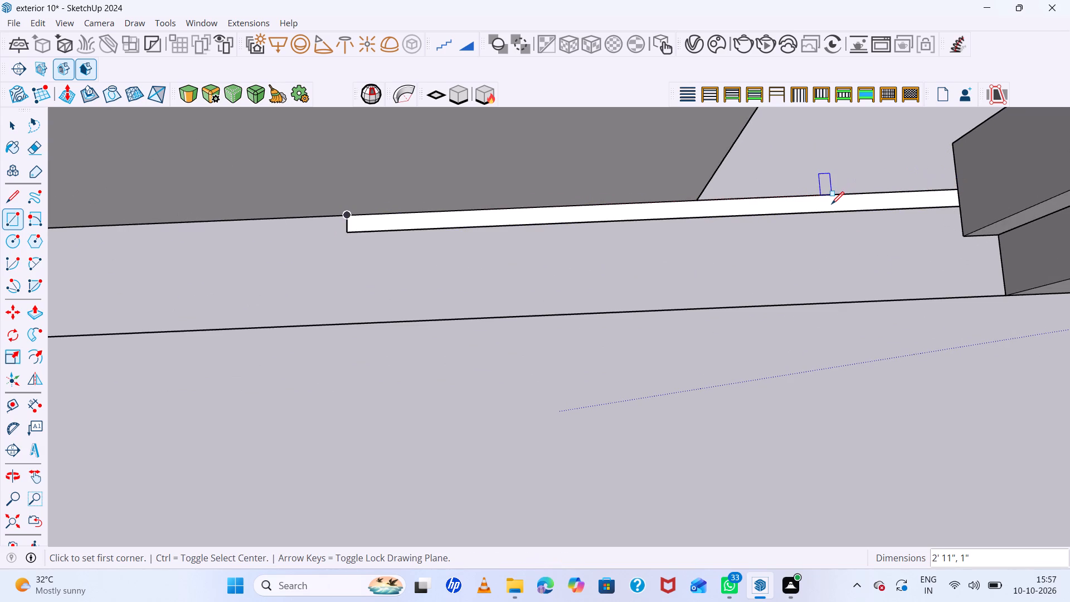
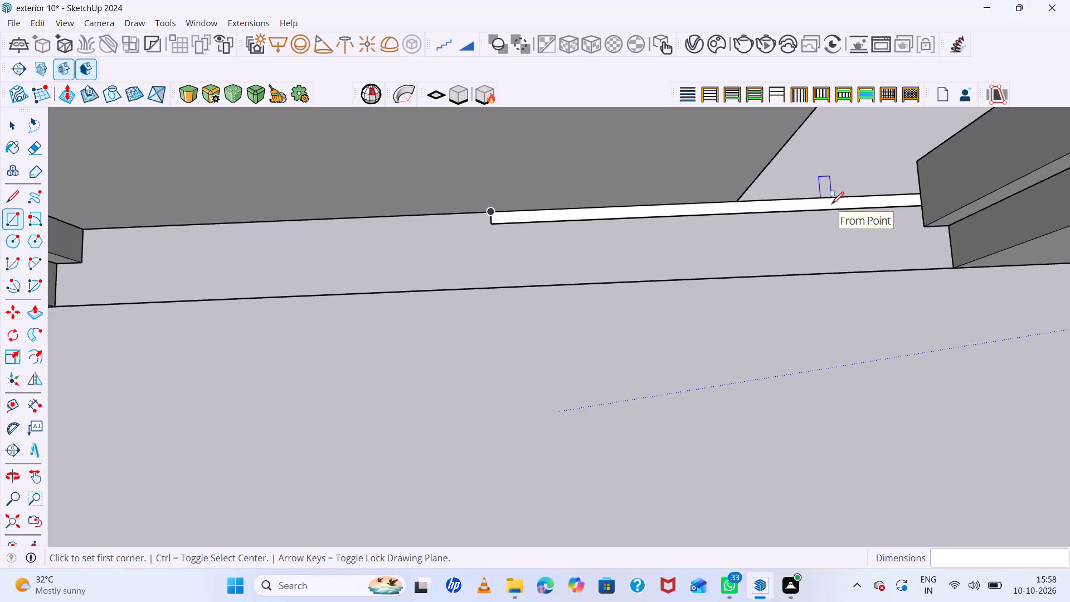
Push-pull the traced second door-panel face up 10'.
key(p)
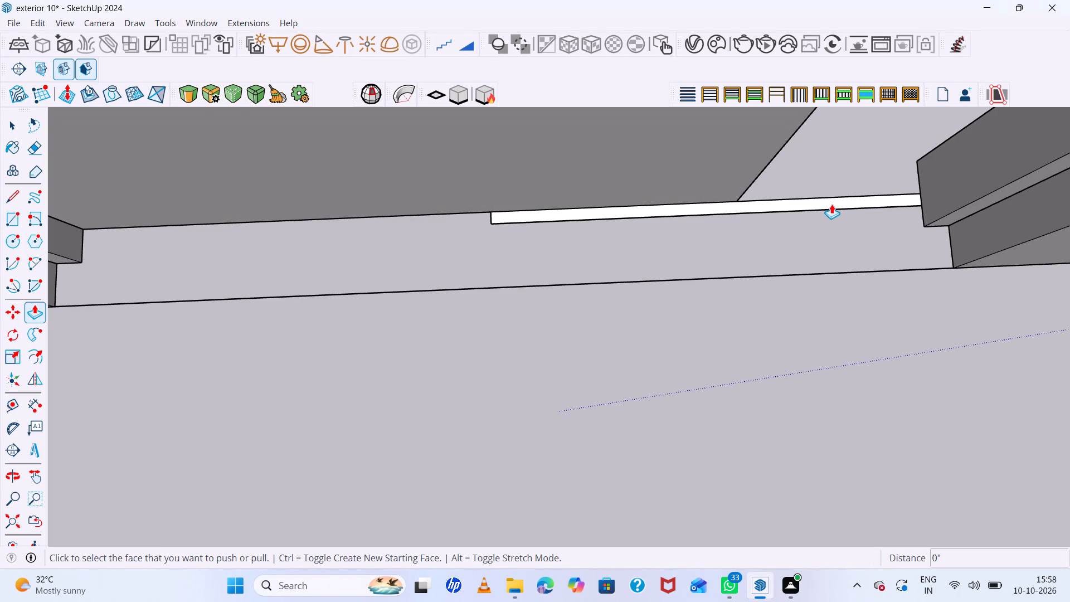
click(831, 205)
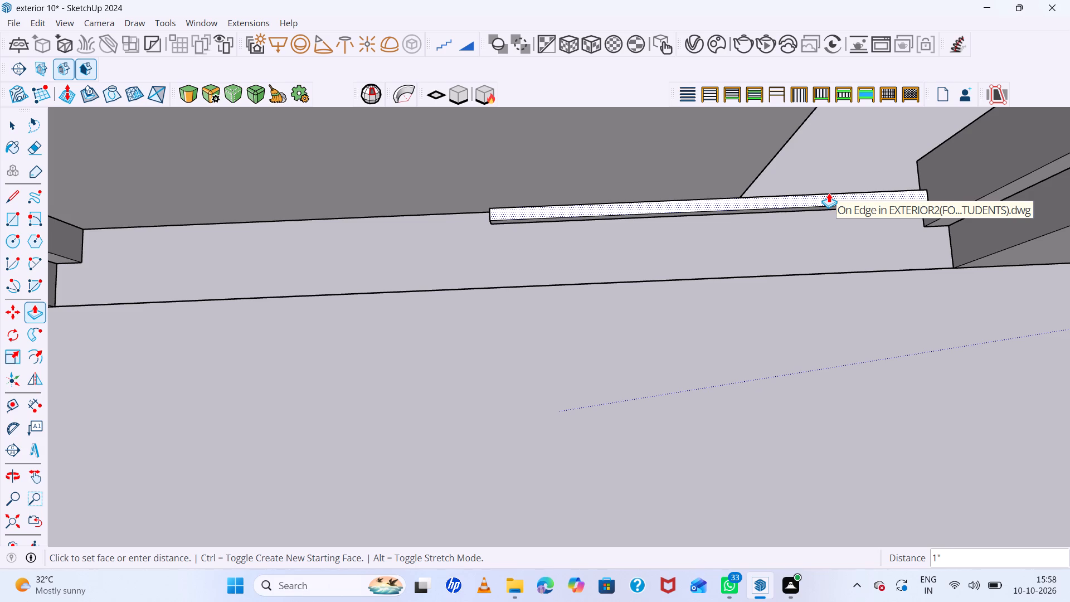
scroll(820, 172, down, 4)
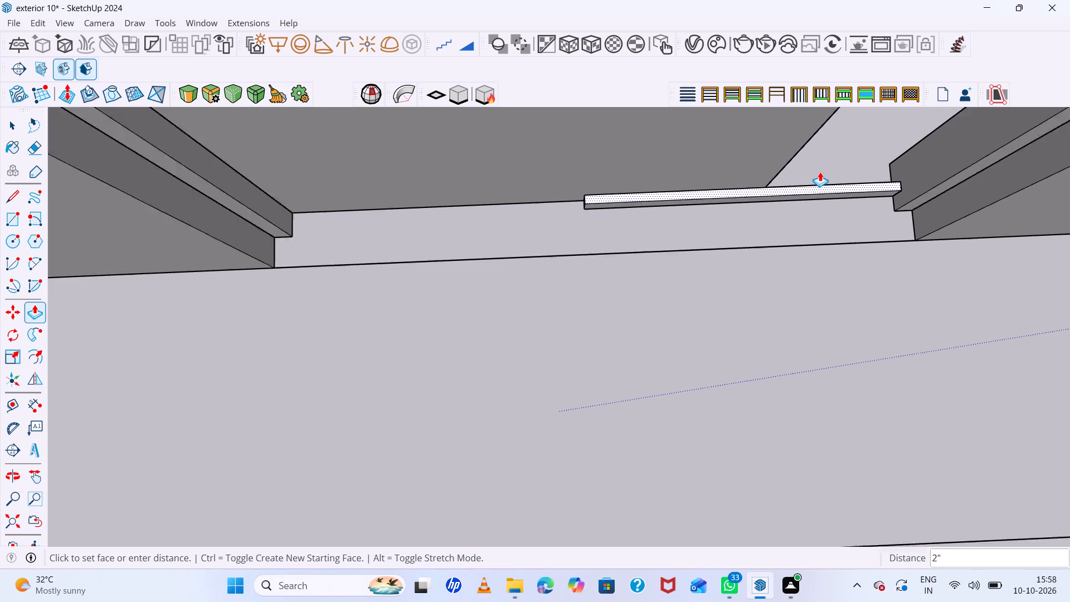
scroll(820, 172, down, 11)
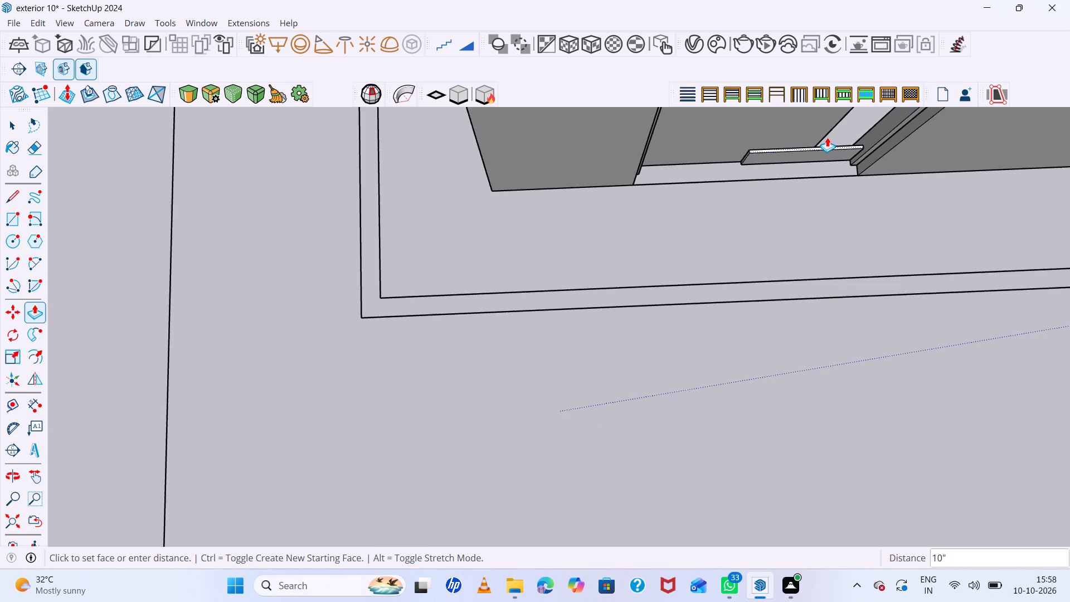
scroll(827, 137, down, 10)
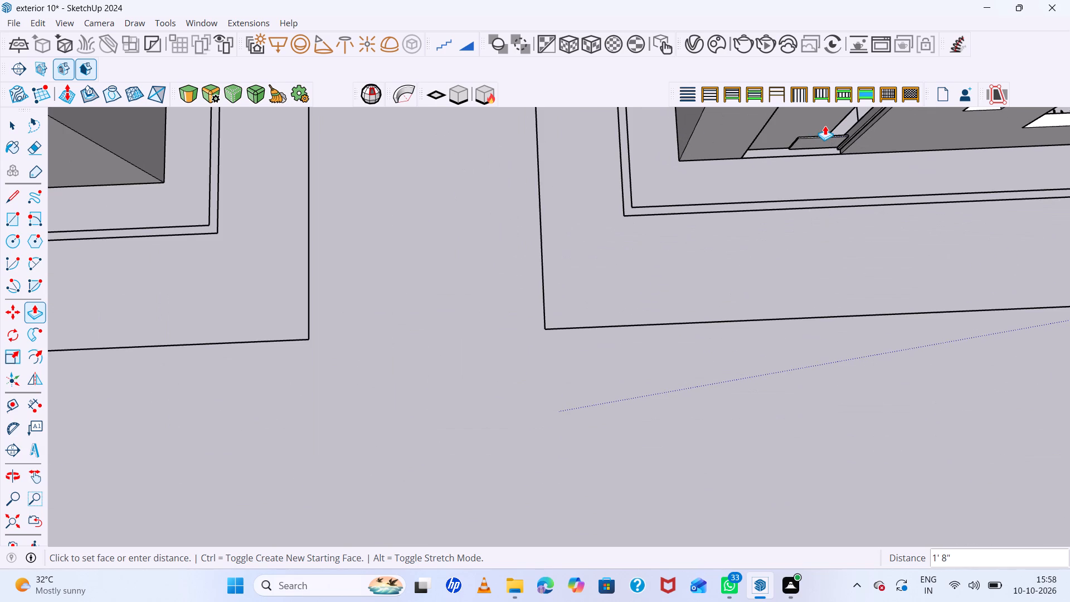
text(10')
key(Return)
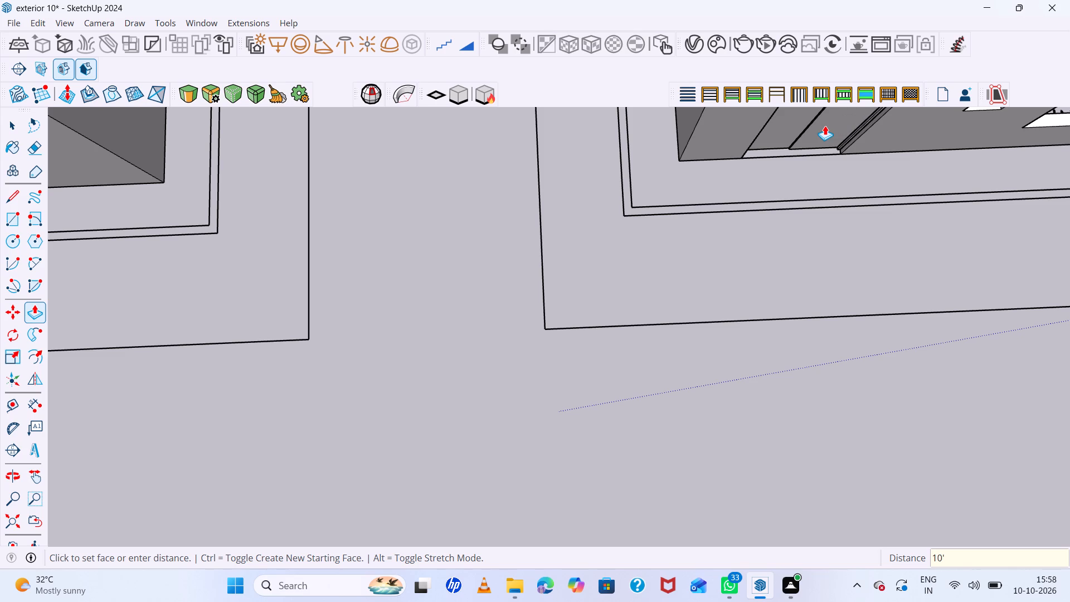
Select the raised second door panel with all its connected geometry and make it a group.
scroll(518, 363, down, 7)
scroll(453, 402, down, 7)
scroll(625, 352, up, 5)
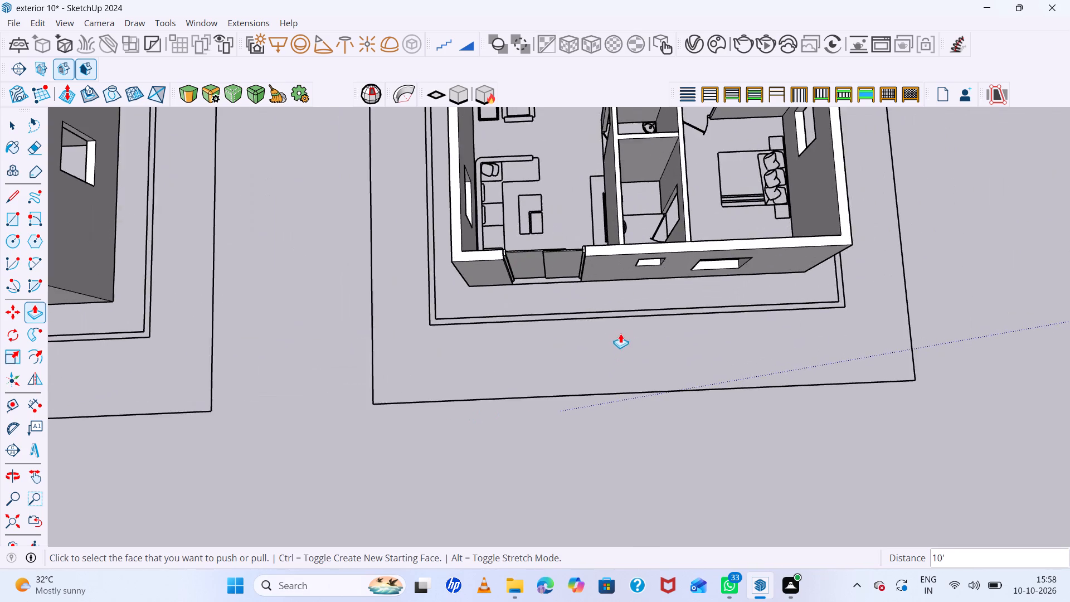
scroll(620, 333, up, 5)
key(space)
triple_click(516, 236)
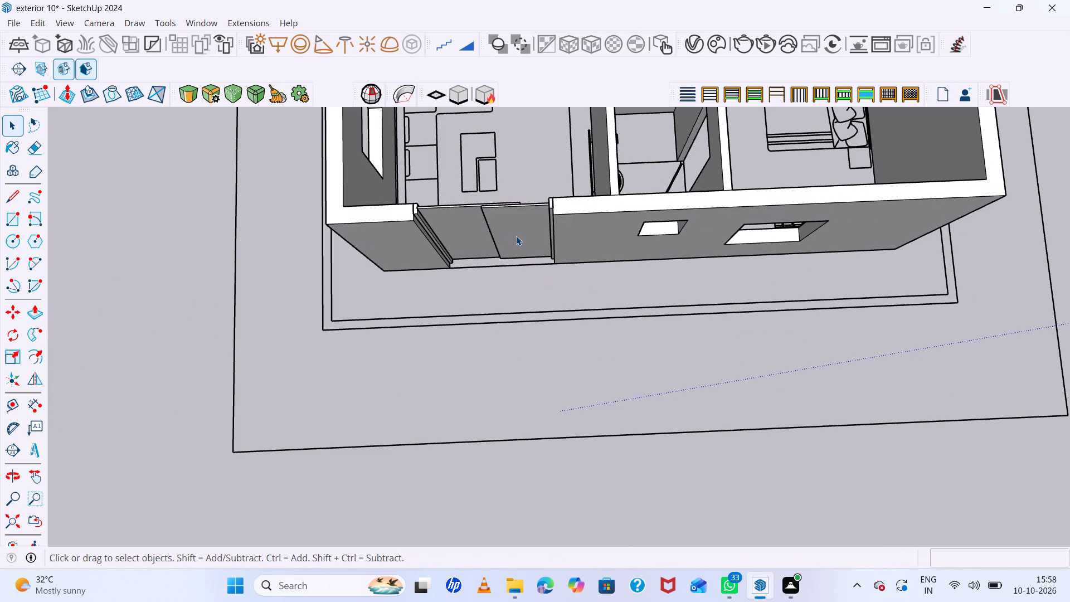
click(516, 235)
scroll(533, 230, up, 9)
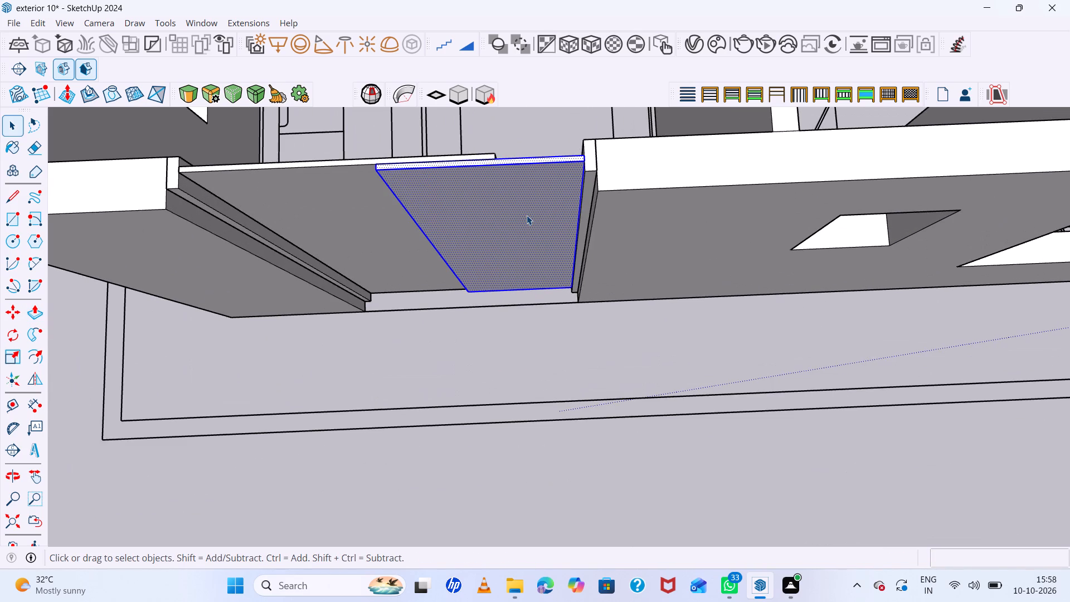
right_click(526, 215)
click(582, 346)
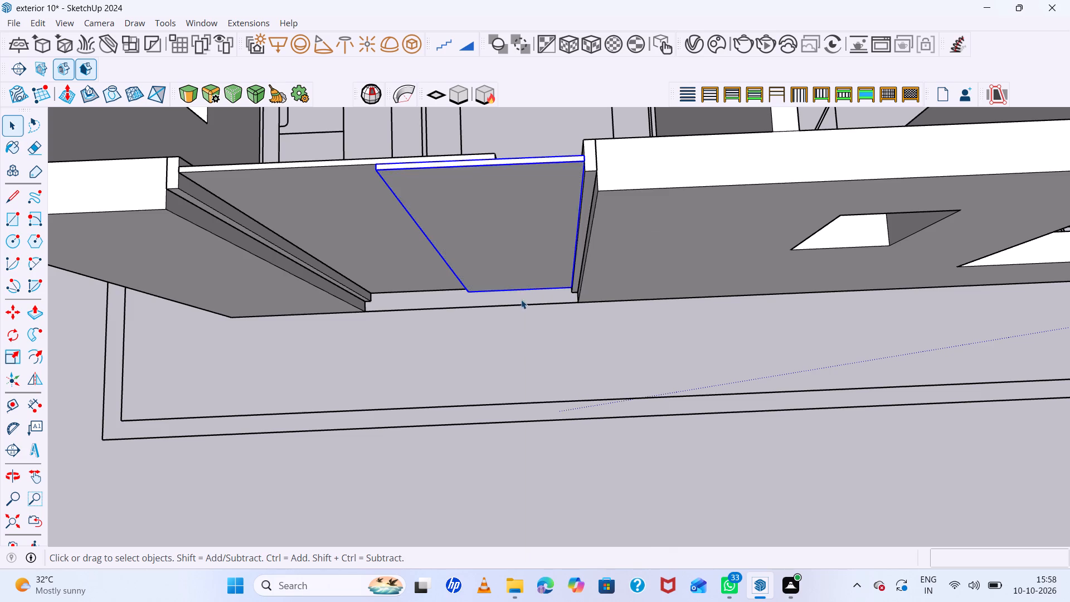
Examine the two sliding door panels and frame posts in the wall opening from above and outside.
scroll(512, 280, up, 5)
scroll(555, 360, down, 8)
middle_drag(572, 395, 711, 507)
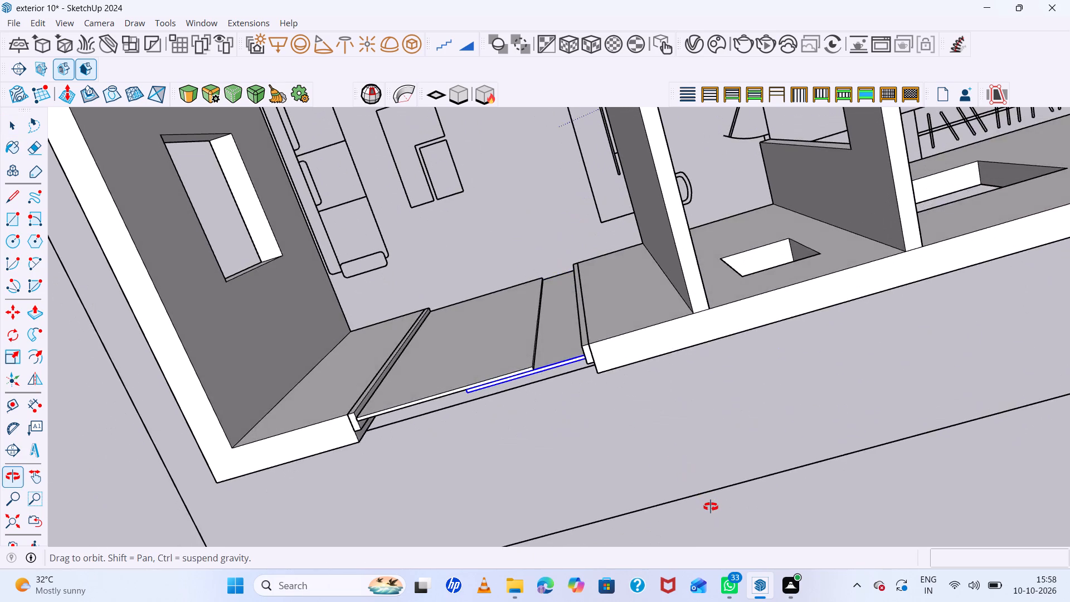
middle_drag(711, 507, 711, 459)
middle_click(711, 459)
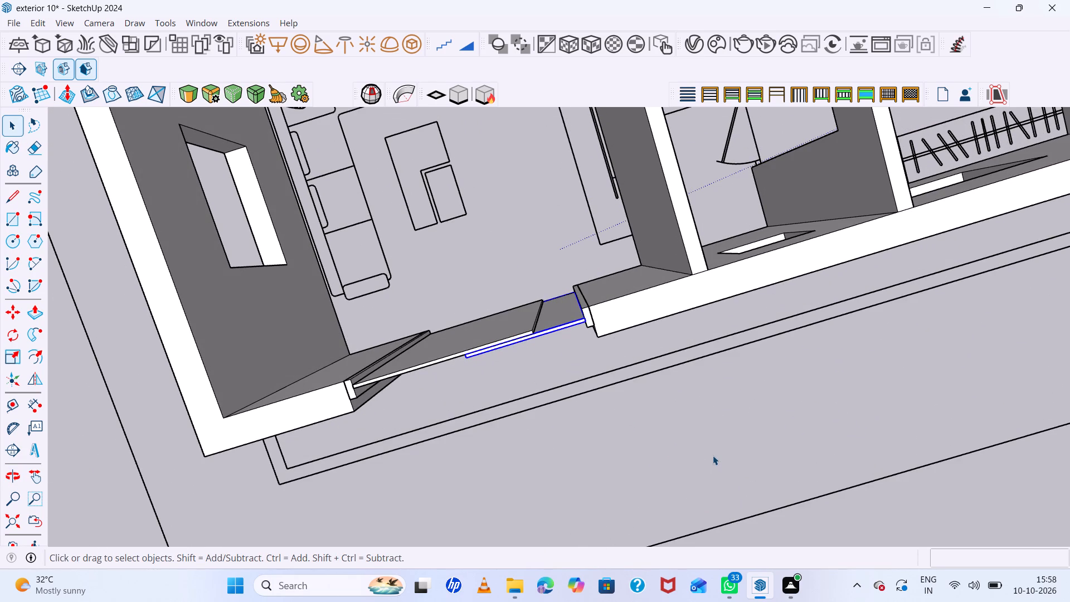
scroll(581, 379, up, 1)
scroll(508, 338, down, 7)
scroll(512, 341, up, 1)
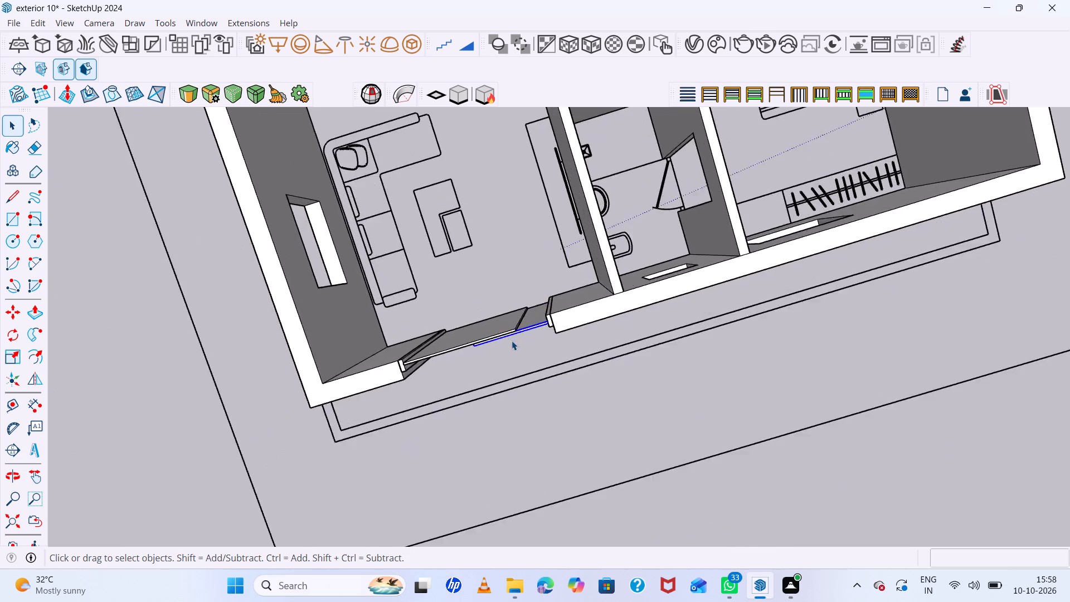
middle_drag(512, 341, 474, 187)
middle_click(474, 186)
scroll(527, 353, up, 6)
middle_drag(541, 278, 553, 243)
middle_click(553, 242)
scroll(520, 348, down, 6)
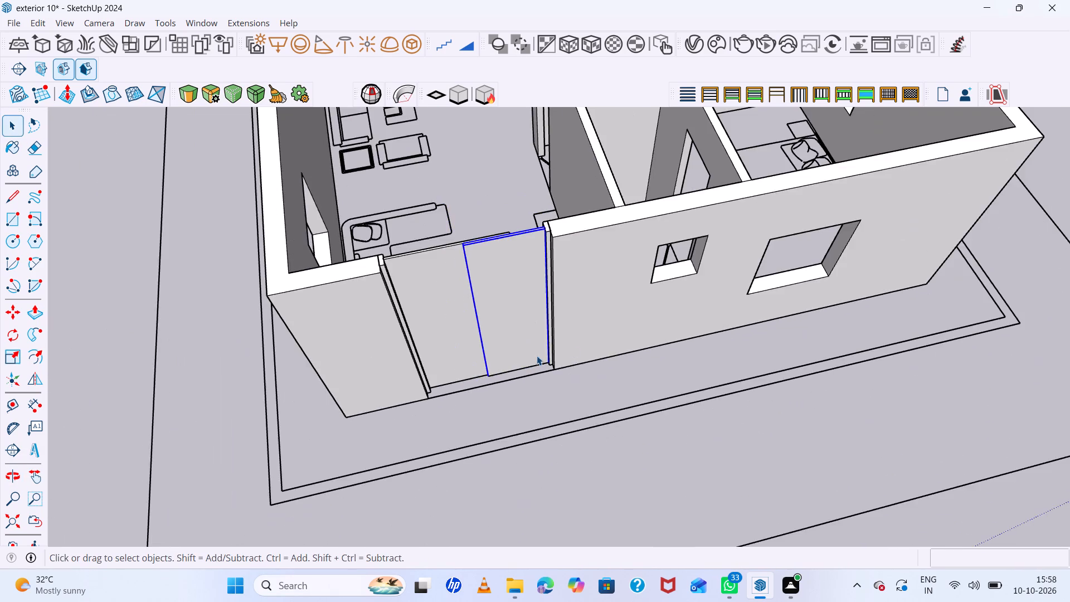
middle_drag(577, 334, 788, 289)
click(703, 346)
scroll(517, 313, up, 5)
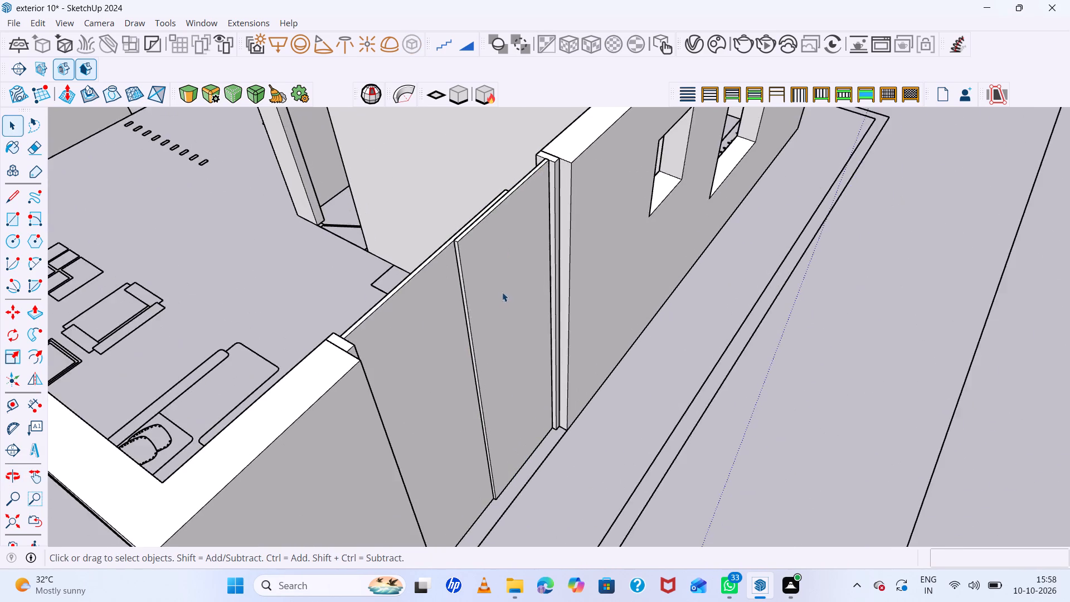
scroll(496, 292, down, 7)
scroll(424, 309, up, 5)
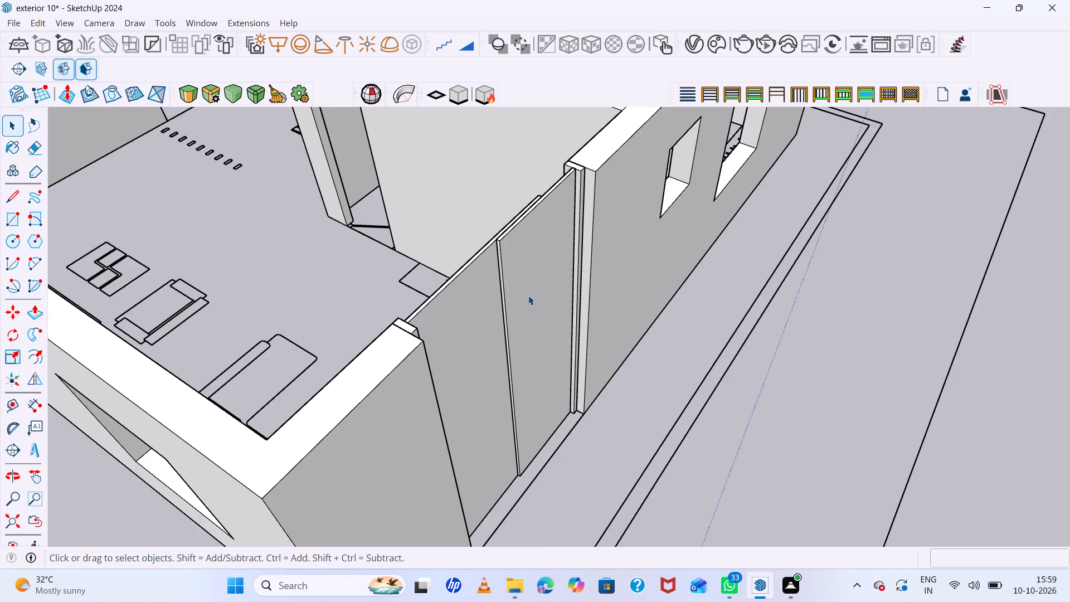
scroll(528, 295, down, 3)
middle_drag(529, 295, 446, 295)
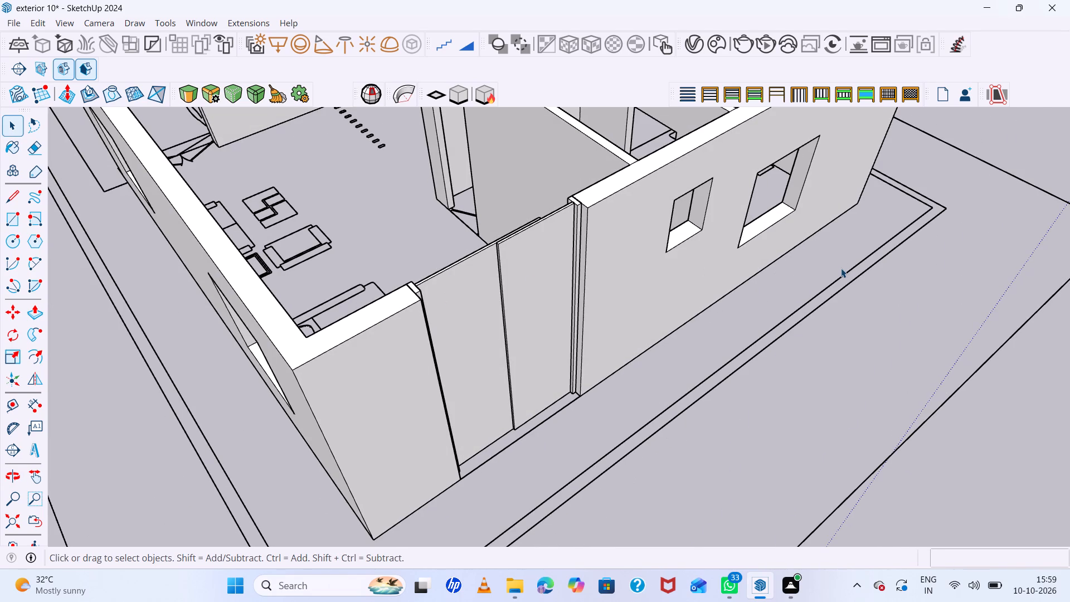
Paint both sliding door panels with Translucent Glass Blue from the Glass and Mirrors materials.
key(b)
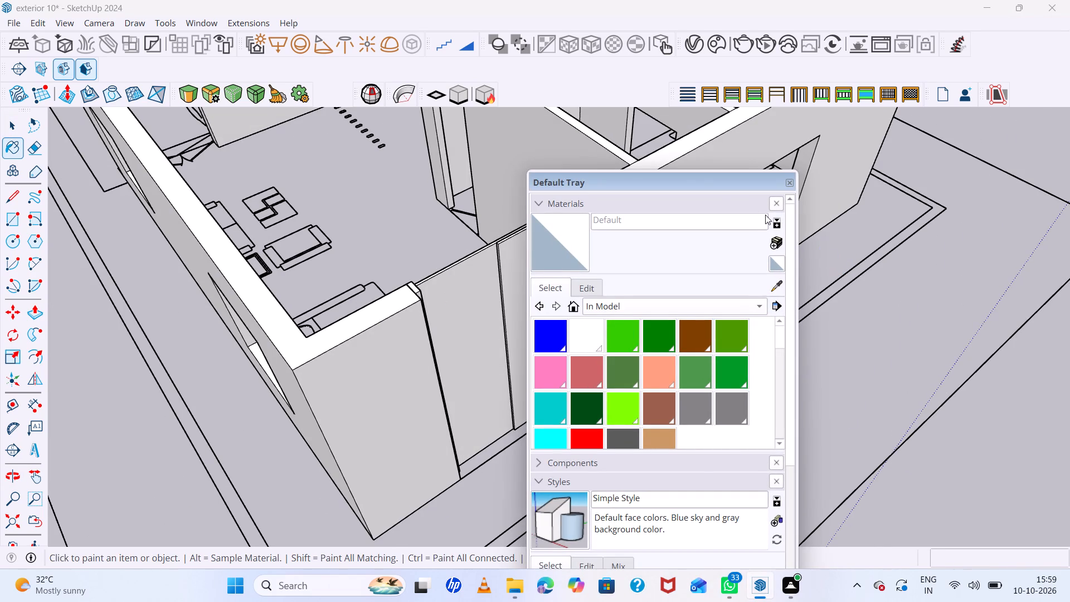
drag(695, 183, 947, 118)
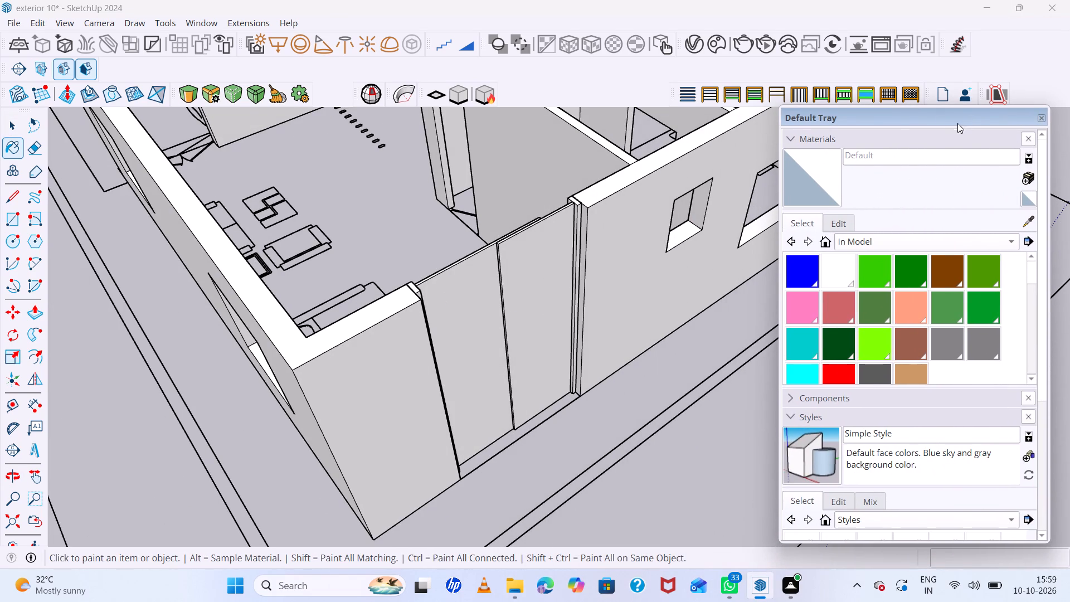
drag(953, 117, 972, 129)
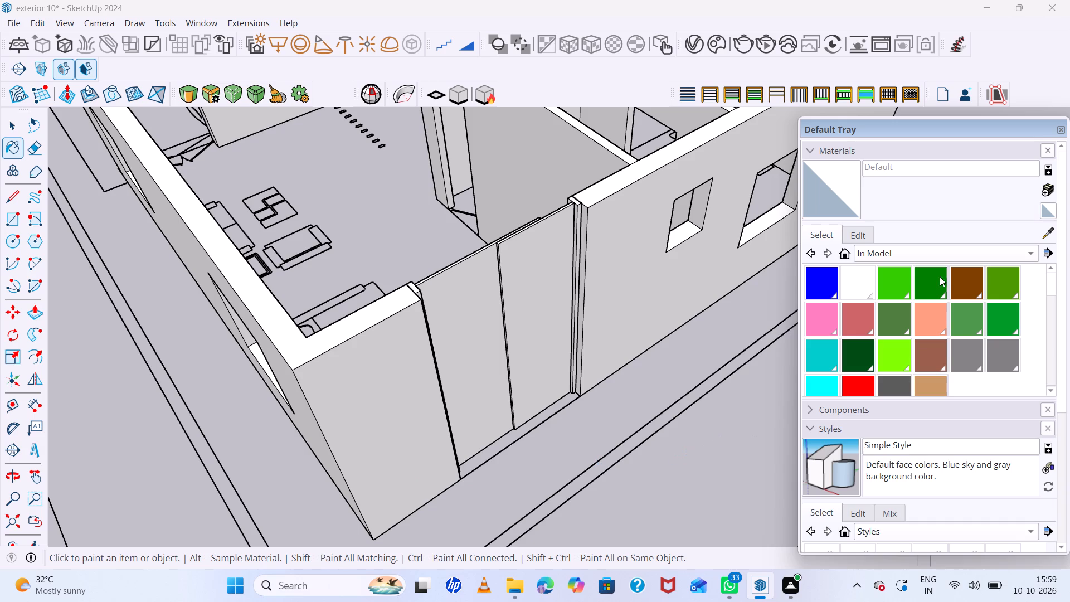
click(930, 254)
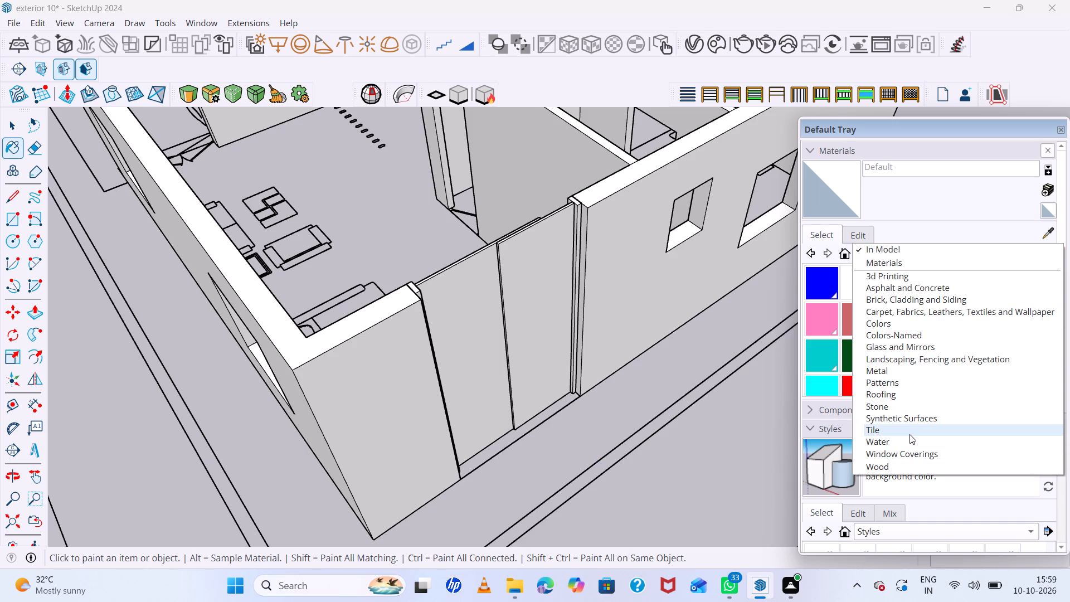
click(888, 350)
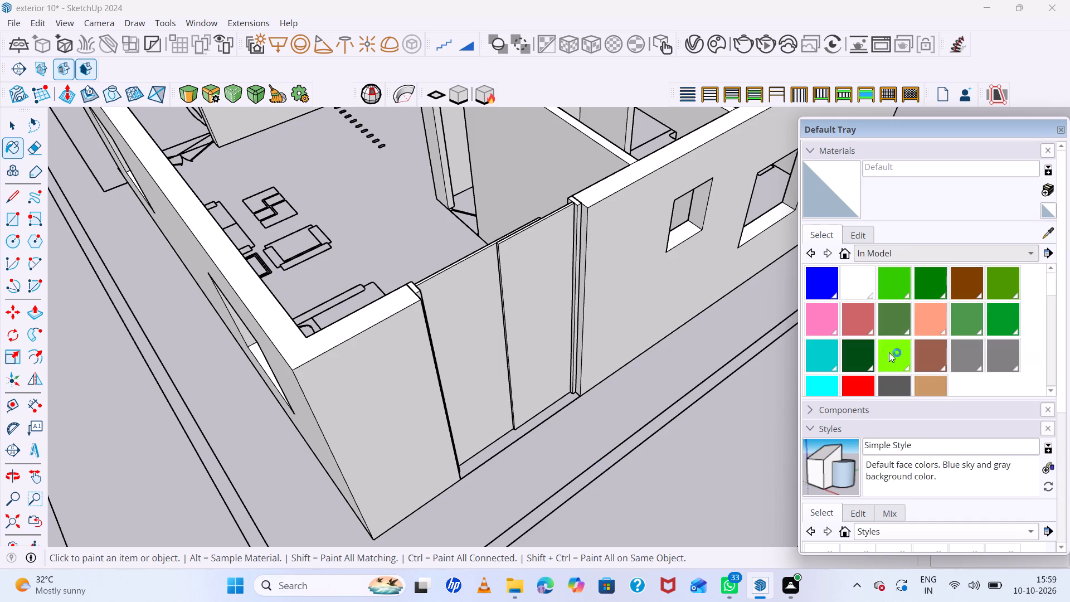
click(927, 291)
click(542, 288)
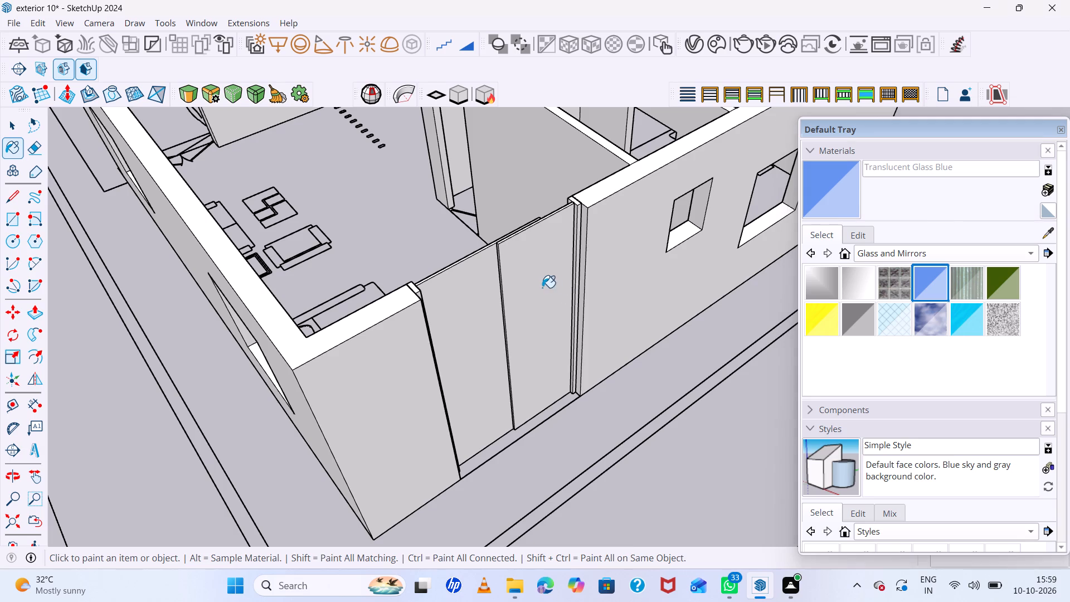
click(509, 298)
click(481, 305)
Examine the glazed sliding door from outside at several angles, including its base and frame posts.
scroll(466, 345, down, 6)
middle_drag(513, 378, 349, 348)
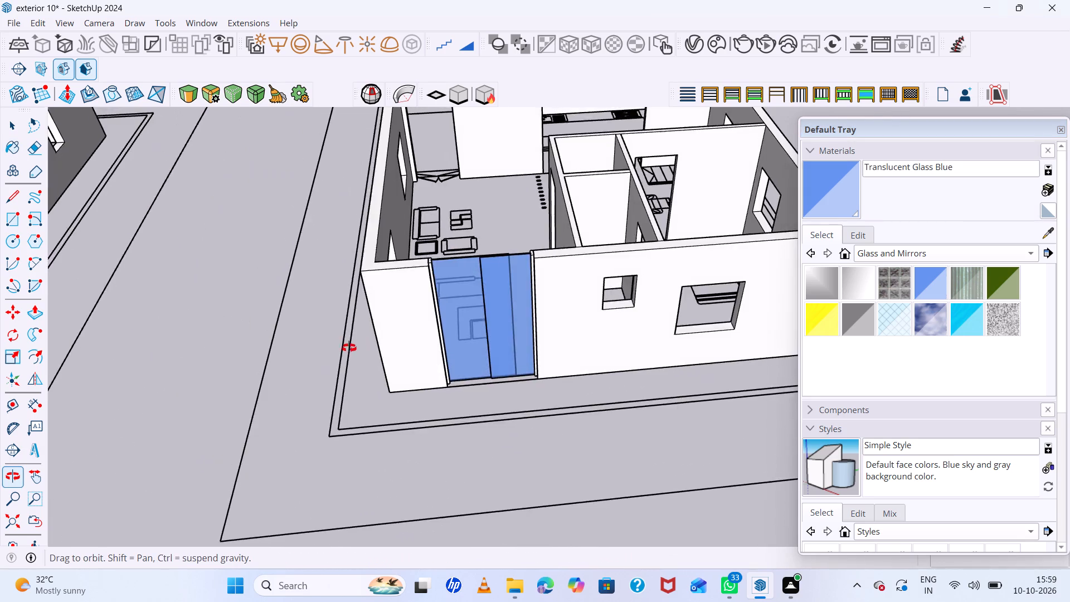
middle_drag(349, 348, 201, 327)
scroll(486, 341, up, 11)
middle_drag(504, 378, 756, 444)
middle_click(756, 444)
scroll(578, 435, down, 14)
middle_drag(570, 441, 520, 336)
middle_drag(516, 334, 507, 329)
middle_drag(502, 325, 361, 289)
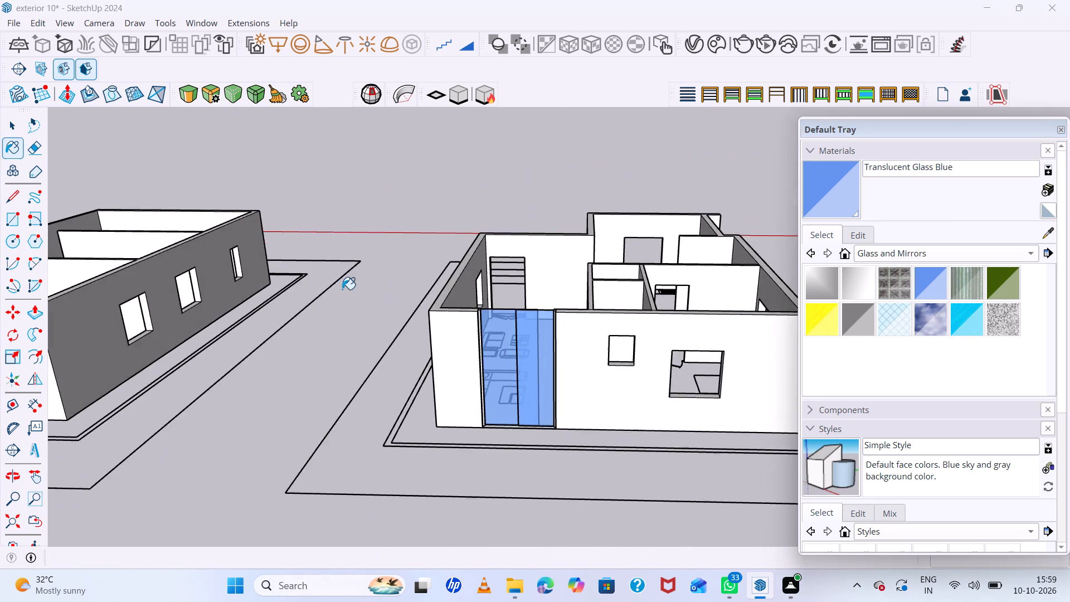
scroll(570, 376, up, 6)
middle_drag(580, 381, 544, 450)
middle_click(543, 452)
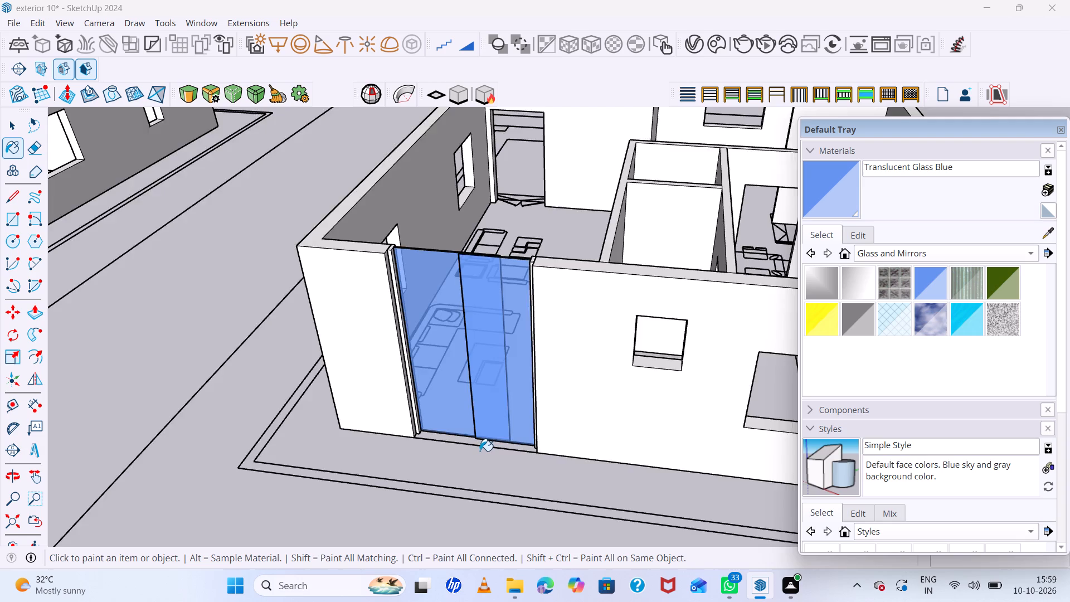
scroll(480, 451, up, 6)
scroll(479, 449, down, 4)
middle_drag(479, 449, 480, 436)
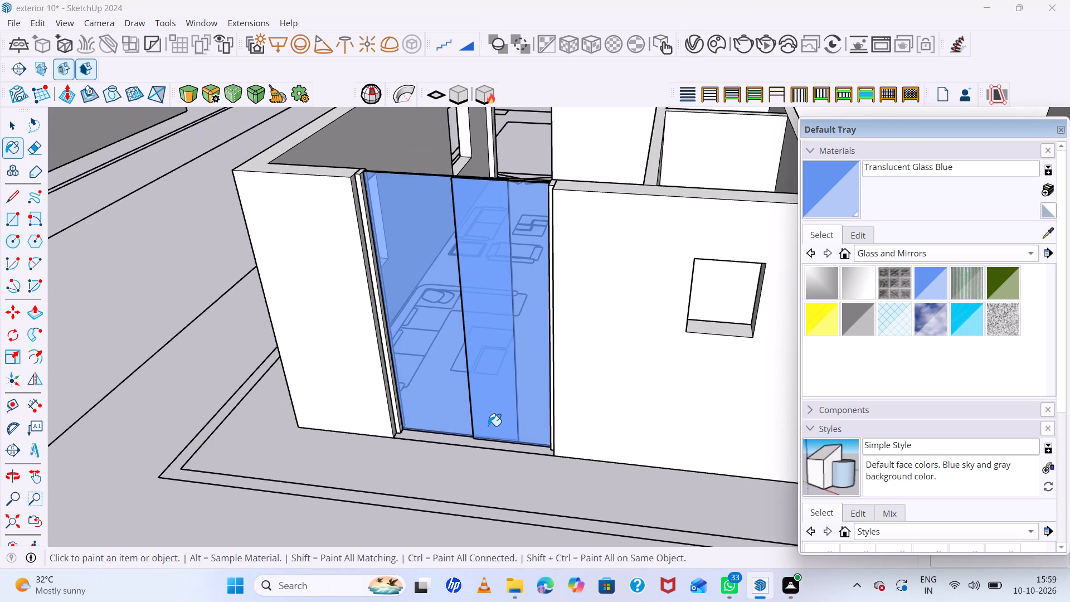
Undo the glass painting, both door panels and the frame posts, back to the empty door opening.
key(ctrl+z)
key(ctrl+z)
key(ctrl+z)
key(ctrl+z)
key(ctrl+z)
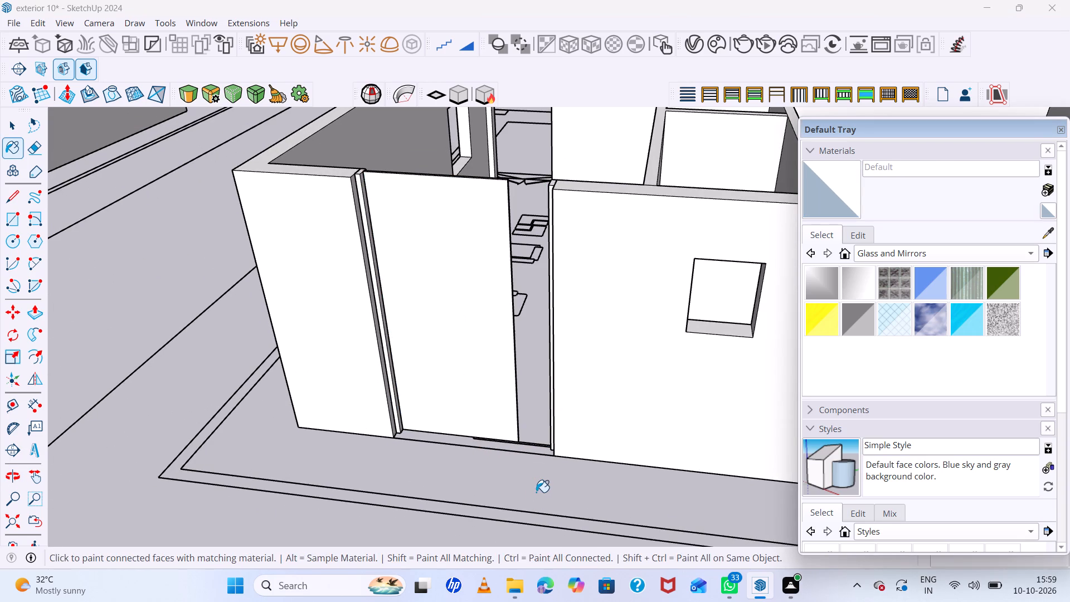
key(ctrl+z)
key(ctrl+z)
key(ctrl+z)
key(ctrl+z)
key(ctrl+z)
key(ctrl+z)
key(ctrl+z)
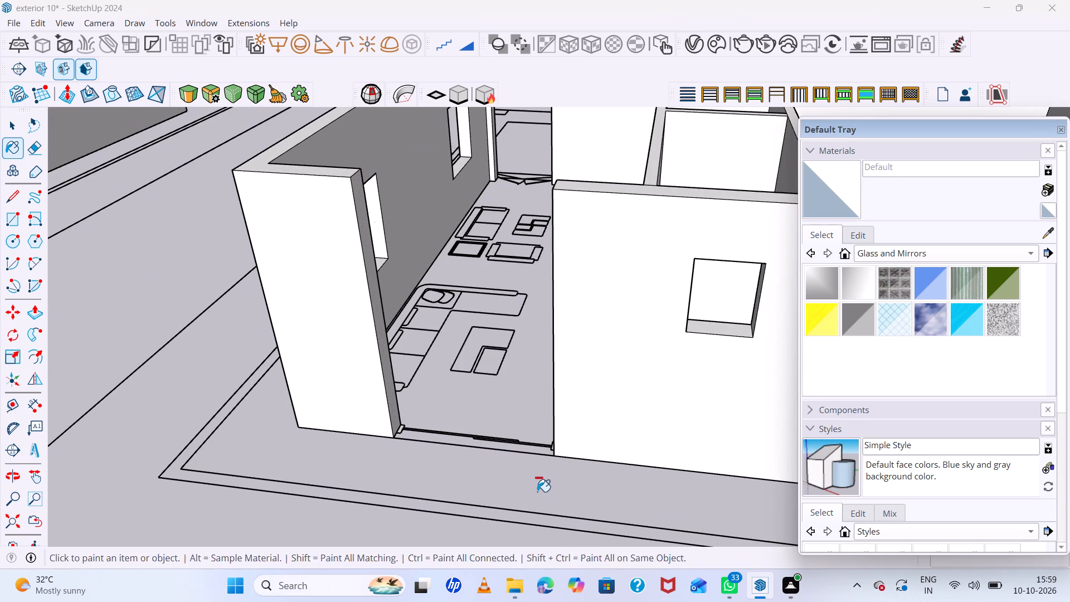
key(ctrl+z)
key(ctrl+z)
key(ctrl+z)
Examine the empty sliding-door opening and its plan outline on the floor.
scroll(481, 435, up, 7)
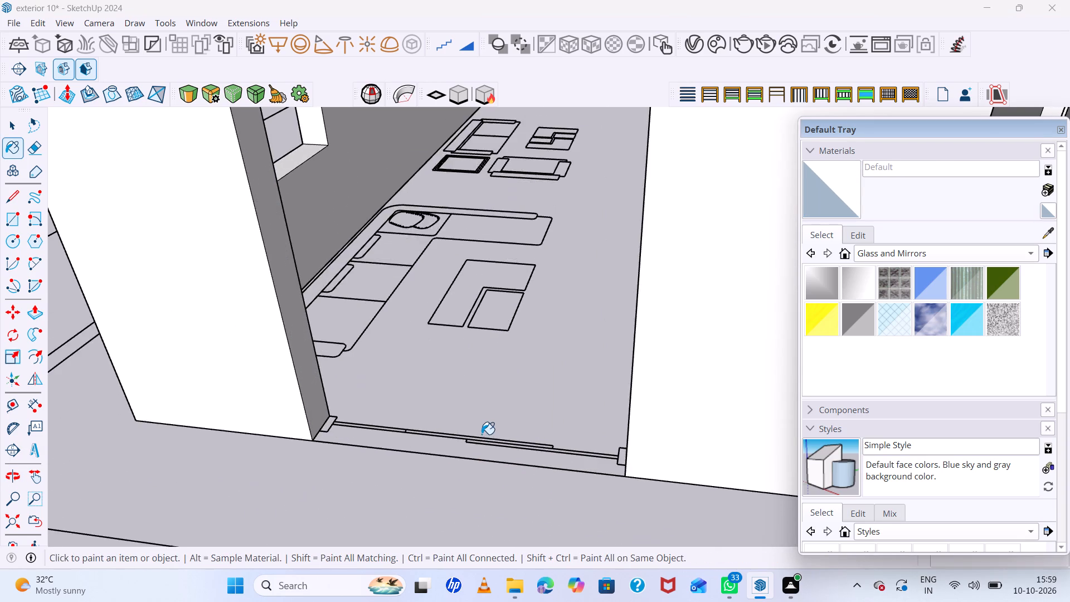
middle_drag(503, 451, 558, 543)
scroll(554, 444, down, 6)
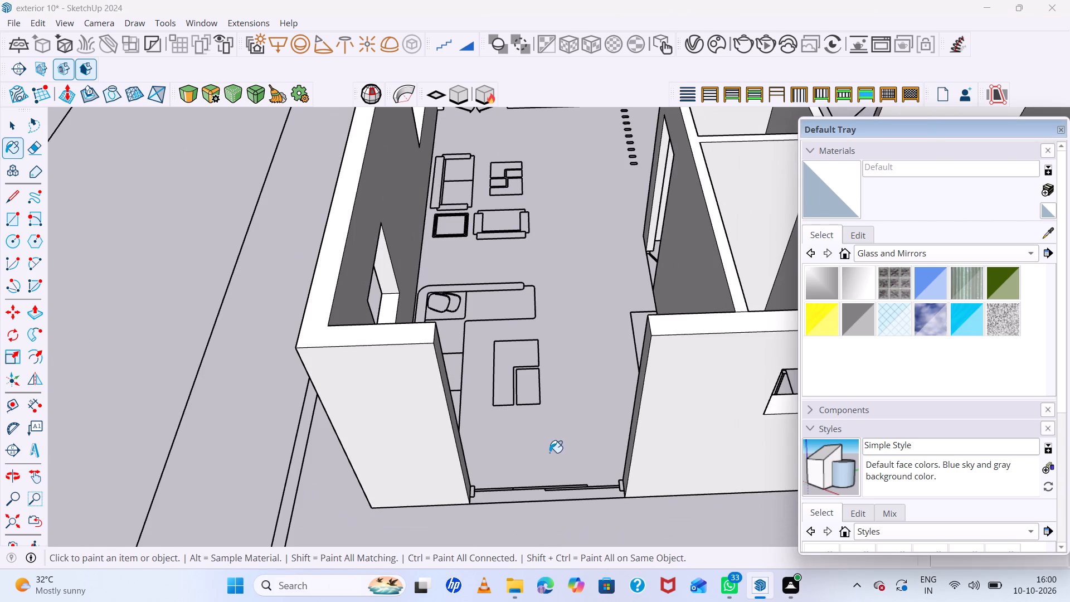
key(space)
scroll(534, 505, up, 10)
middle_drag(533, 494, 521, 513)
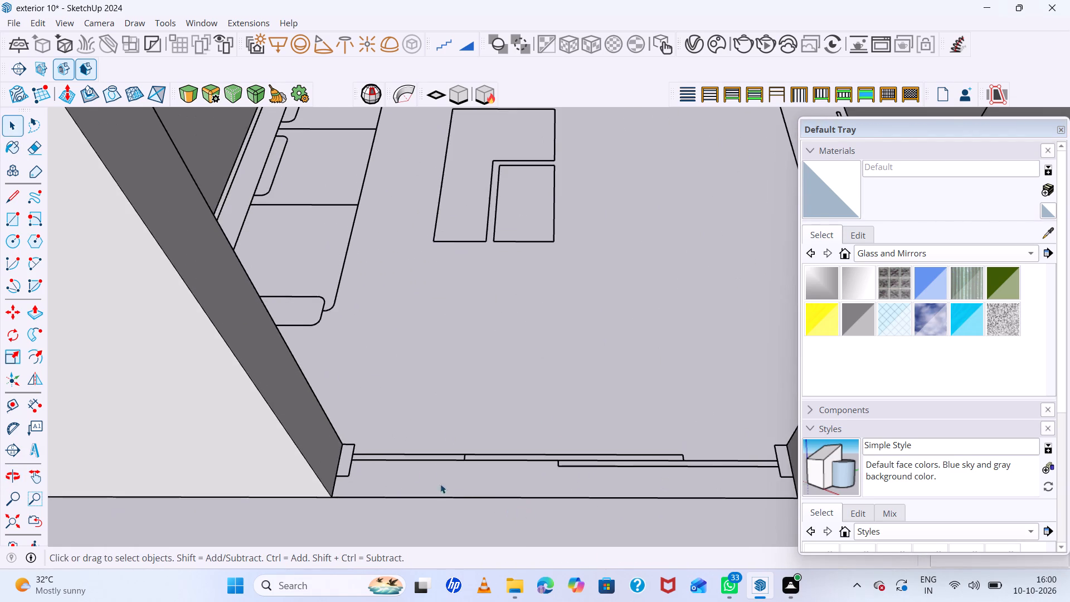
scroll(407, 464, up, 7)
scroll(333, 445, up, 6)
scroll(335, 443, down, 20)
scroll(335, 443, down, 10)
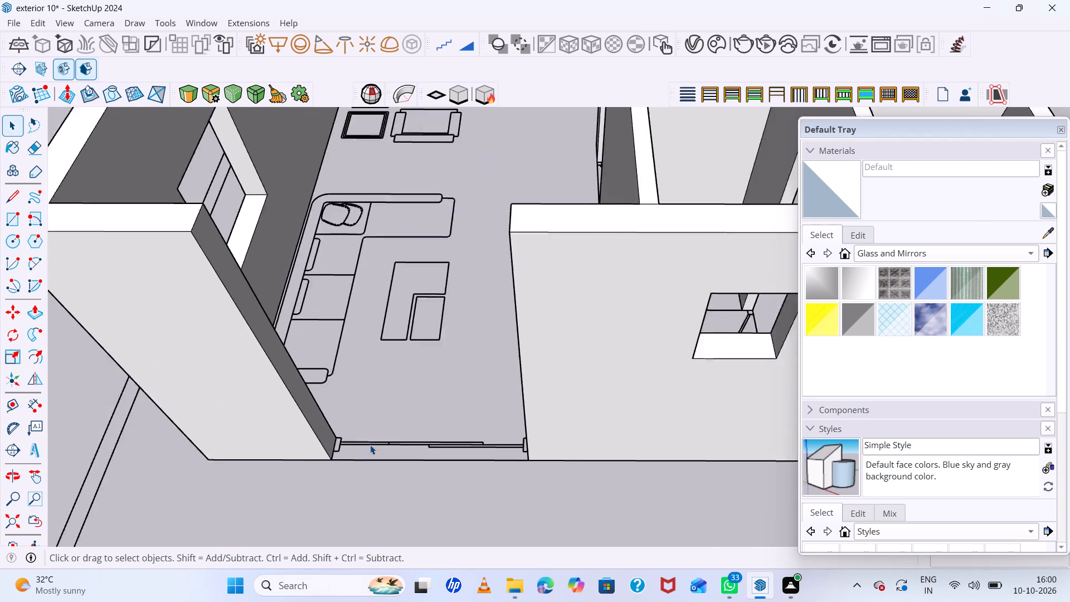
scroll(370, 445, down, 4)
middle_drag(402, 459, 484, 301)
middle_click(484, 301)
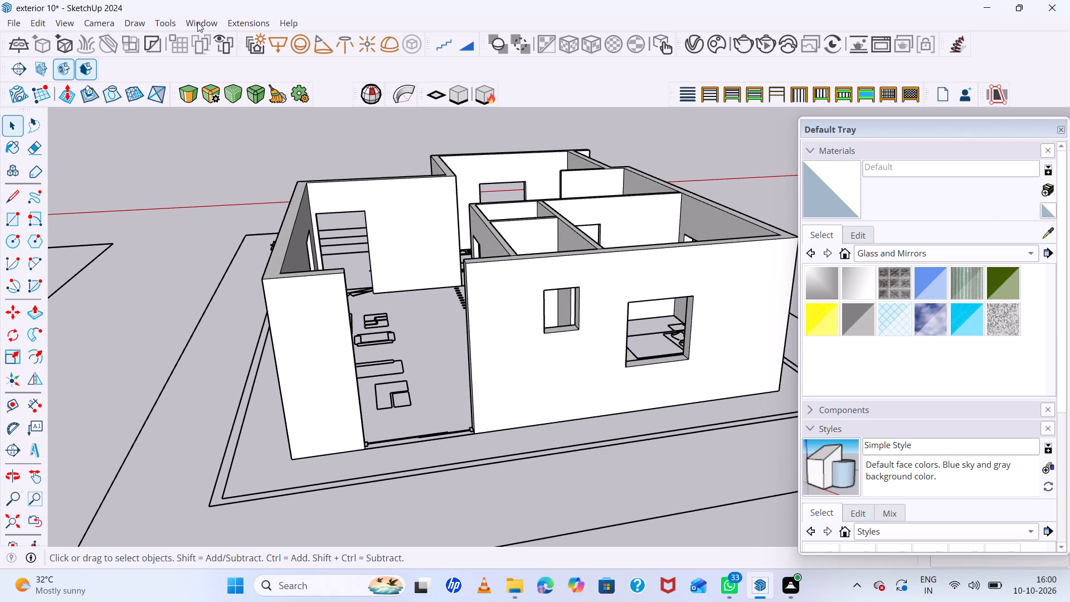
Open 3D Warehouse and search its models for "double door window".
click(191, 26)
click(272, 130)
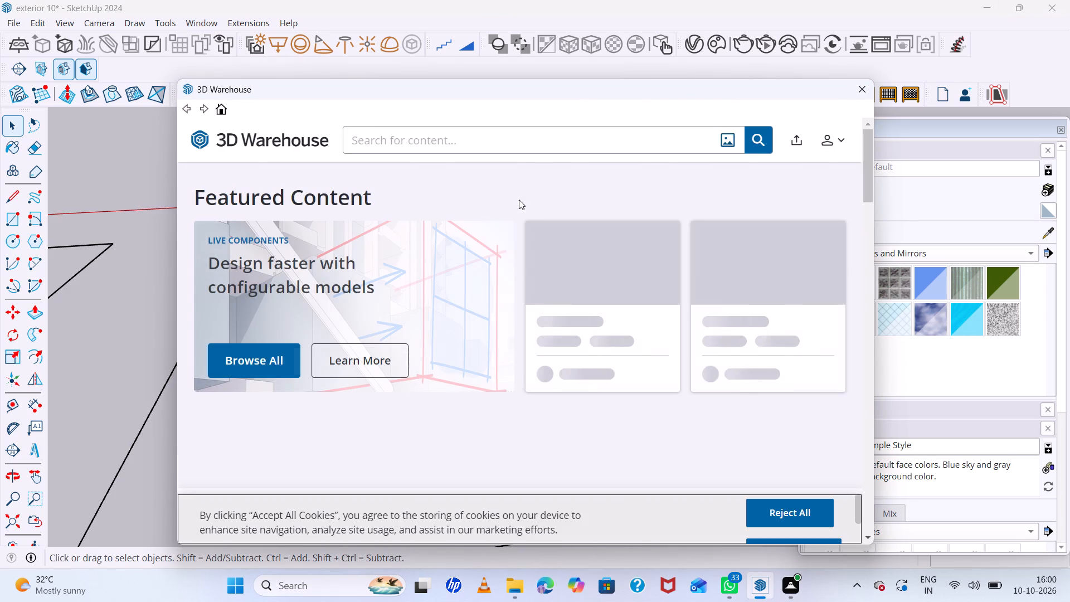
click(522, 152)
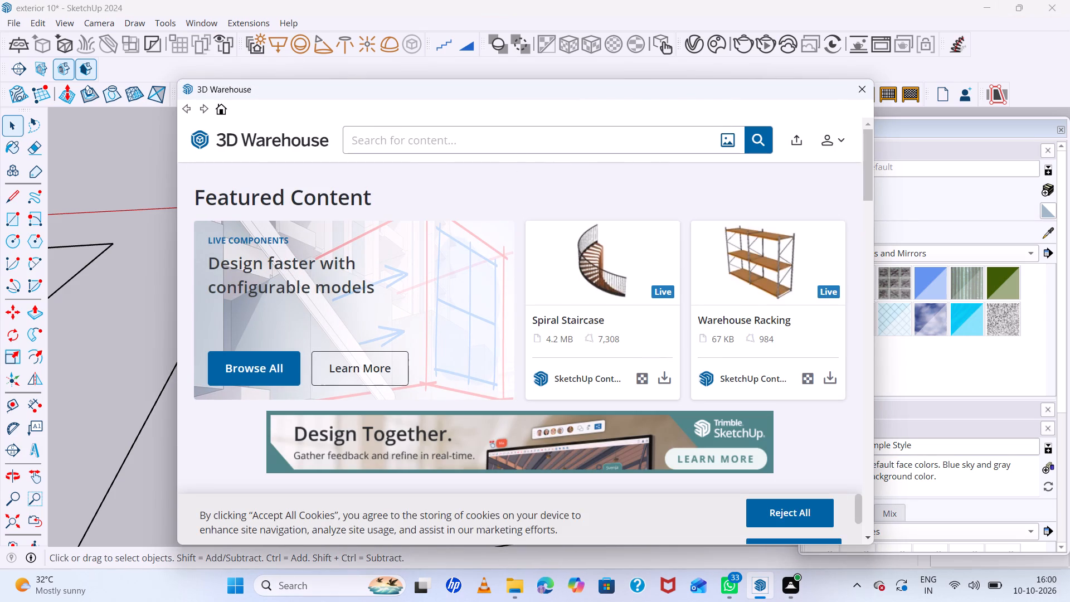
text(double)
key(space)
text(win)
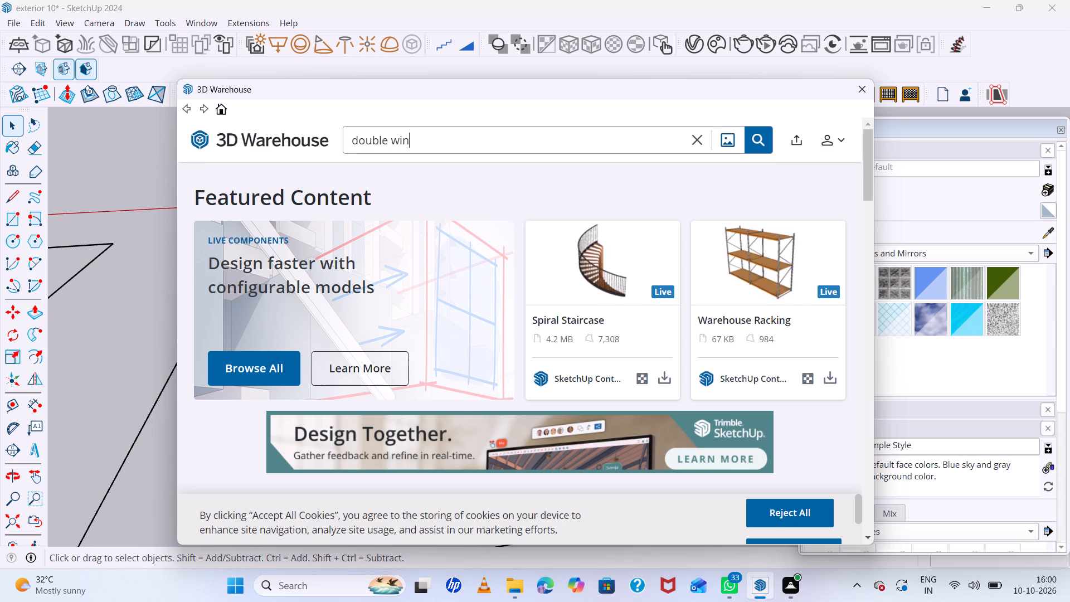
key(BackSpace)
key(BackSpace)
key(BackSpace)
text(door)
key(n)
key(BackSpace)
key(space)
text(windo)
key(w)
key(Return)
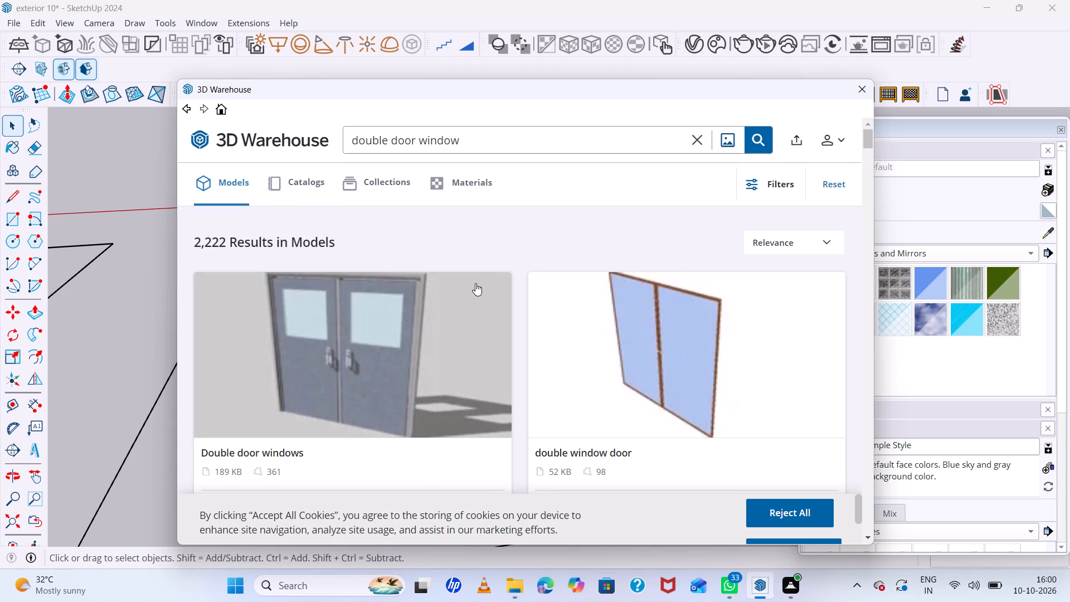
Browse the model results for a glazed double door suited to the empty sliding-door opening.
scroll(459, 309, down, 5)
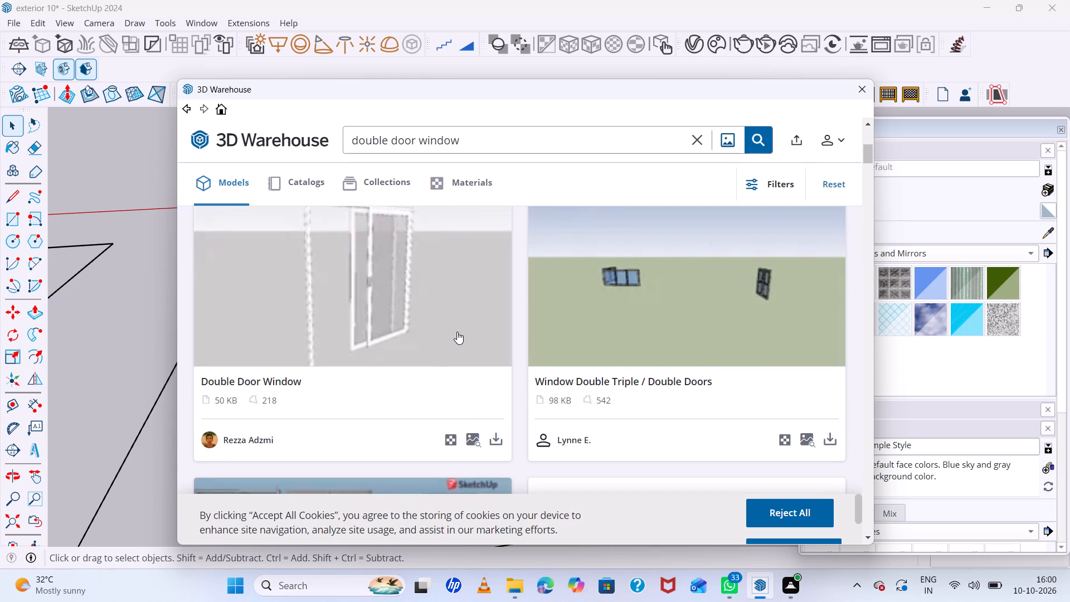
scroll(457, 332, down, 16)
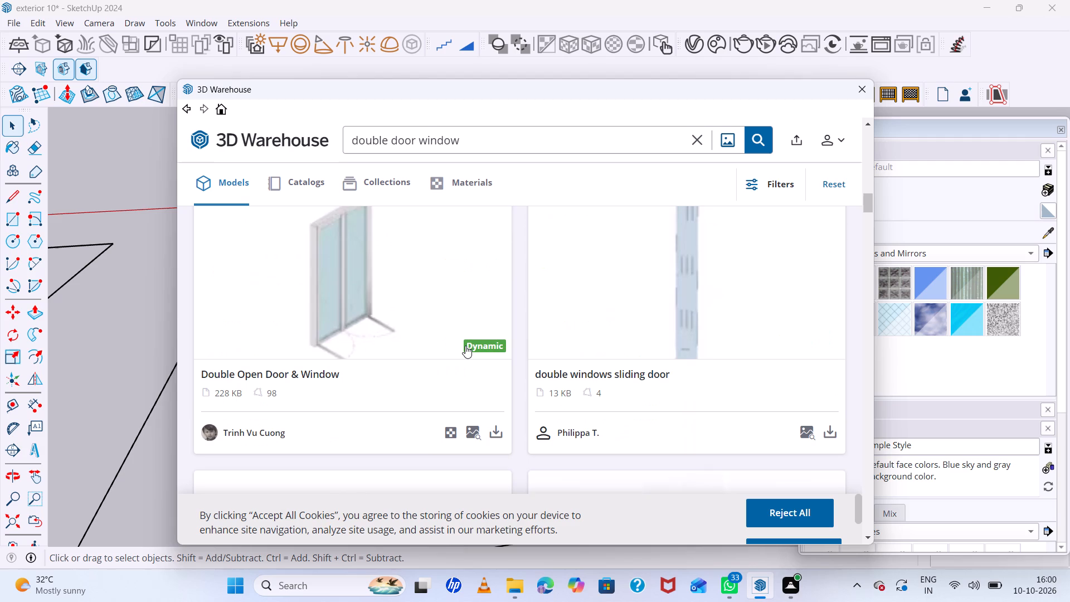
scroll(465, 346, down, 4)
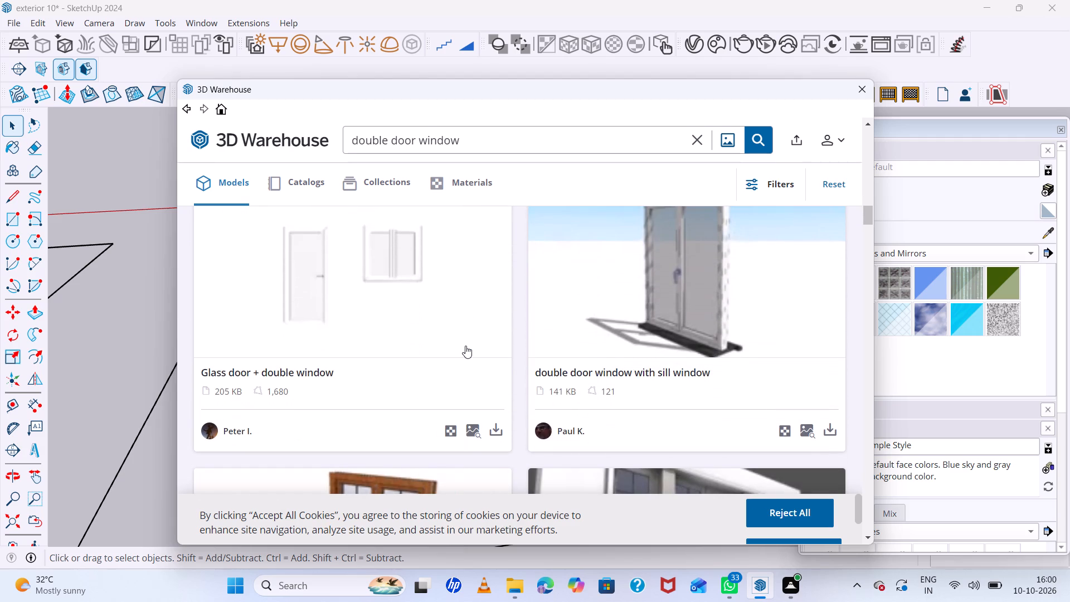
scroll(465, 346, down, 3)
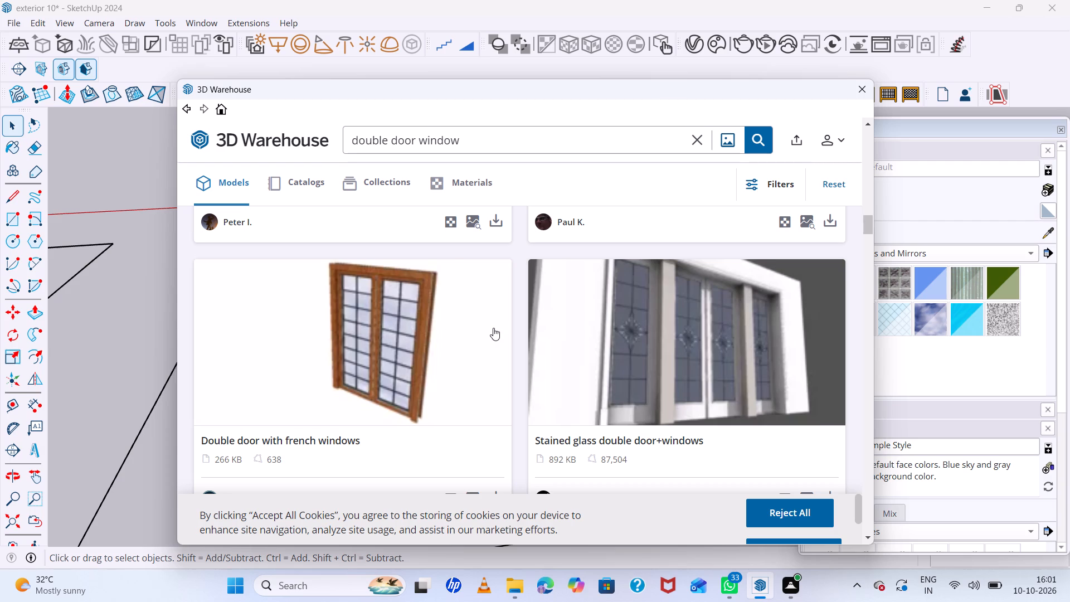
scroll(454, 326, down, 8)
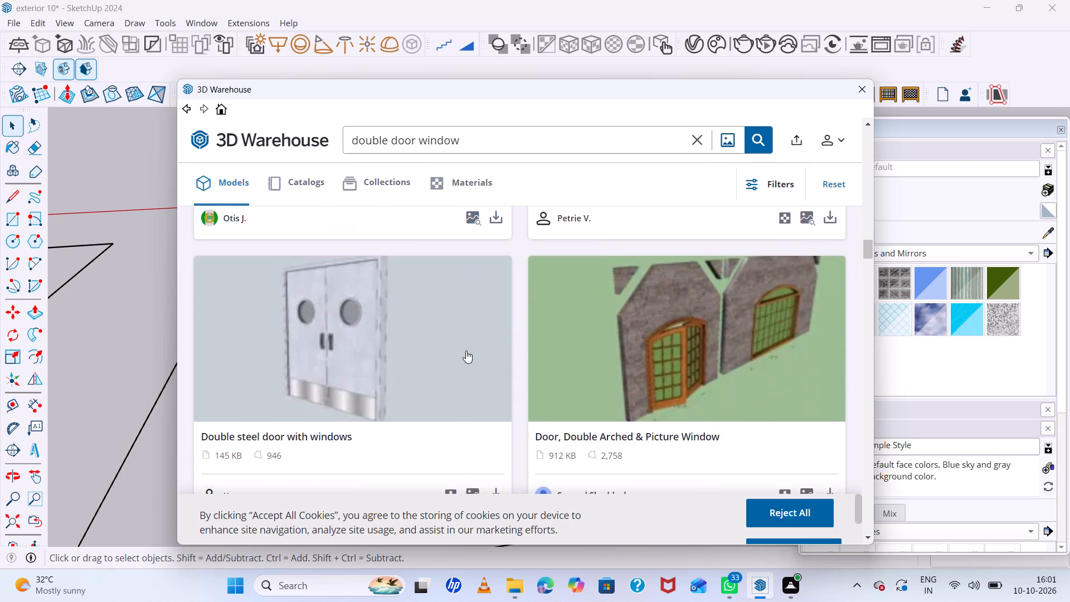
scroll(466, 351, up, 7)
scroll(641, 300, up, 4)
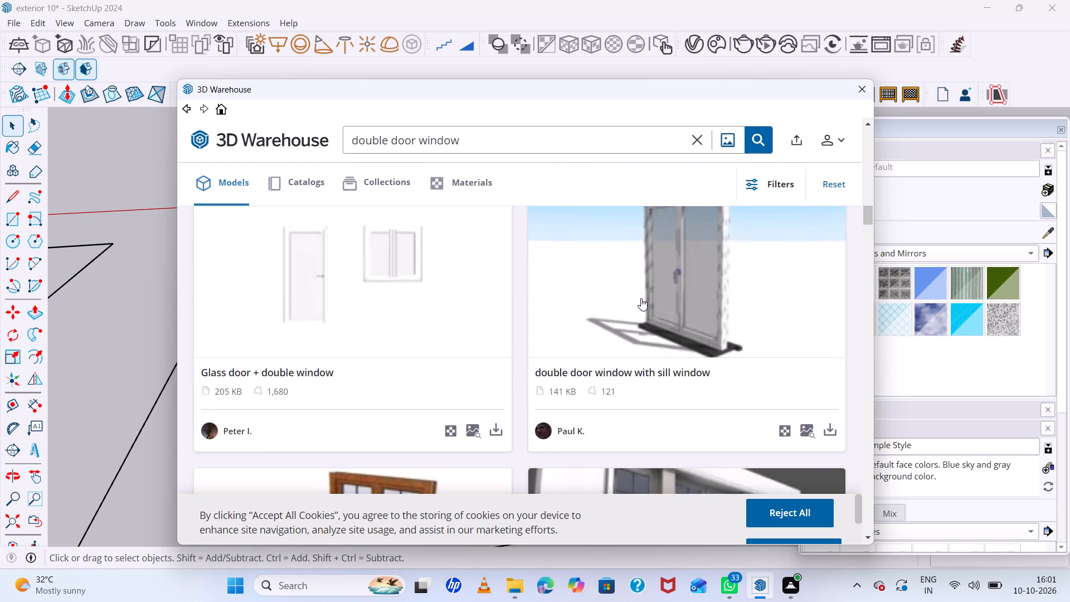
Download "double door window with sill window" into the model and place it on the ground outside the sliding-door opening.
click(689, 282)
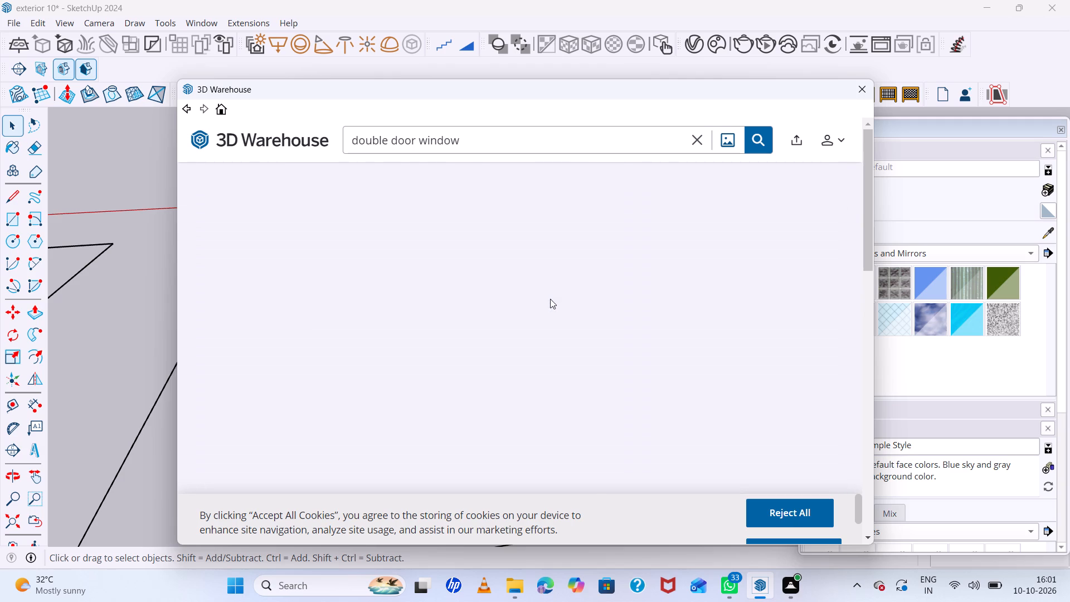
scroll(550, 299, down, 7)
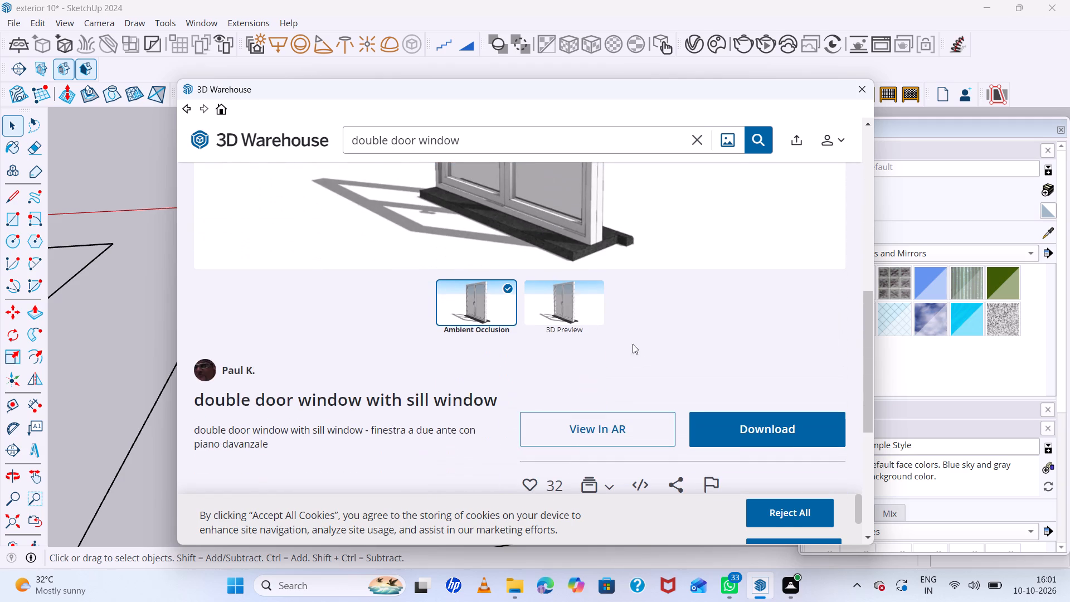
click(722, 436)
click(487, 333)
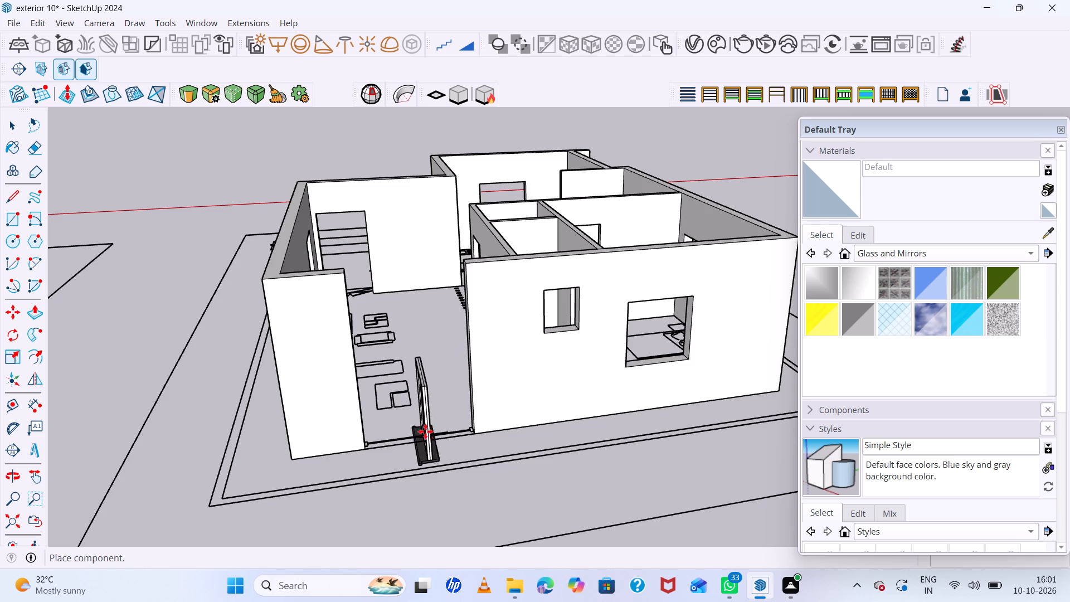
scroll(425, 431, down, 3)
click(439, 476)
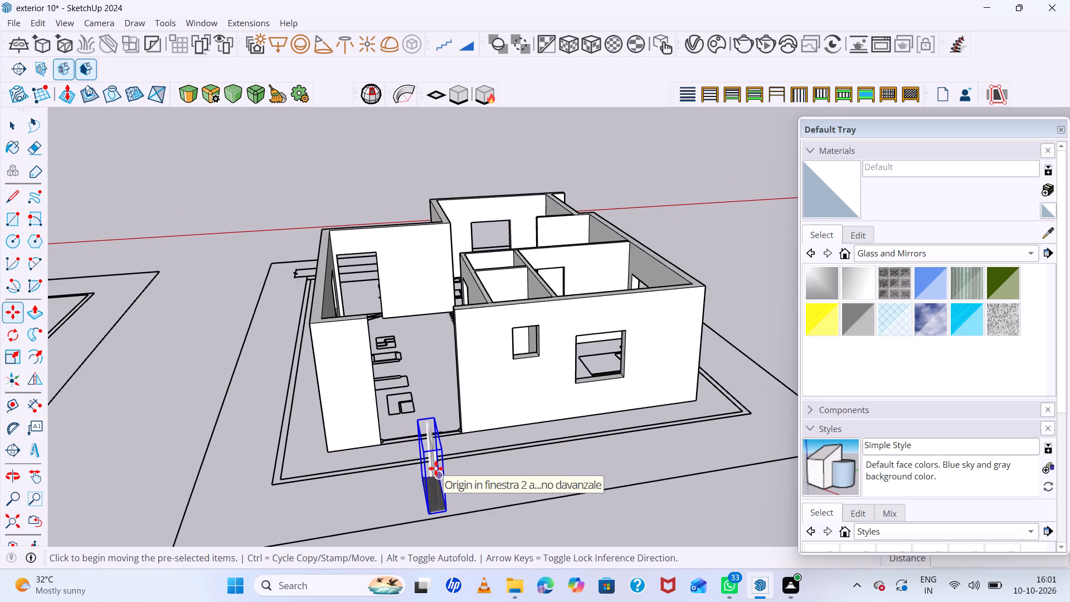
Rotate the placed double door window horizontally about a quarter turn so it faces outward, parallel to the wall with the opening.
key(q)
scroll(461, 520, up, 5)
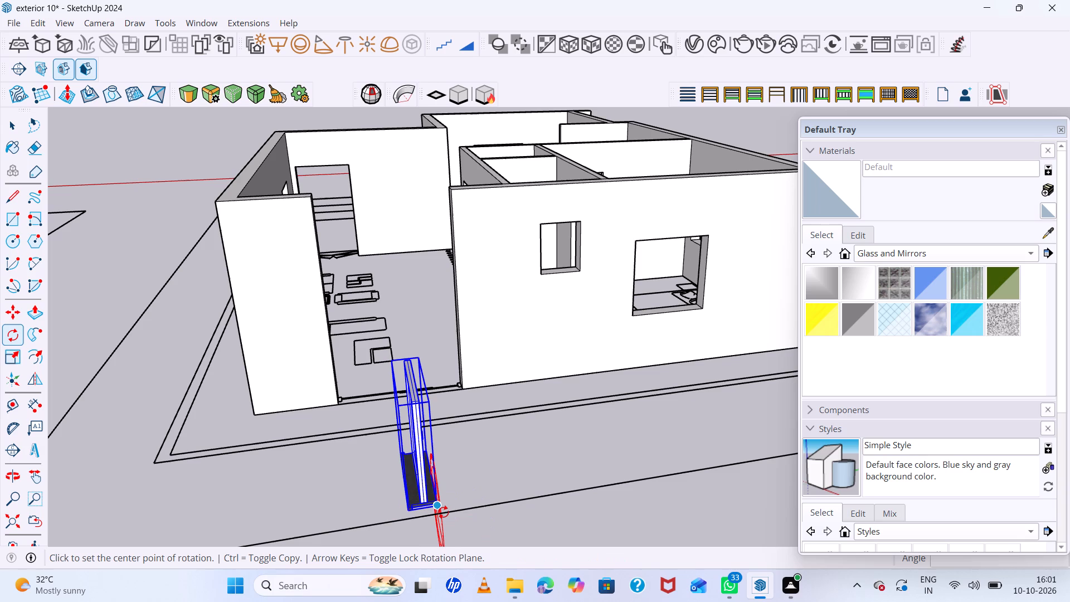
click(447, 517)
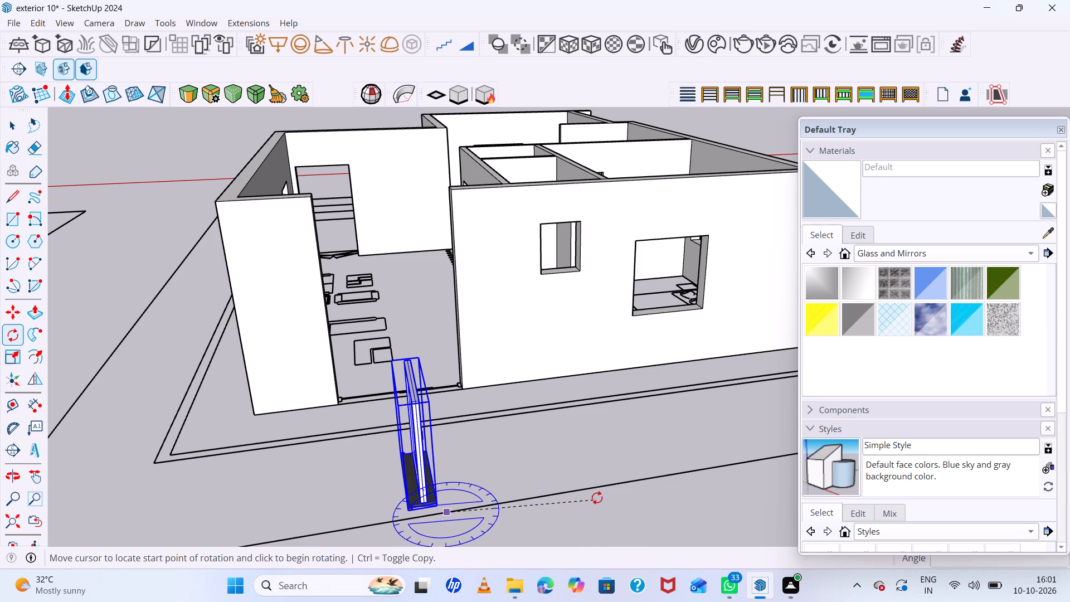
click(614, 488)
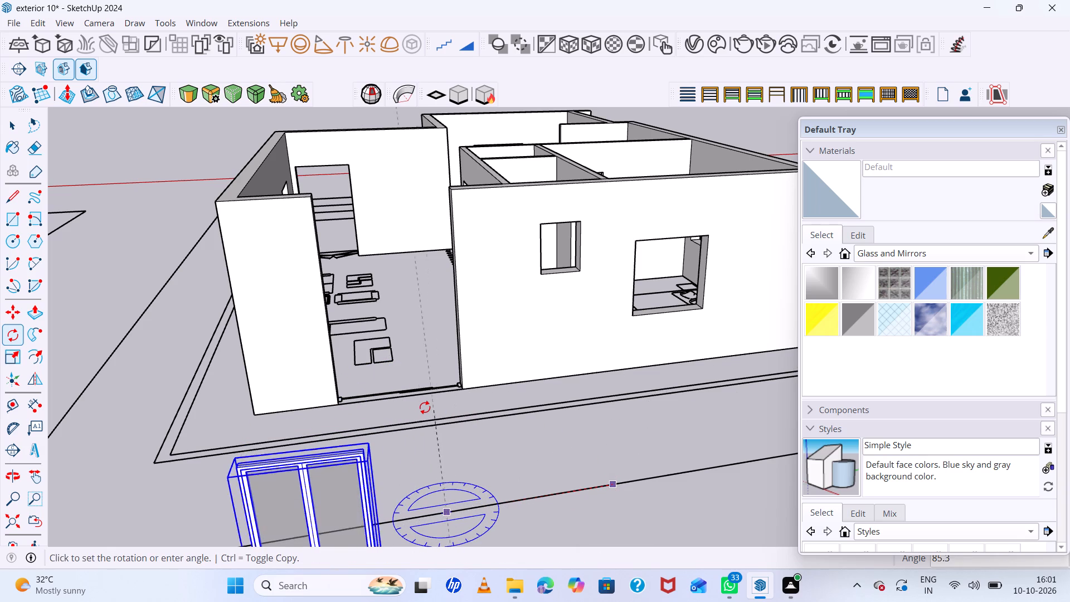
click(418, 406)
scroll(481, 401, down, 6)
scroll(429, 470, up, 5)
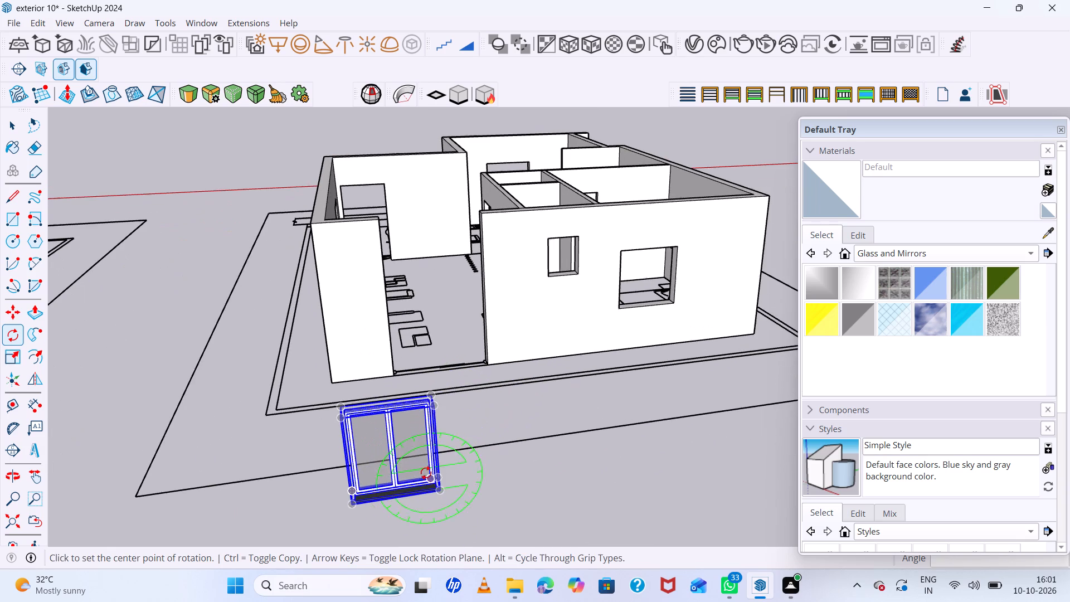
Explode the double door window component and delete its dark base sill.
right_click(419, 482)
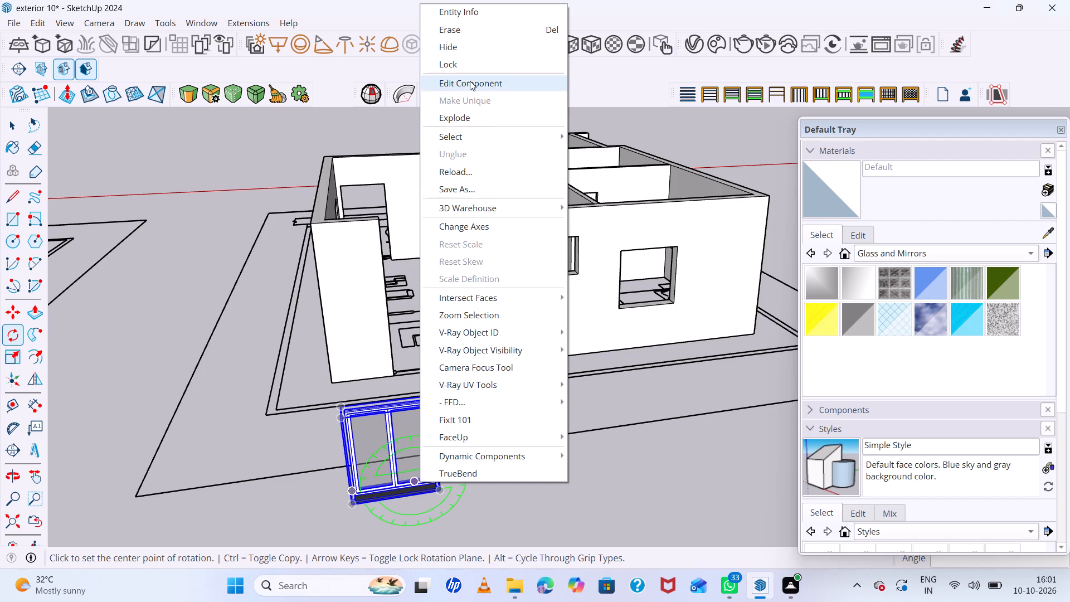
double_click(500, 117)
scroll(393, 480, up, 6)
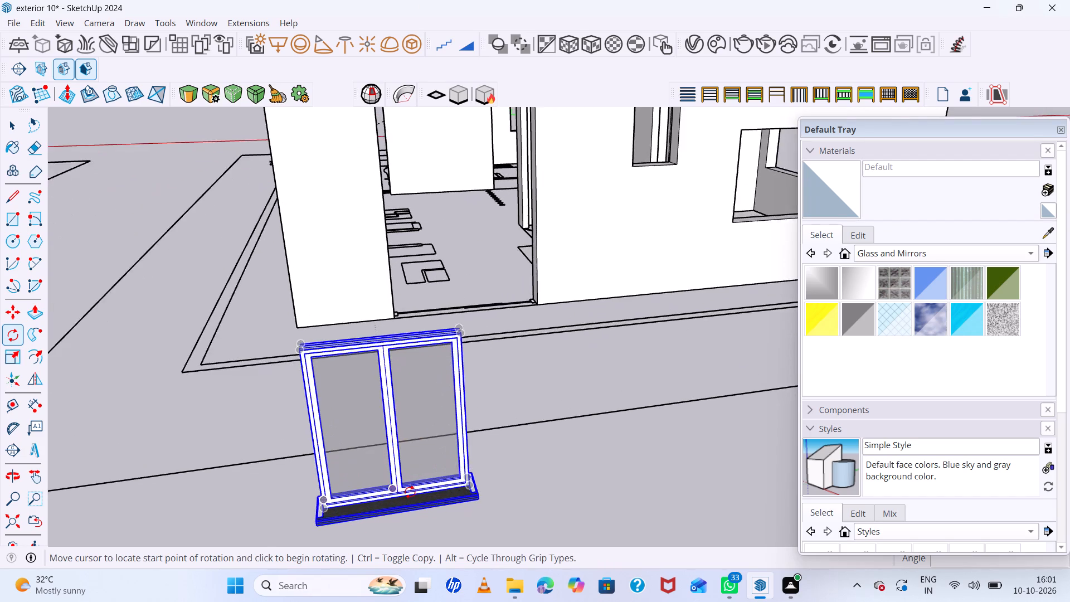
scroll(410, 492, up, 4)
middle_drag(453, 496, 427, 480)
key(space)
scroll(427, 476, up, 4)
click(430, 455)
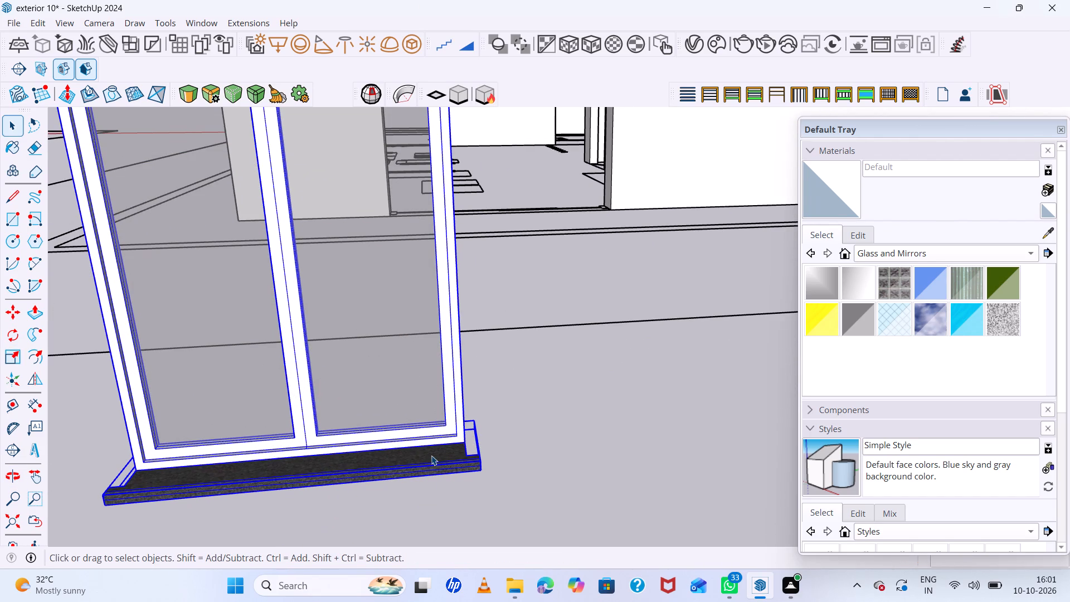
click(431, 455)
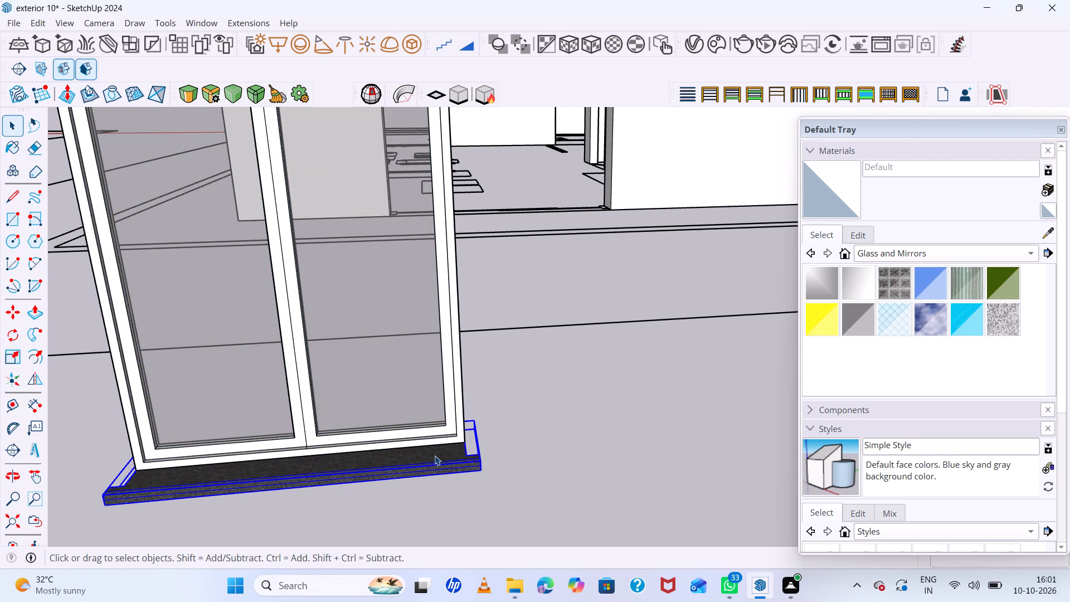
key(Delete)
Move the framed glass door by its bottom corner onto the matching bottom corner of the sliding-door opening.
click(437, 435)
scroll(499, 453, down, 6)
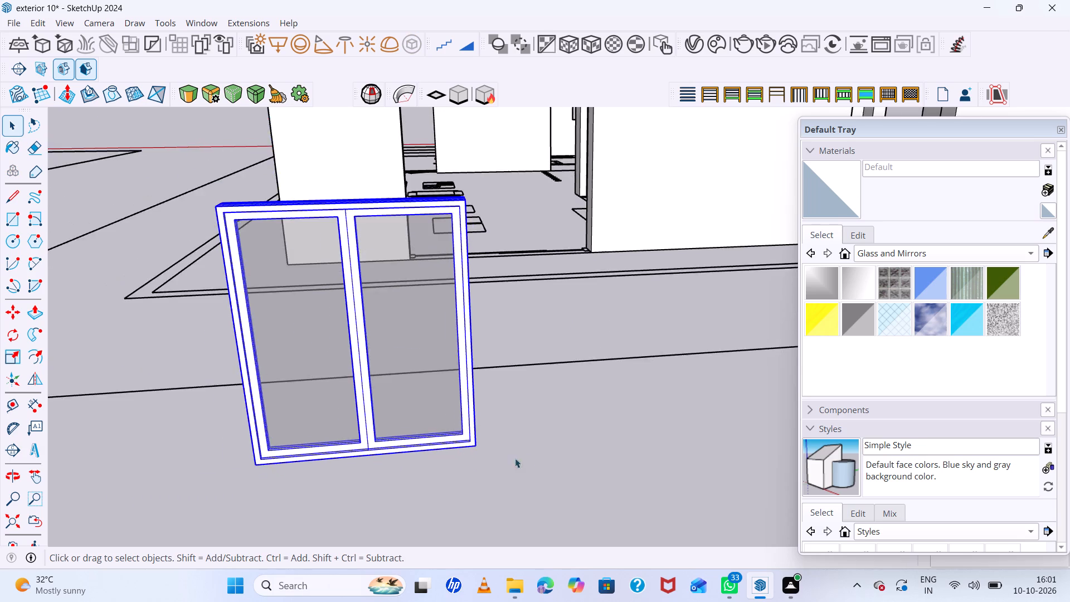
scroll(530, 455, down, 5)
scroll(359, 457, up, 4)
key(m)
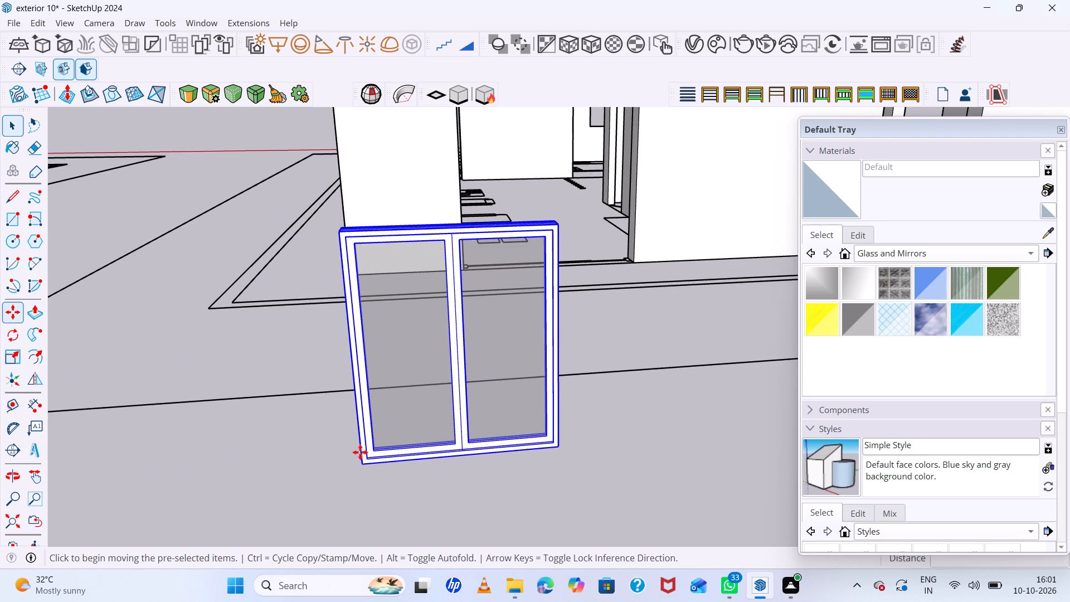
click(363, 464)
scroll(521, 355, down, 5)
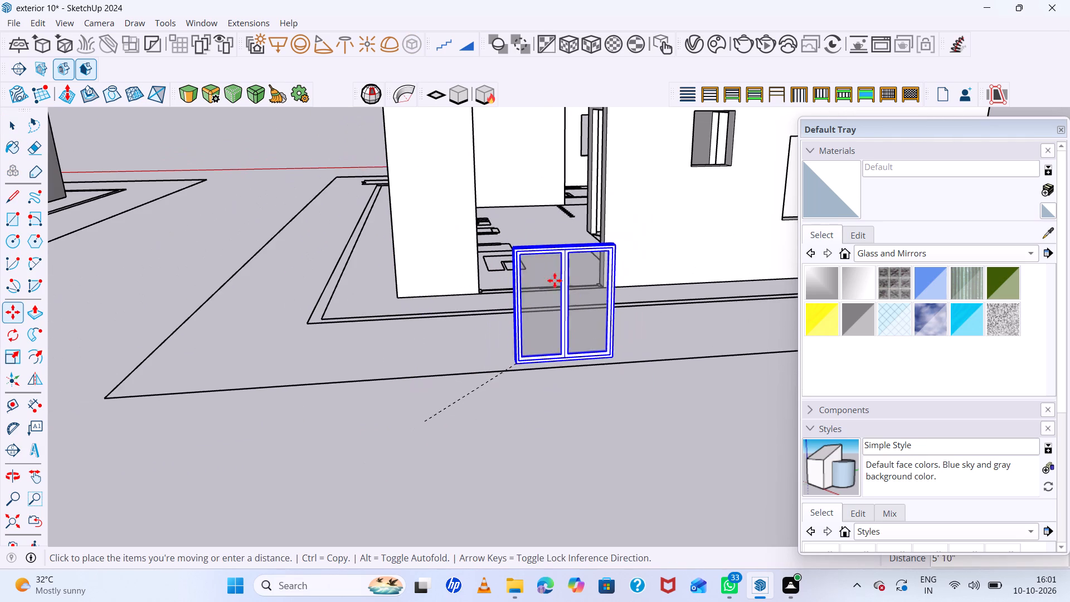
scroll(541, 266, up, 7)
middle_drag(503, 307, 464, 331)
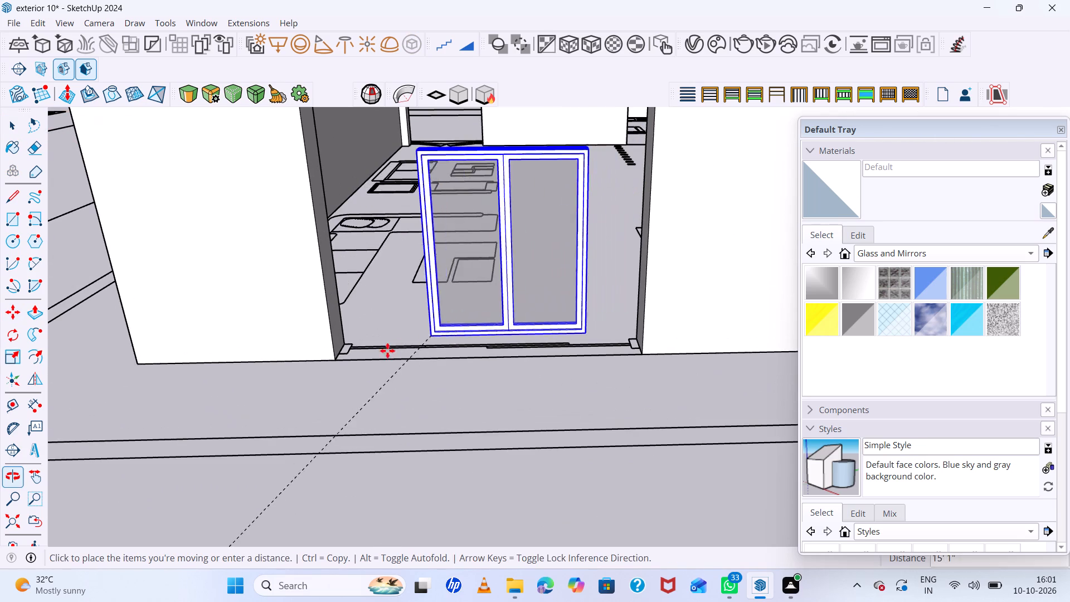
click(338, 357)
Scale the framed glass door's width by about 1.52 along the green axis to reach the opening's opposite side.
scroll(439, 355, down, 5)
middle_drag(504, 365, 475, 386)
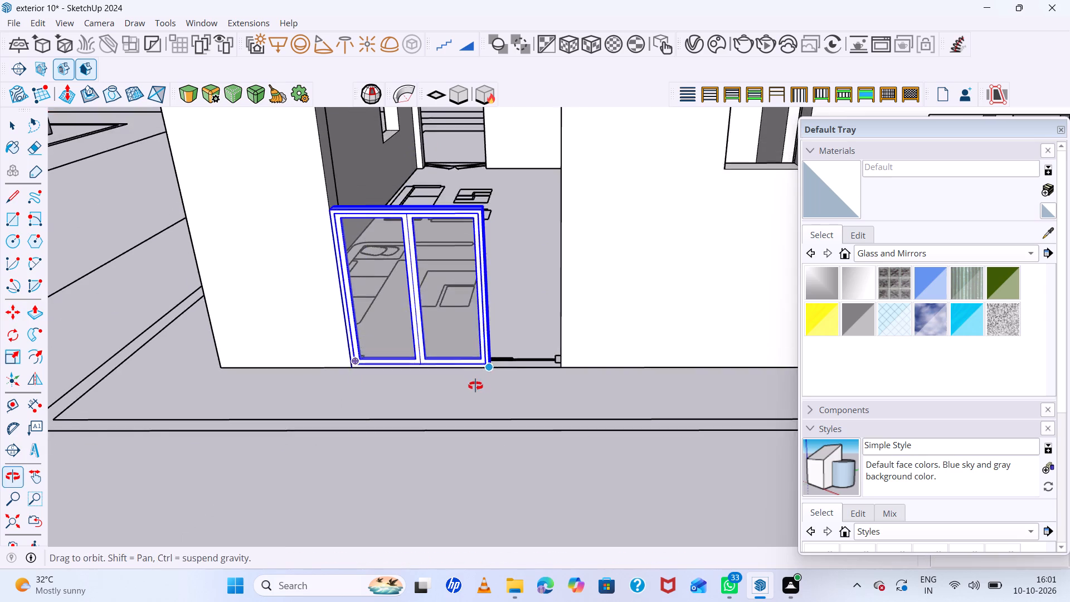
middle_drag(475, 386, 471, 394)
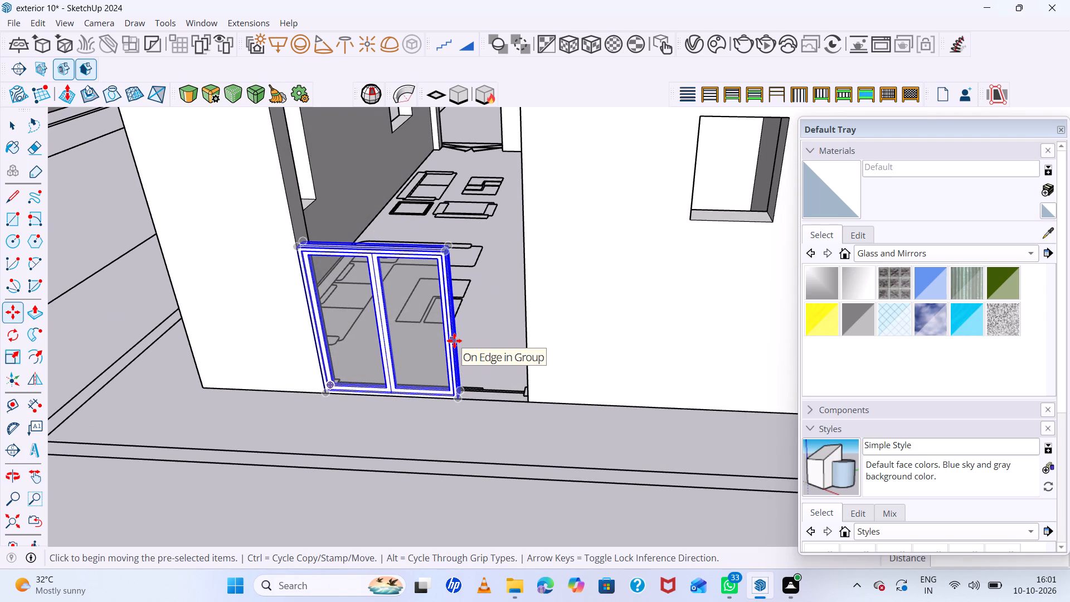
key(s)
scroll(456, 326, up, 6)
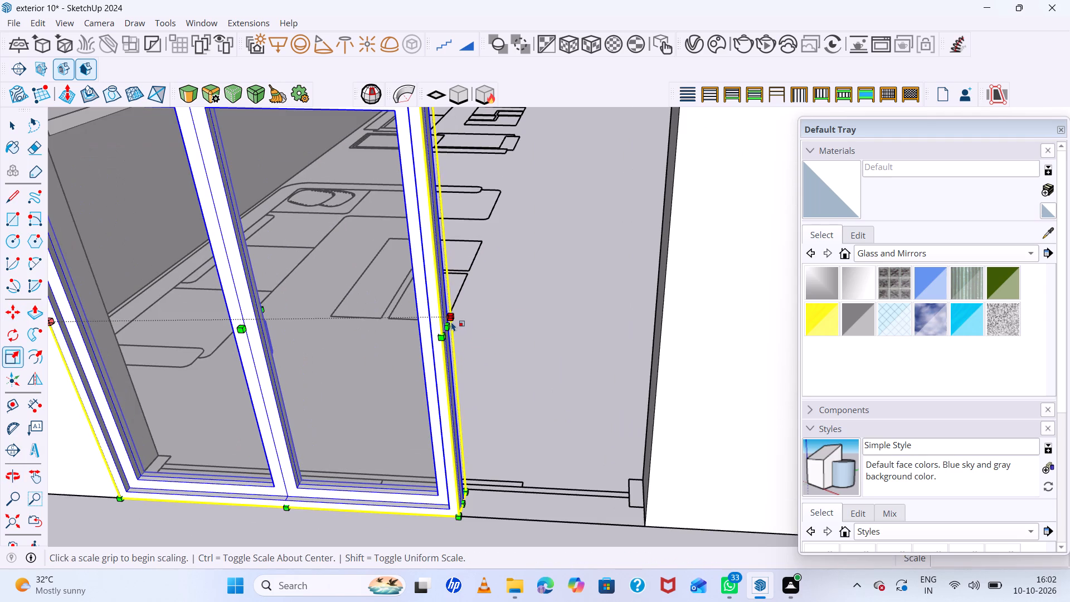
click(450, 323)
click(665, 321)
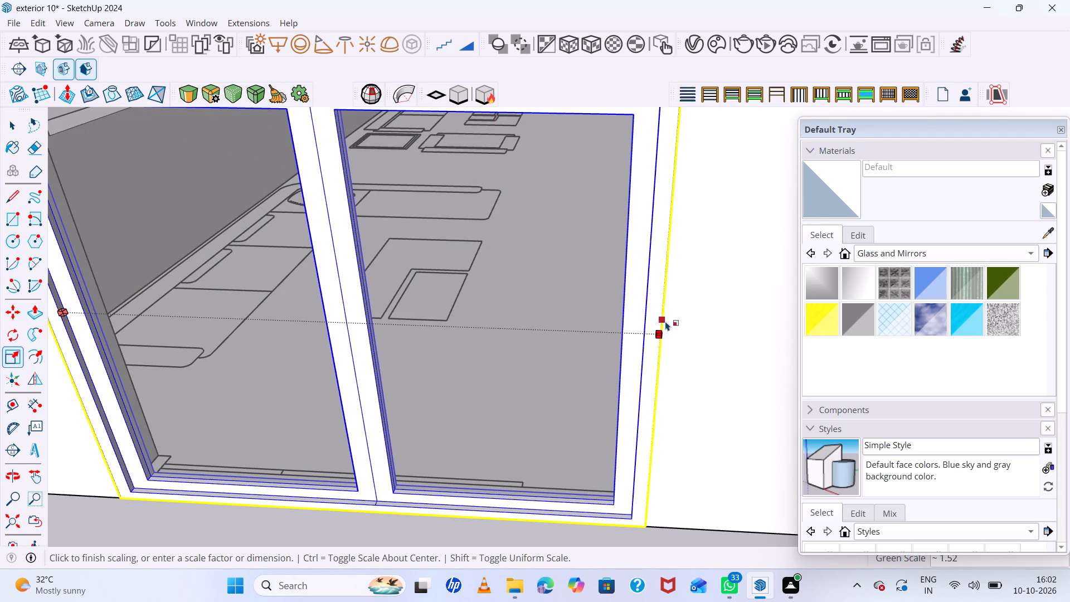
Scale the framed glass door's height by about 2.16 along the blue axis to reach the top of the wall.
scroll(590, 341, down, 12)
scroll(501, 272, up, 10)
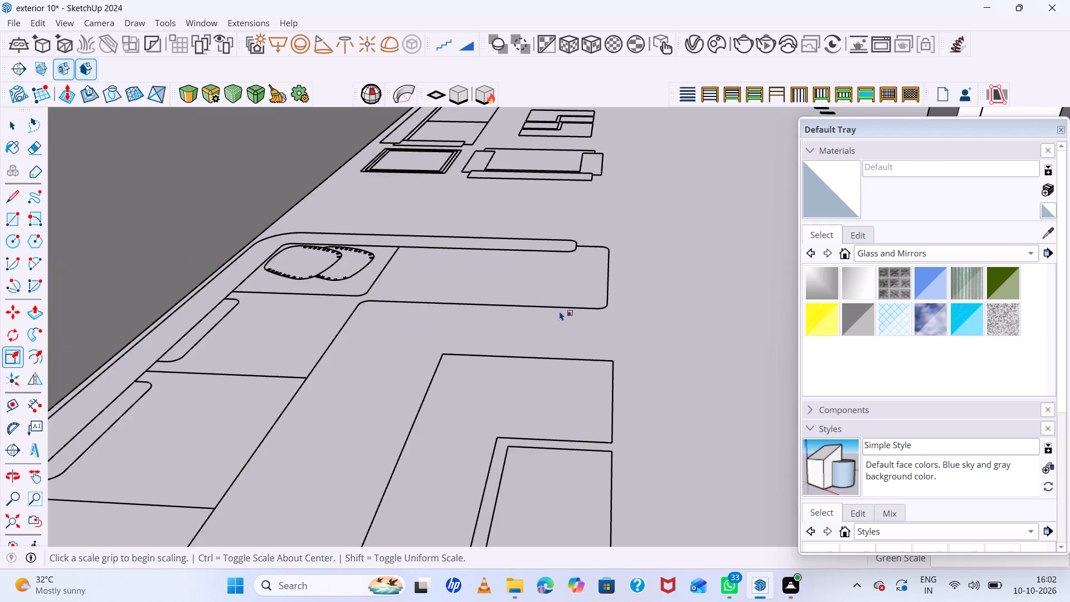
scroll(559, 311, down, 3)
click(605, 334)
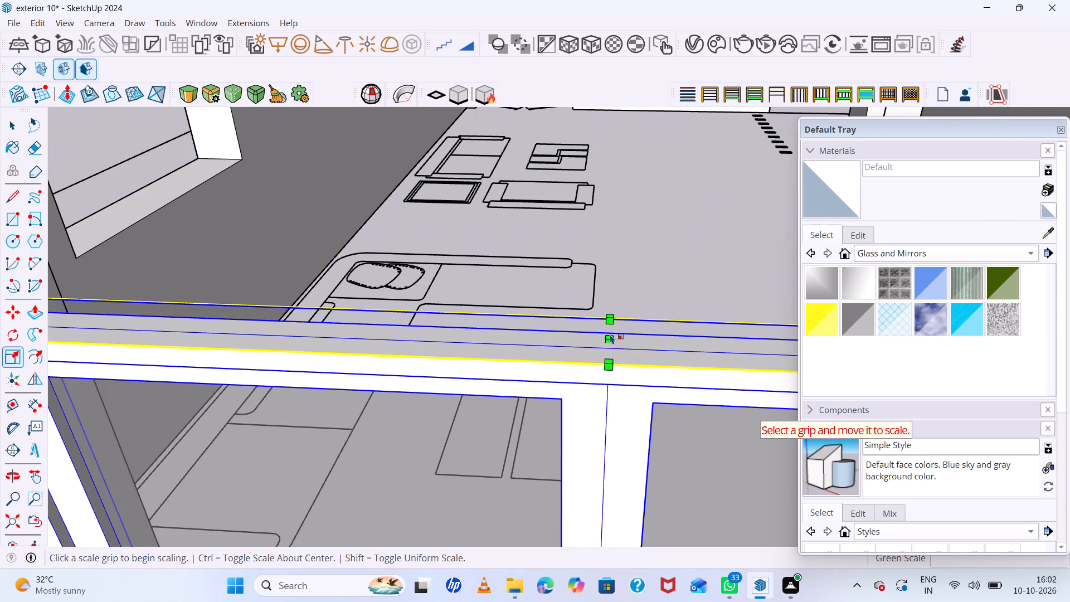
click(610, 337)
scroll(620, 264, down, 18)
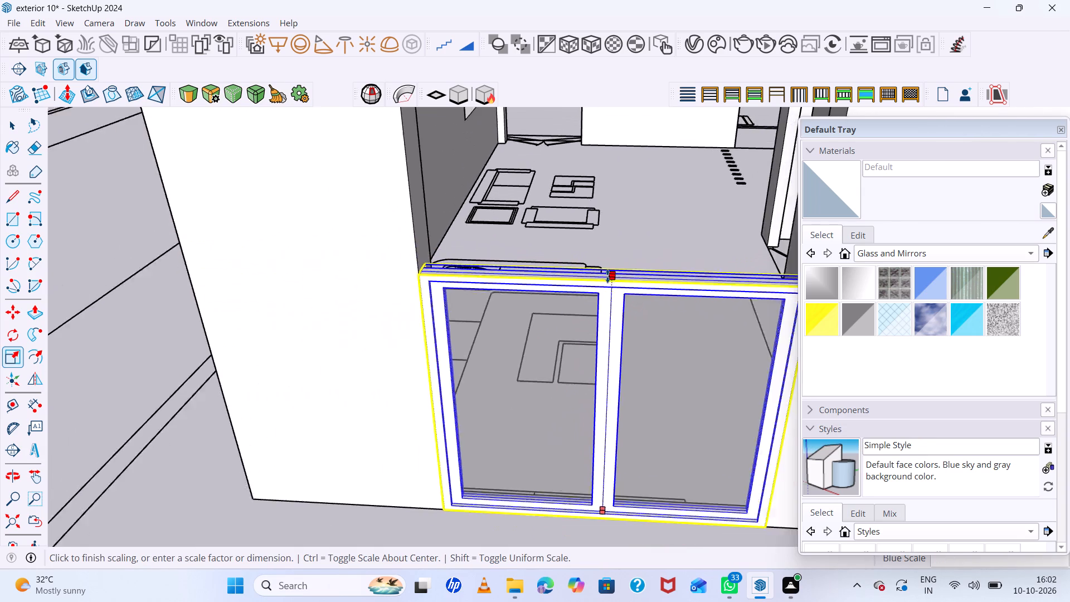
scroll(607, 276, down, 6)
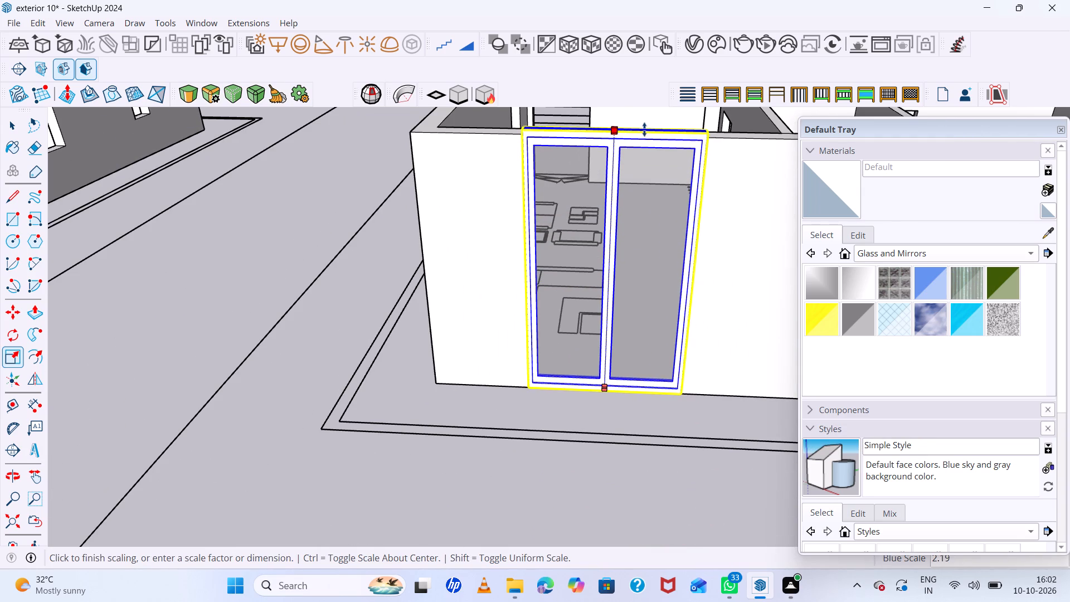
click(649, 137)
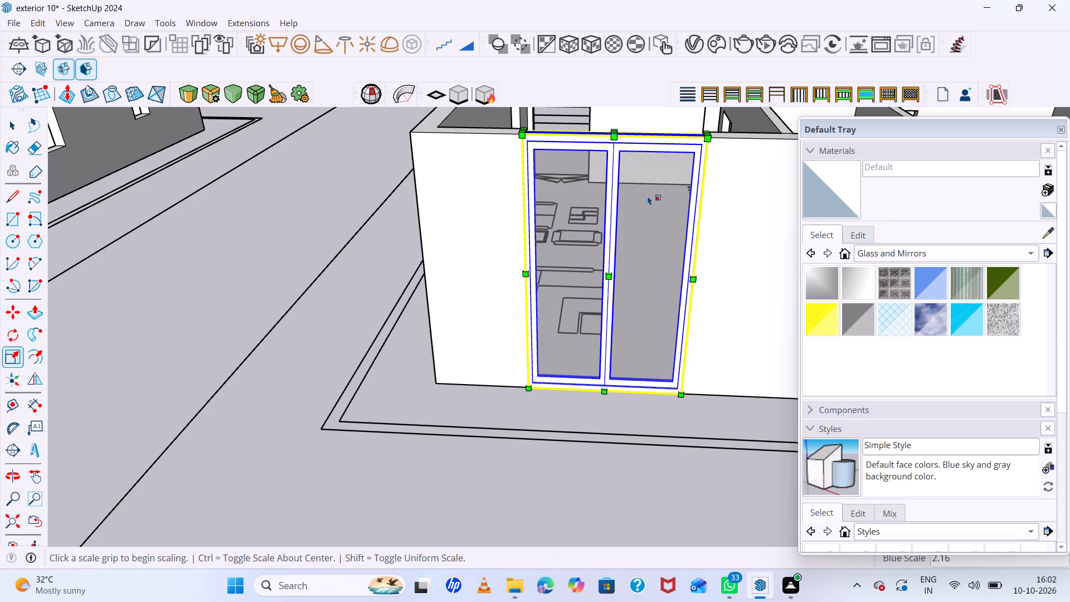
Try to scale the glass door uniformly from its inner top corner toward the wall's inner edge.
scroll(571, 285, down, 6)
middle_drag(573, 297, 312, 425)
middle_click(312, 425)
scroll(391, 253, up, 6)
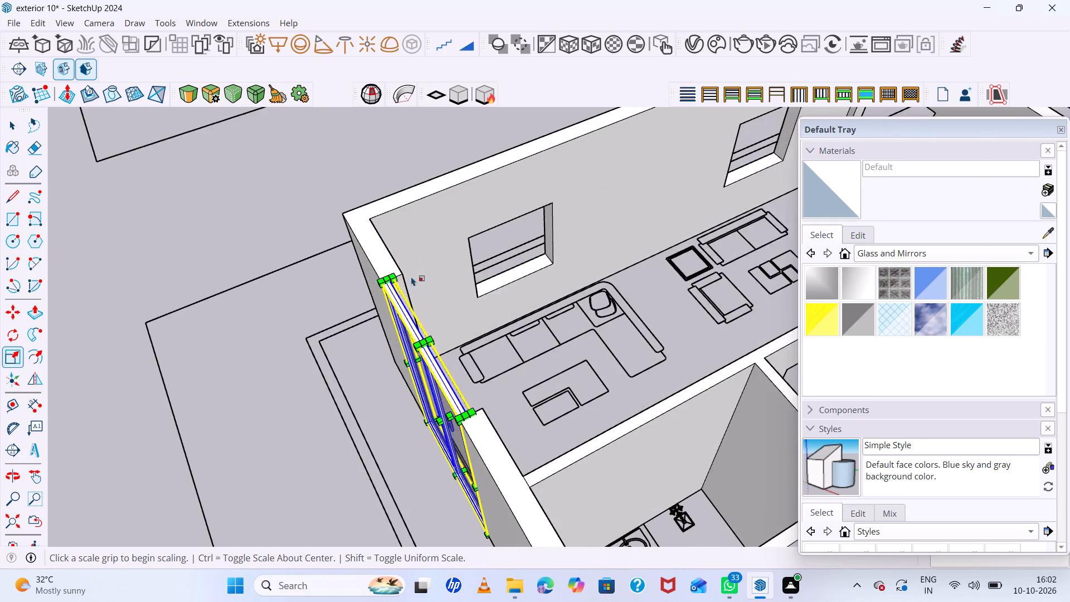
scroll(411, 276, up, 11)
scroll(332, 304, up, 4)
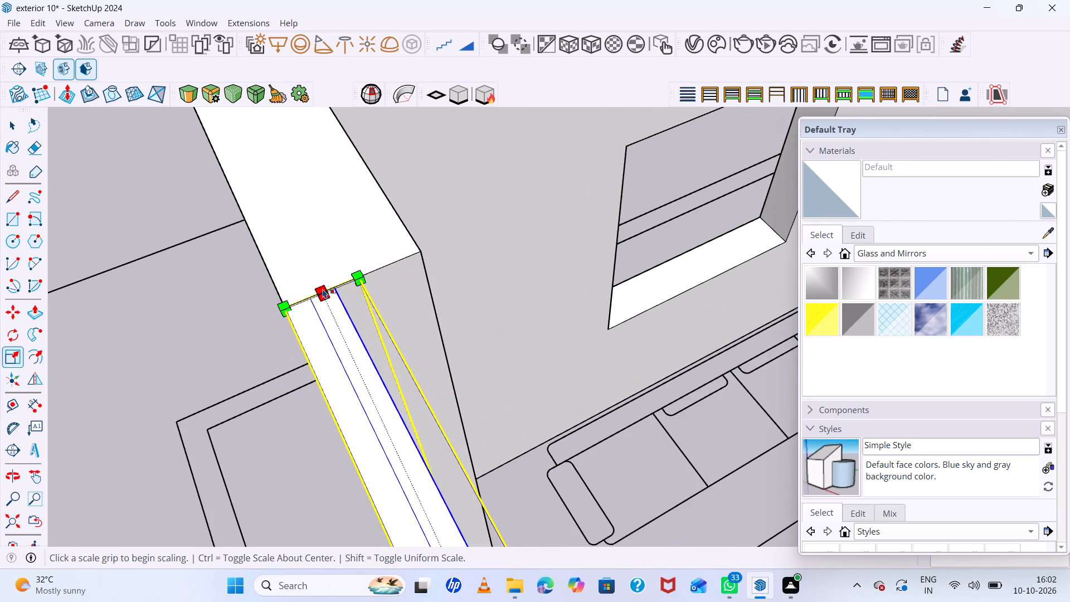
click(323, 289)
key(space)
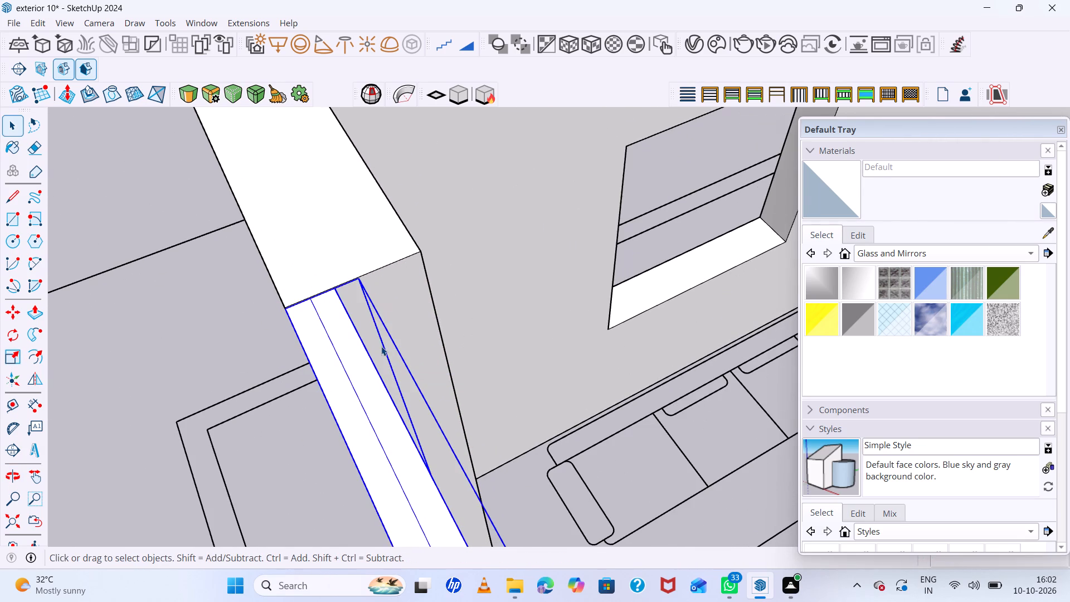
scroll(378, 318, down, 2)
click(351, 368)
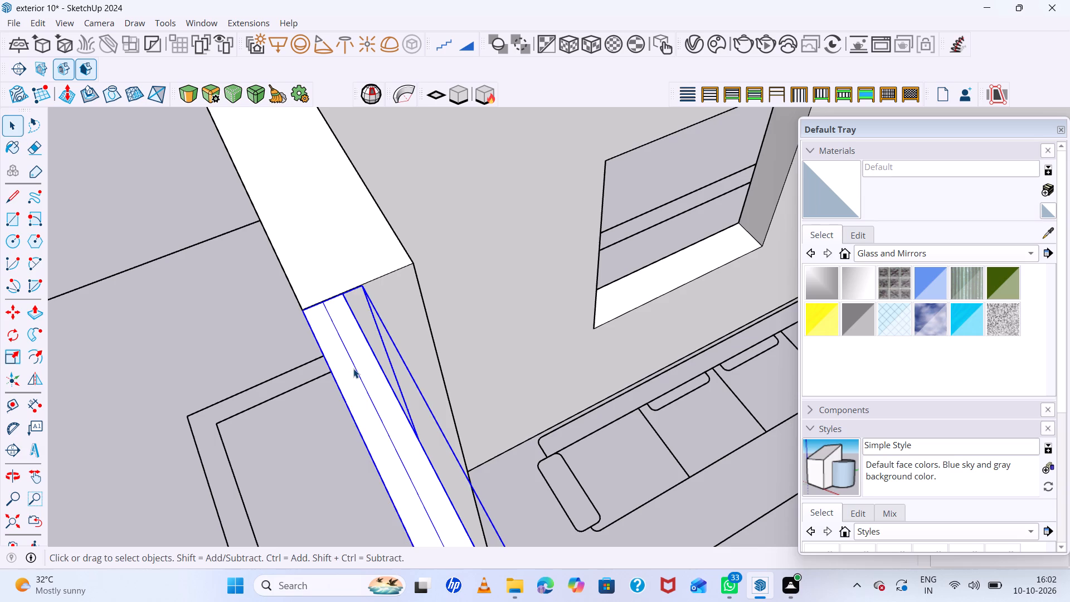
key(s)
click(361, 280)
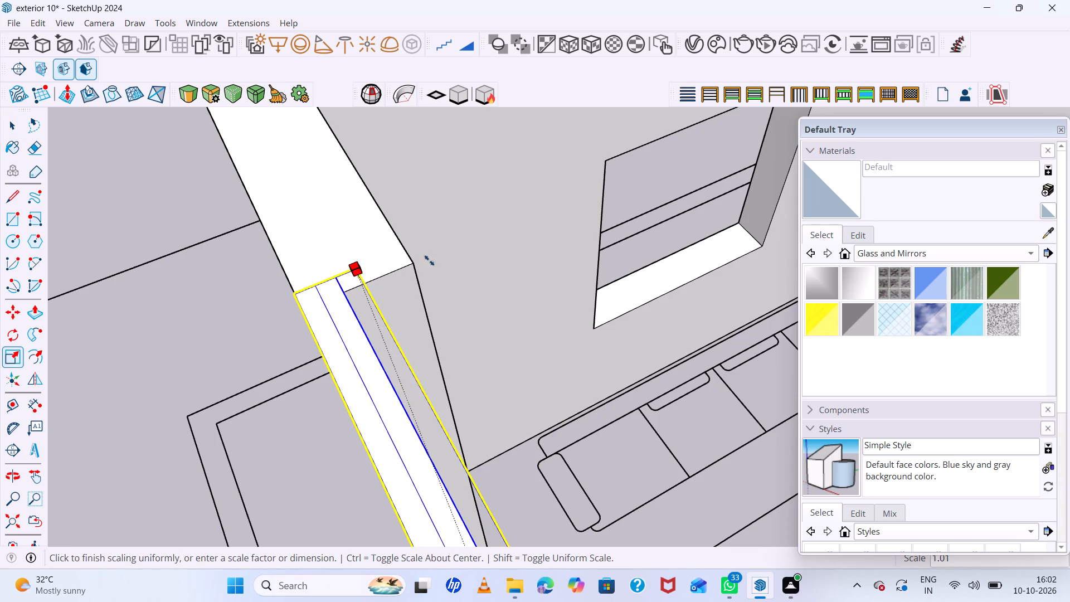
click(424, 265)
Scale the glass door's depth by 3.00 along the red axis, toward the room interior.
scroll(372, 276, down, 5)
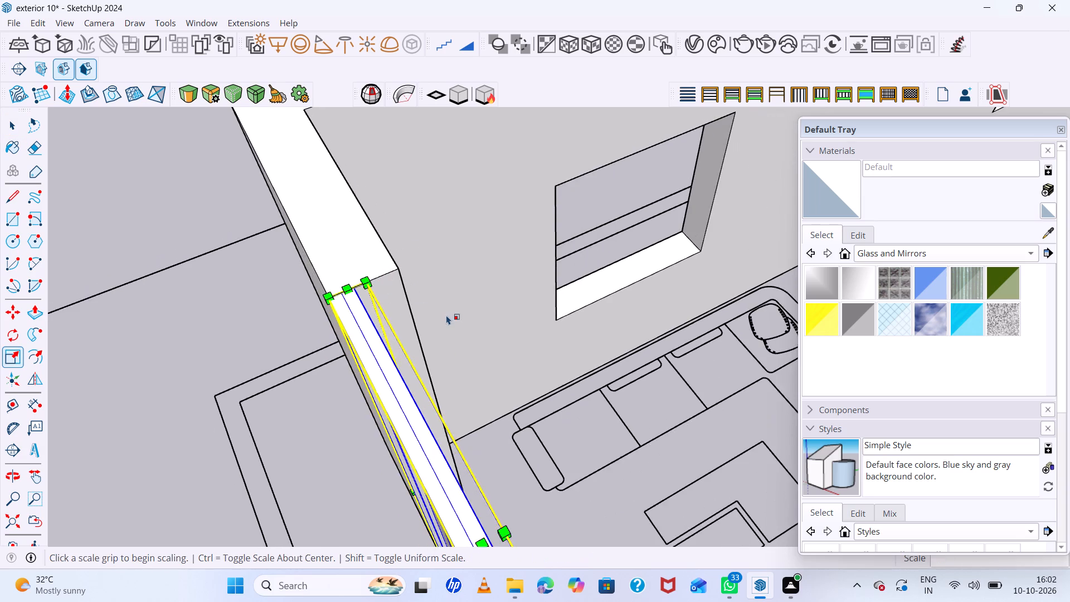
middle_drag(446, 315, 252, 279)
middle_click(252, 279)
click(203, 453)
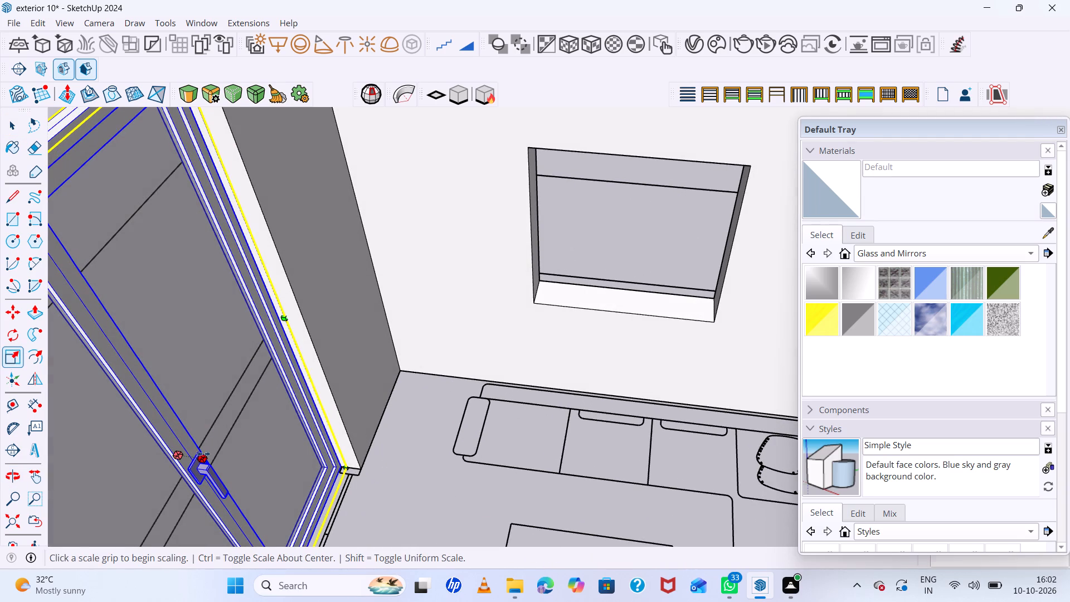
click(250, 464)
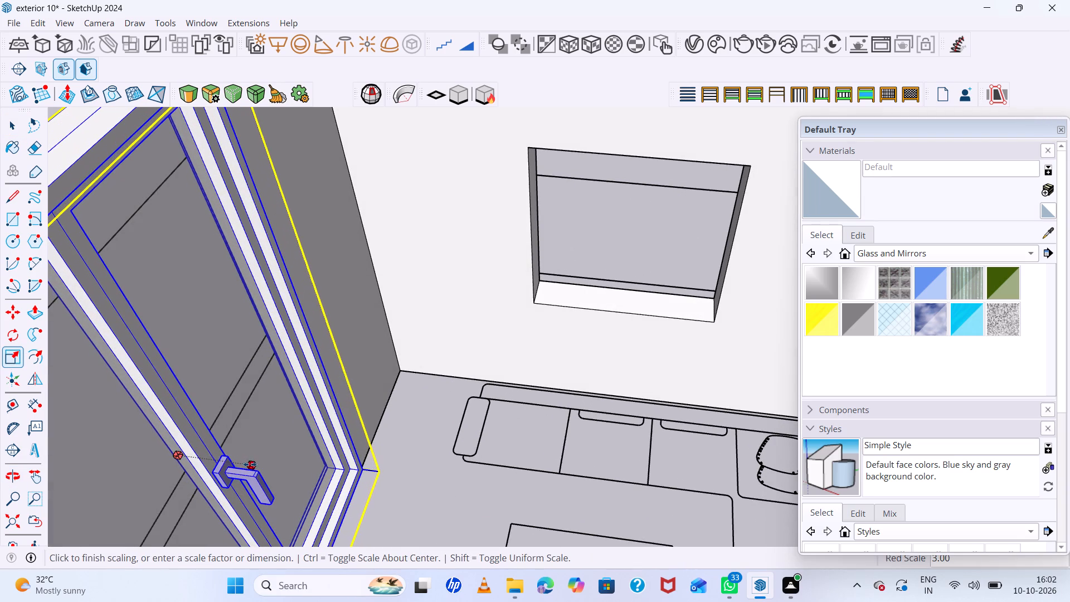
scroll(324, 390, down, 7)
scroll(183, 352, up, 6)
middle_drag(191, 365, 201, 367)
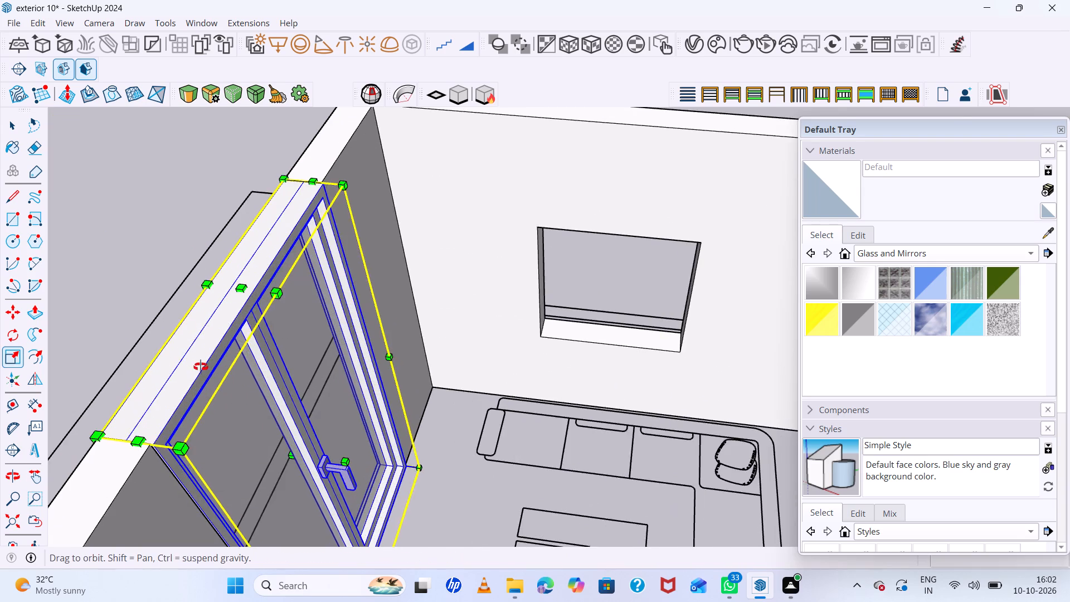
middle_drag(201, 367, 215, 341)
key(space)
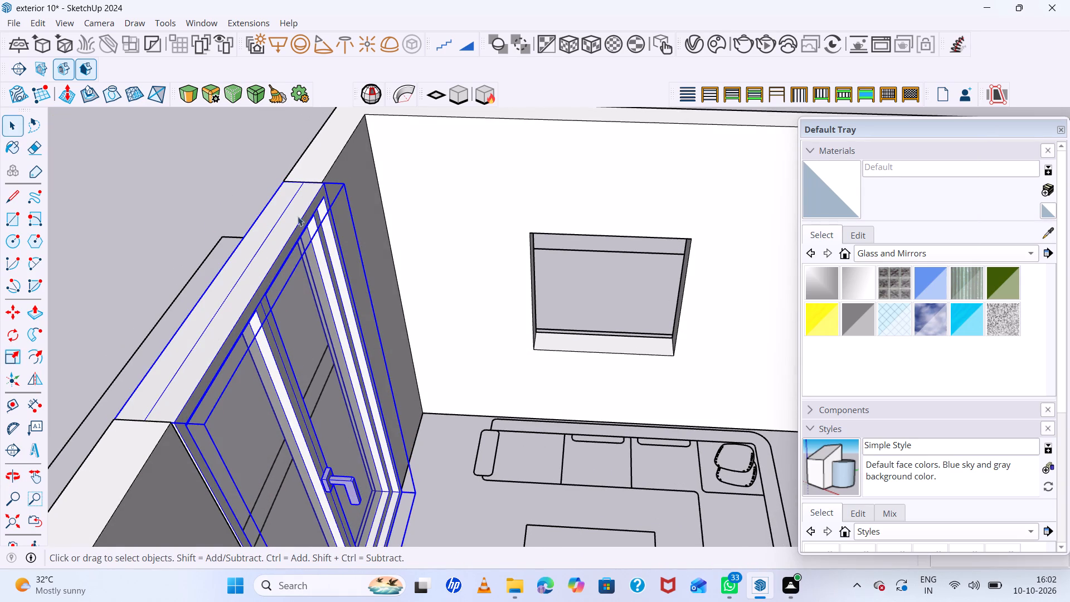
Scale the glass door from its inner top edge by about 0.64 in red and 1.00 in blue.
scroll(335, 202, up, 6)
middle_drag(349, 197, 271, 280)
middle_click(271, 280)
scroll(234, 306, up, 5)
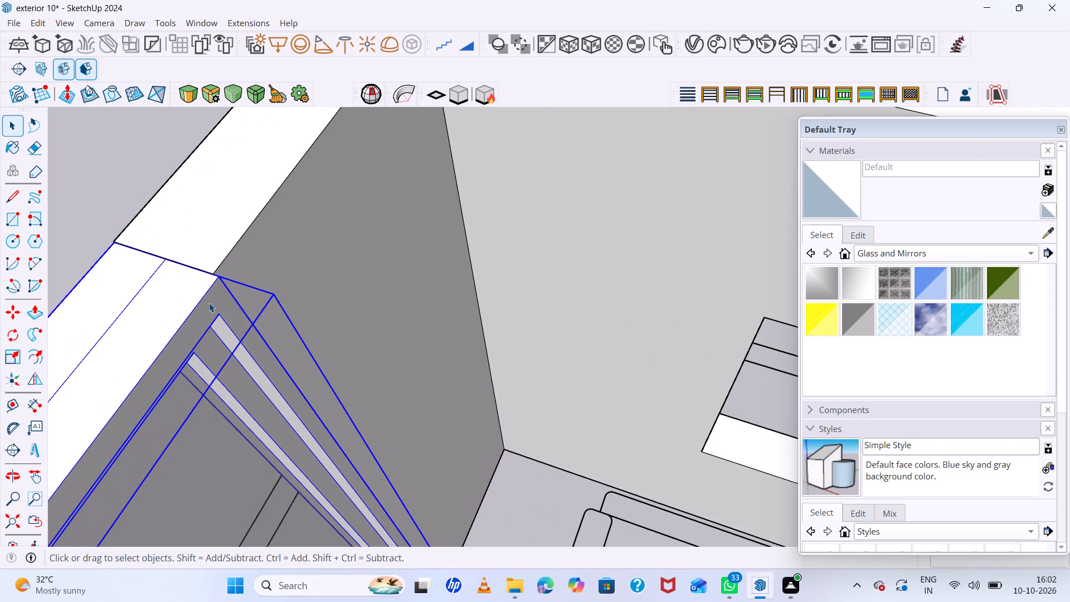
key(s)
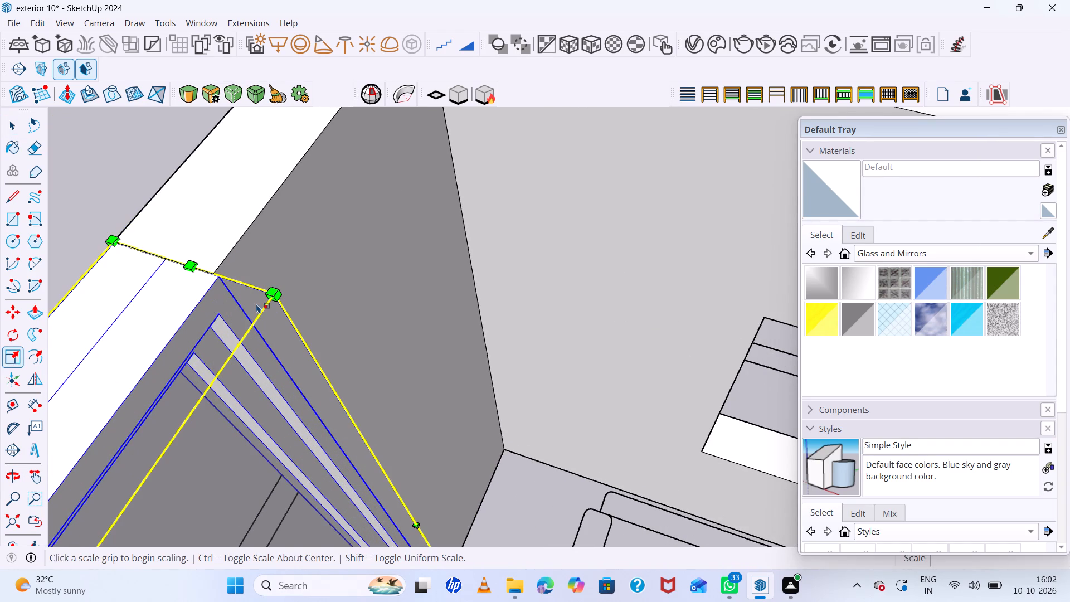
scroll(291, 322, down, 7)
scroll(188, 426, down, 4)
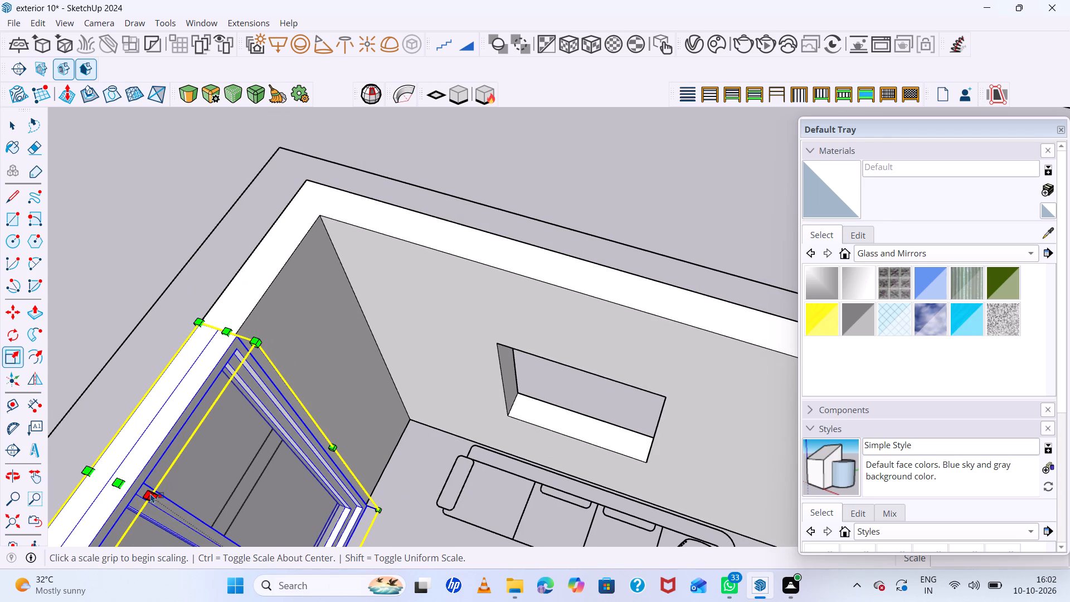
click(149, 496)
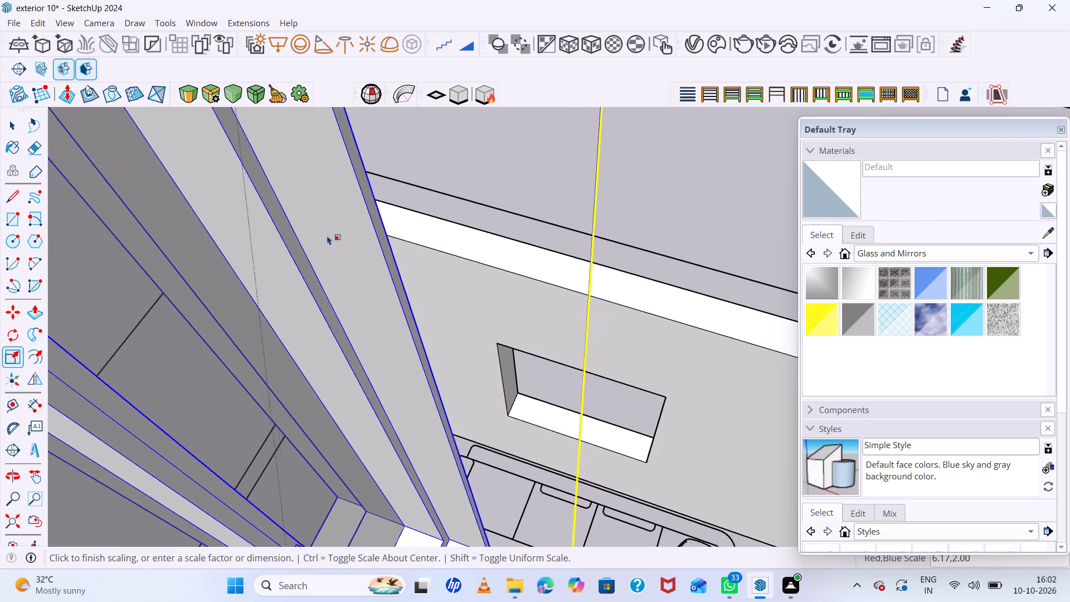
scroll(424, 245, down, 1)
middle_click(424, 245)
scroll(231, 267, down, 3)
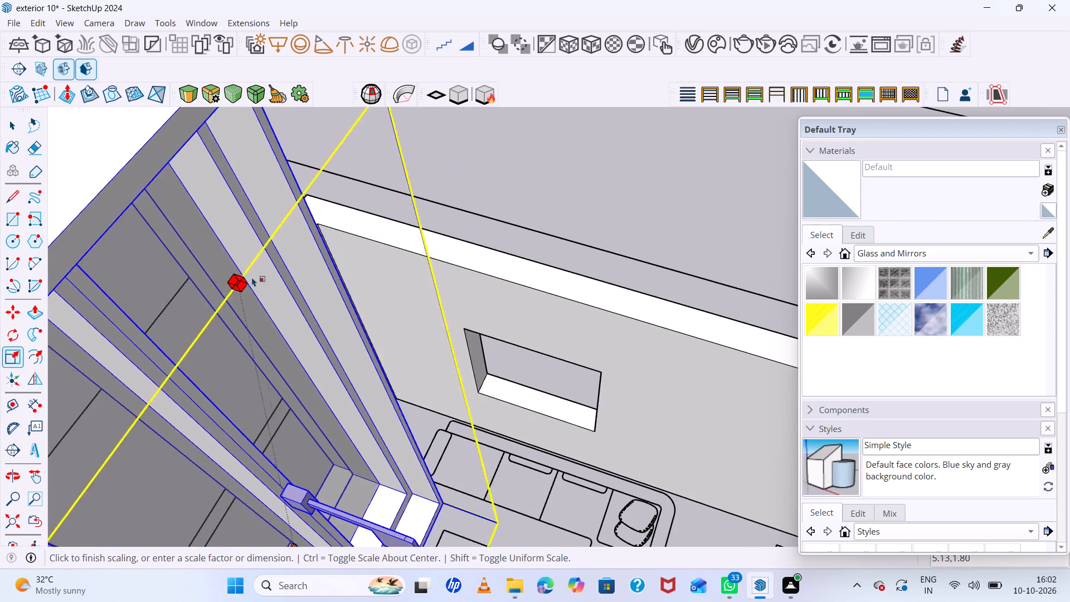
scroll(252, 277, down, 13)
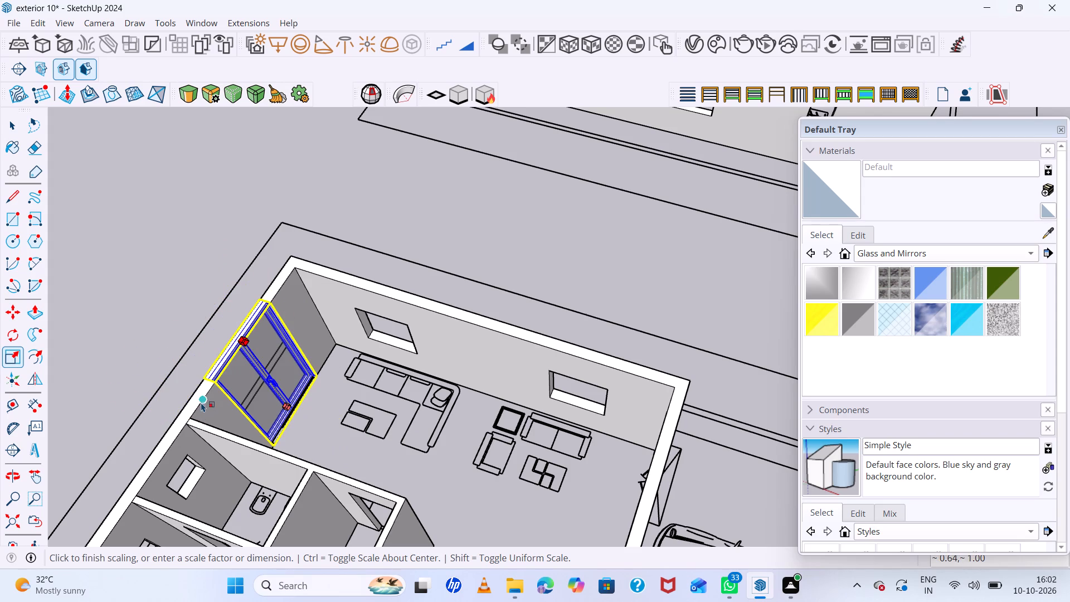
click(205, 396)
Scale the glass door from its inner top edge by 1.50 in red and 1.00 in blue, then deselect it.
scroll(281, 381, up, 10)
middle_drag(328, 375, 411, 360)
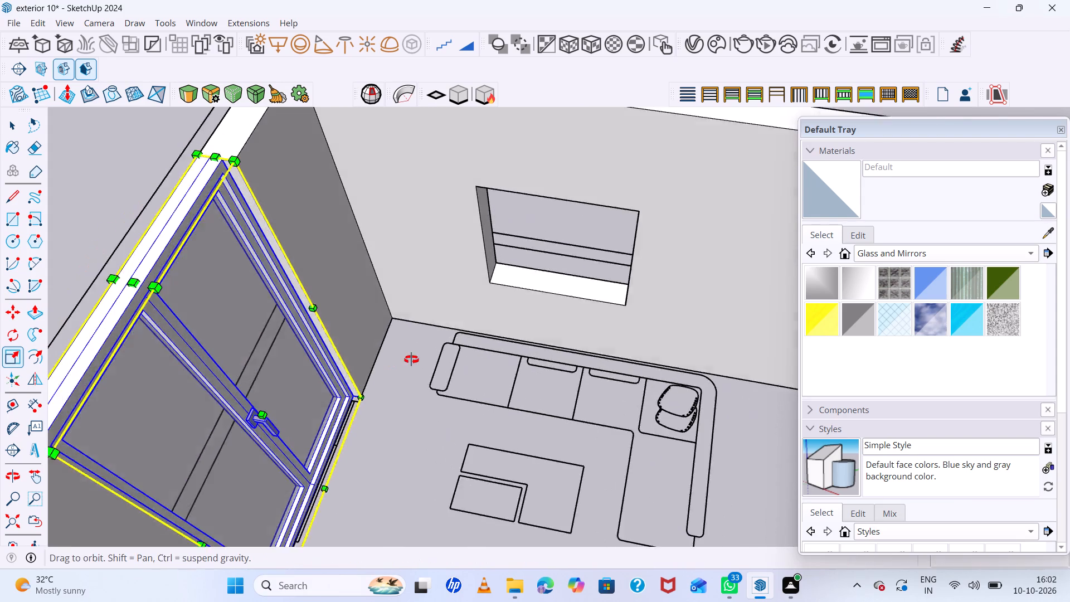
middle_drag(411, 360, 427, 352)
key(space)
click(114, 204)
scroll(305, 239, down, 6)
scroll(270, 271, up, 6)
click(260, 285)
key(s)
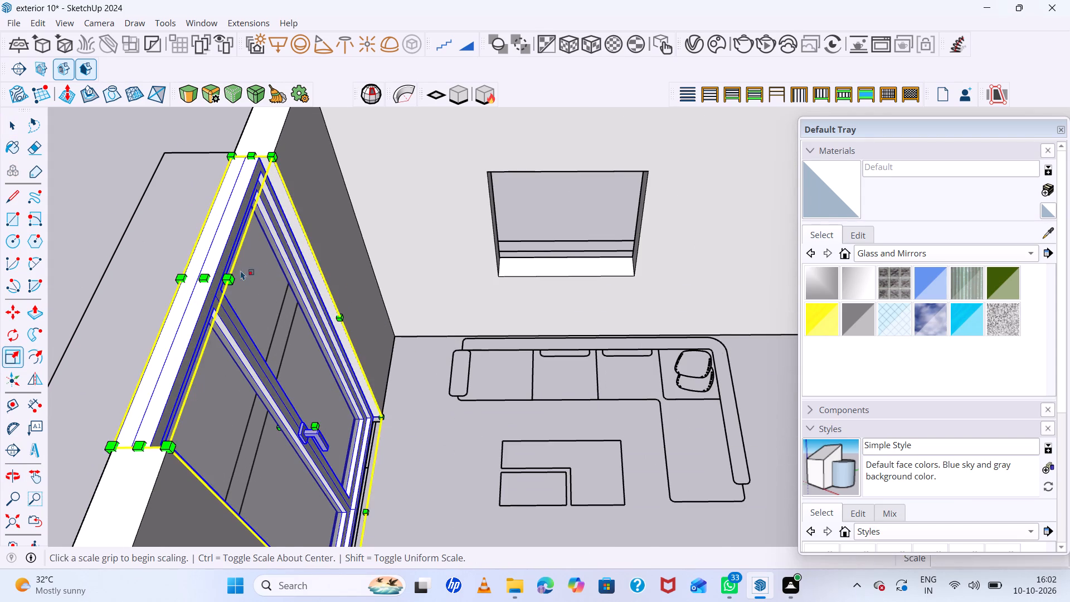
scroll(233, 269, up, 4)
click(229, 282)
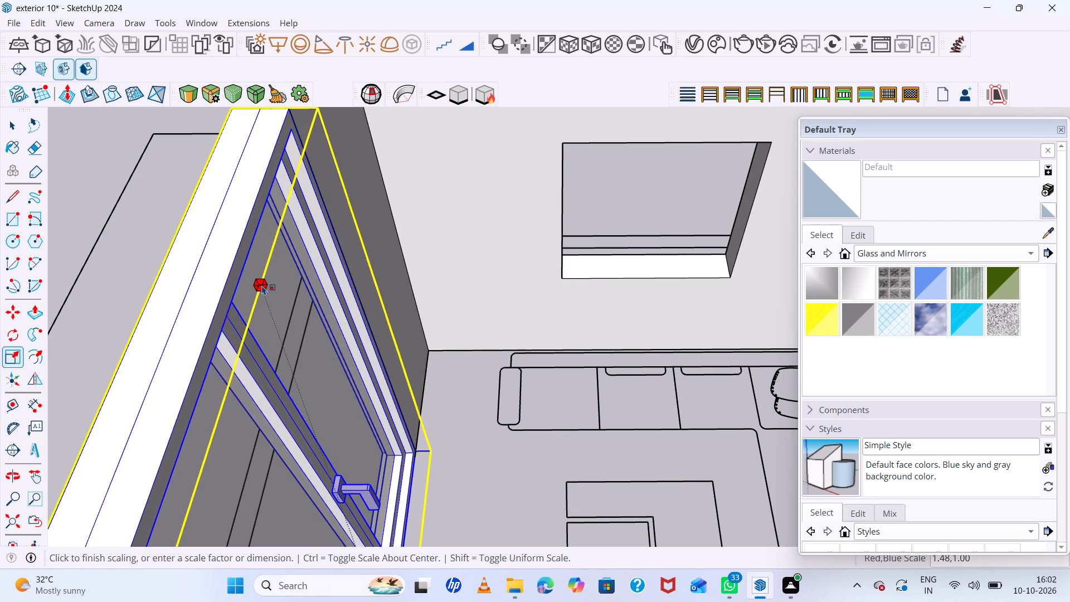
click(262, 285)
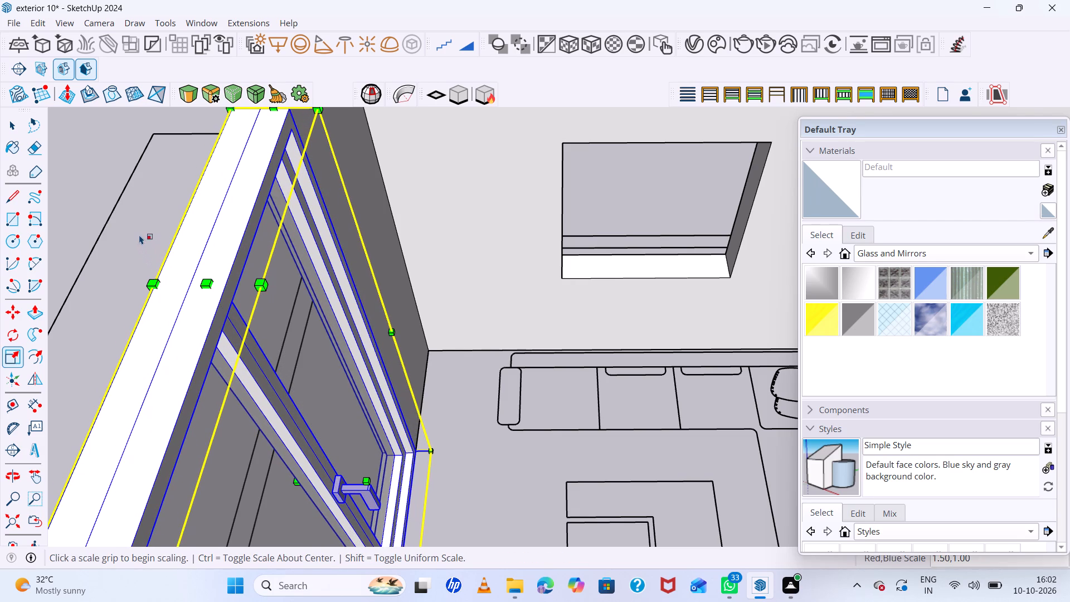
key(space)
click(139, 234)
Examine the fitted glass door and the remaining window openings from outside and above the building.
scroll(221, 269, down, 16)
middle_drag(242, 310, 596, 204)
scroll(547, 206, down, 14)
middle_drag(541, 305, 588, 211)
scroll(505, 206, up, 10)
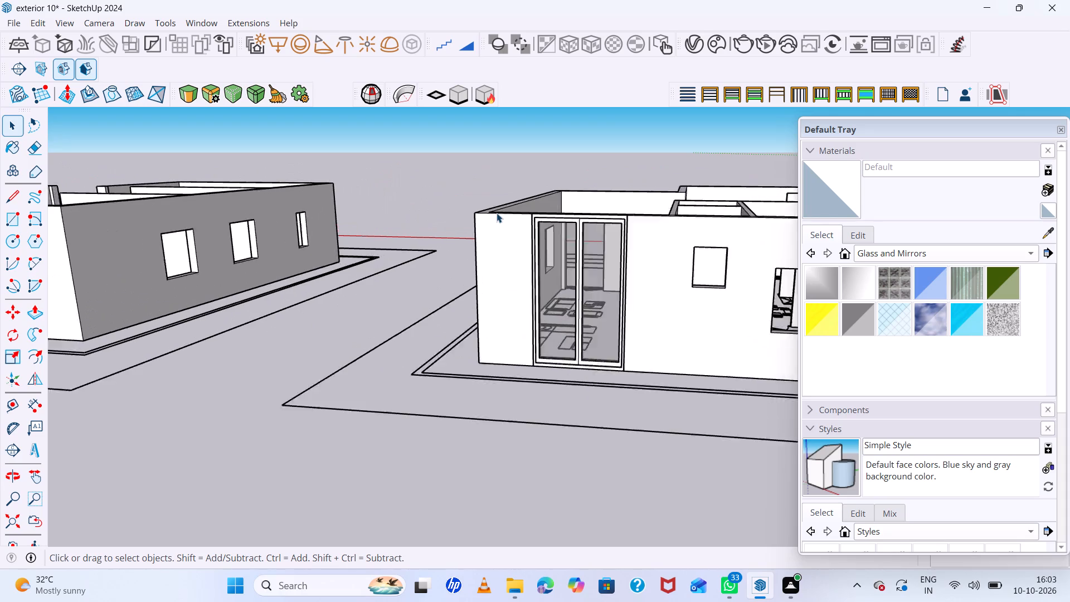
scroll(497, 213, up, 8)
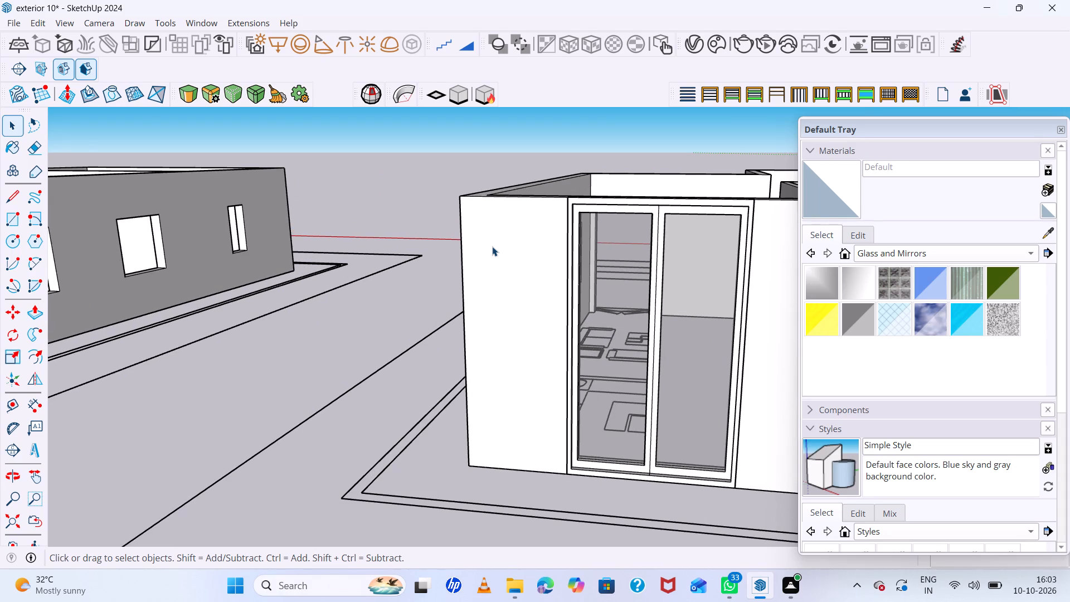
scroll(492, 246, up, 5)
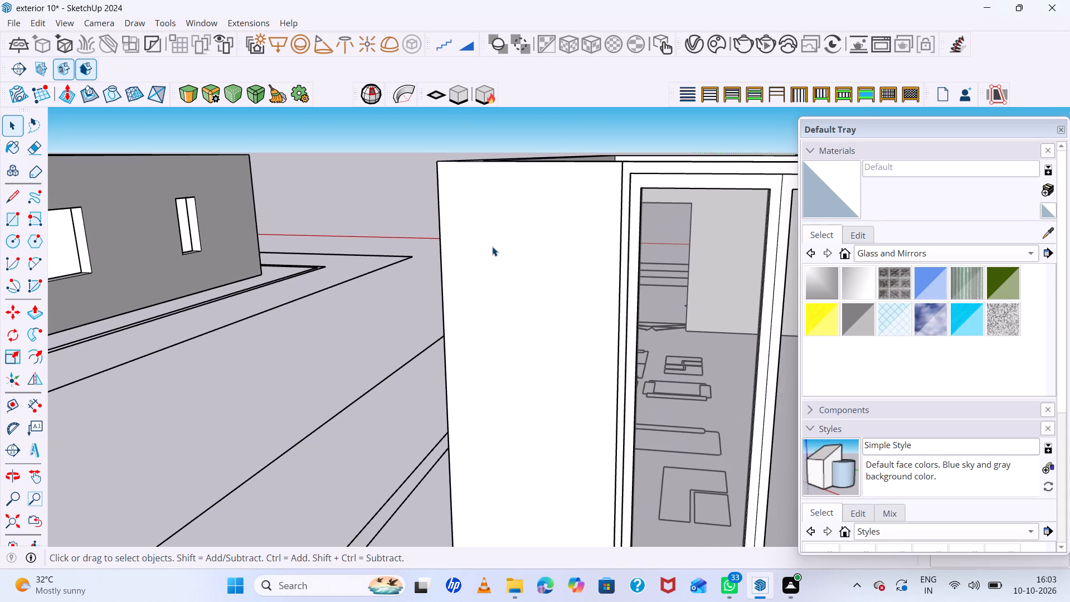
scroll(492, 246, down, 12)
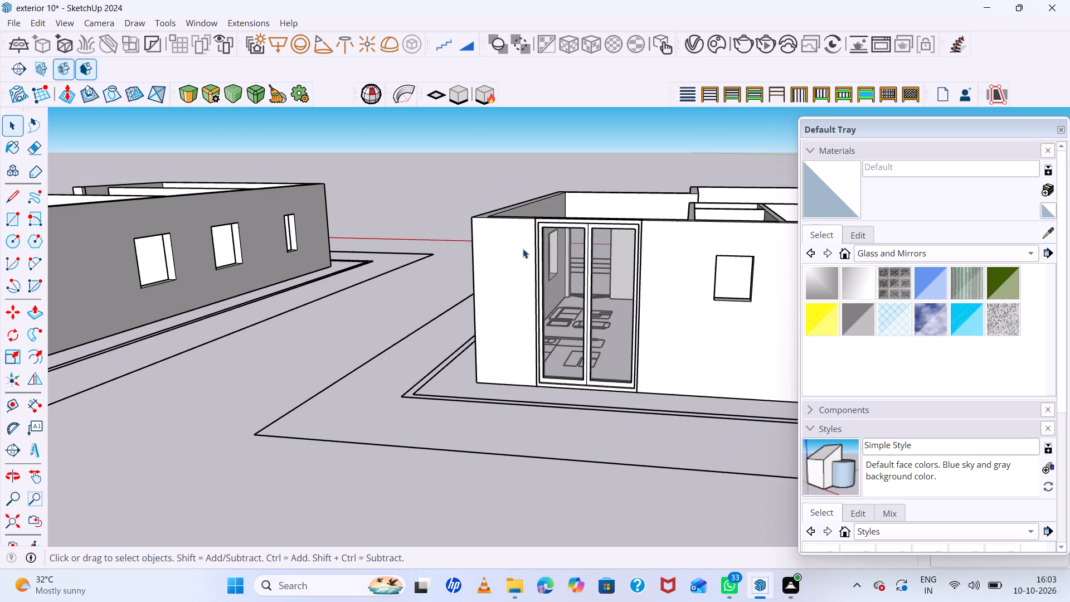
scroll(630, 262, up, 5)
middle_drag(634, 282, 772, 339)
scroll(772, 339, up, 1)
scroll(556, 265, down, 7)
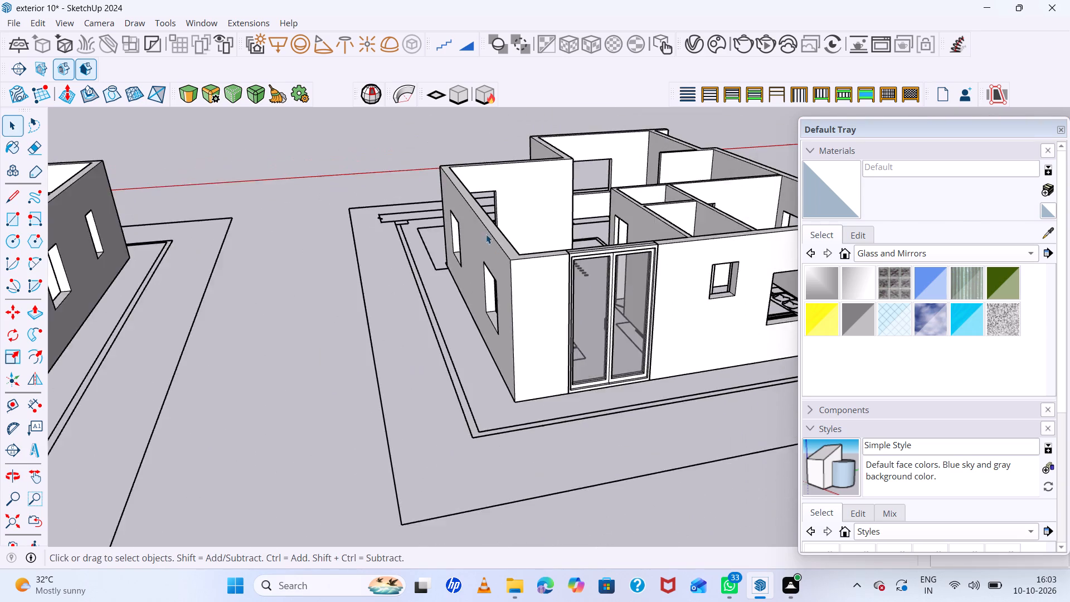
scroll(486, 234, down, 7)
scroll(641, 176, up, 6)
scroll(544, 201, up, 2)
middle_drag(545, 200, 582, 168)
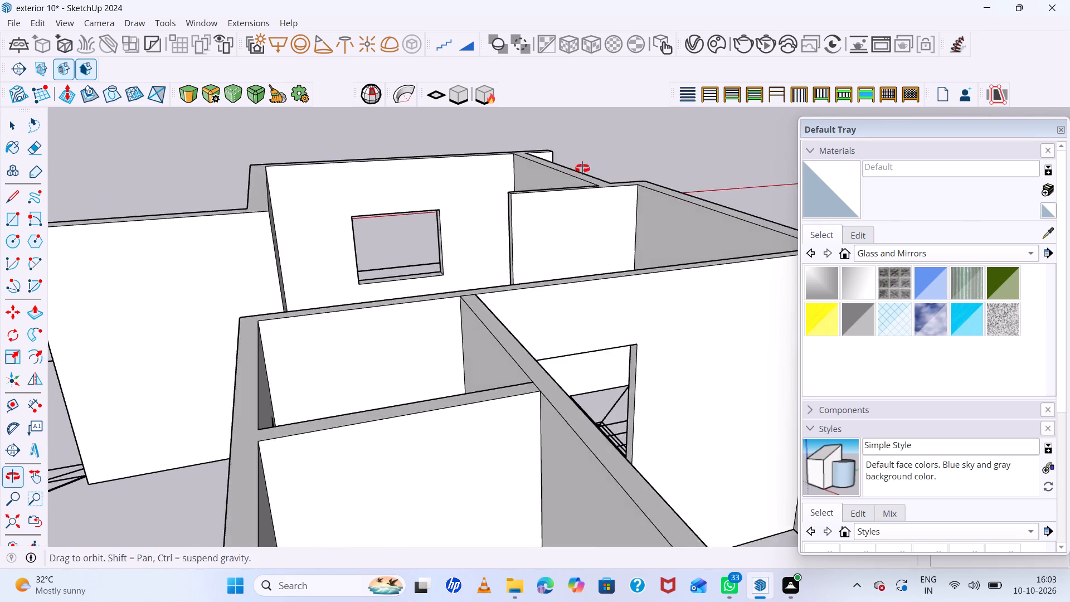
middle_drag(582, 168, 598, 157)
middle_drag(608, 152, 621, 142)
scroll(573, 144, down, 13)
scroll(567, 161, up, 19)
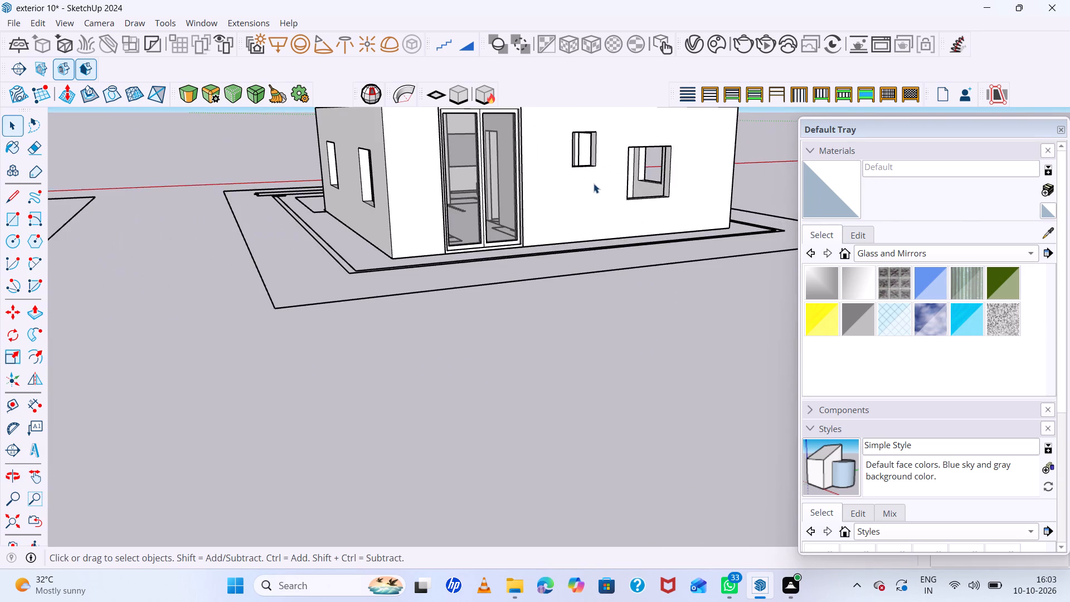
middle_drag(594, 183, 478, 267)
middle_click(478, 267)
scroll(552, 192, up, 5)
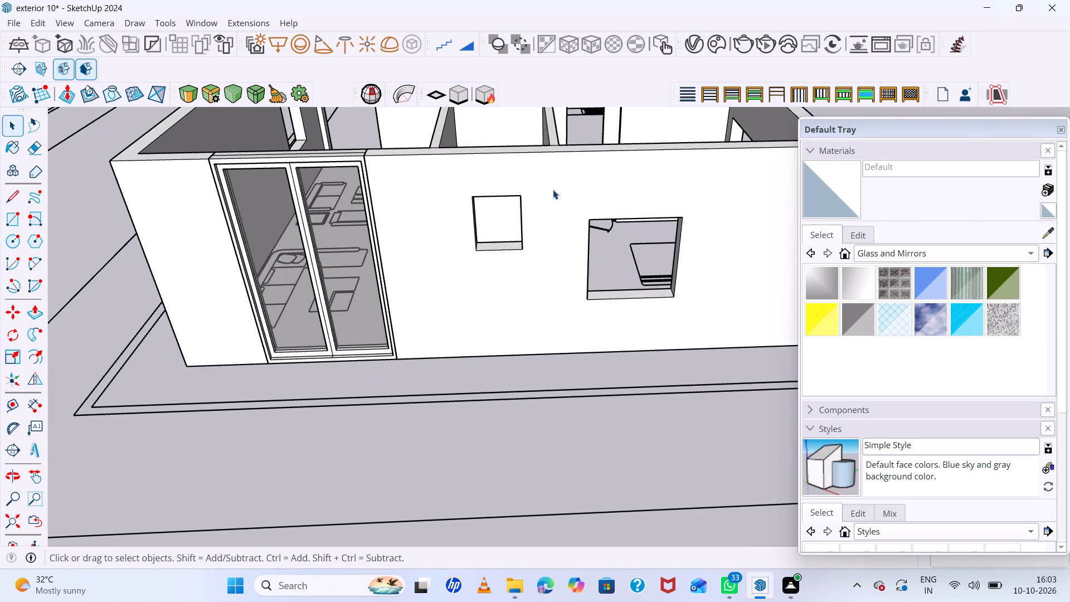
middle_drag(553, 190, 553, 185)
scroll(553, 183, up, 1)
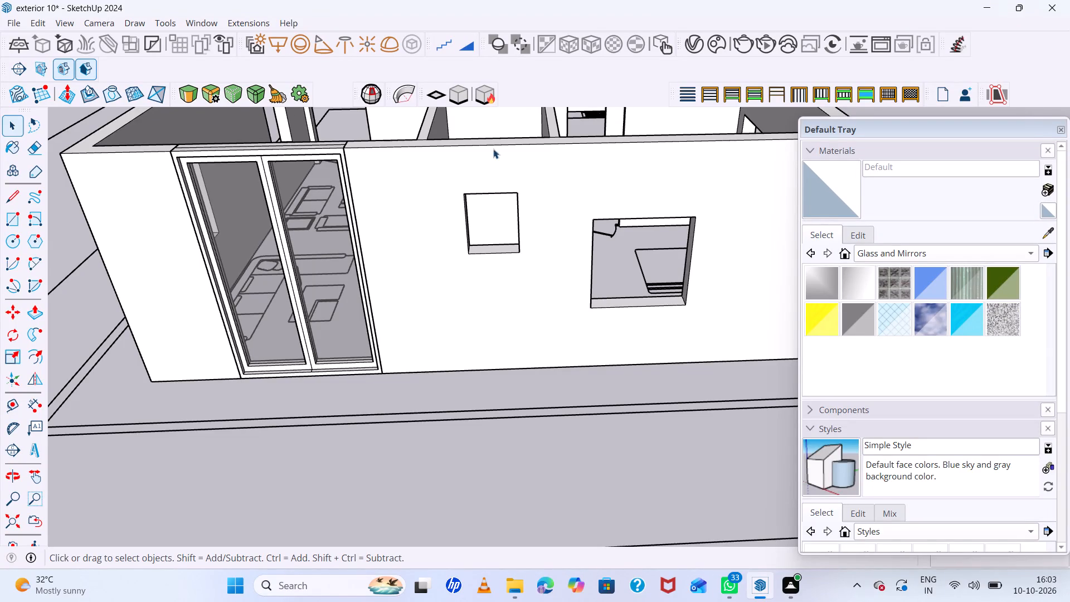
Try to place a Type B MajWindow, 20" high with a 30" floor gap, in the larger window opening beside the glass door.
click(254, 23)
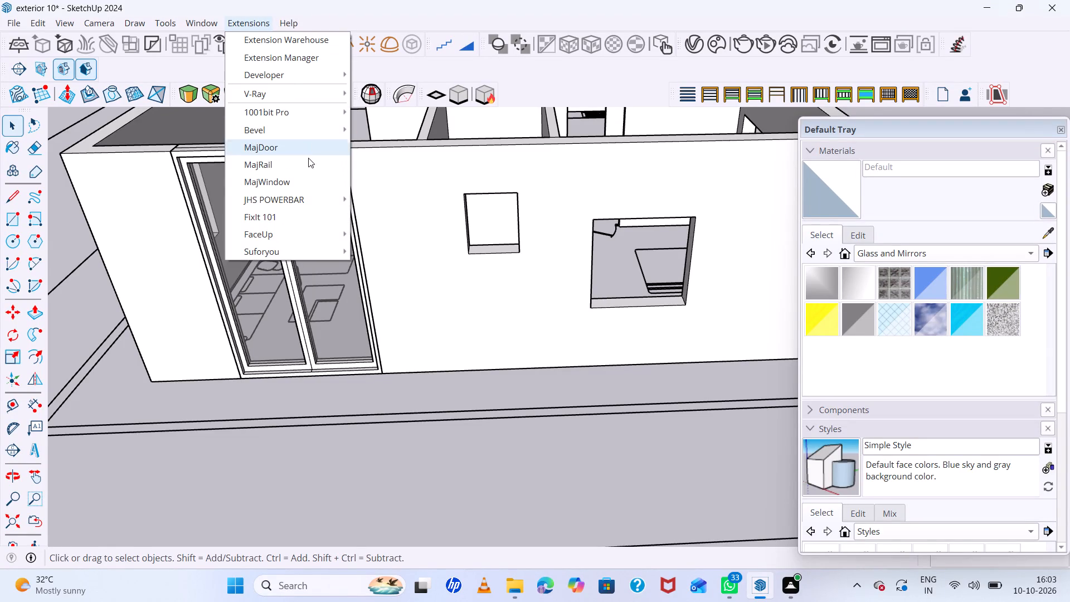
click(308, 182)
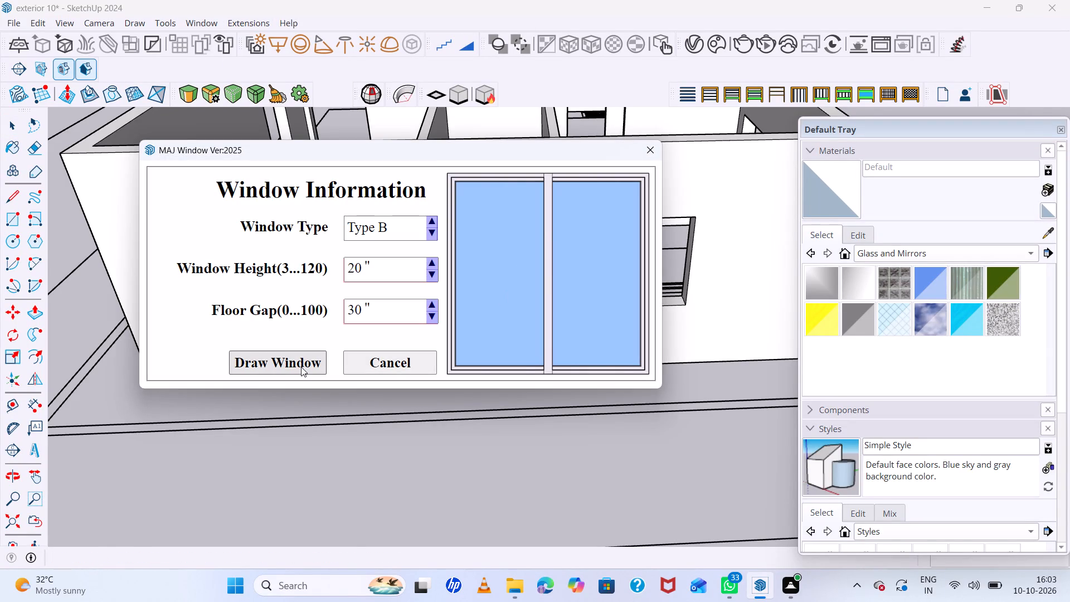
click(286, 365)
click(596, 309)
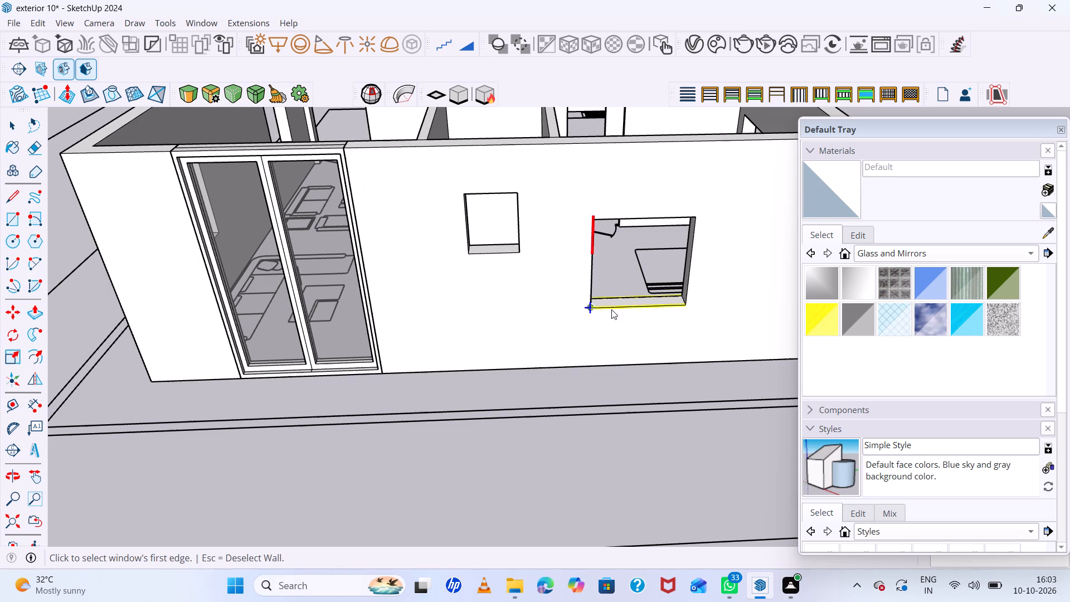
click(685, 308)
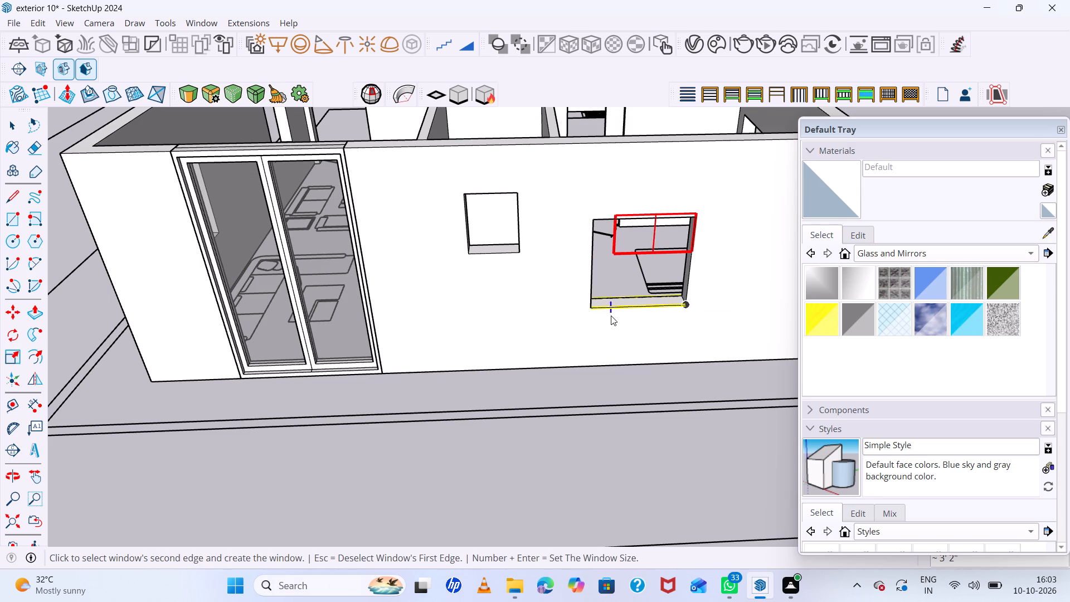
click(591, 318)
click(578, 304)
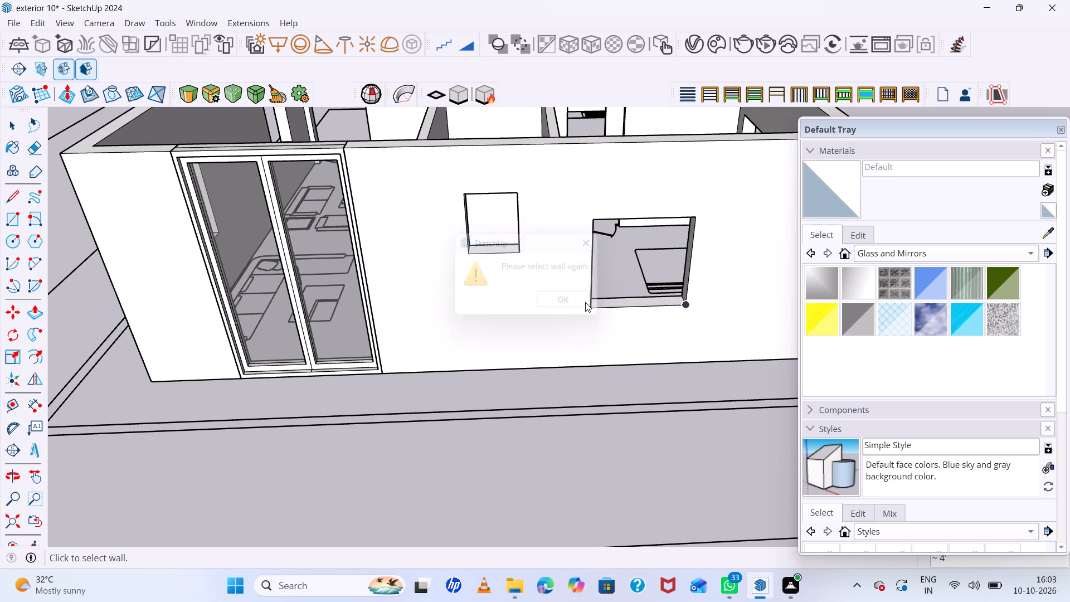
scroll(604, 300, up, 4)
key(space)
Select all the connected wall geometry of the building and make it a group.
click(503, 328)
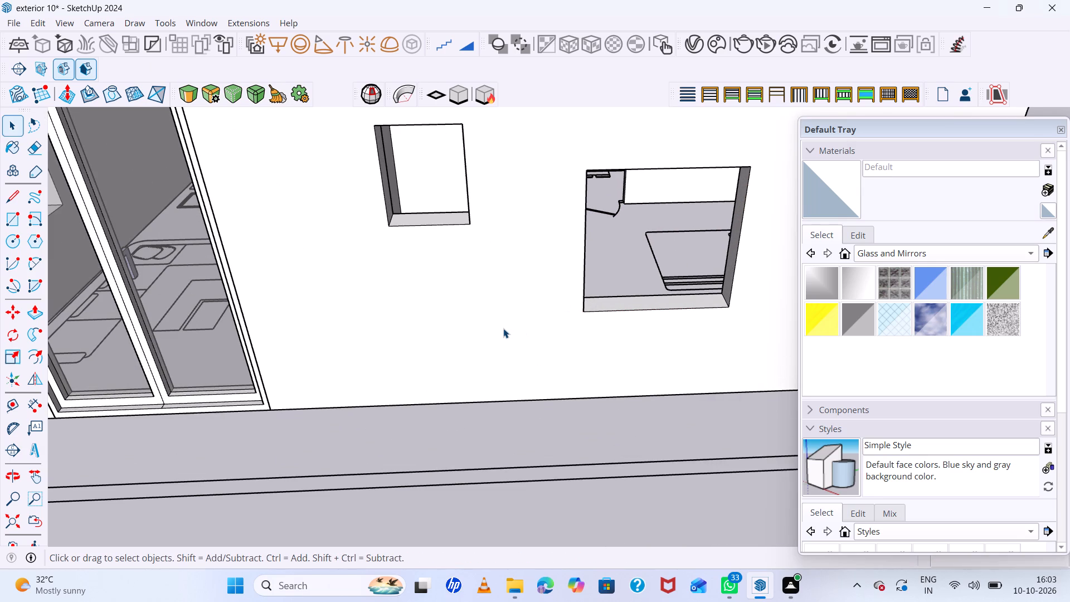
scroll(503, 328, down, 8)
triple_click(499, 326)
click(499, 326)
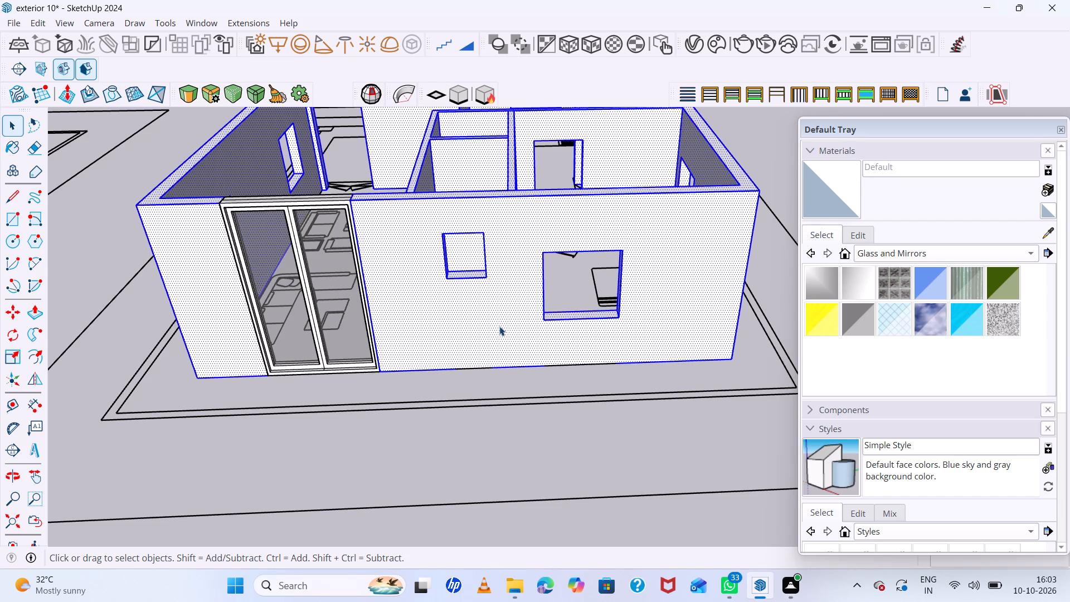
right_click(449, 295)
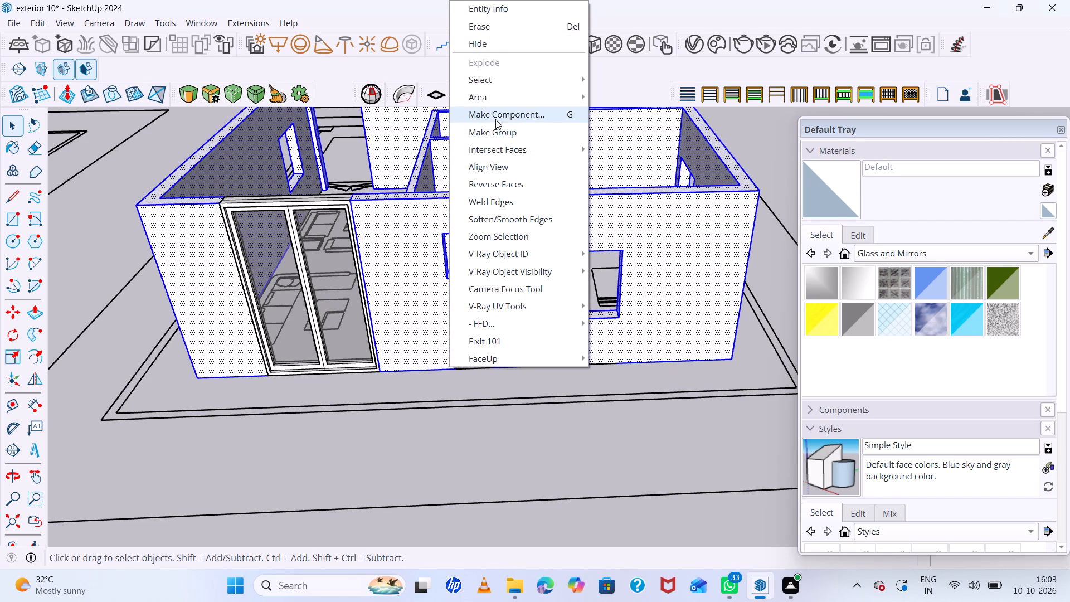
click(494, 140)
click(506, 133)
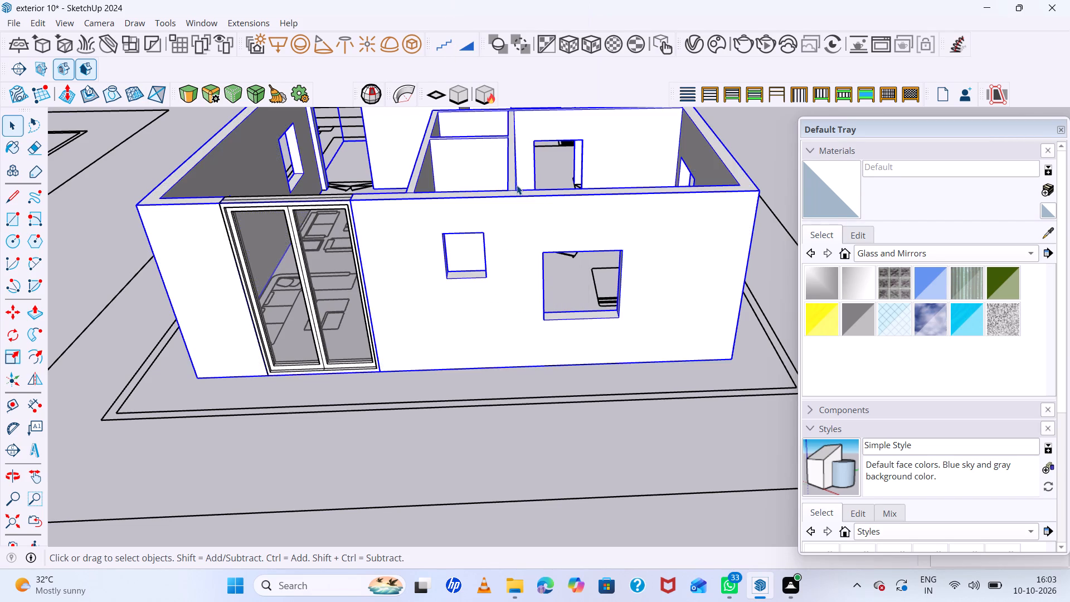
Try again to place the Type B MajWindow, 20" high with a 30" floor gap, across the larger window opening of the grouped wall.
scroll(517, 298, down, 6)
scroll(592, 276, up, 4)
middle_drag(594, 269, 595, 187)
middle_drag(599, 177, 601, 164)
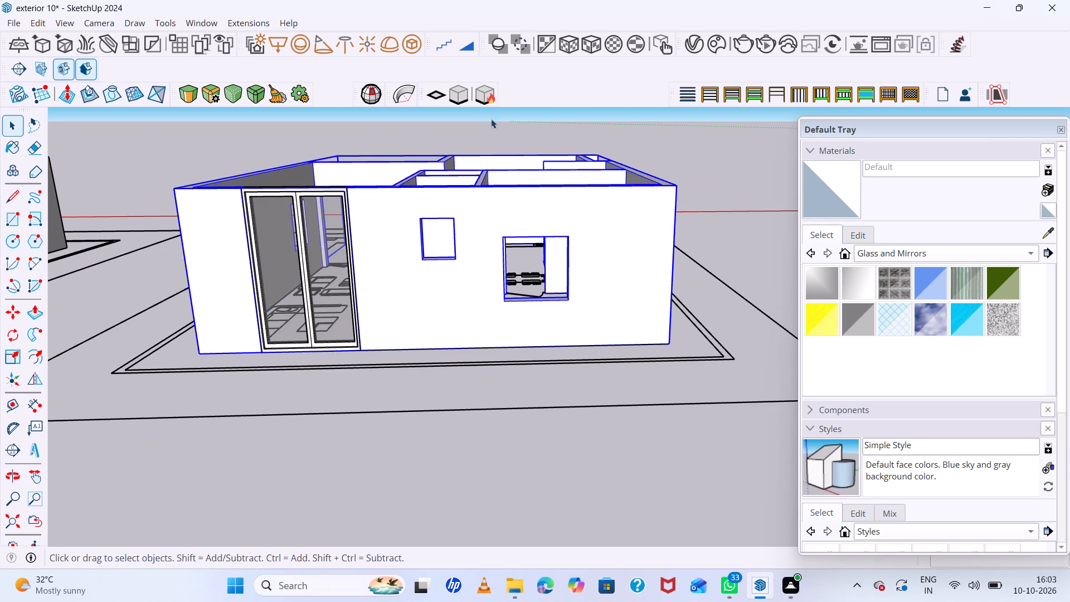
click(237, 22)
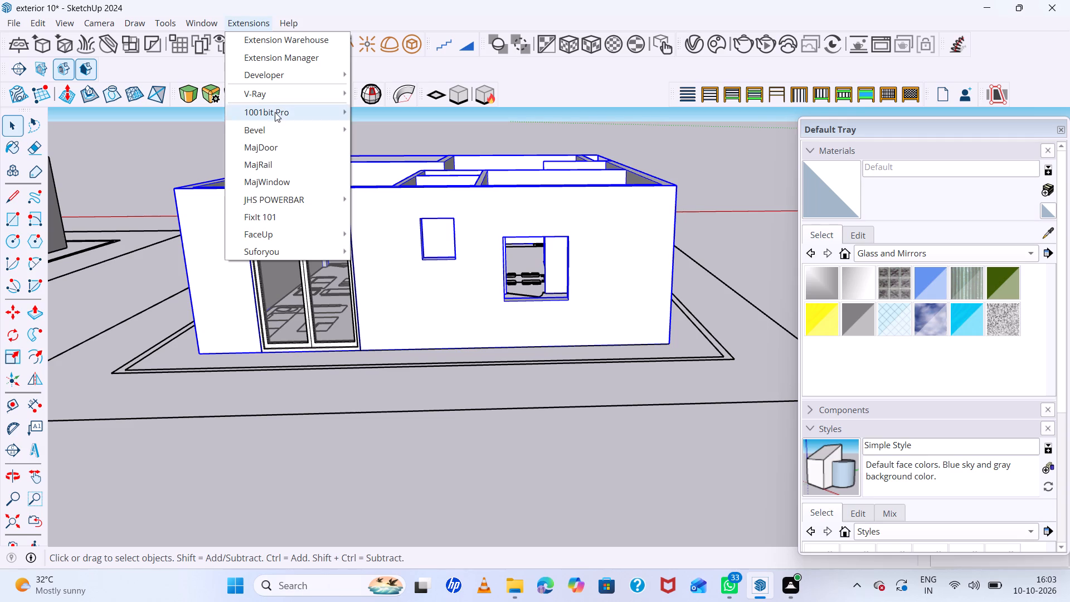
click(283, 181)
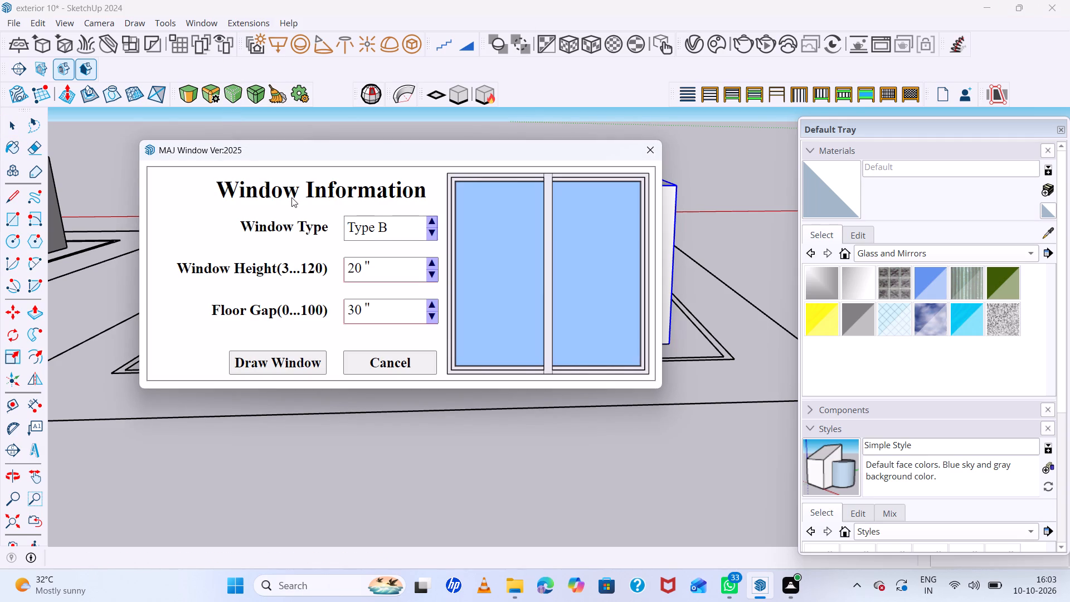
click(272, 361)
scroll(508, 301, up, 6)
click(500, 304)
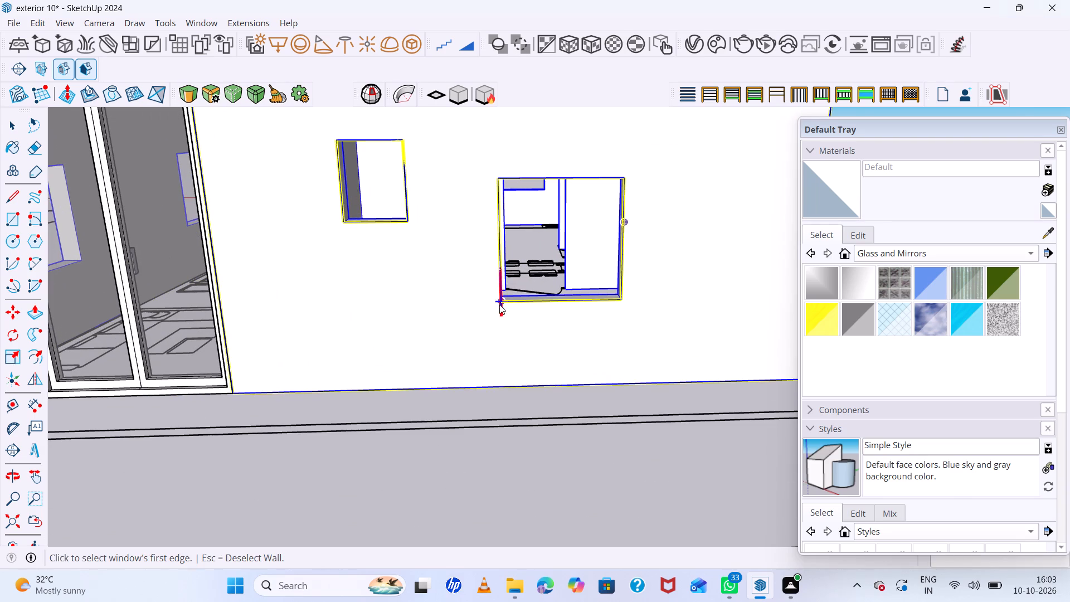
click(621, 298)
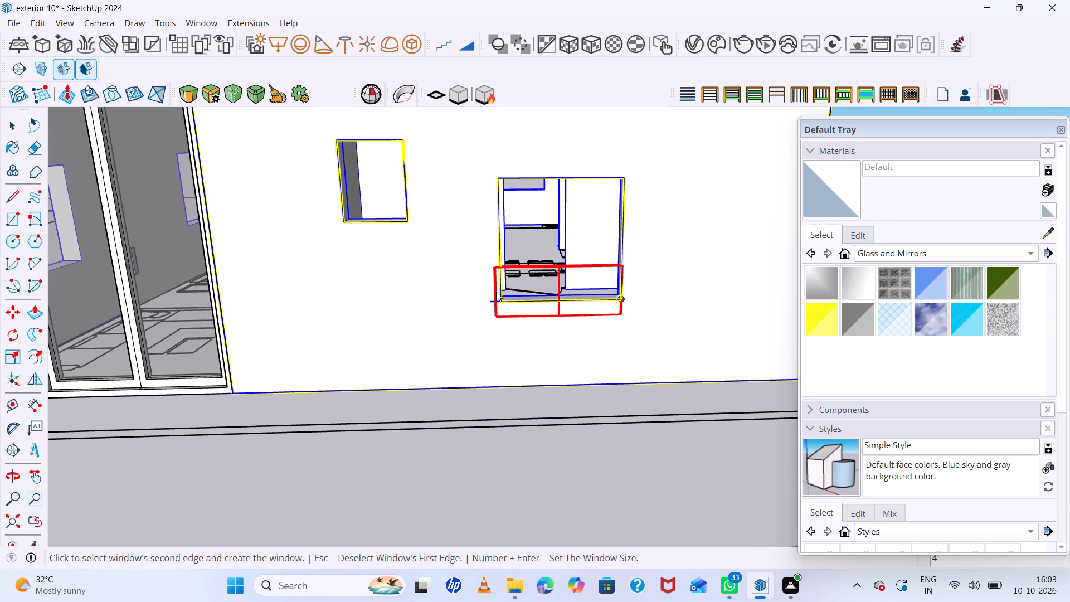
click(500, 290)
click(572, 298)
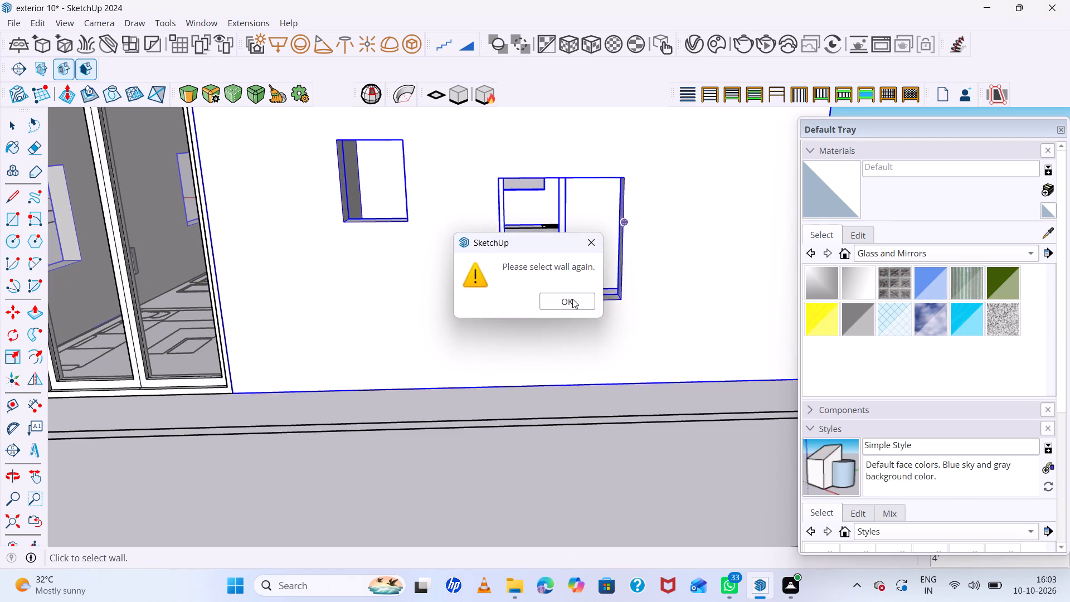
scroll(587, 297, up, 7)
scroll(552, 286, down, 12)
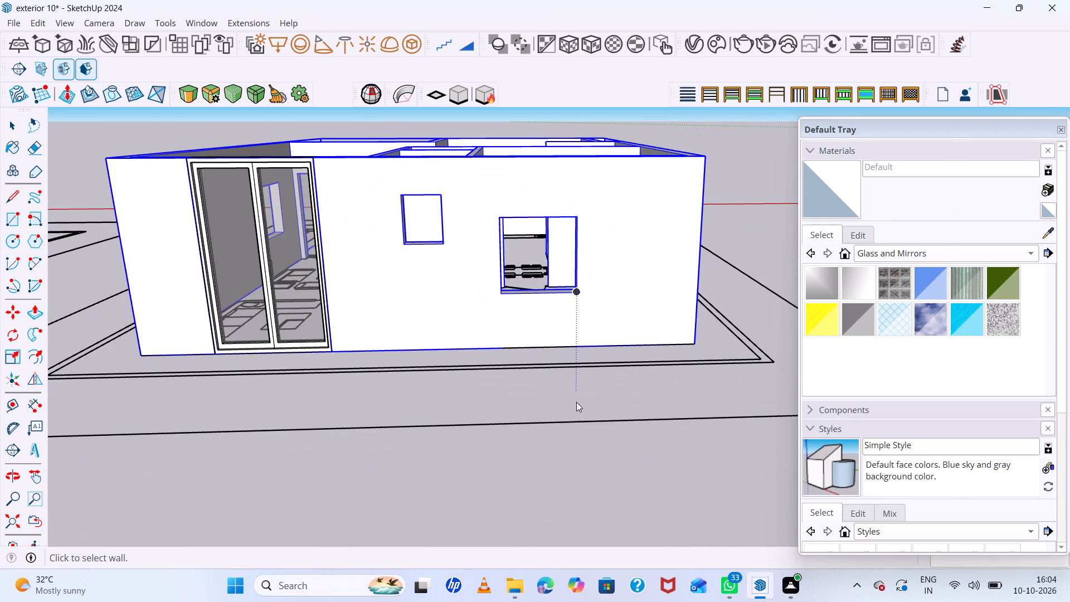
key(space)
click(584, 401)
Examine the wall openings and room layout from above and around the outside of the building.
scroll(514, 255, up, 6)
scroll(462, 204, down, 3)
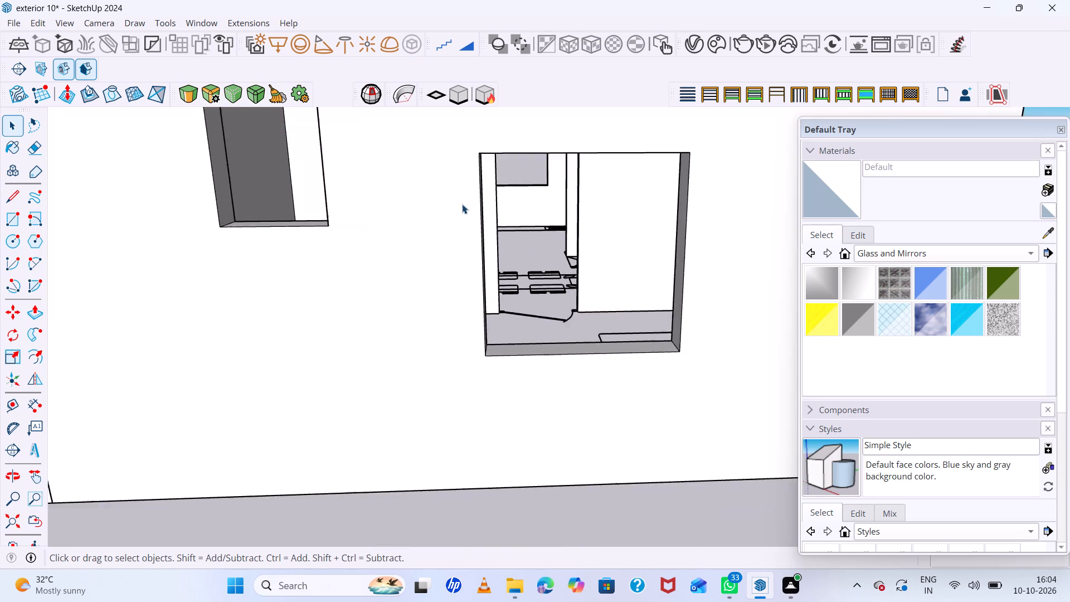
scroll(462, 204, down, 9)
scroll(529, 267, down, 5)
middle_drag(481, 251, 565, 352)
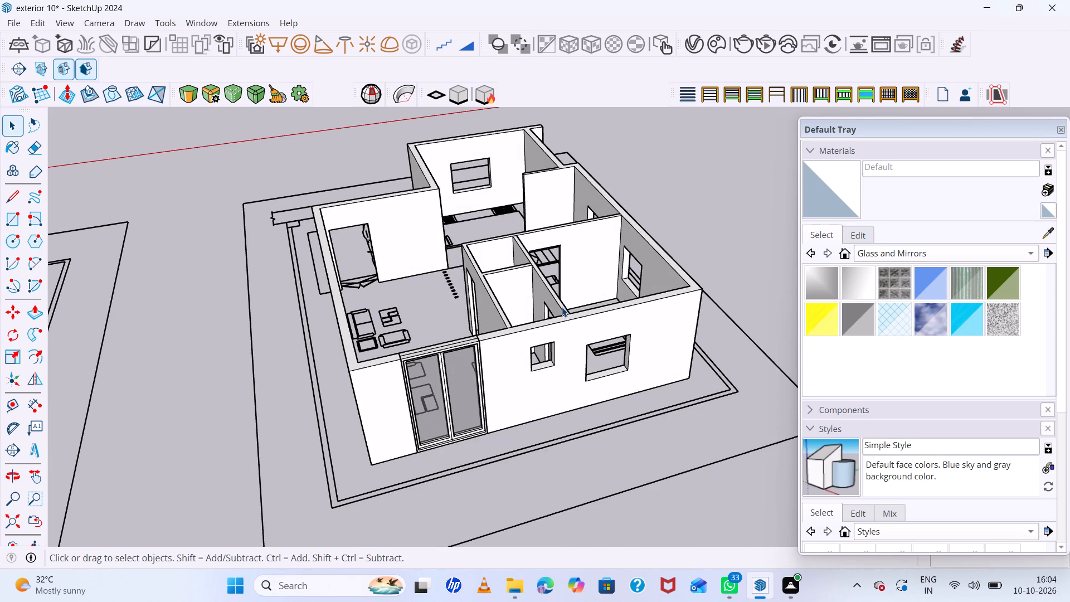
scroll(562, 307, up, 6)
scroll(562, 307, down, 2)
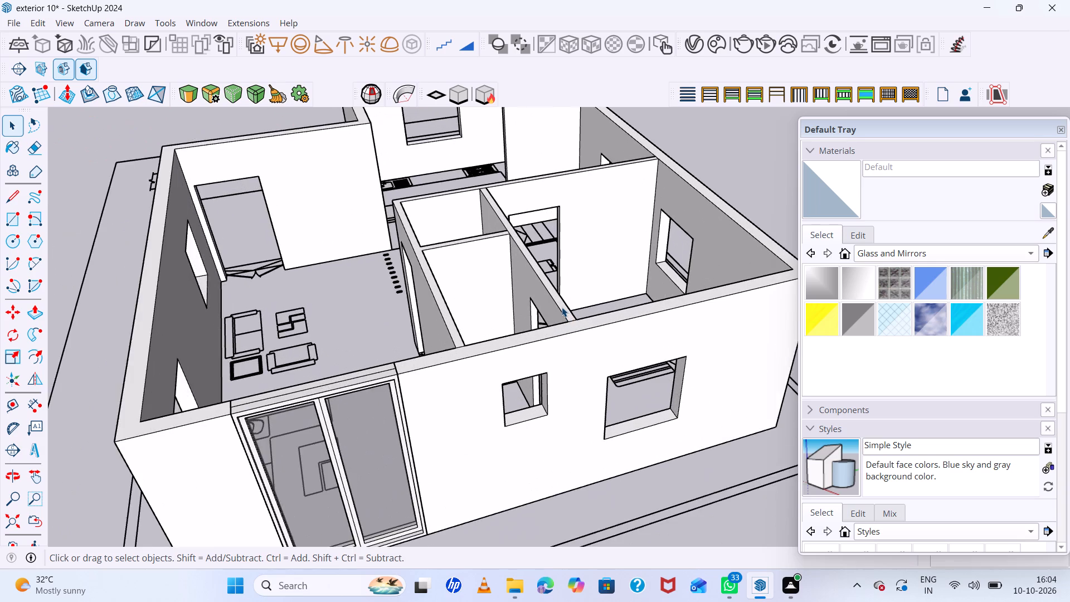
scroll(562, 307, down, 5)
scroll(562, 307, up, 1)
middle_drag(562, 307, 553, 306)
middle_drag(549, 305, 447, 280)
scroll(447, 280, up, 5)
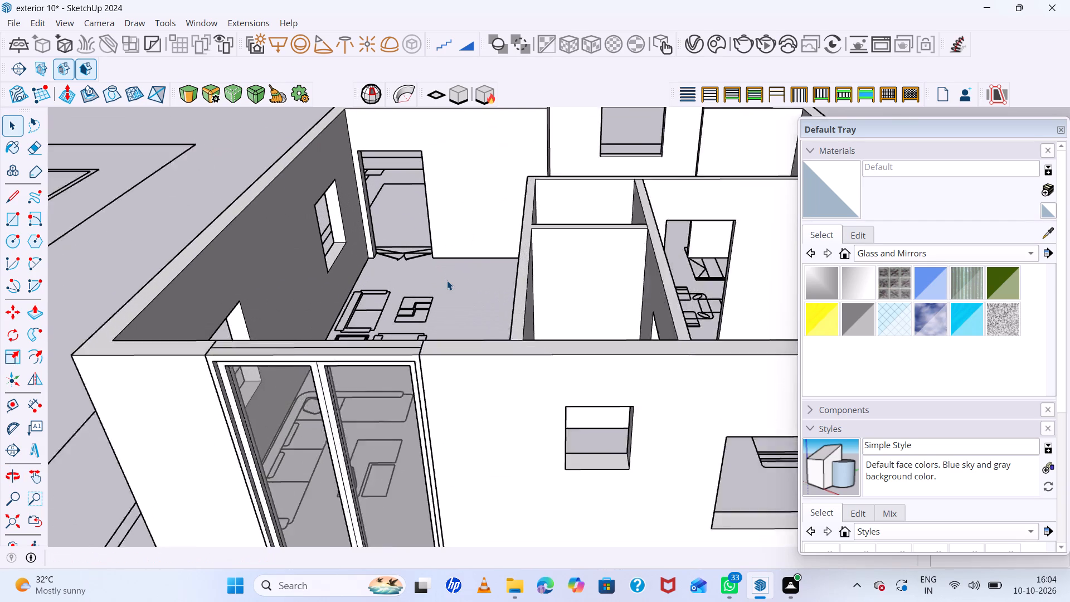
scroll(447, 280, up, 1)
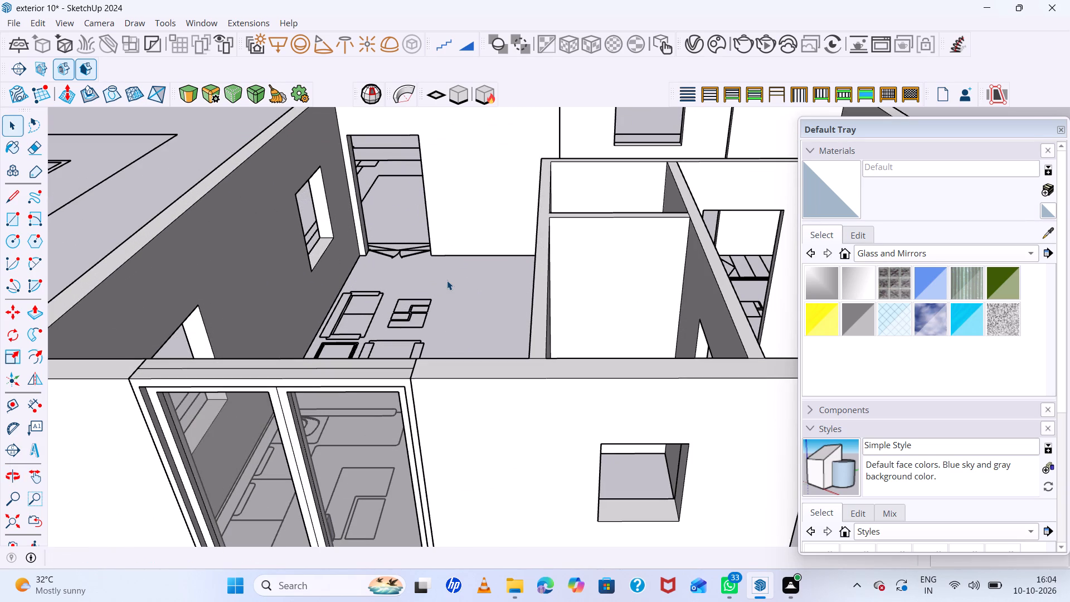
scroll(447, 280, down, 7)
middle_click(447, 280)
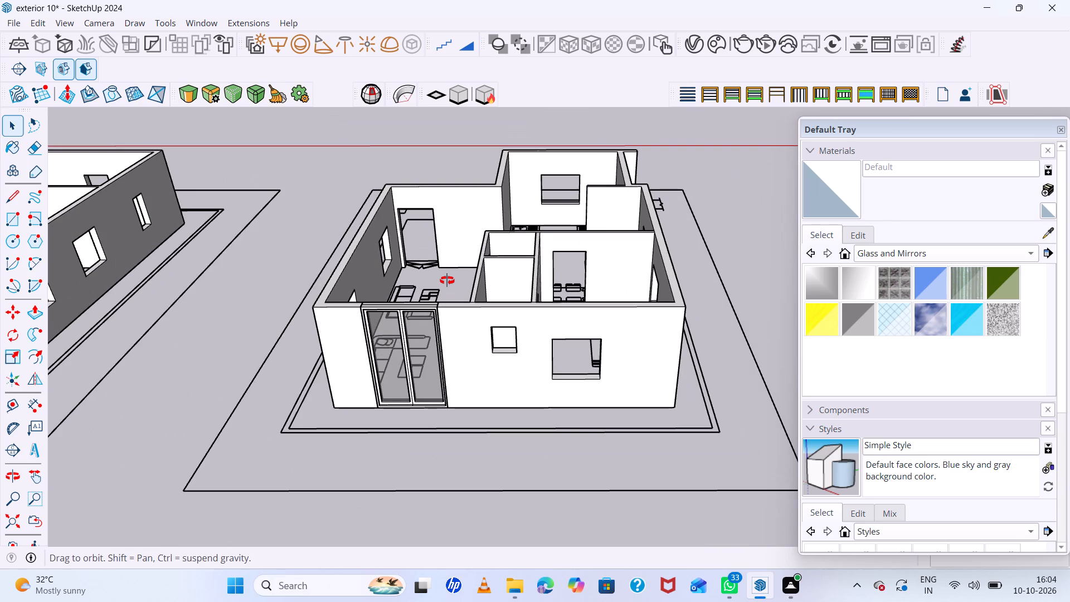
middle_click(447, 280)
scroll(447, 280, up, 7)
scroll(448, 274, down, 6)
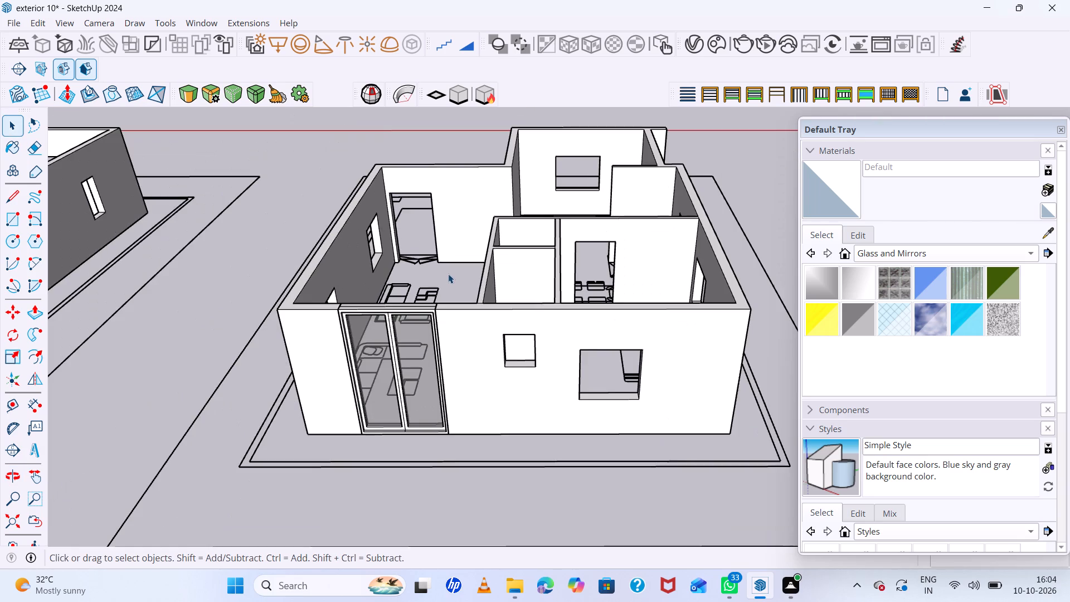
middle_drag(420, 273, 557, 181)
middle_click(558, 180)
scroll(508, 190, up, 7)
middle_drag(470, 193, 565, 159)
scroll(470, 188, up, 1)
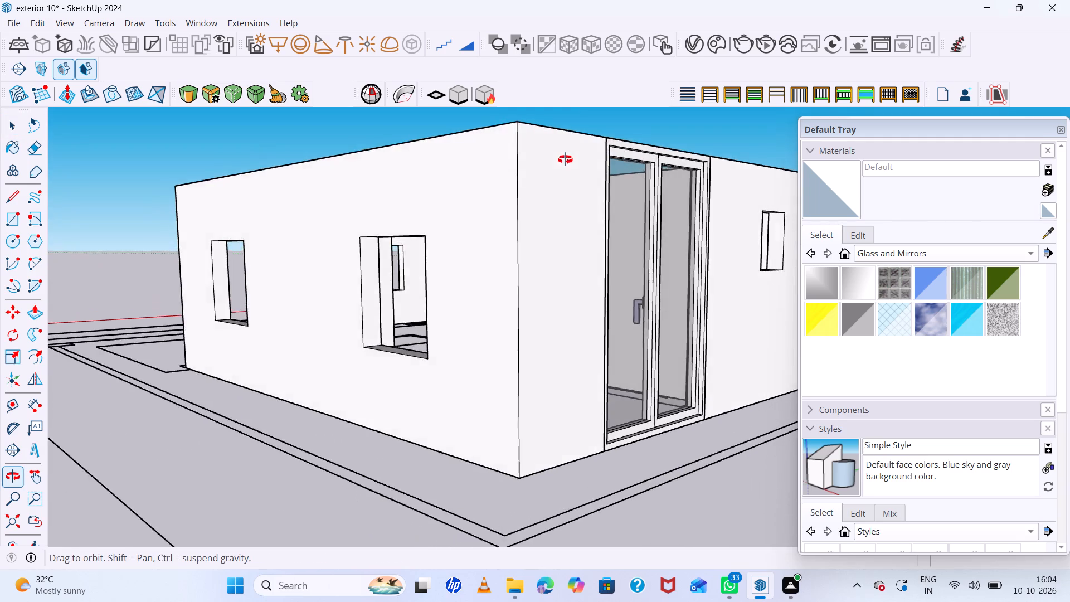
middle_drag(565, 159, 360, 180)
scroll(335, 173, down, 7)
scroll(526, 187, up, 10)
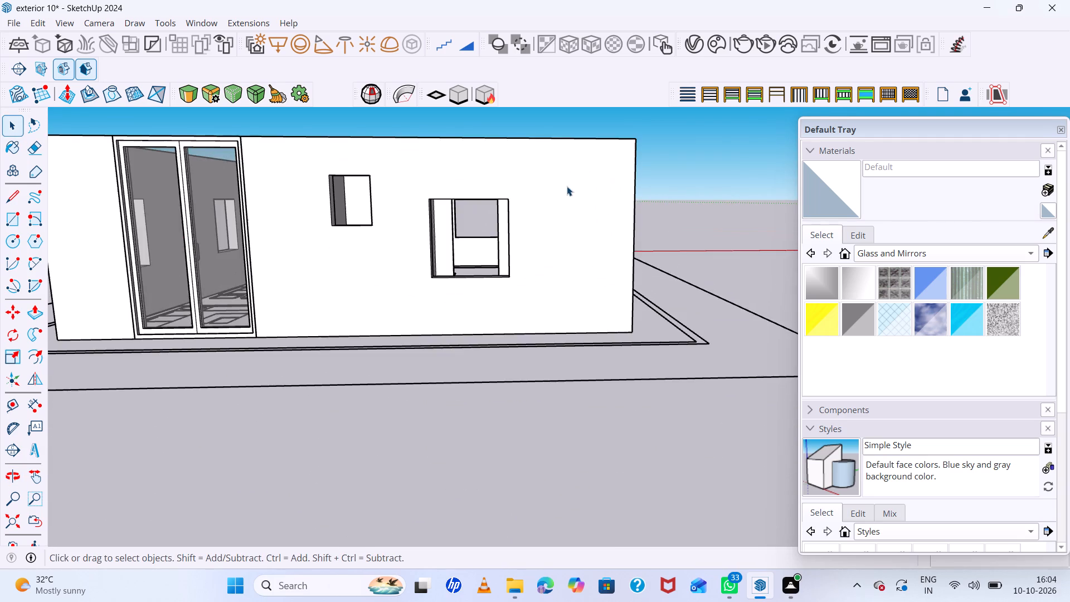
Draw a 4' by 4' rectangle from corner to corner over the larger window opening in the glass-door wall.
middle_drag(557, 192, 463, 204)
scroll(454, 196, up, 6)
middle_drag(465, 185, 470, 152)
scroll(462, 178, up, 6)
key(r)
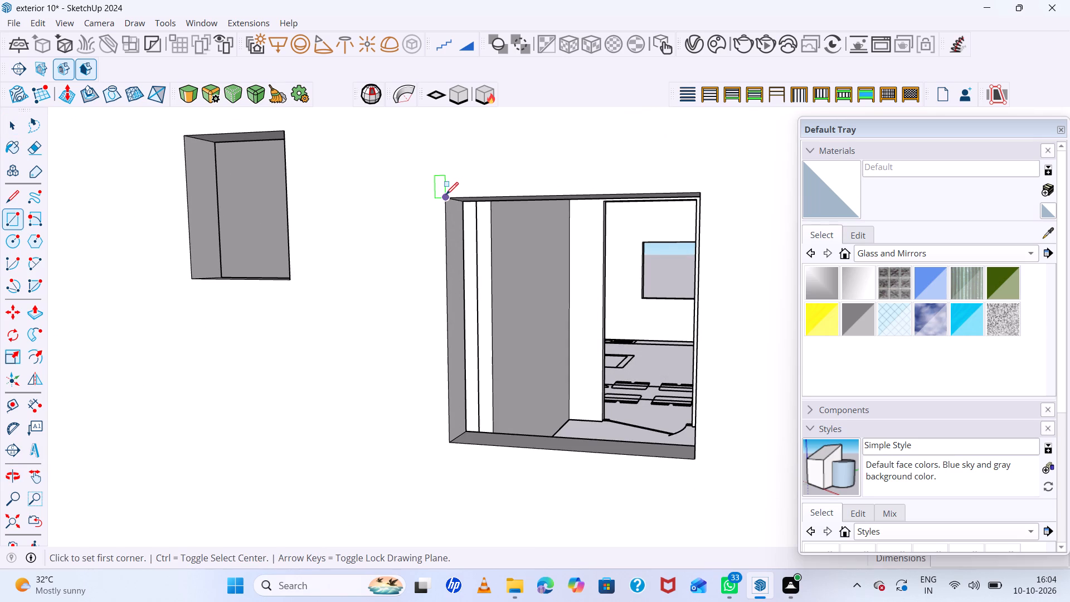
click(446, 195)
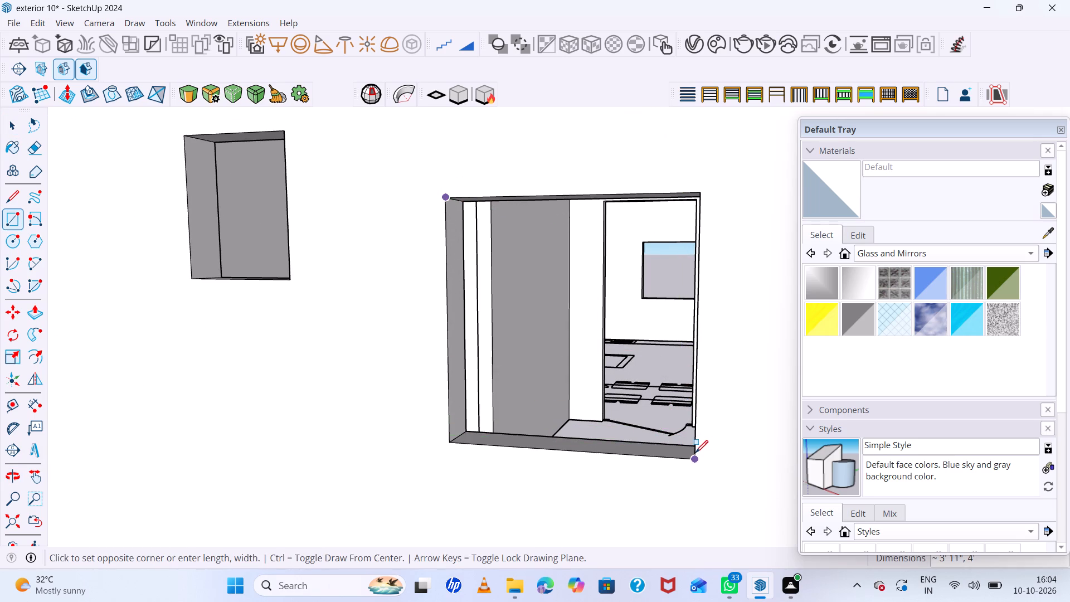
click(695, 454)
key(space)
click(546, 288)
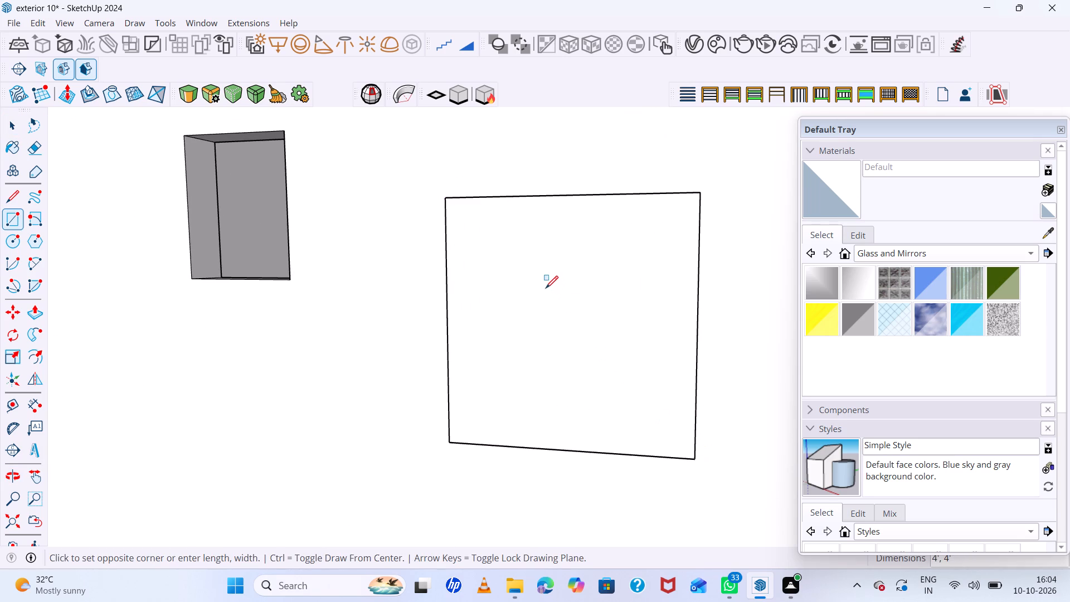
key(p)
key(space)
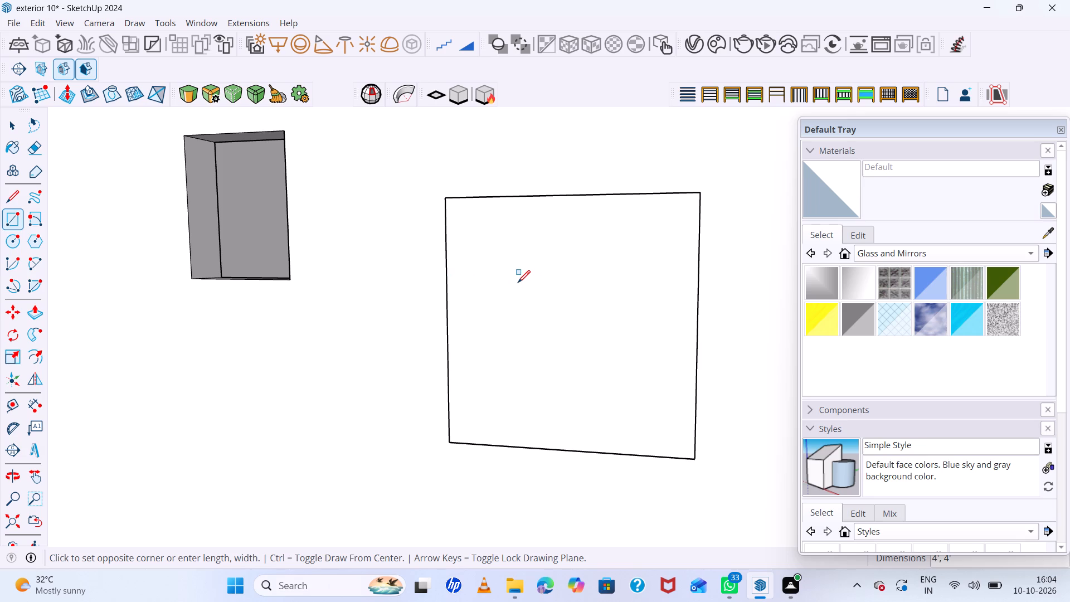
Offset the square's outline inward to form a narrow window-frame border.
key(f)
click(469, 285)
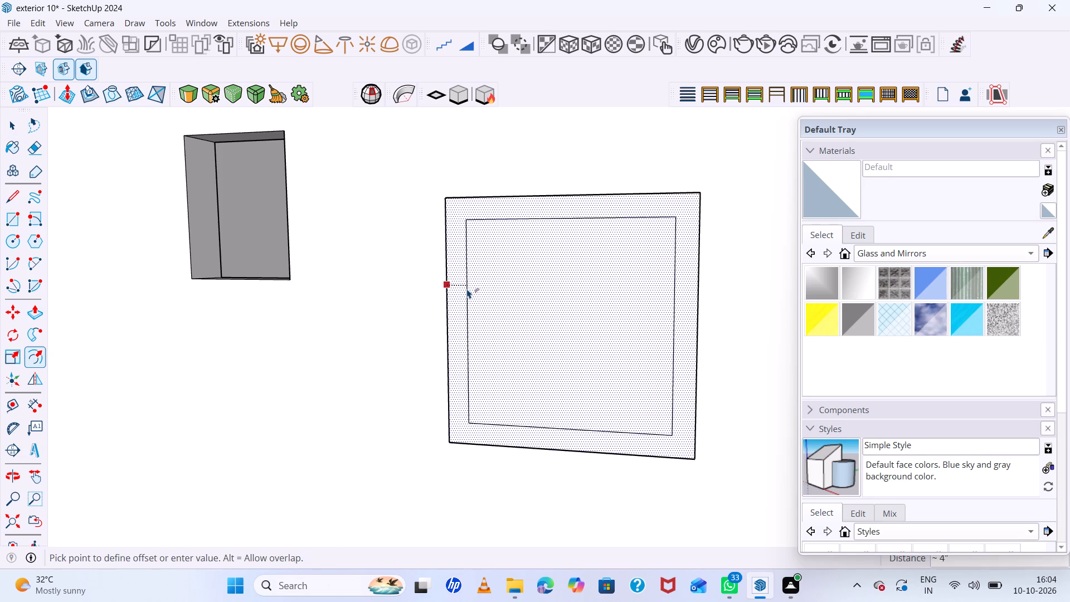
scroll(467, 289, up, 6)
click(451, 296)
key(space)
Push the inner face of the window outline about 9" into the wall, leaving the narrow border in place.
click(508, 285)
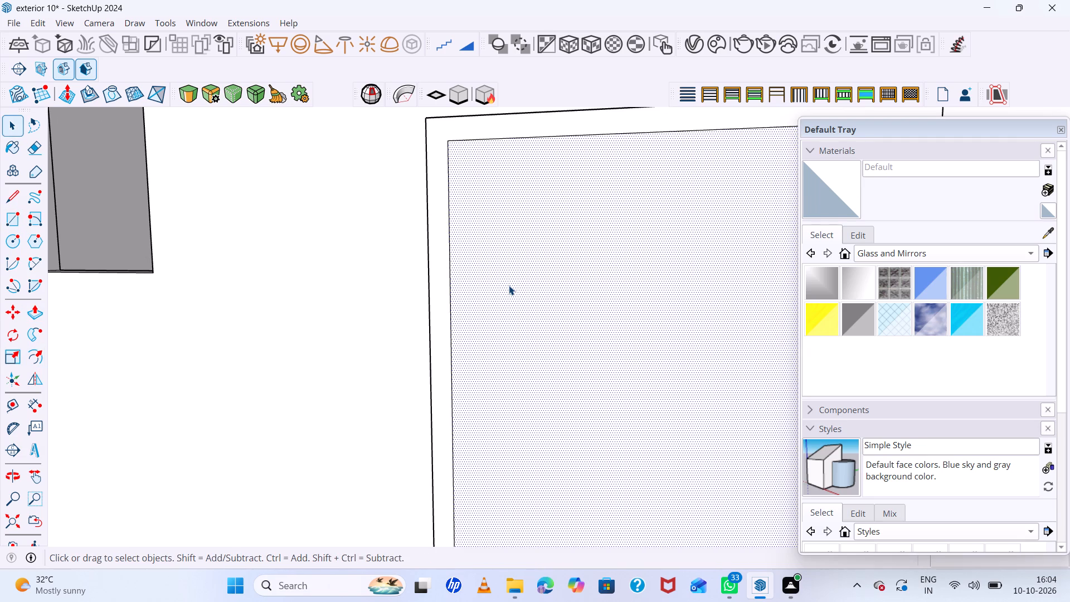
key(p)
click(509, 285)
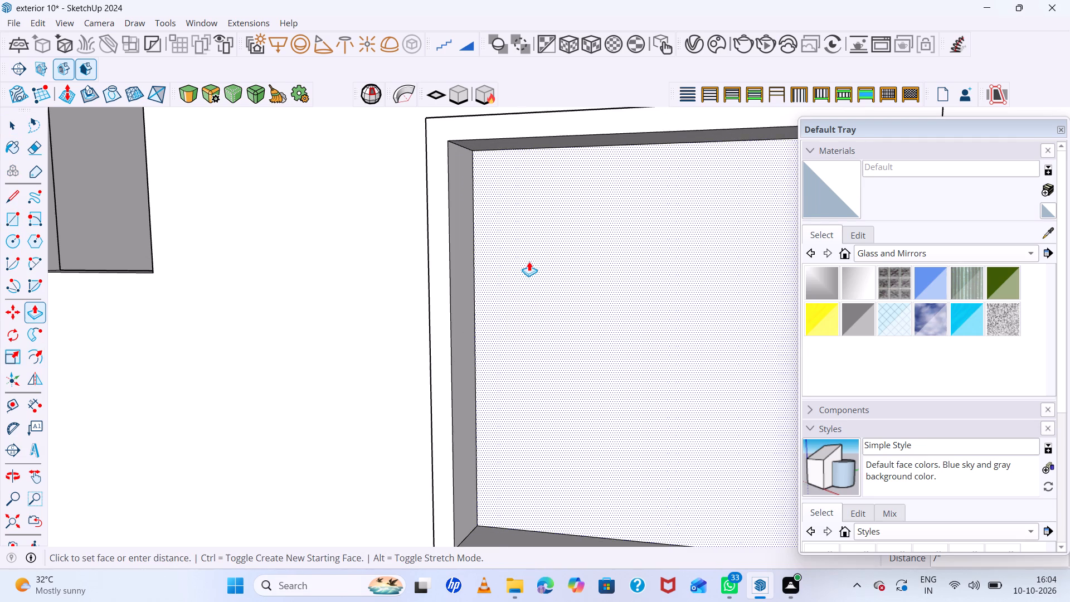
scroll(481, 157, down, 6)
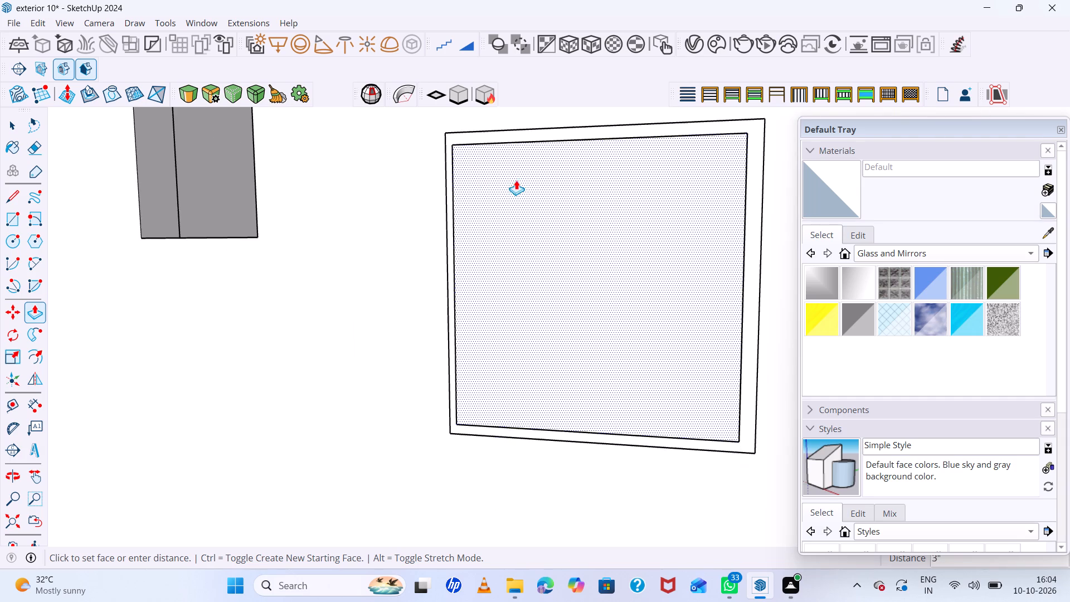
middle_drag(516, 180, 537, 306)
scroll(572, 199, down, 6)
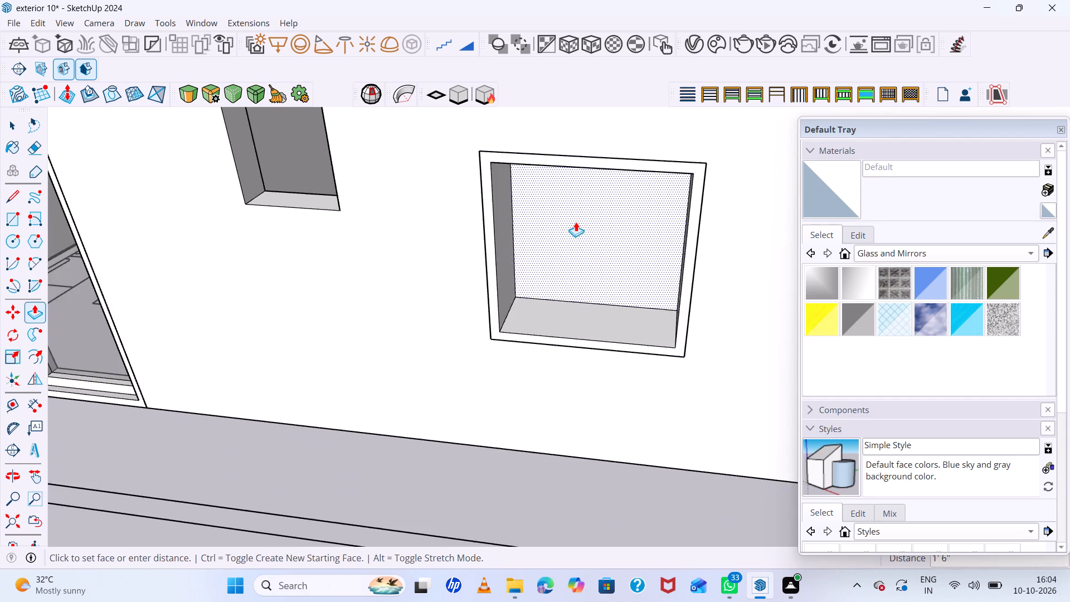
scroll(576, 223, down, 9)
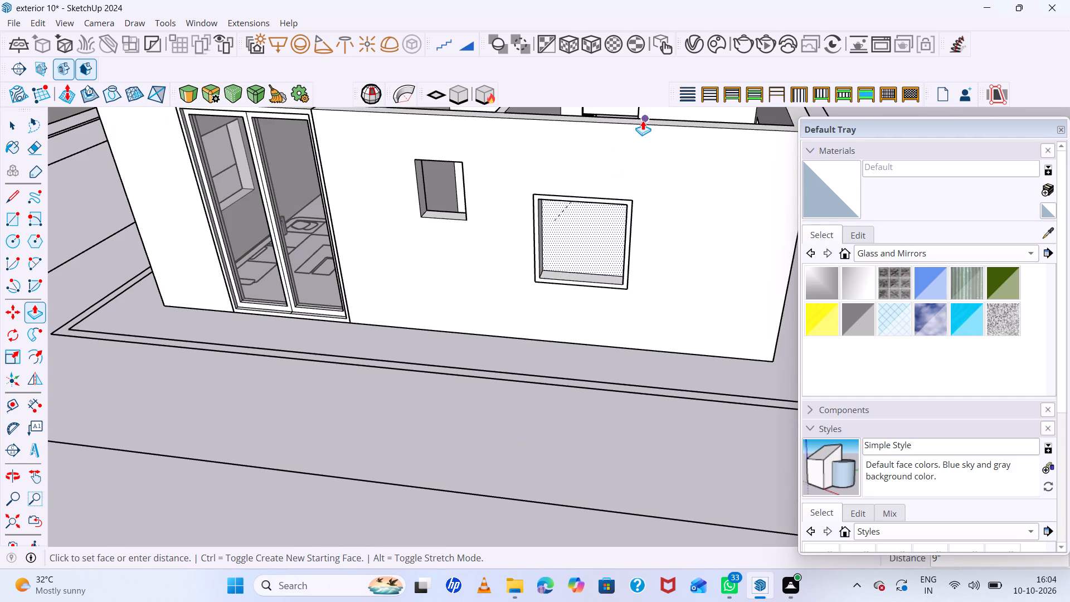
click(644, 118)
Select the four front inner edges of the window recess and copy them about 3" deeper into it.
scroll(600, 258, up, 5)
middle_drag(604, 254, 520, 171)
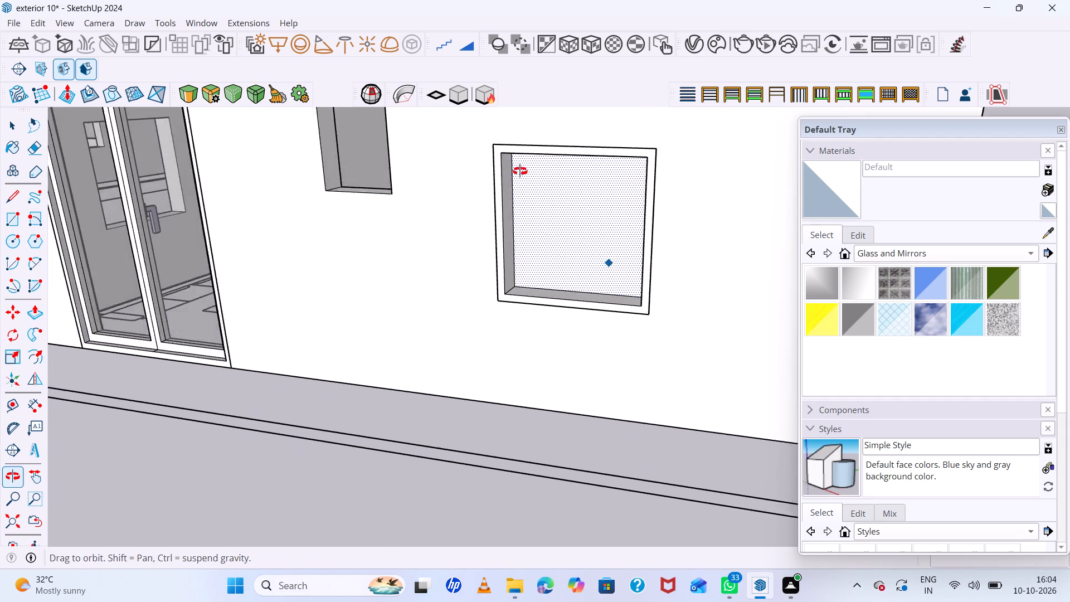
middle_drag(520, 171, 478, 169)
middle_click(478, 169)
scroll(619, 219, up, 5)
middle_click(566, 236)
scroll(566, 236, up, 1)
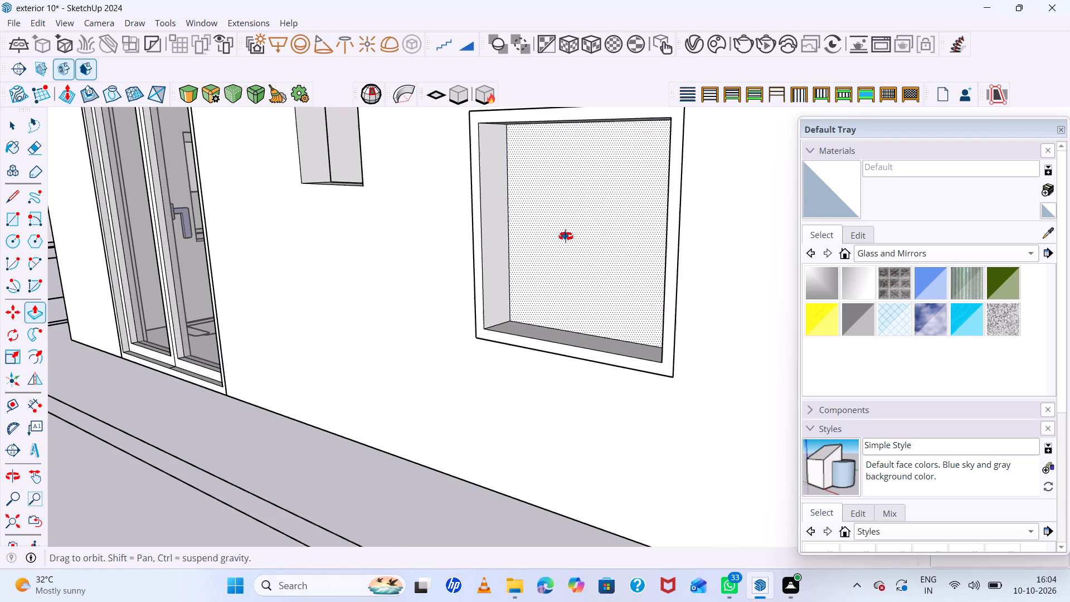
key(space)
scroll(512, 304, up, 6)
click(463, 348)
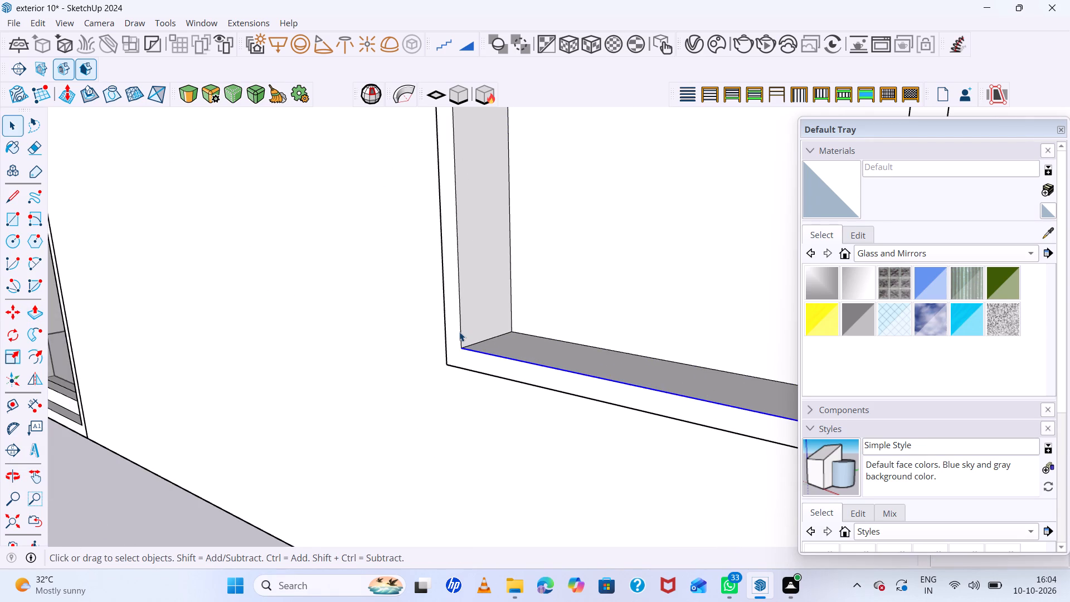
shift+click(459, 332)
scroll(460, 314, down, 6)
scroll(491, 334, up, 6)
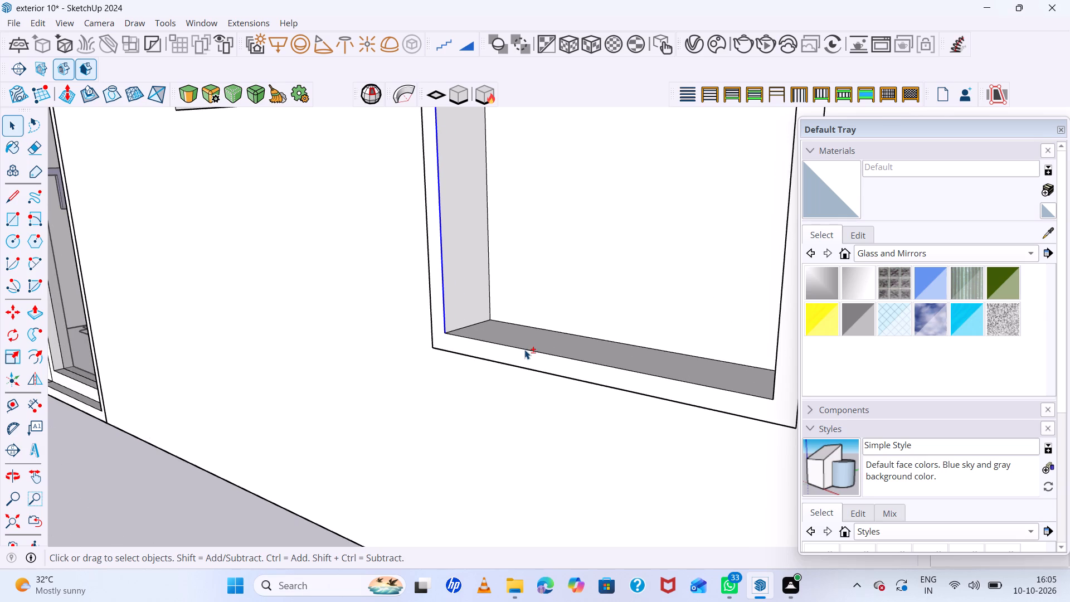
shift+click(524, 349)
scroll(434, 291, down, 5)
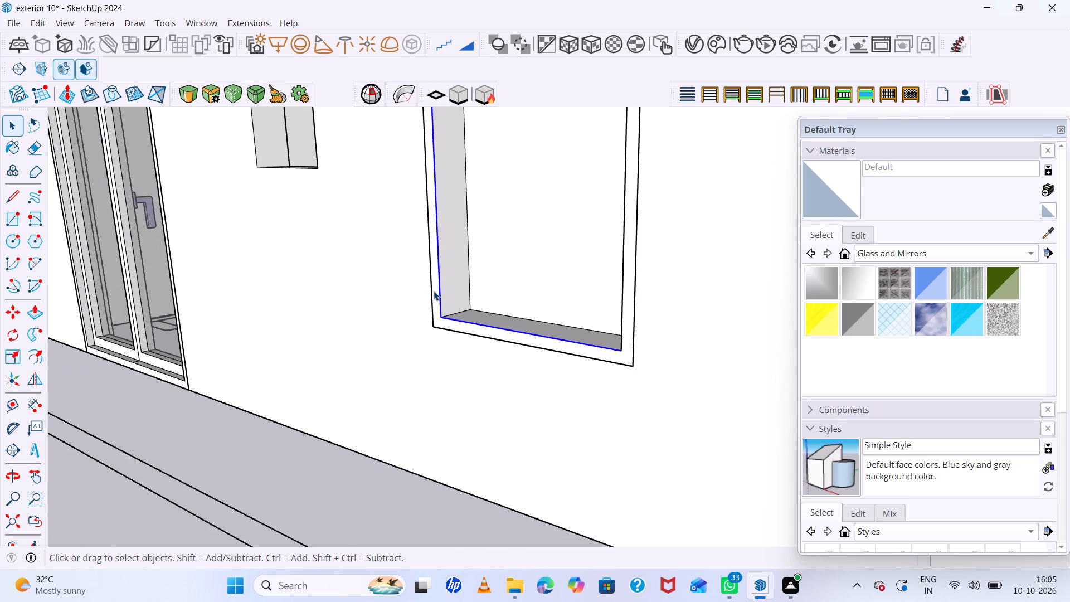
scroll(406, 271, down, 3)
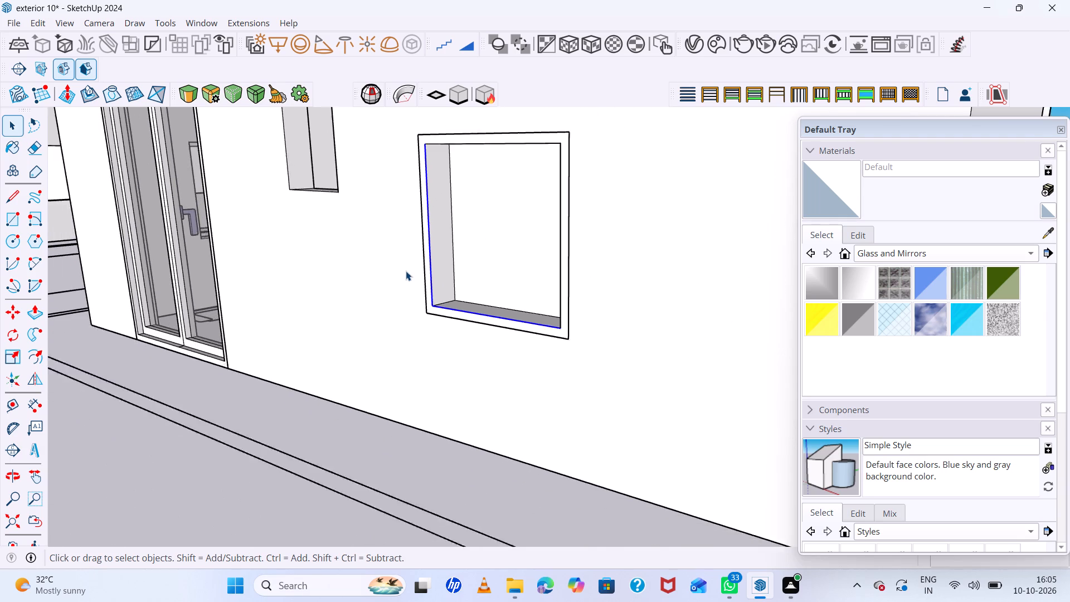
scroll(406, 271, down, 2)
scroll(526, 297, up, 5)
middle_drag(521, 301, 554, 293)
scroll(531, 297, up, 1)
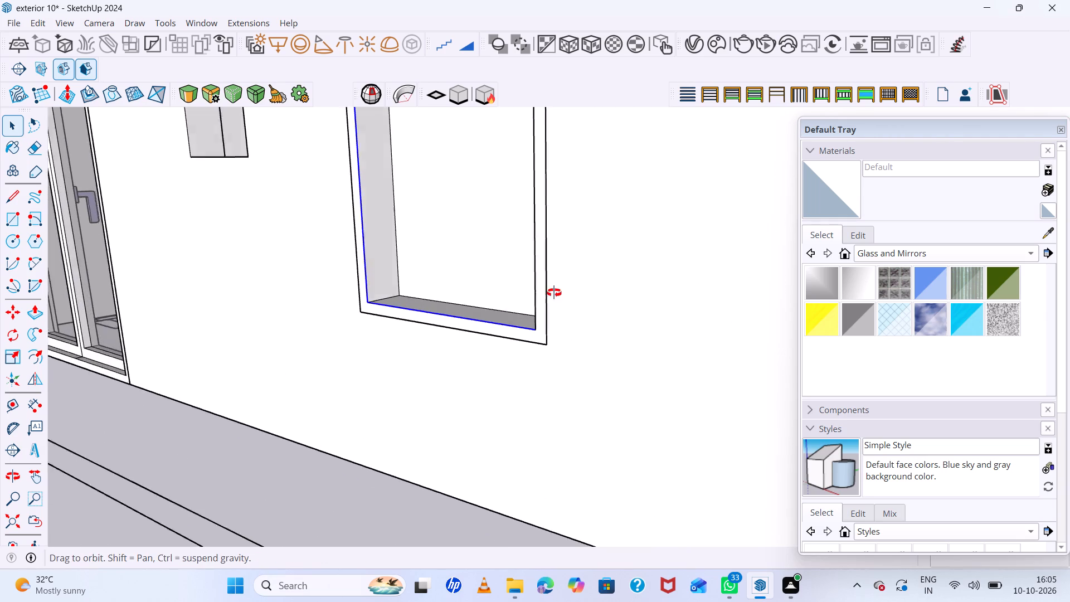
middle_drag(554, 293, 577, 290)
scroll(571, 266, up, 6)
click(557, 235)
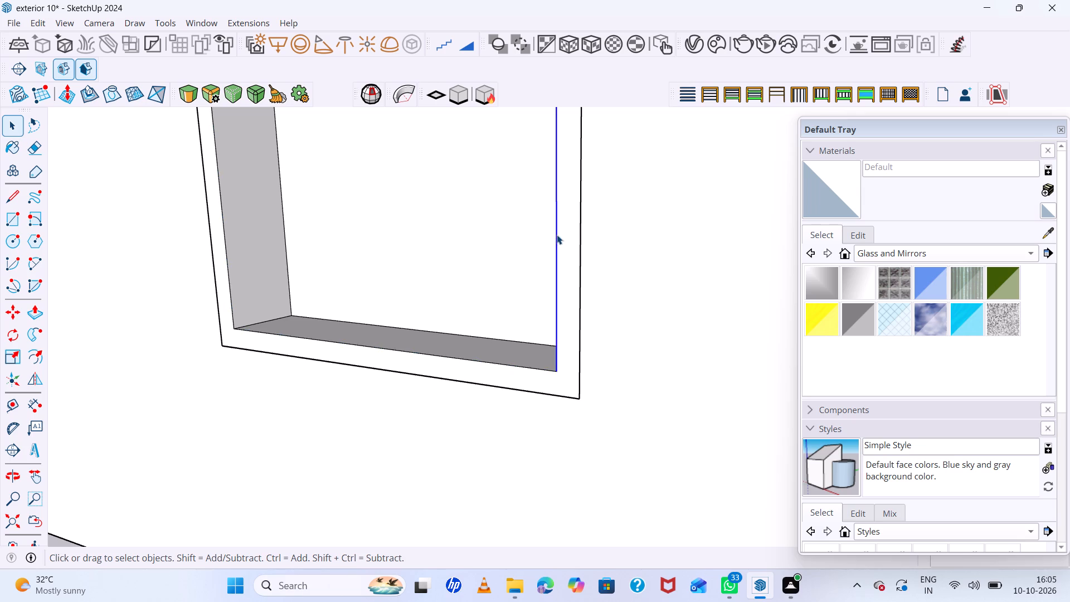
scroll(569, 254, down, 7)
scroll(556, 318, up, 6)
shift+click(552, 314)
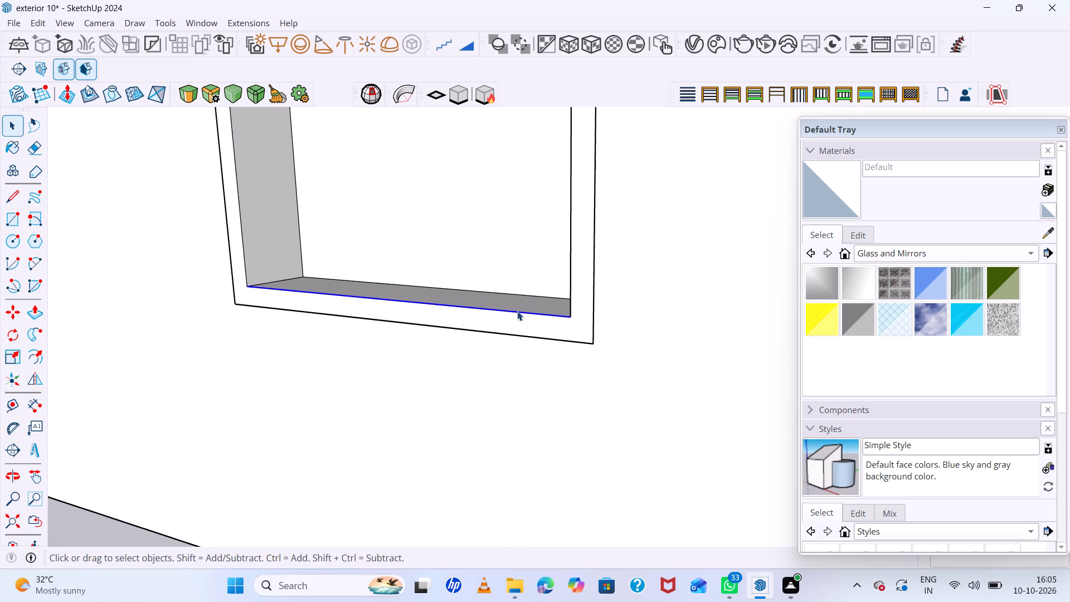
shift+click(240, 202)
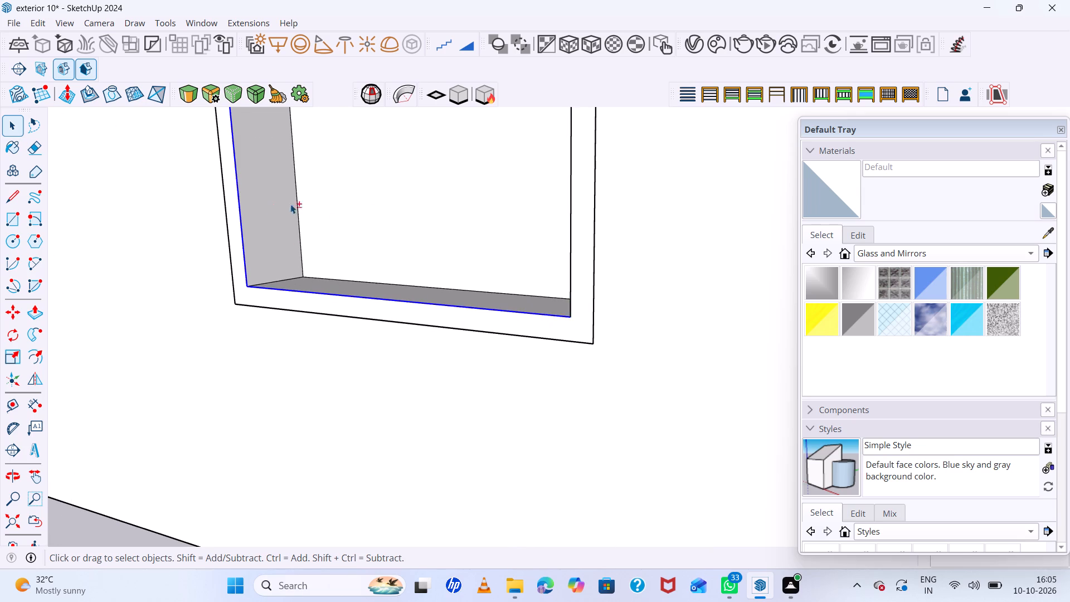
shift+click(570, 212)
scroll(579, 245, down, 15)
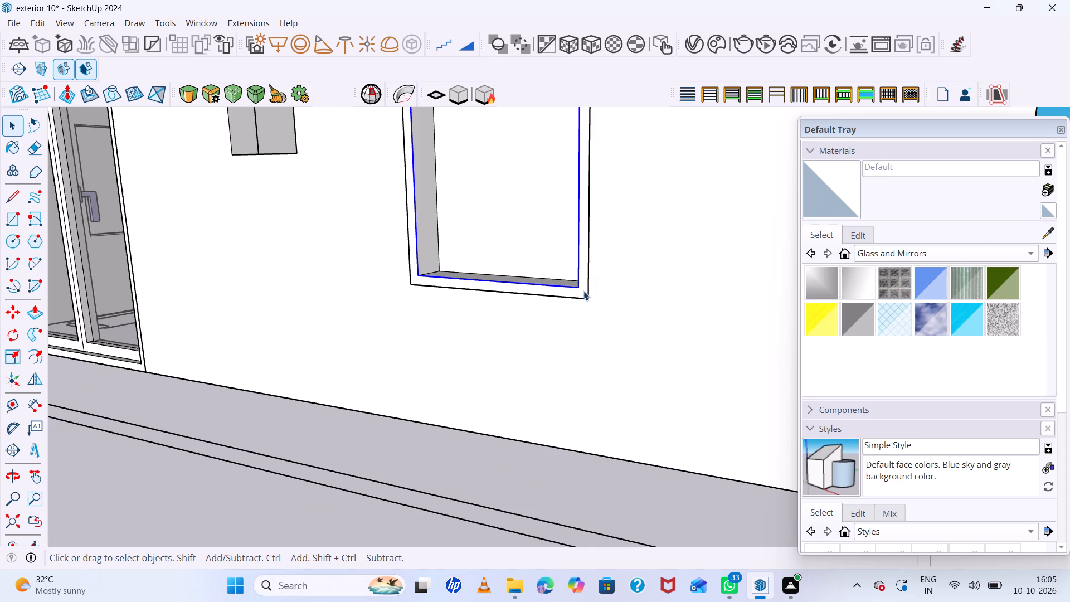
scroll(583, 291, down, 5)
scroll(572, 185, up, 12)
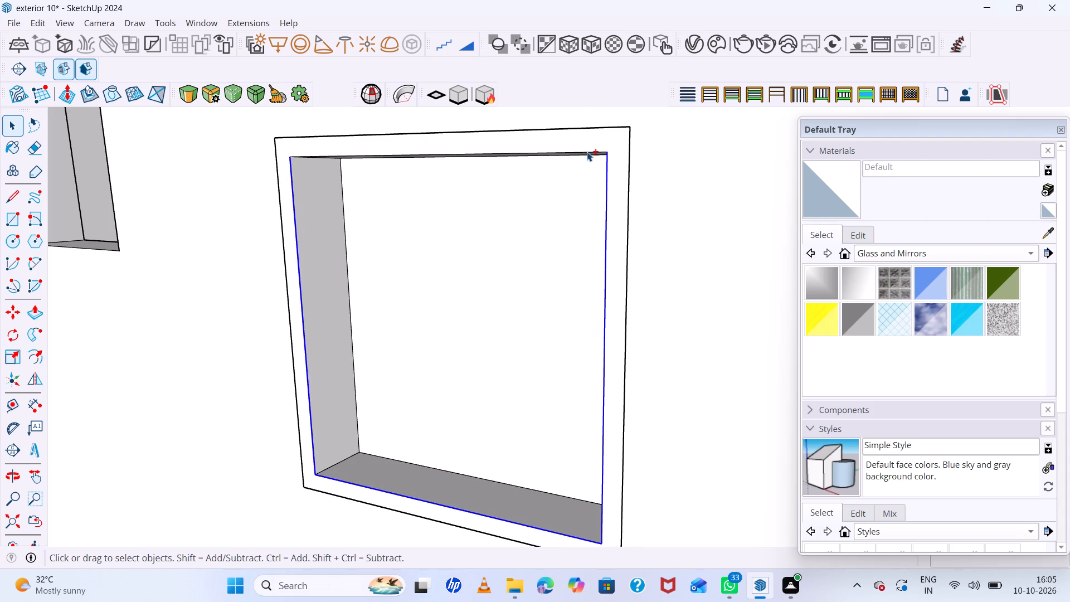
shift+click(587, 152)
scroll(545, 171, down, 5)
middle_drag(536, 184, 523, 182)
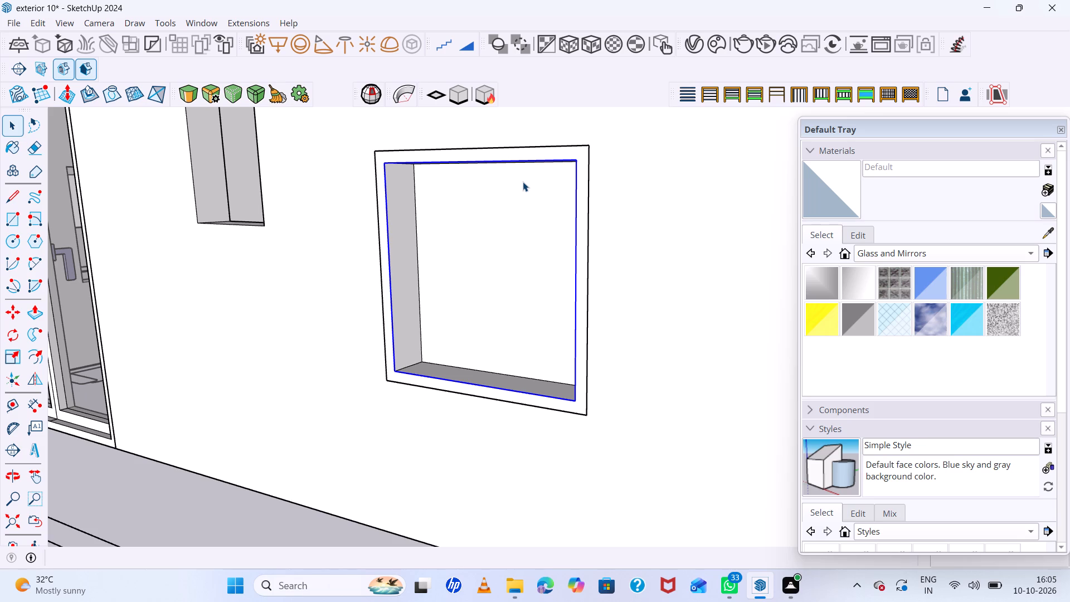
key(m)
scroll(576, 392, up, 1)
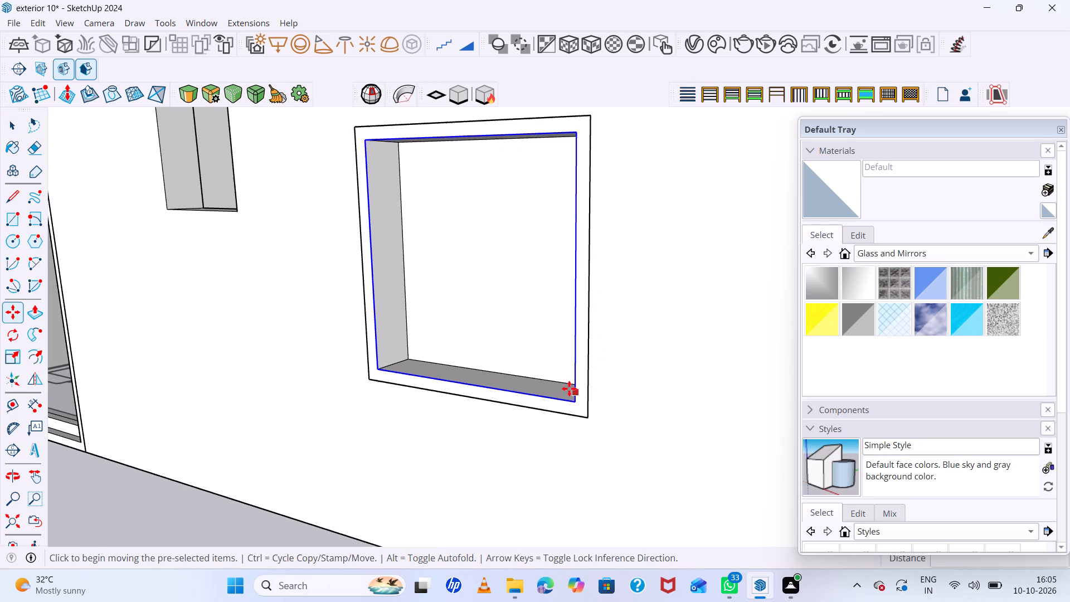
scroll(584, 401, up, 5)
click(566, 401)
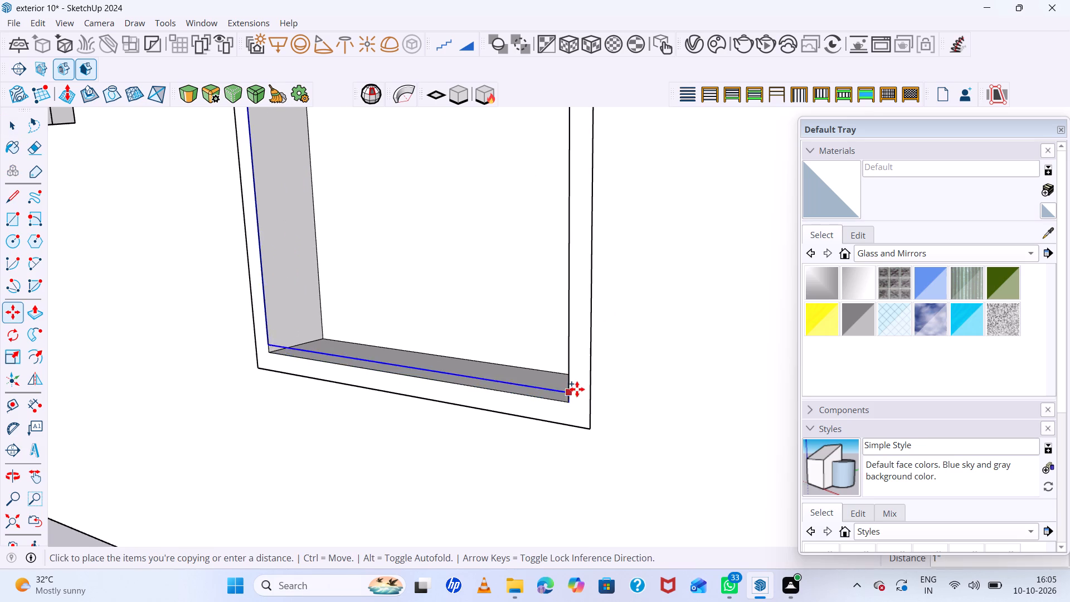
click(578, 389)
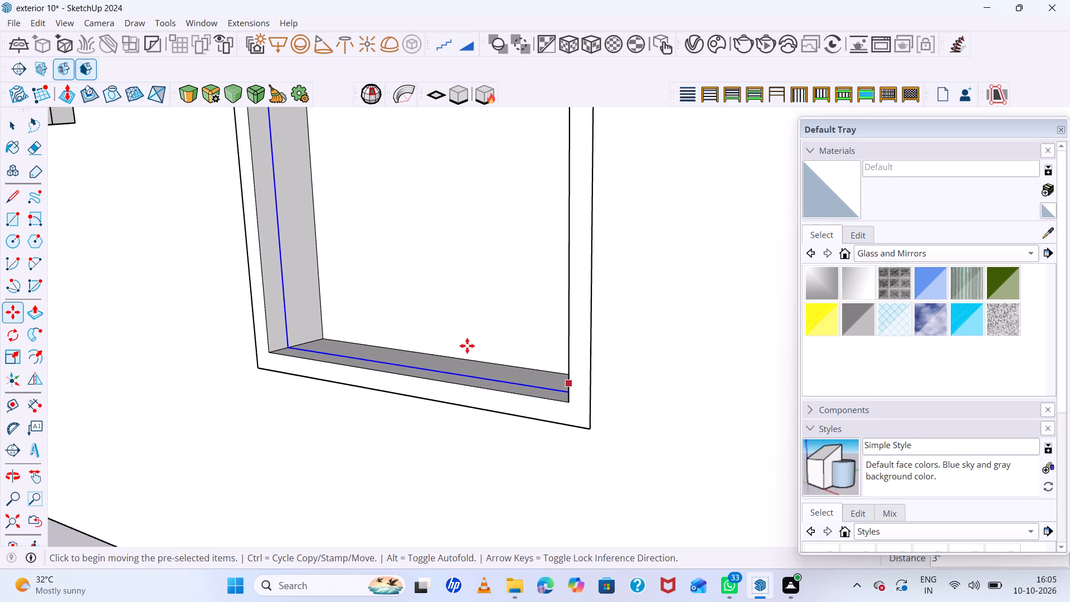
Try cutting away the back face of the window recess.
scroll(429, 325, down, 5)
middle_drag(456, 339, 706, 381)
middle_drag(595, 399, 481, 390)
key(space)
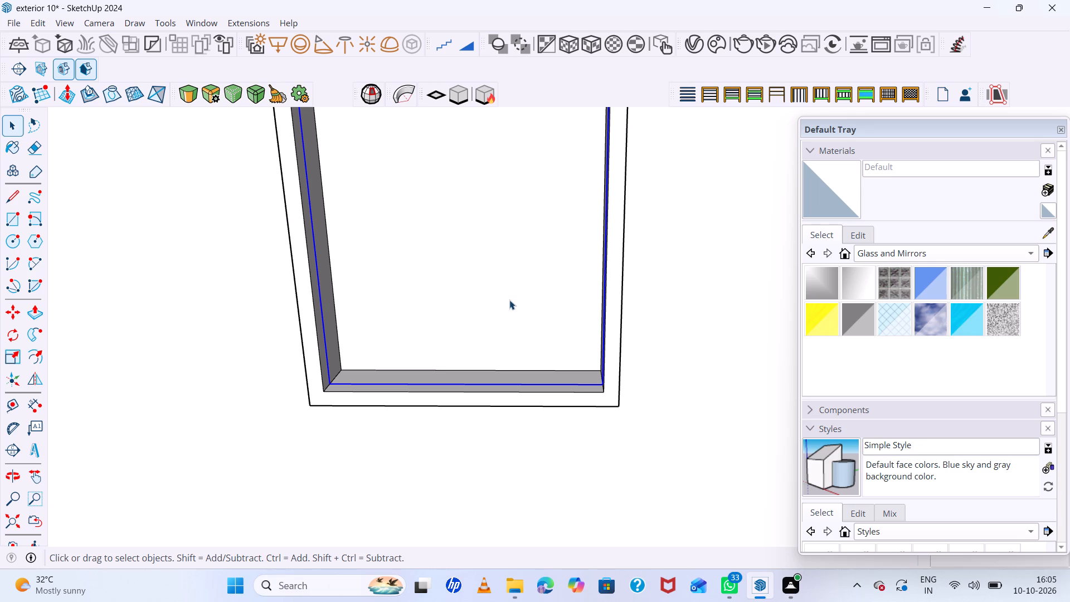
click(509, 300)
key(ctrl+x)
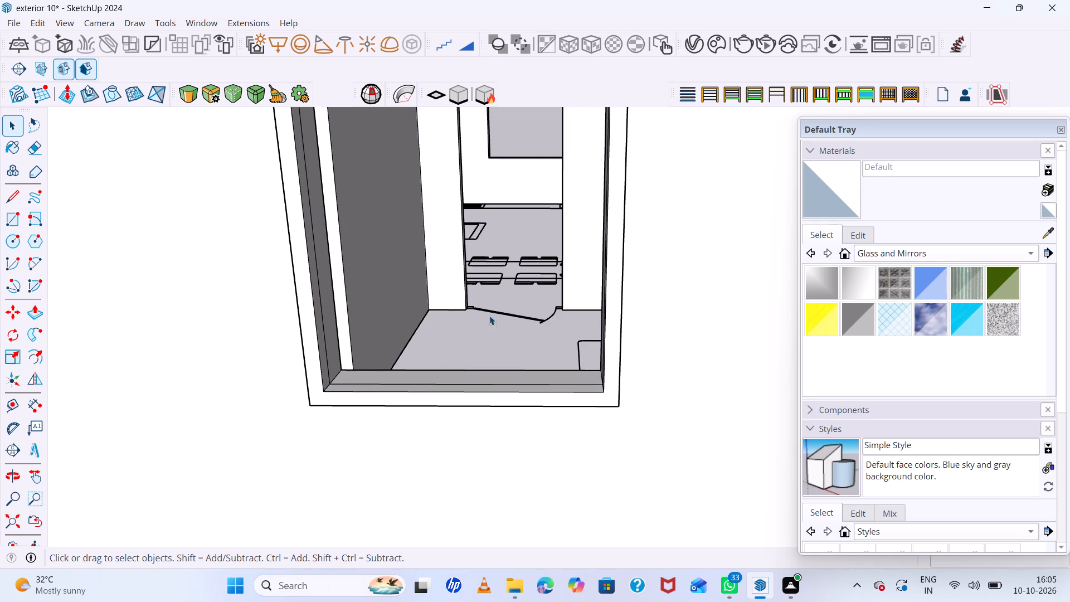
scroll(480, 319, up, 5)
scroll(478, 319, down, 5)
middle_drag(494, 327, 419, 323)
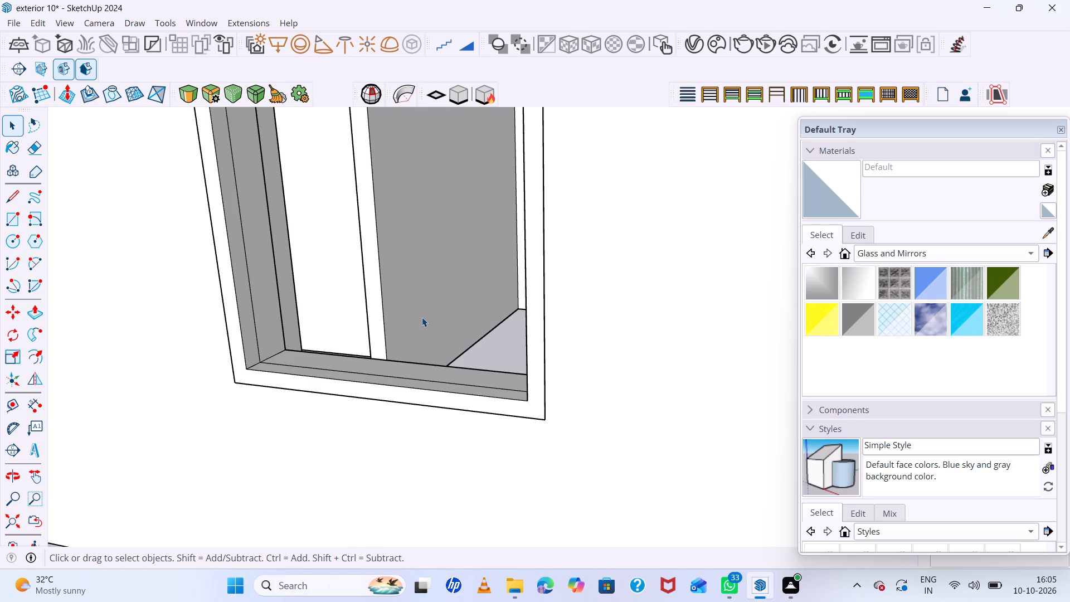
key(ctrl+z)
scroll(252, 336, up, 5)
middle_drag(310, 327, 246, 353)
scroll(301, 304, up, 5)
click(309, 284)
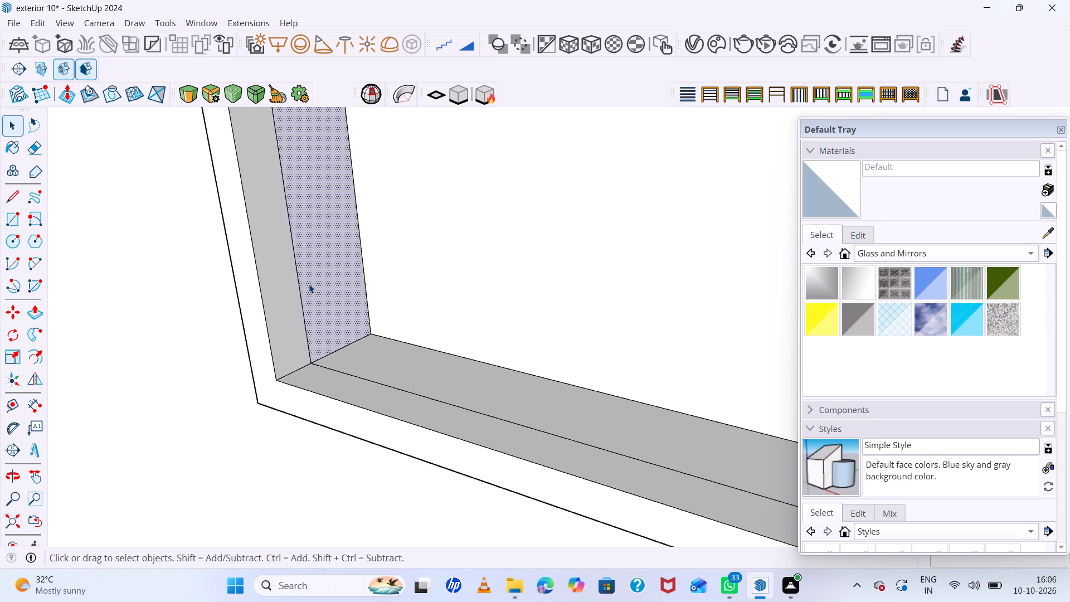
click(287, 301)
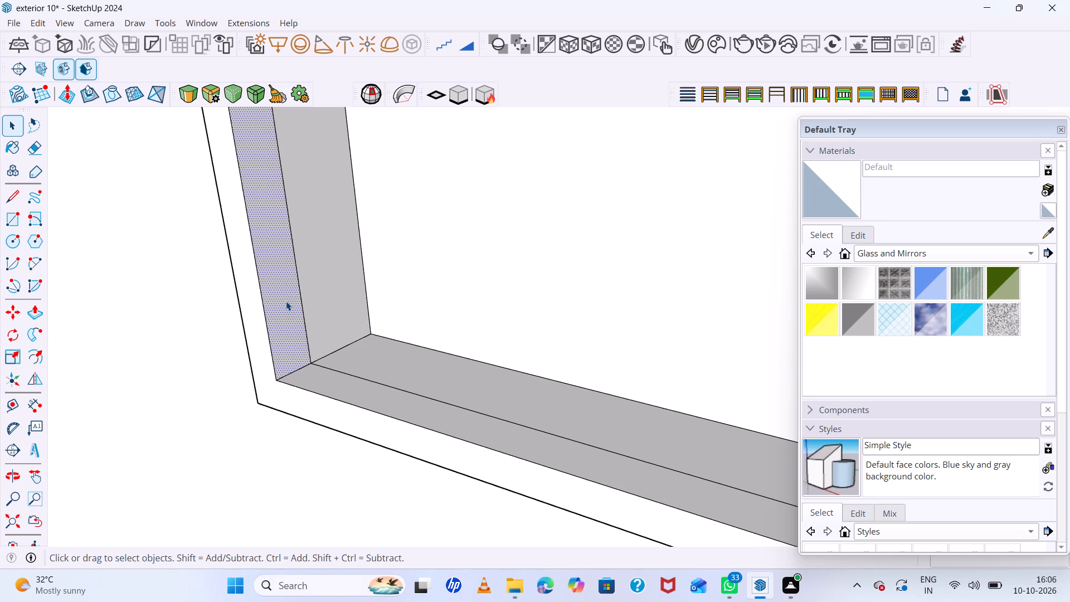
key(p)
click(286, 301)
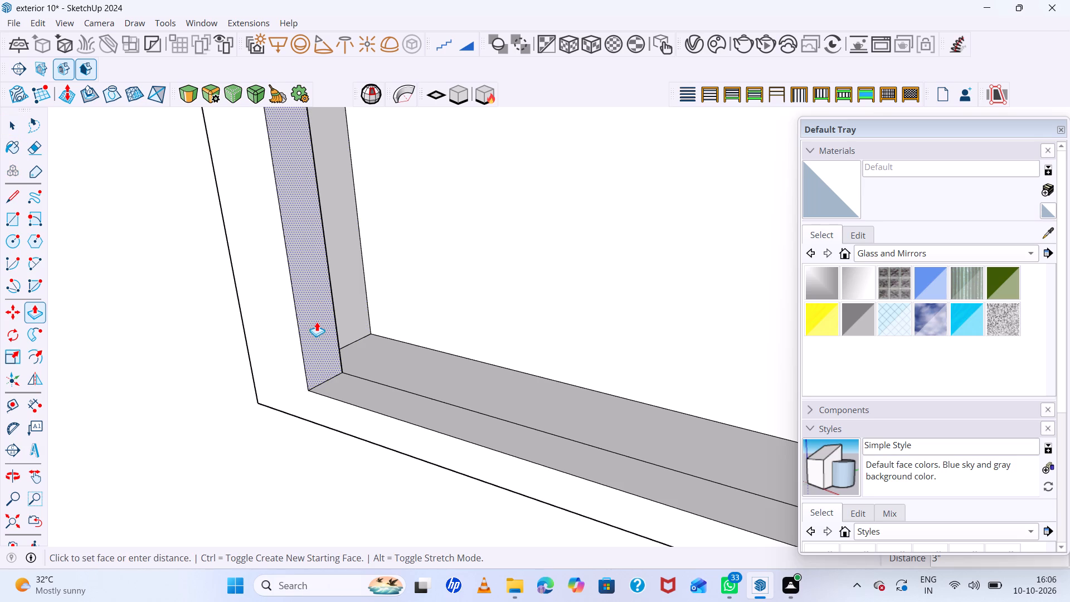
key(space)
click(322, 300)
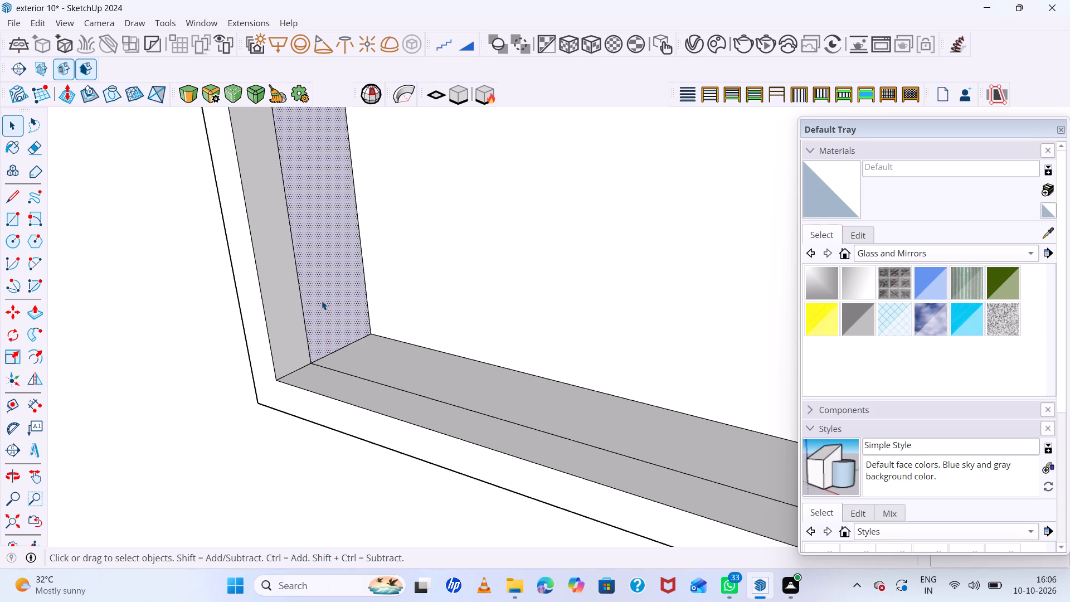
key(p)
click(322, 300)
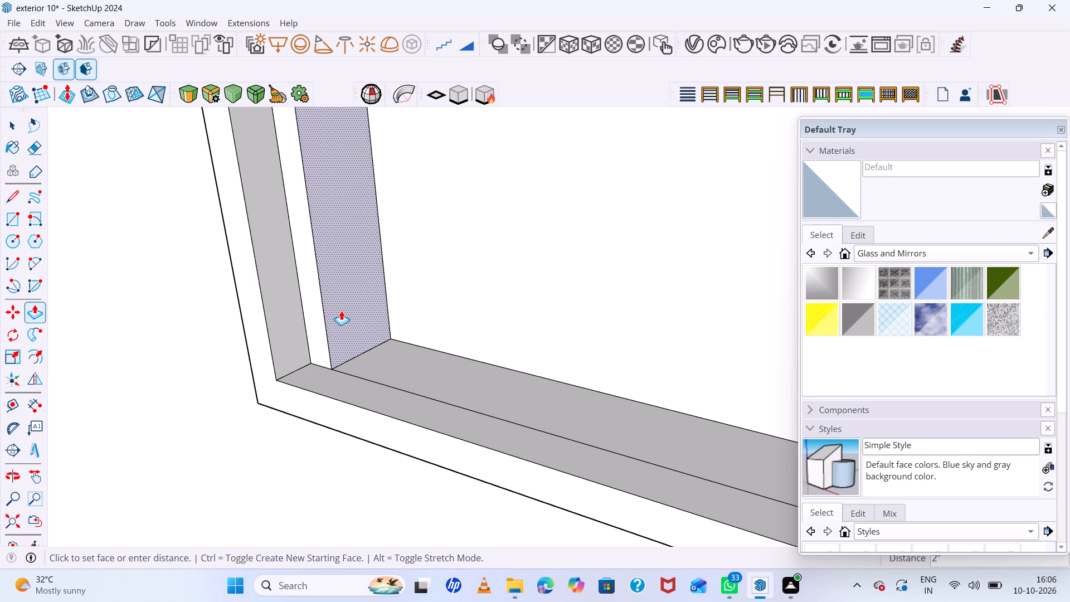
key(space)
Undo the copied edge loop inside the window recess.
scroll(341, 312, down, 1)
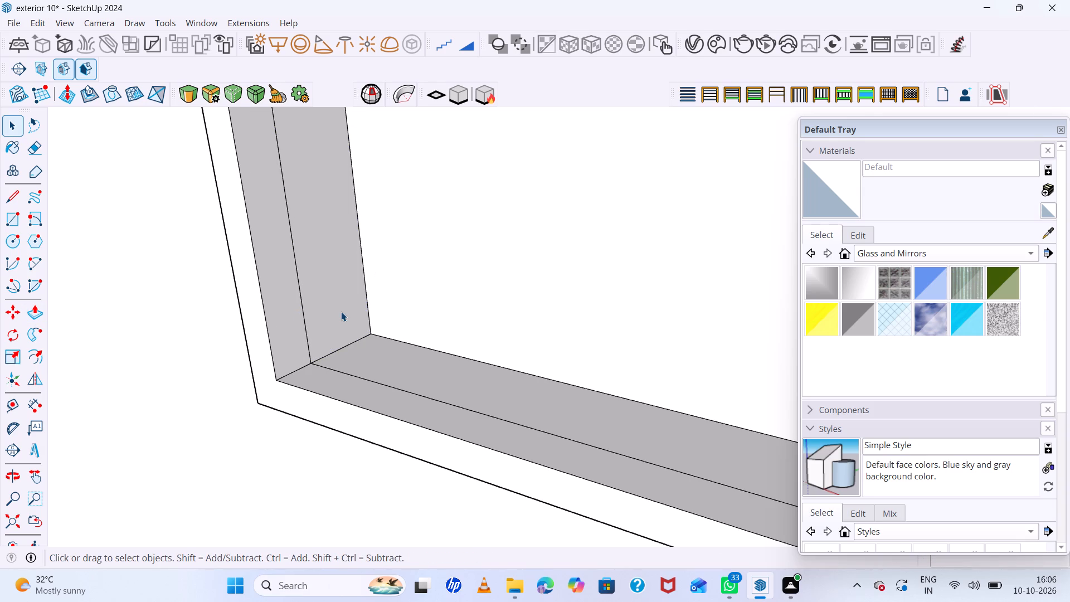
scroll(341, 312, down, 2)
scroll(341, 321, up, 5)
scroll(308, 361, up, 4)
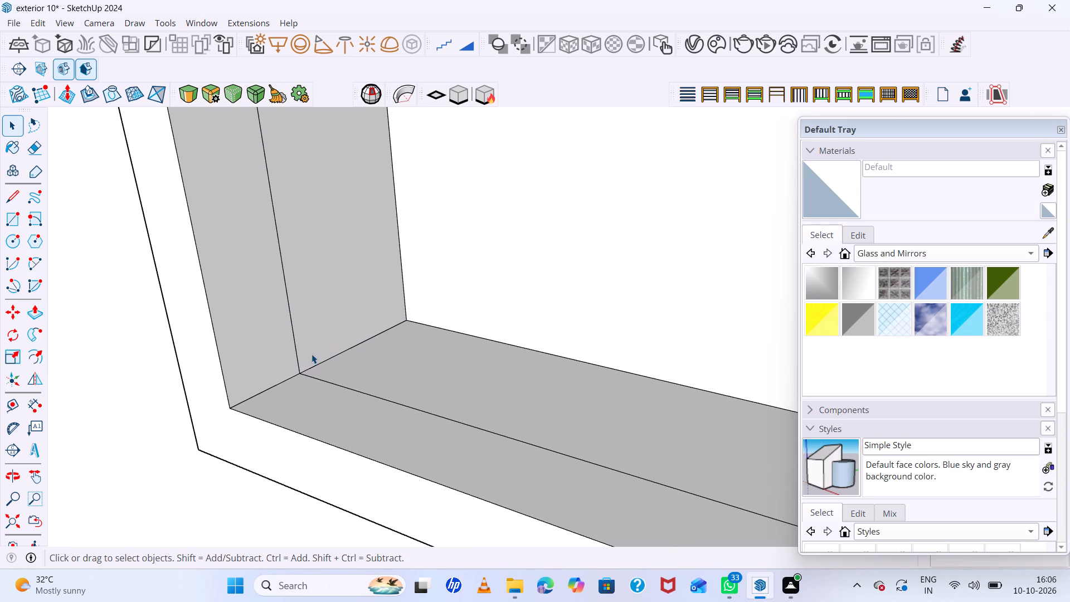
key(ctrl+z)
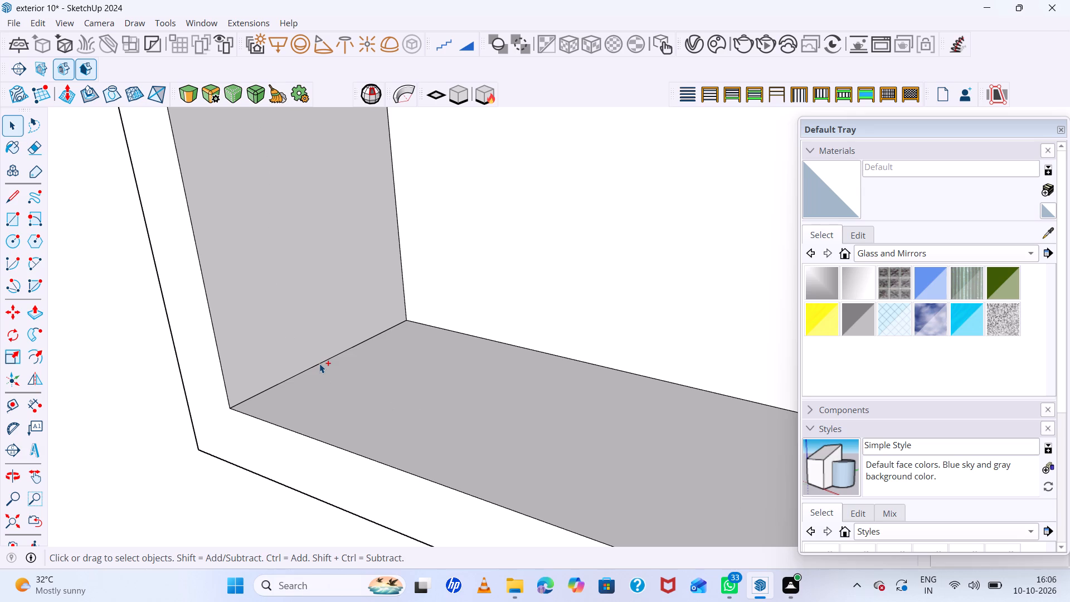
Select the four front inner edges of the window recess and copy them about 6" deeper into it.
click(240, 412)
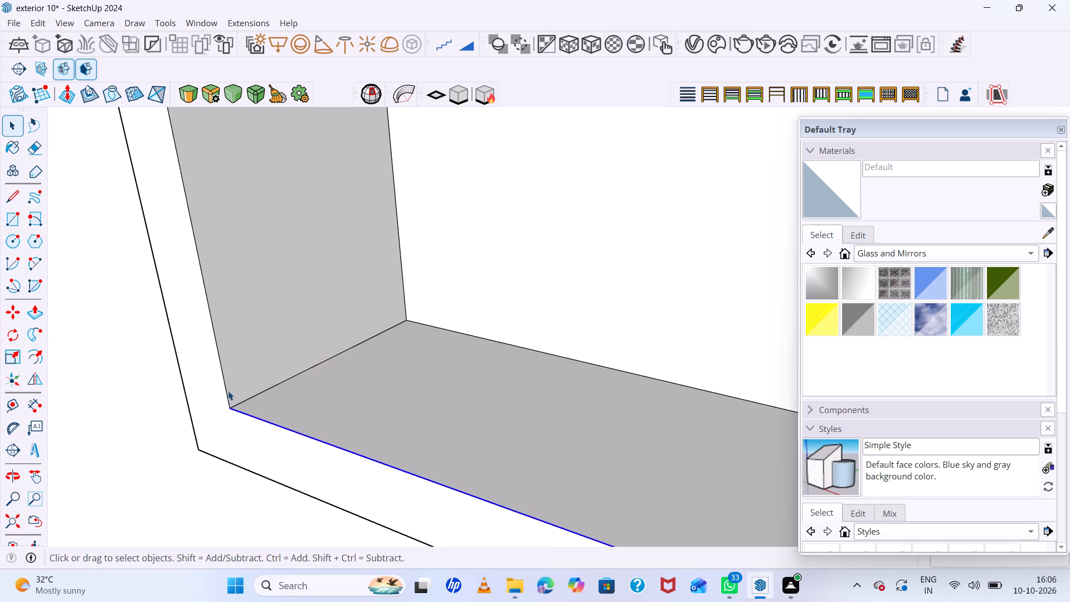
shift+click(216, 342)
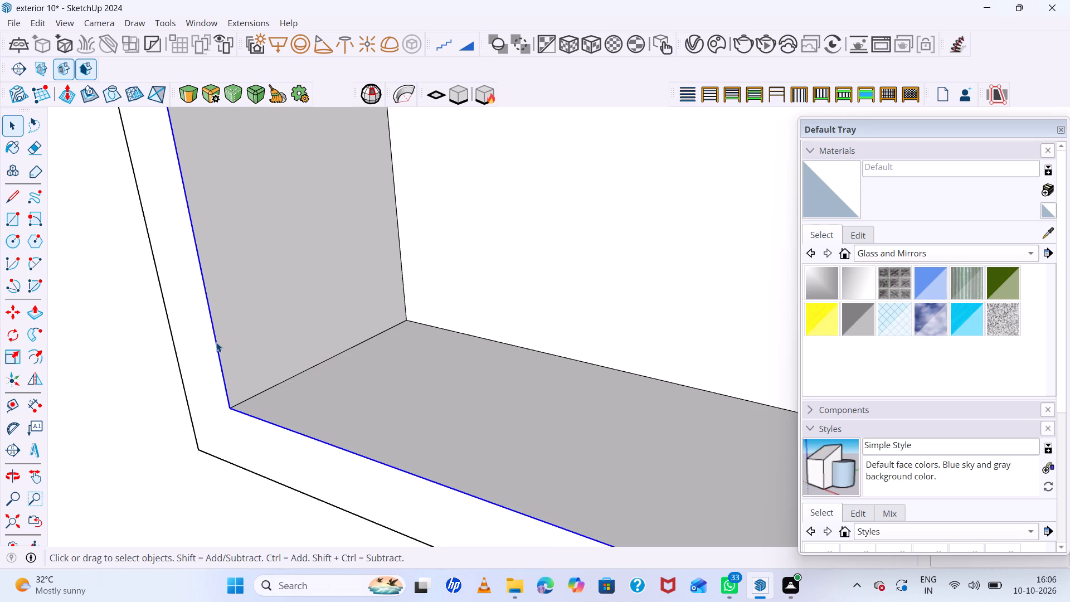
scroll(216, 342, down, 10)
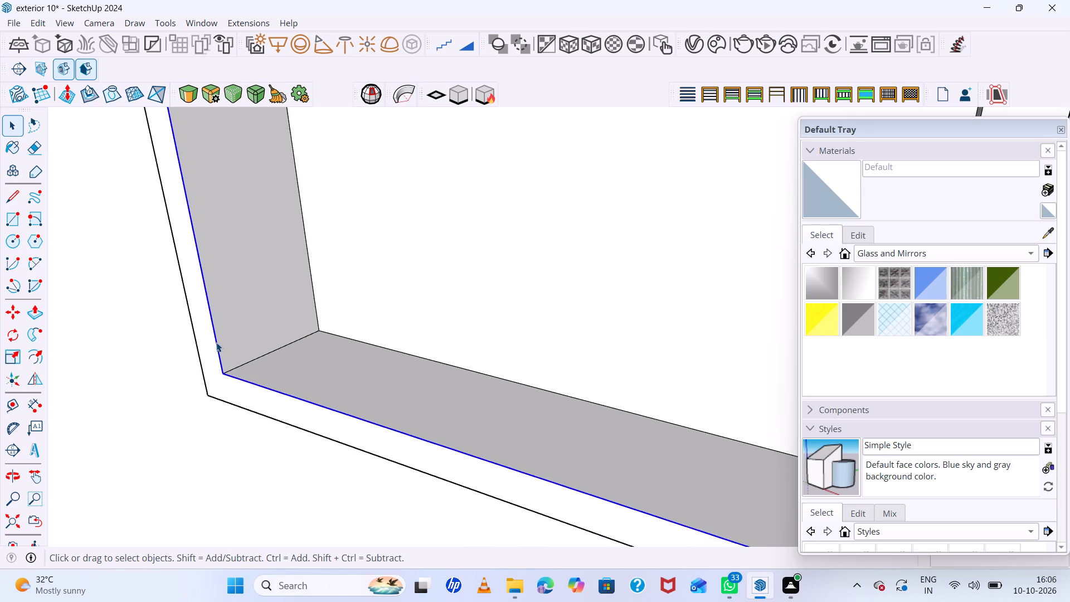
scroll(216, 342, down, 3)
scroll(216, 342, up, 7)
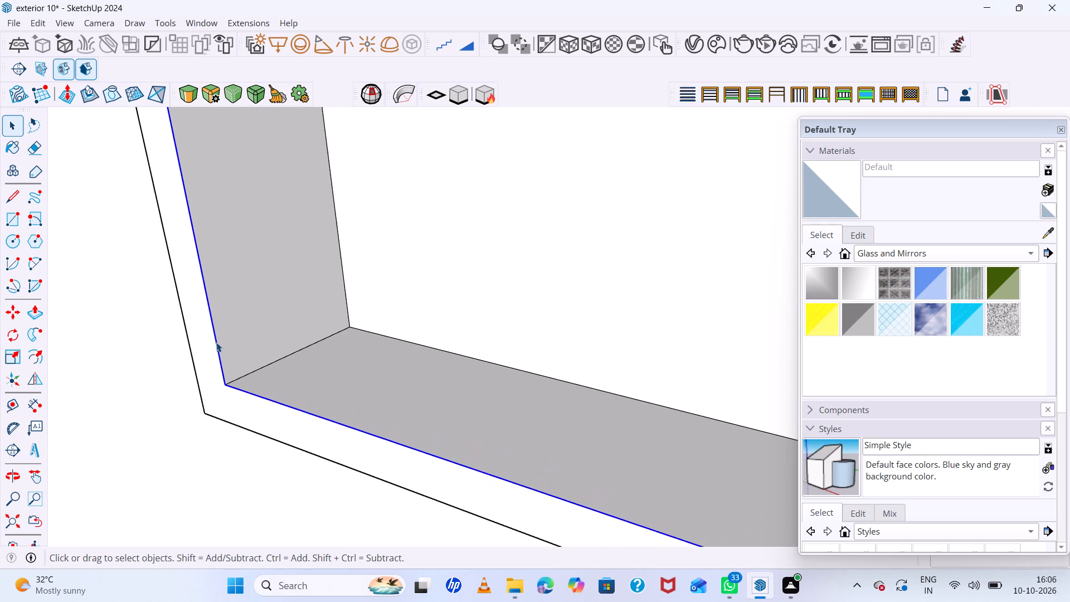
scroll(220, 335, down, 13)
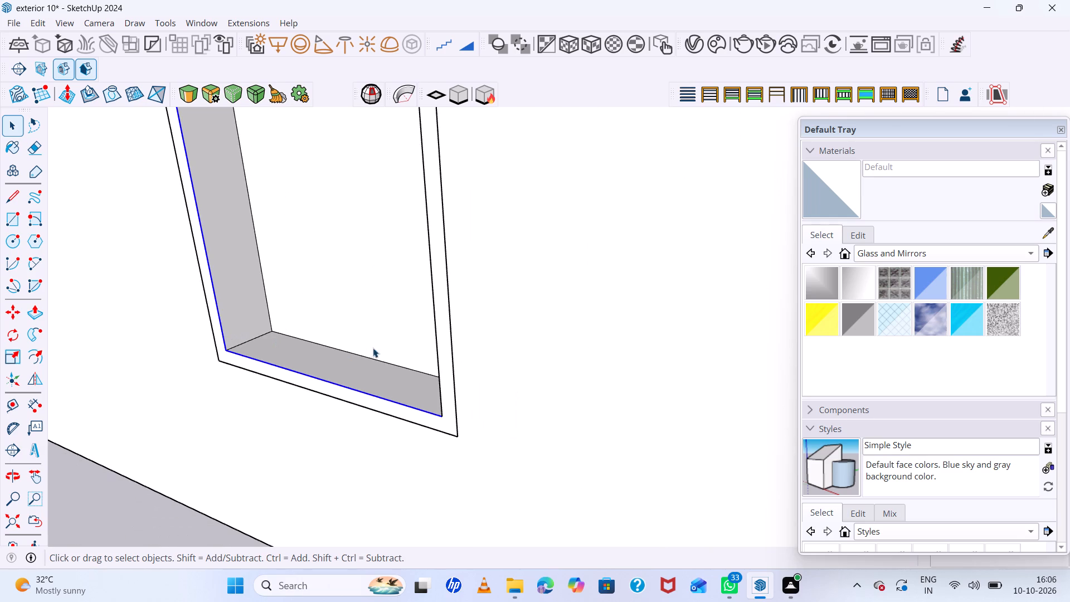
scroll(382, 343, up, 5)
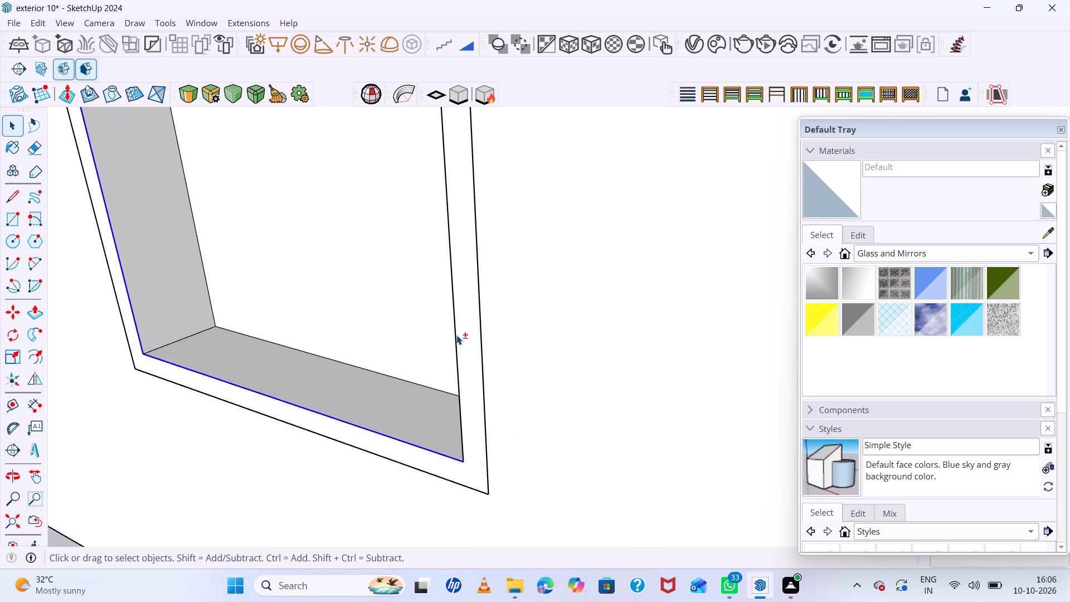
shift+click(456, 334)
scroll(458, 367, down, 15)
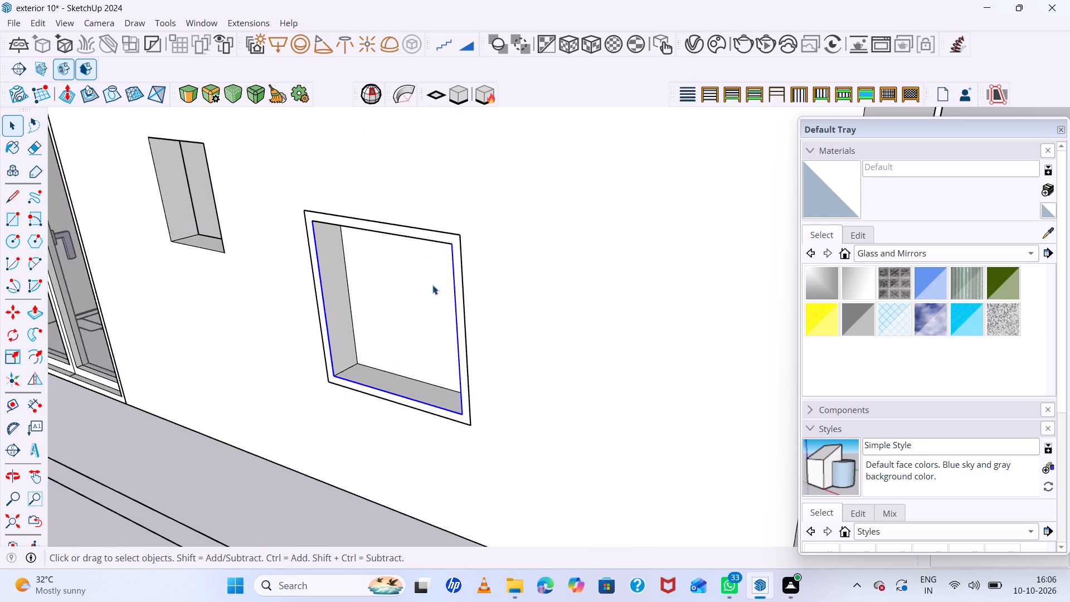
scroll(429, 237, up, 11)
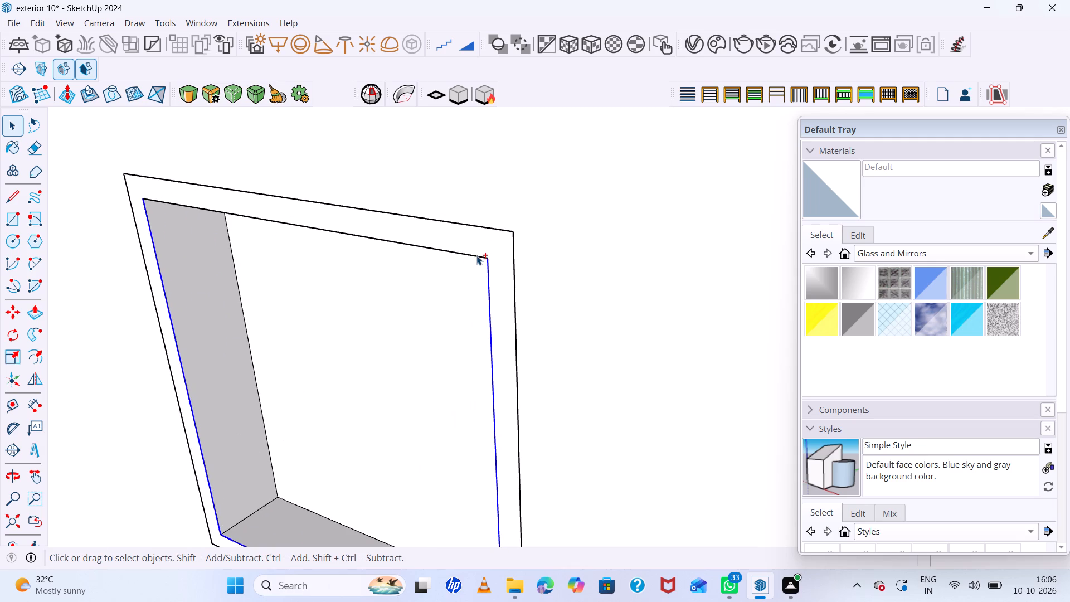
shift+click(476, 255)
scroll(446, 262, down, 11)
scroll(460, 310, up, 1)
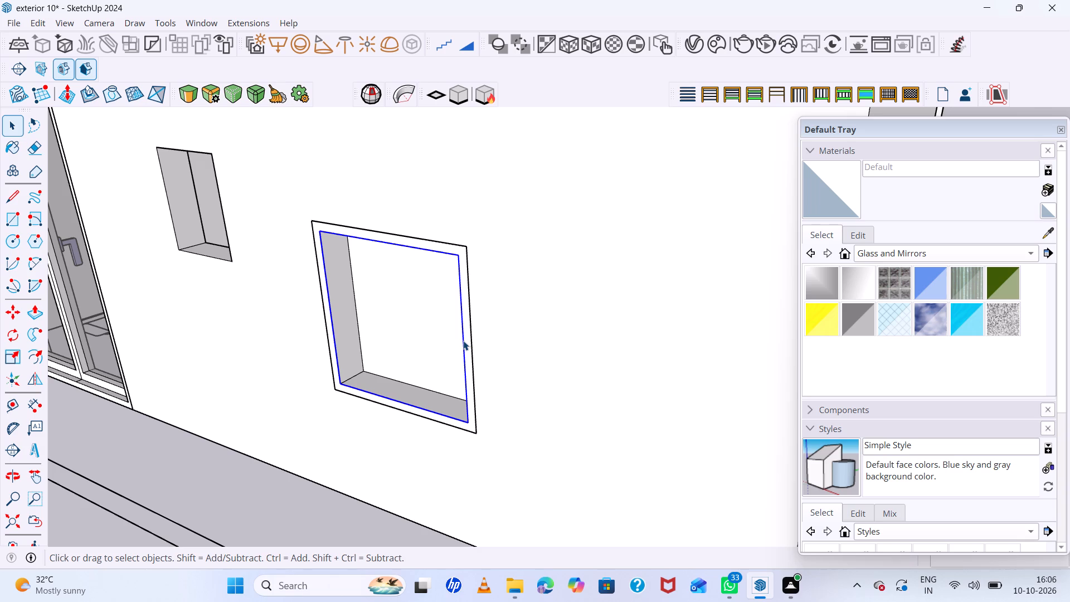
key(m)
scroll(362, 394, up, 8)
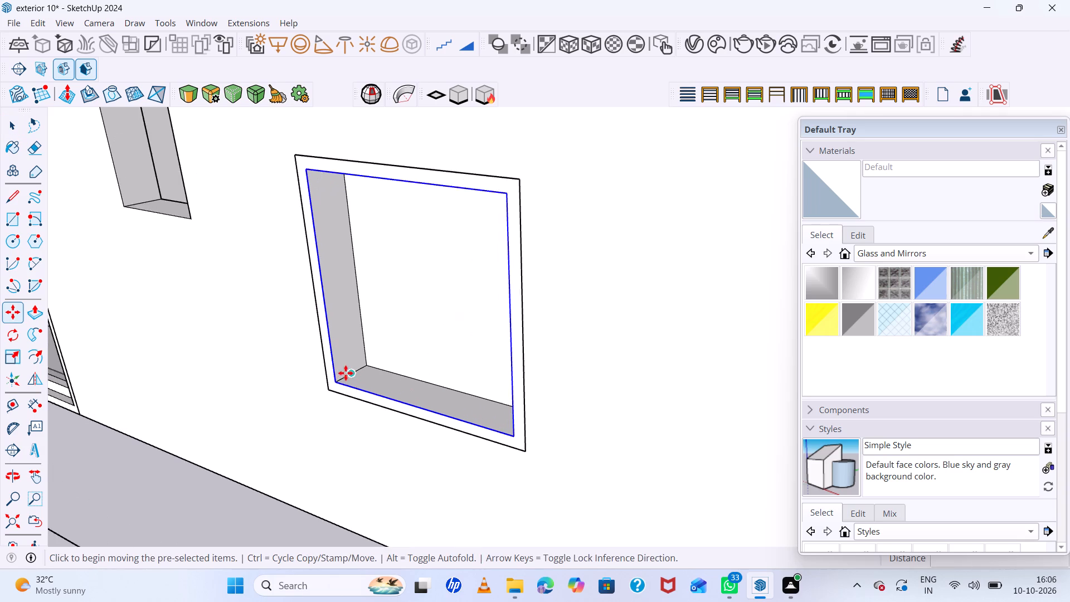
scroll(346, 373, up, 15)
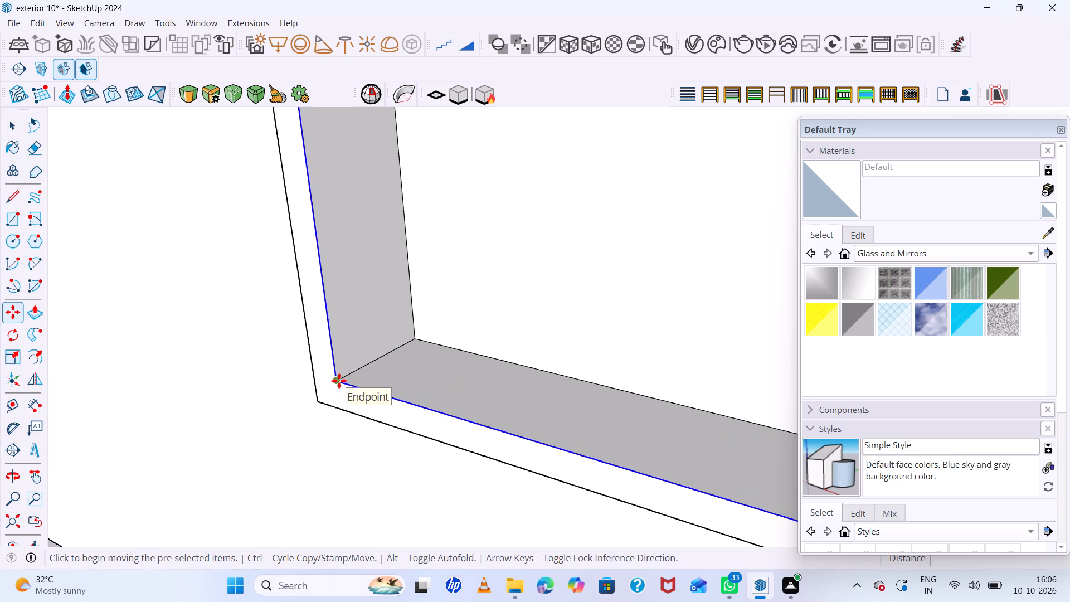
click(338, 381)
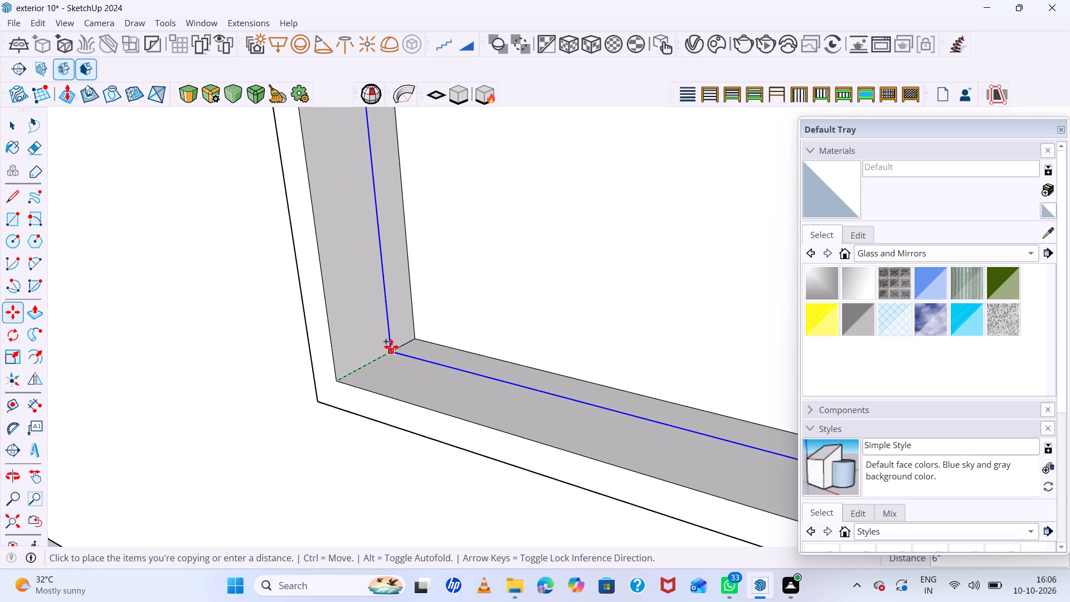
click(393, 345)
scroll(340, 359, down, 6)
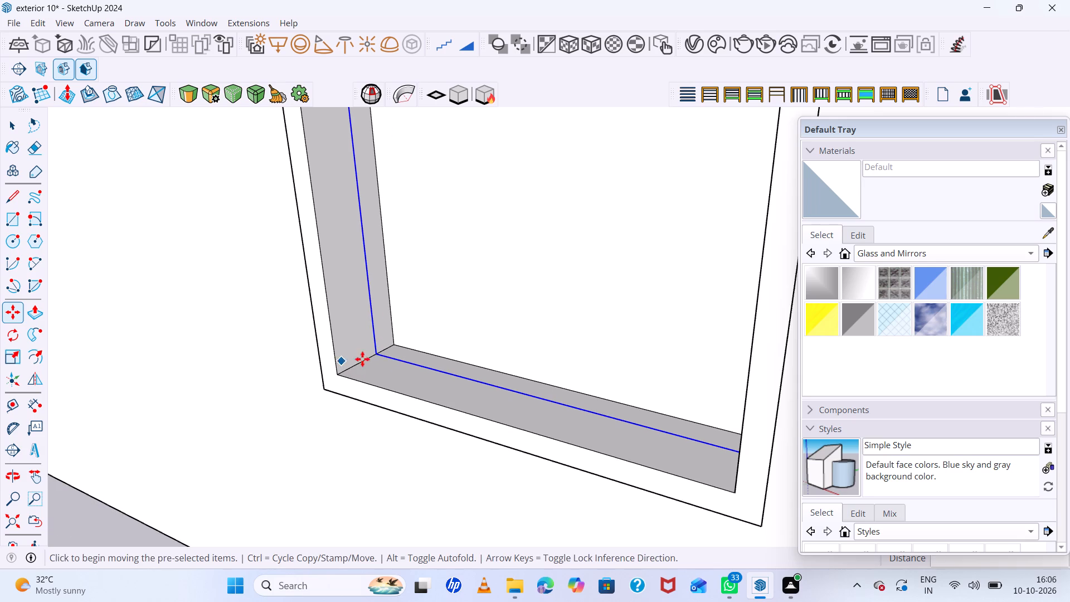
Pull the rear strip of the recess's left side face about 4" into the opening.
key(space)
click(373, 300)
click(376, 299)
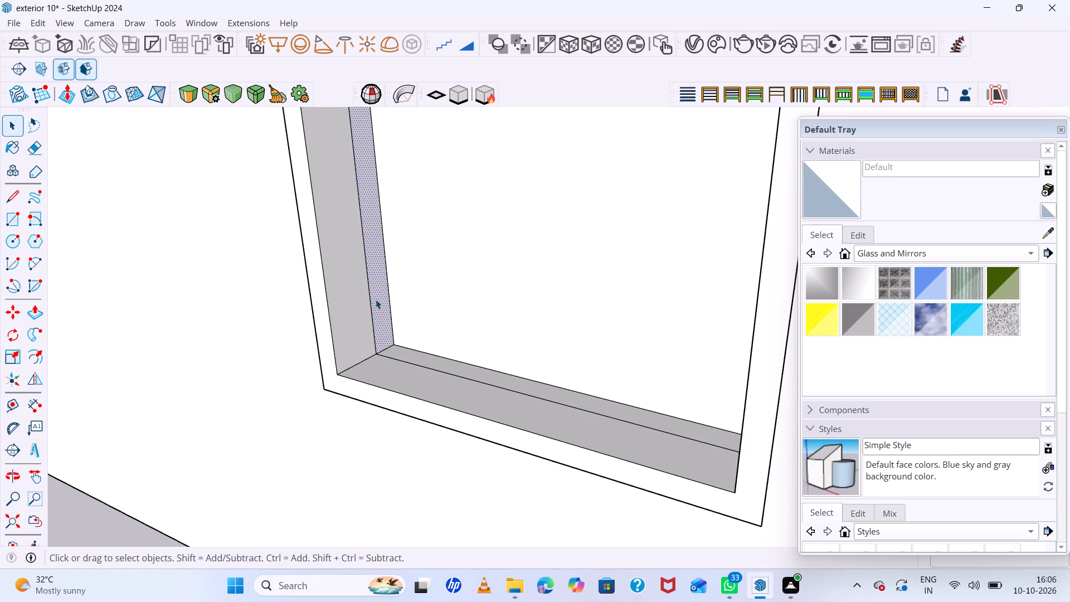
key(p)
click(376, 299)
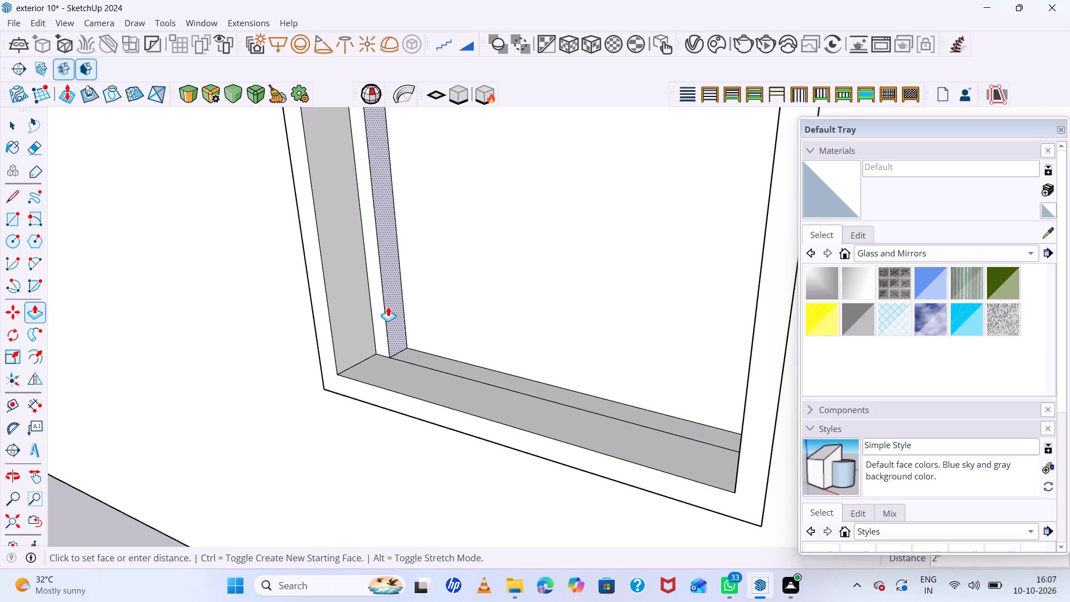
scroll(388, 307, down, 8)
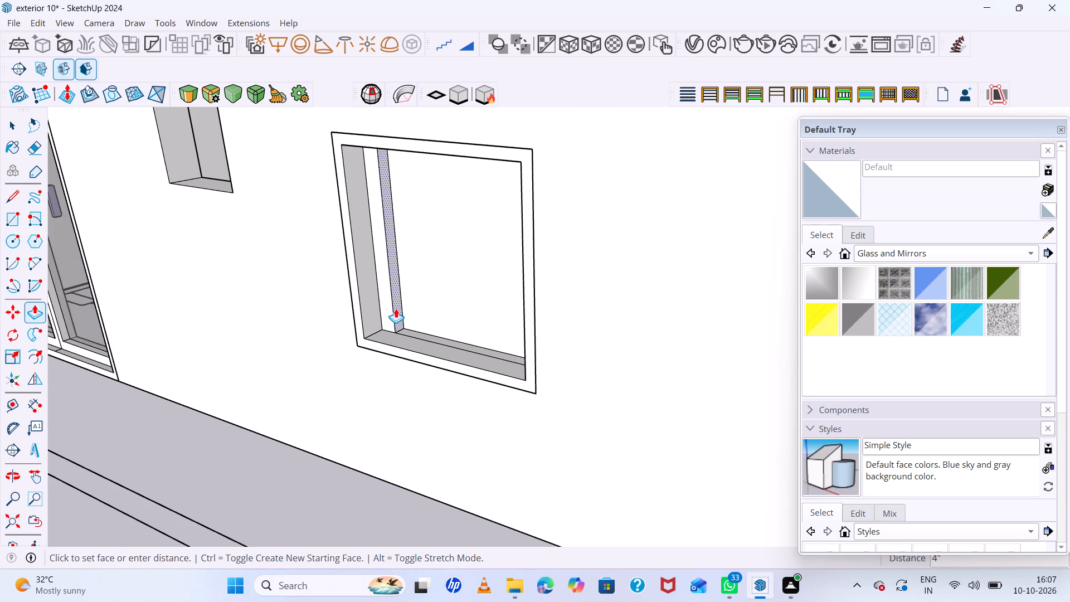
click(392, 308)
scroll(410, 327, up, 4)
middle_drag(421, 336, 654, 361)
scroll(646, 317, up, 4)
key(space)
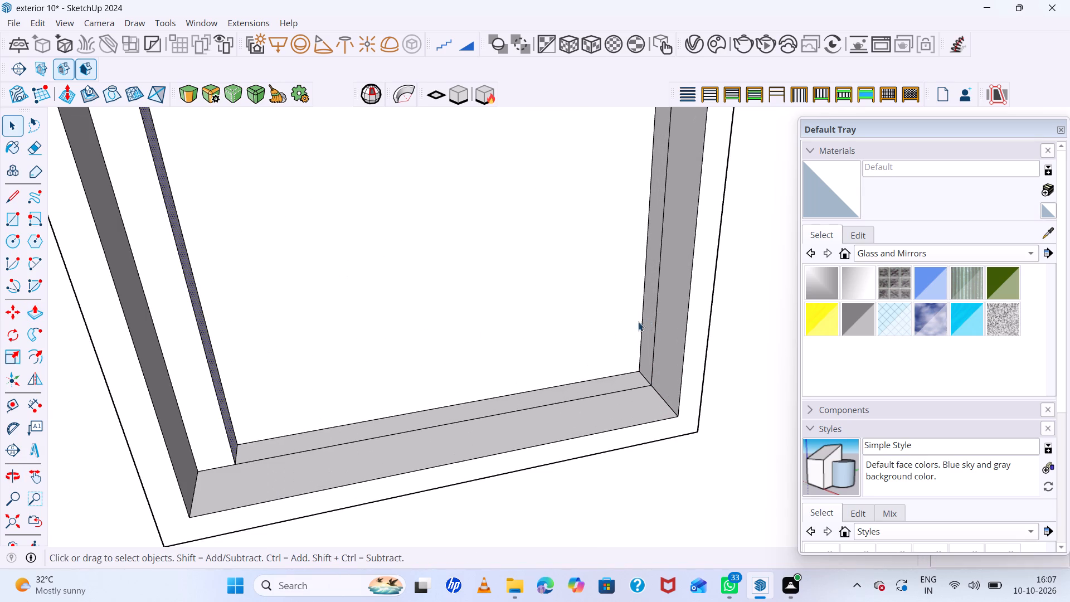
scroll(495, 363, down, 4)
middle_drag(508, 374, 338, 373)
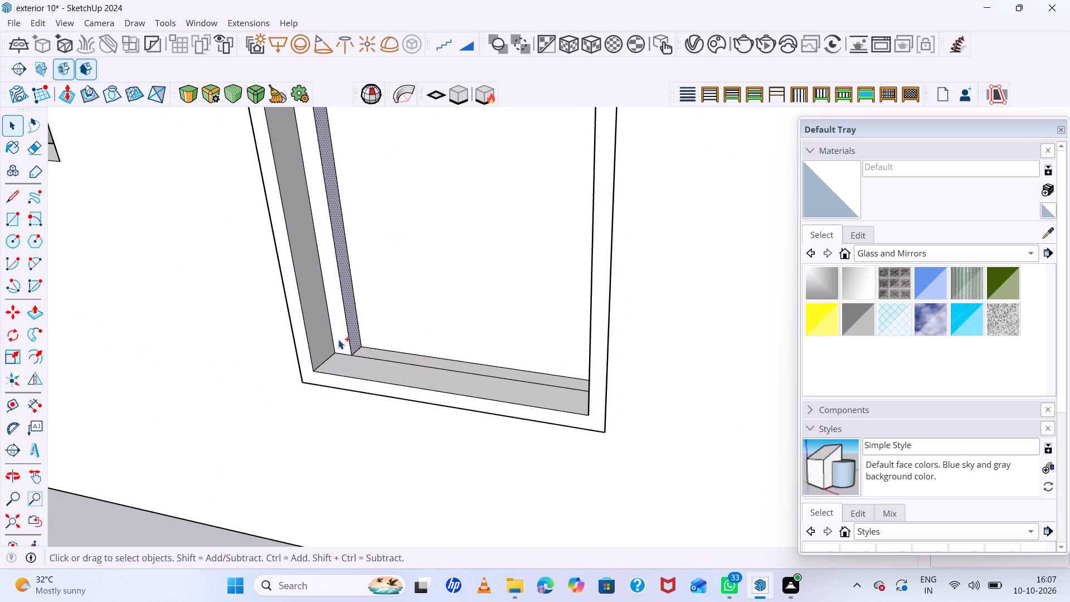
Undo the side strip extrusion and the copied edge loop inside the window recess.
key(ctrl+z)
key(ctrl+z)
Select the four front inner edges of the window recess and copy them about 3" deeper into it.
scroll(332, 369, up, 4)
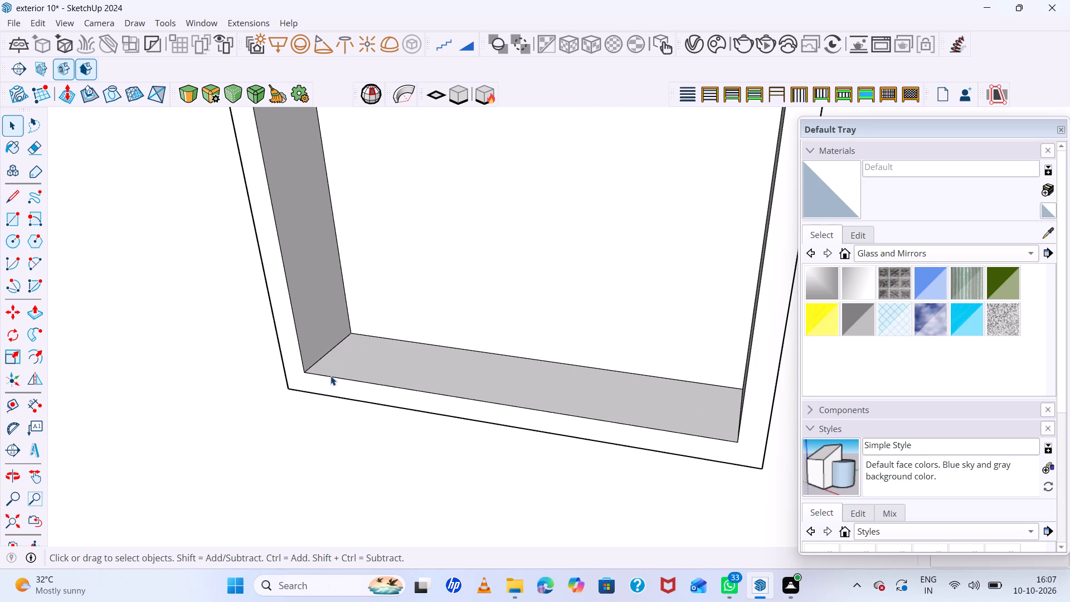
click(330, 376)
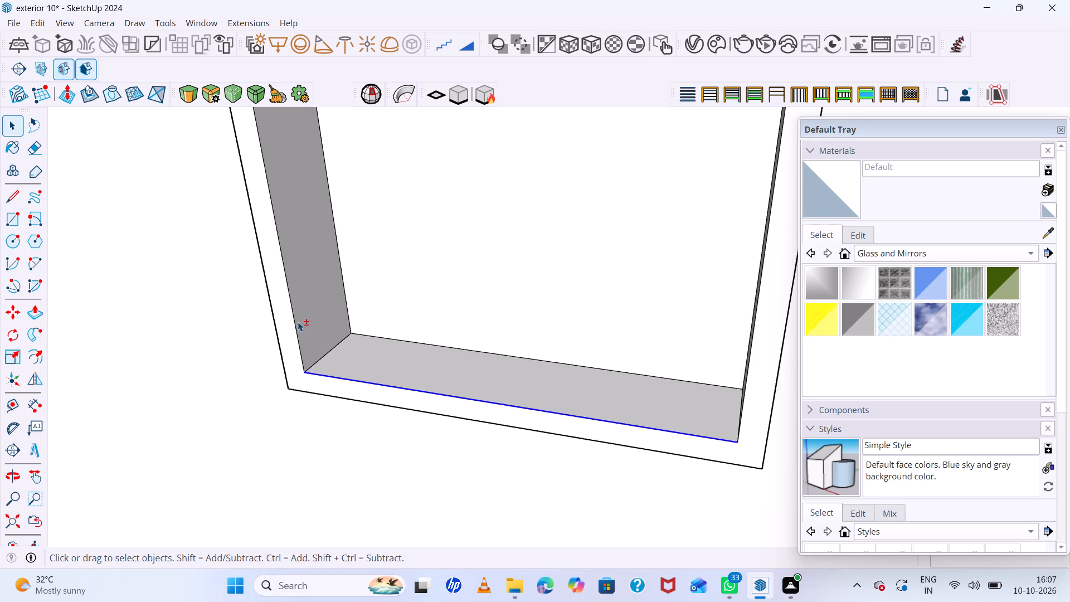
shift+click(294, 317)
scroll(305, 366, down, 12)
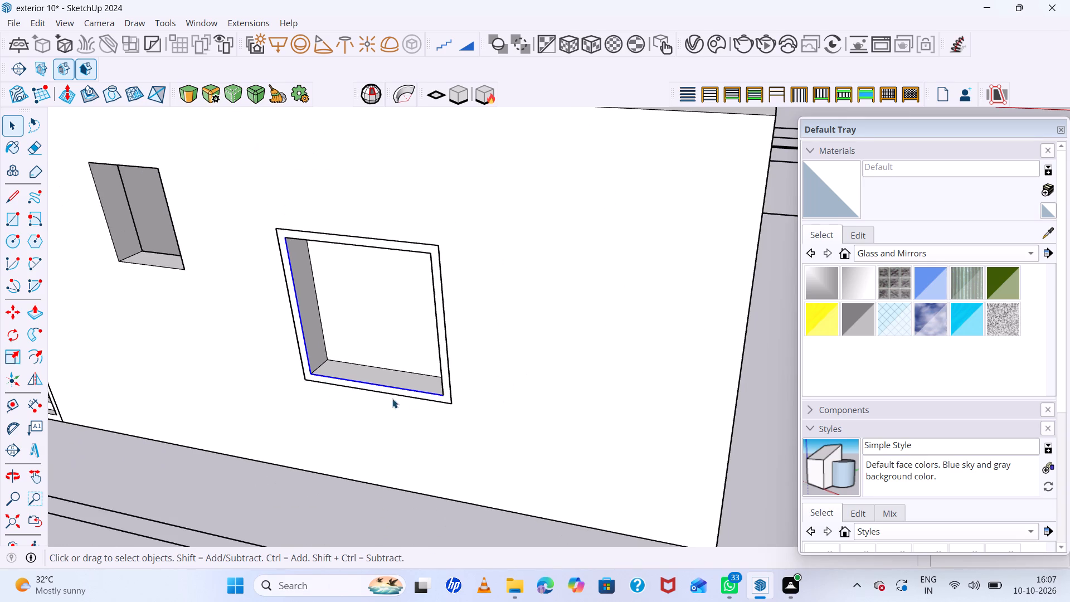
scroll(596, 332, up, 4)
scroll(340, 317, up, 4)
shift+click(366, 297)
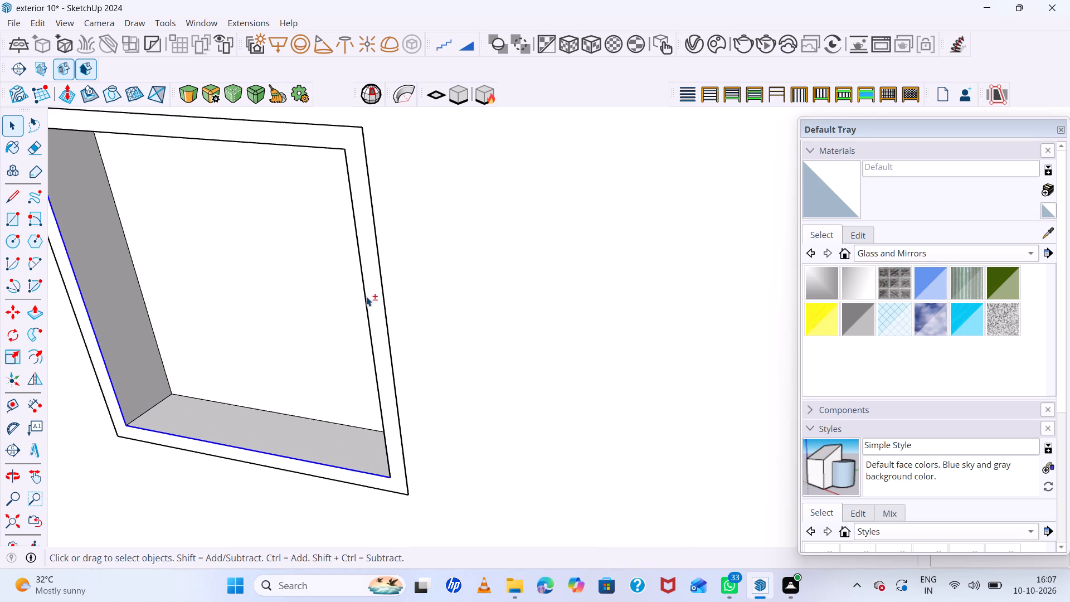
scroll(439, 363, down, 5)
scroll(383, 259, up, 4)
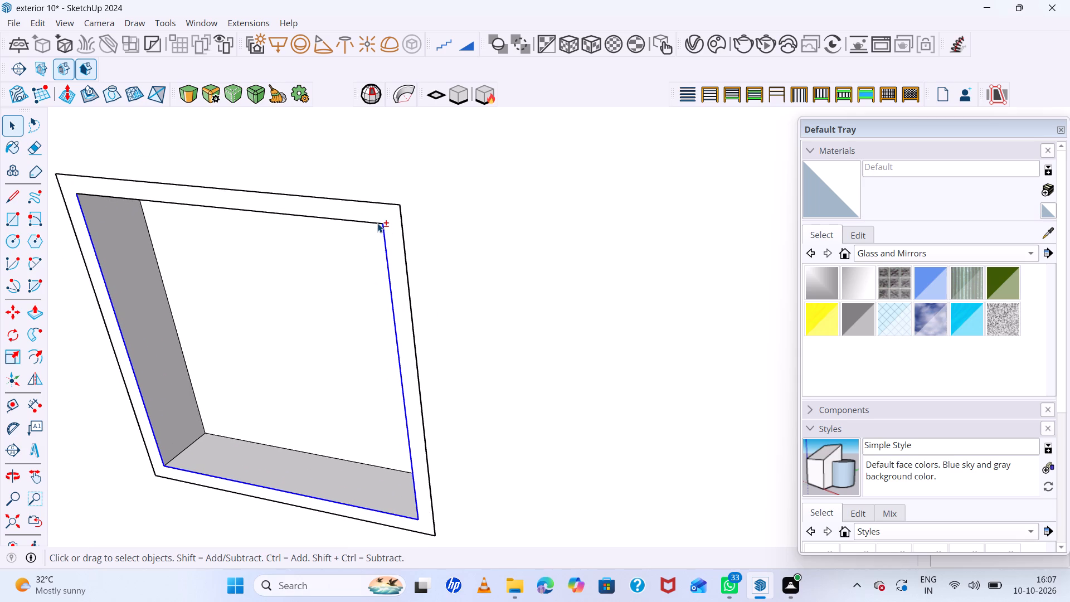
shift+click(377, 223)
scroll(398, 296, down, 6)
scroll(239, 390, up, 4)
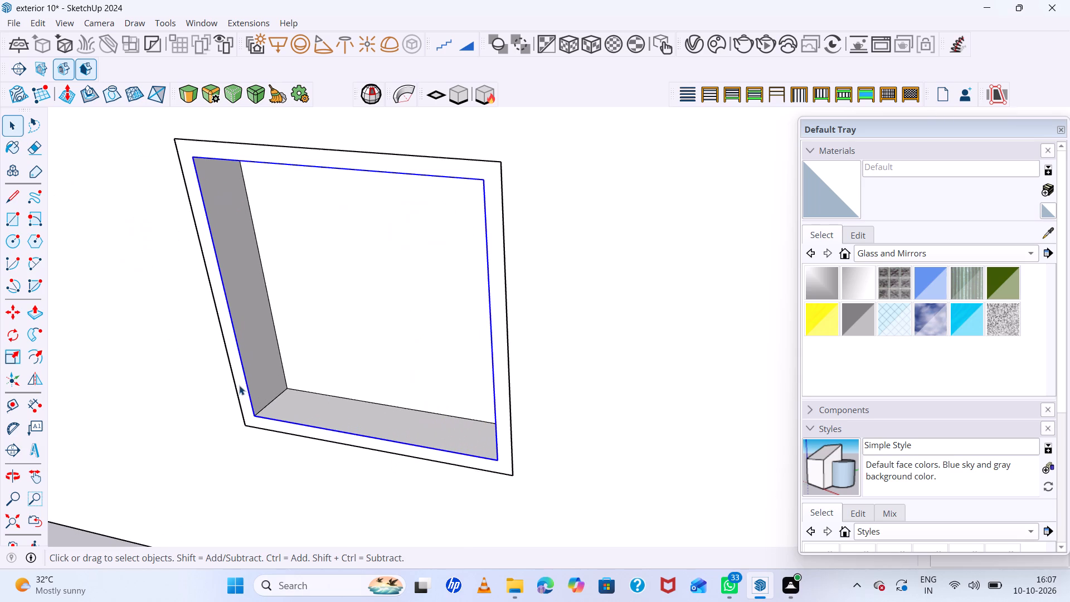
key(m)
scroll(228, 400, up, 10)
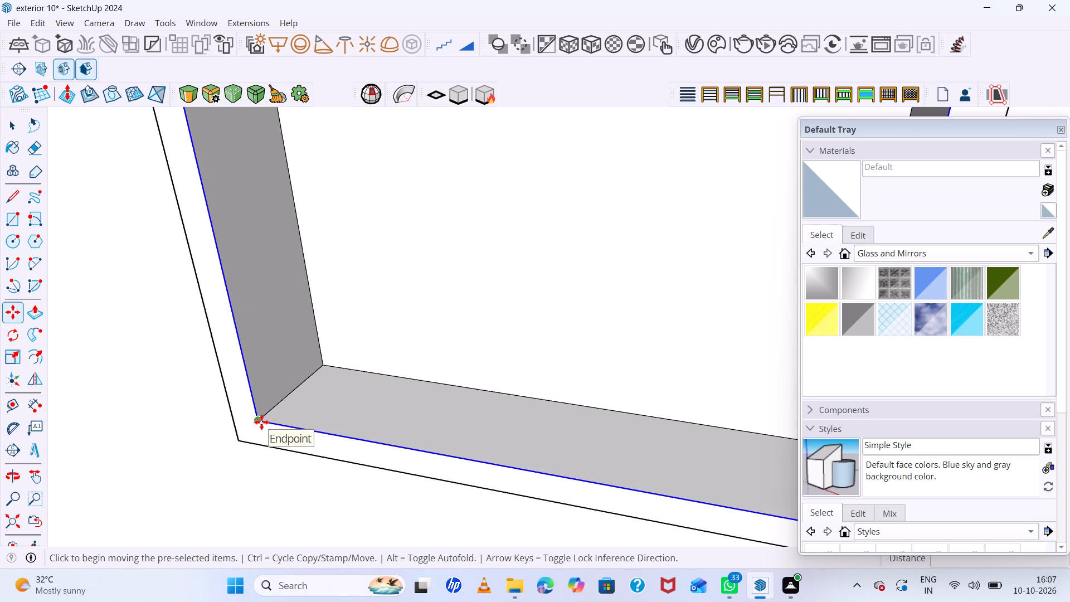
click(260, 422)
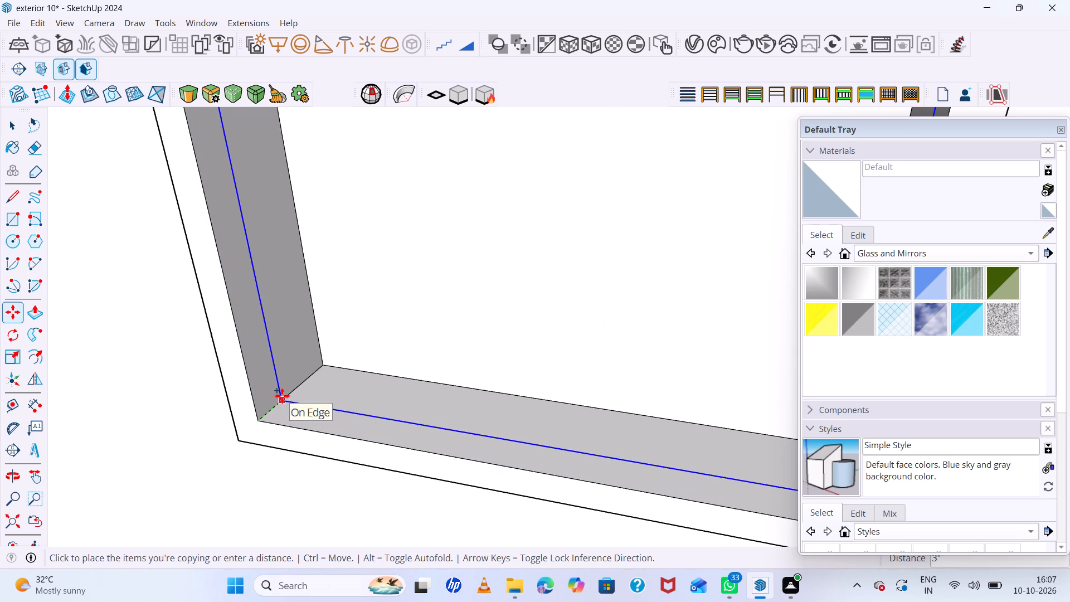
click(283, 395)
Pull the rear strip of the recess's left side face 2" into the opening.
key(space)
click(290, 350)
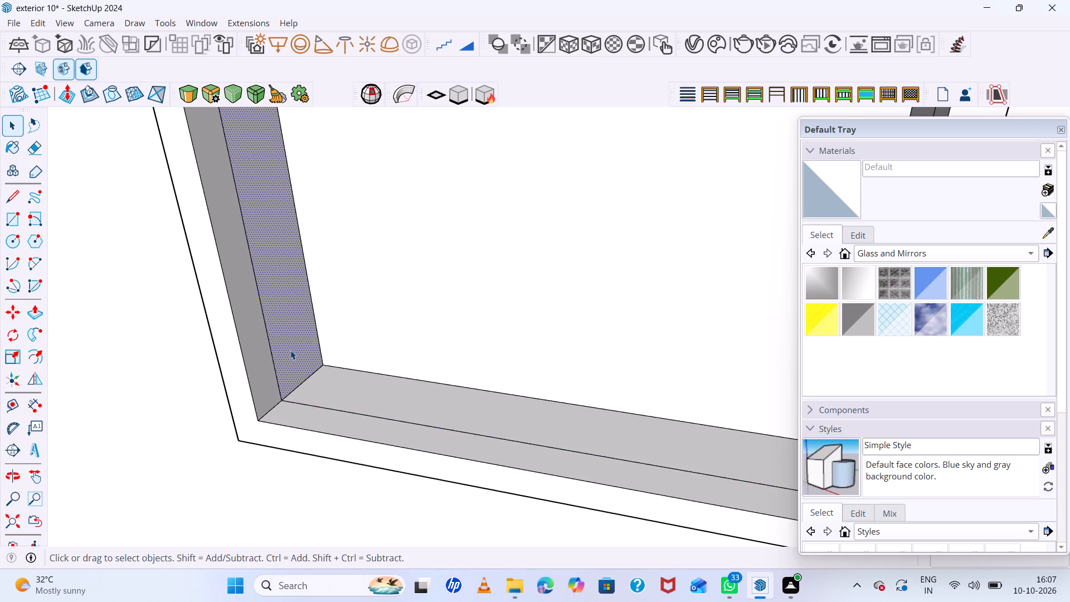
key(p)
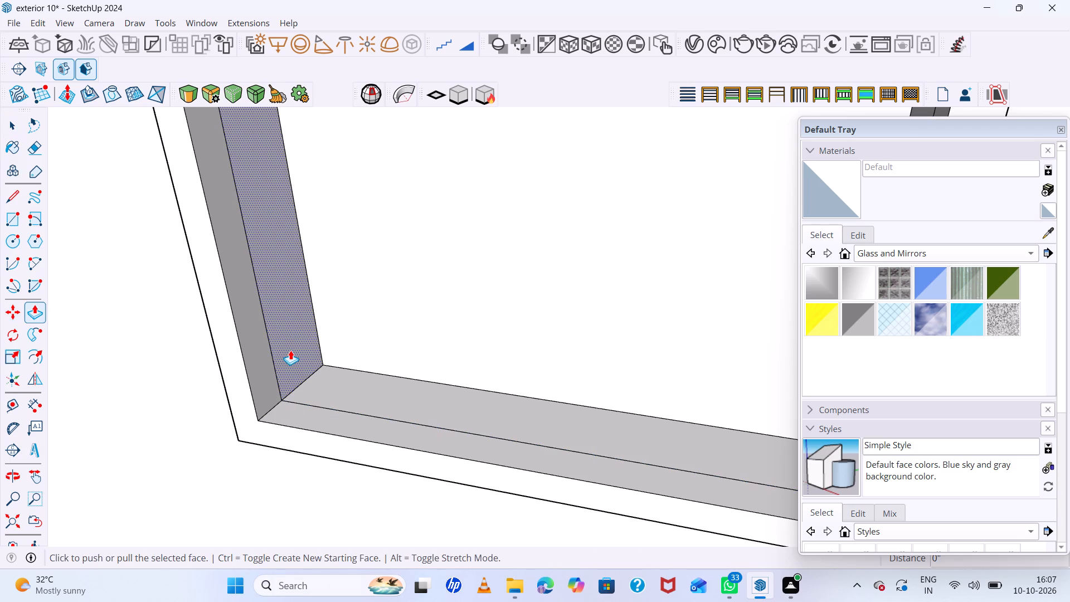
click(290, 350)
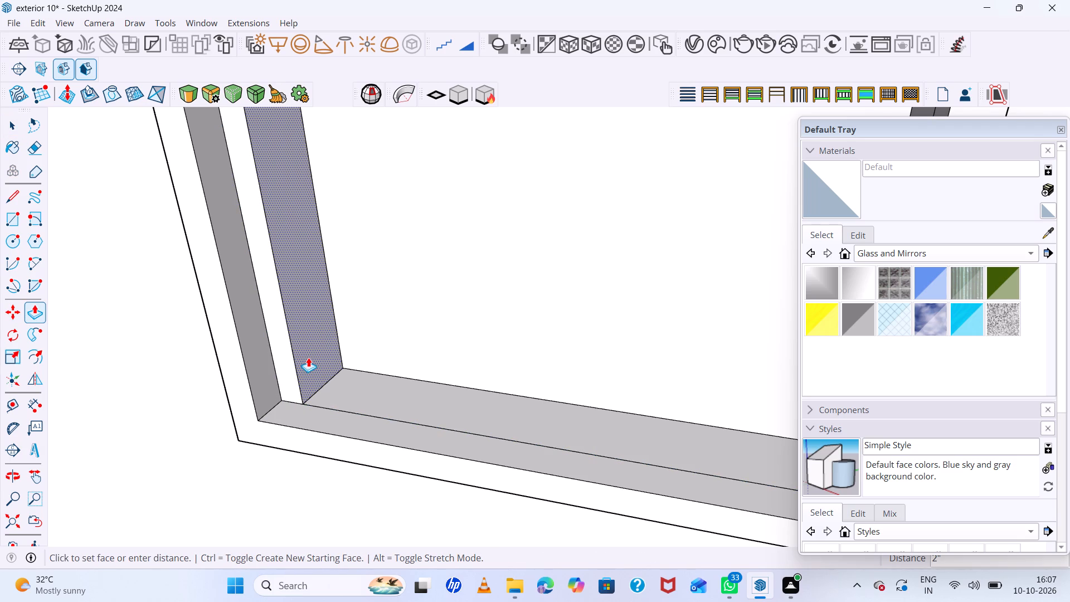
key(2)
key(Return)
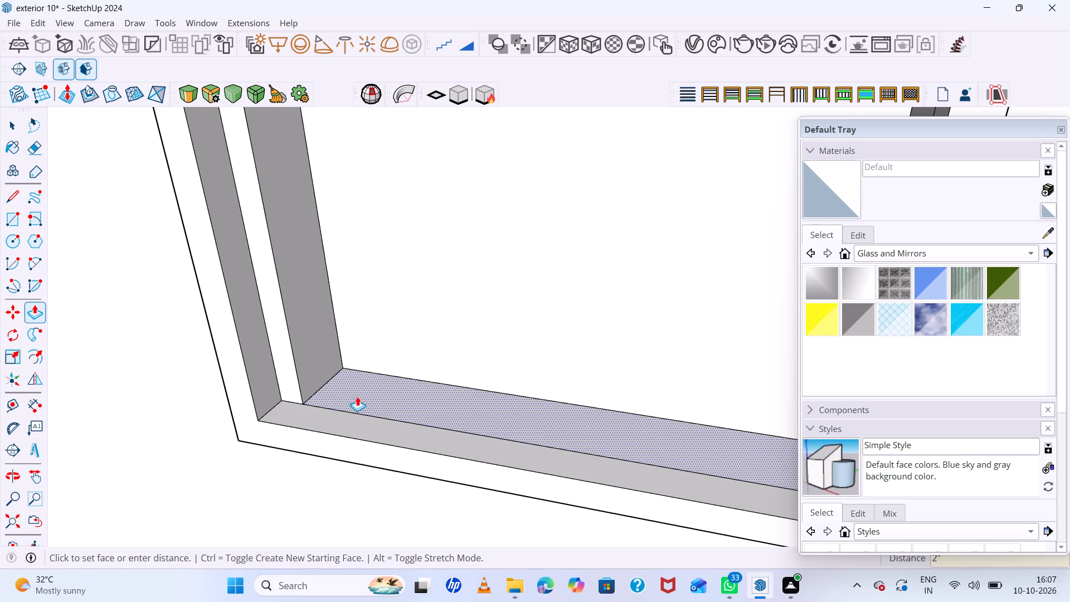
Raise the rear strip of the recess's bottom face by the same 2".
triple_click(375, 392)
scroll(275, 366, down, 6)
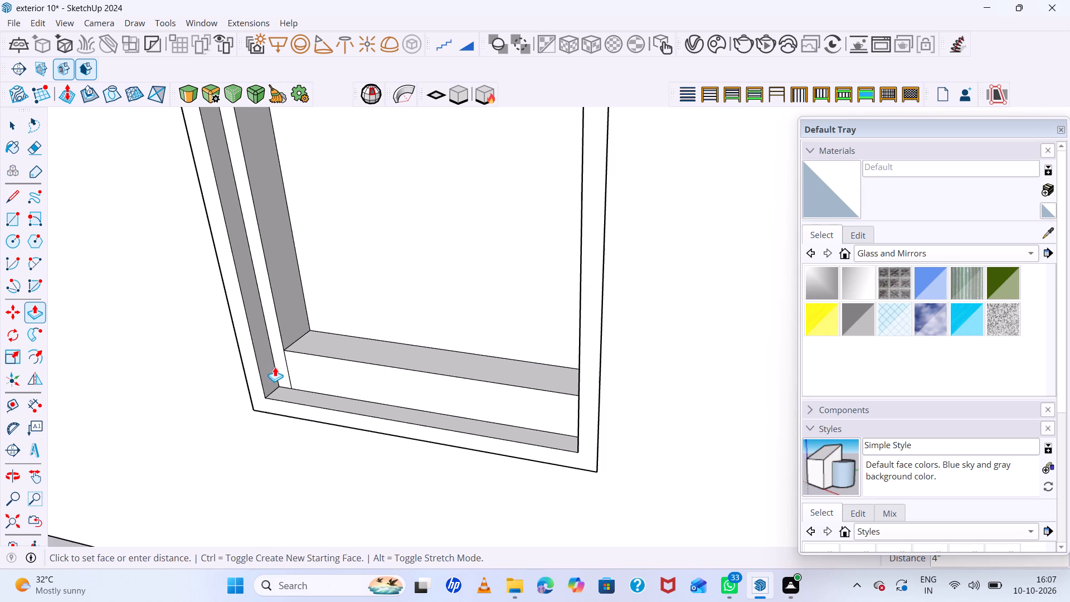
key(space)
Pull the rear strip of the recess's right side face 2" into the opening.
scroll(329, 382, down, 10)
middle_drag(390, 388, 572, 353)
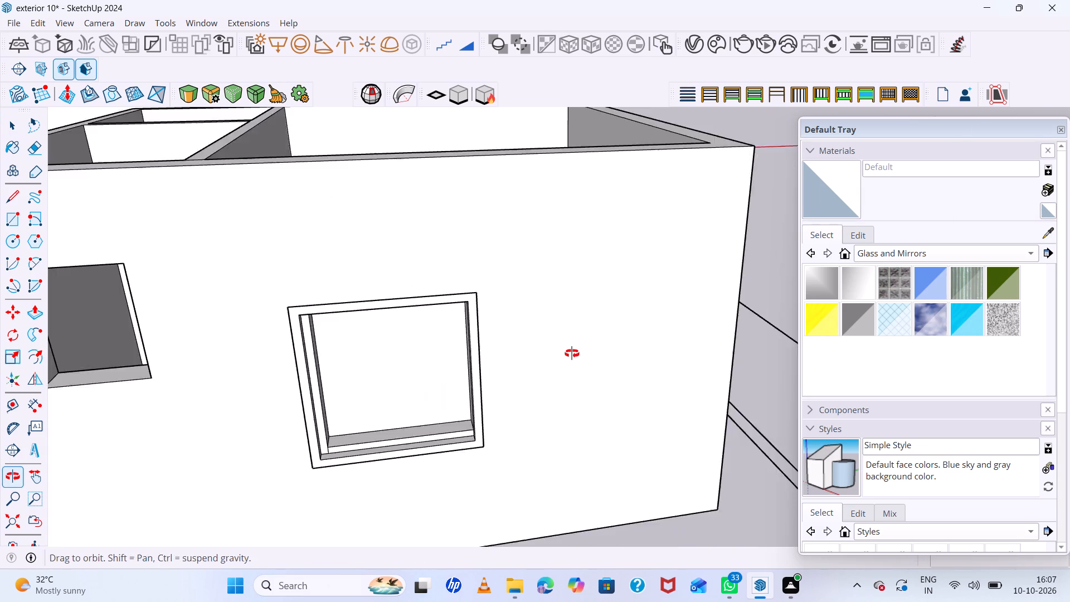
middle_drag(572, 353, 584, 345)
scroll(446, 347, up, 5)
key(p)
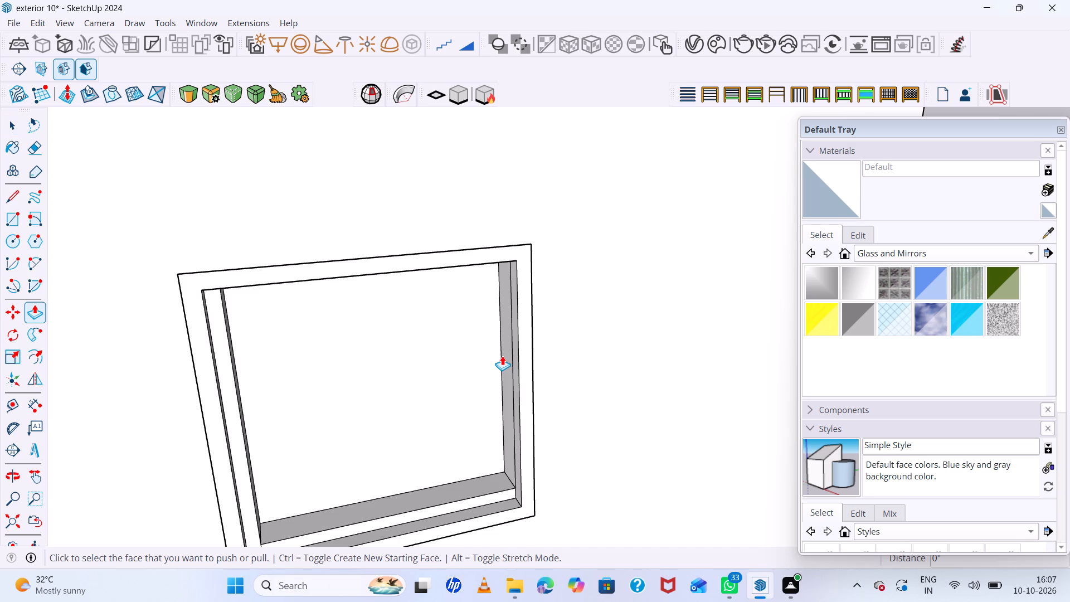
scroll(503, 356, up, 4)
click(503, 356)
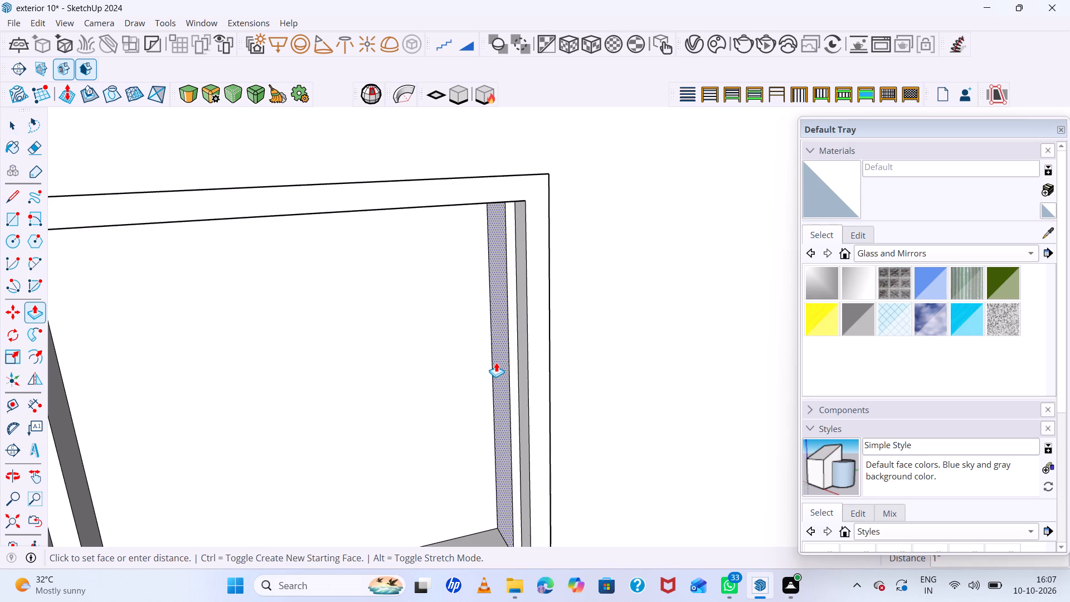
key(2)
key(Return)
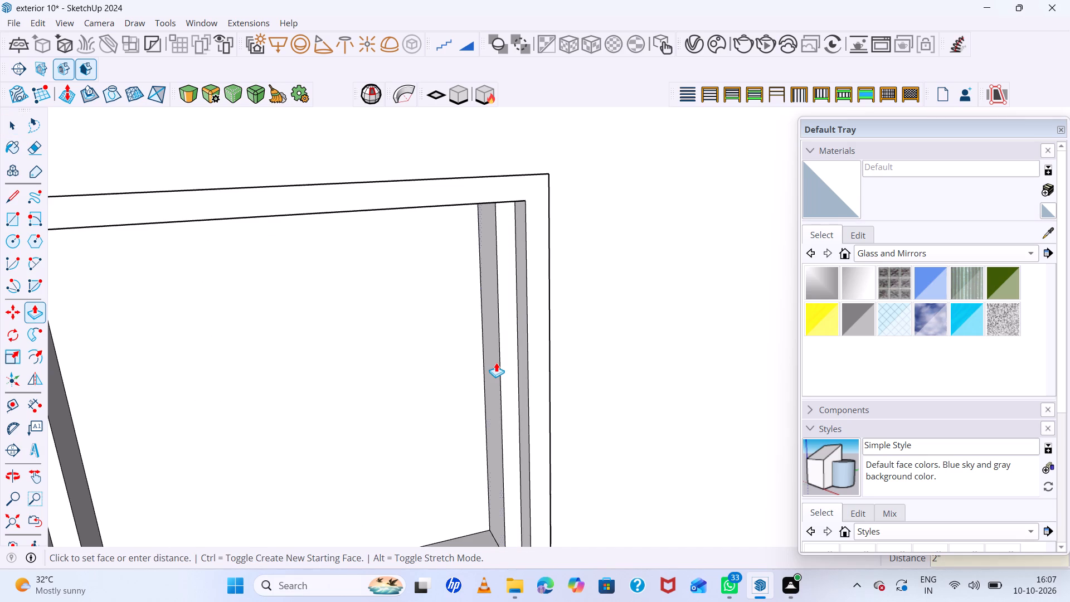
Pull the rear strip of the recess's top face 2" down into the opening.
scroll(458, 402, down, 6)
middle_drag(425, 329, 405, 163)
scroll(417, 268, up, 4)
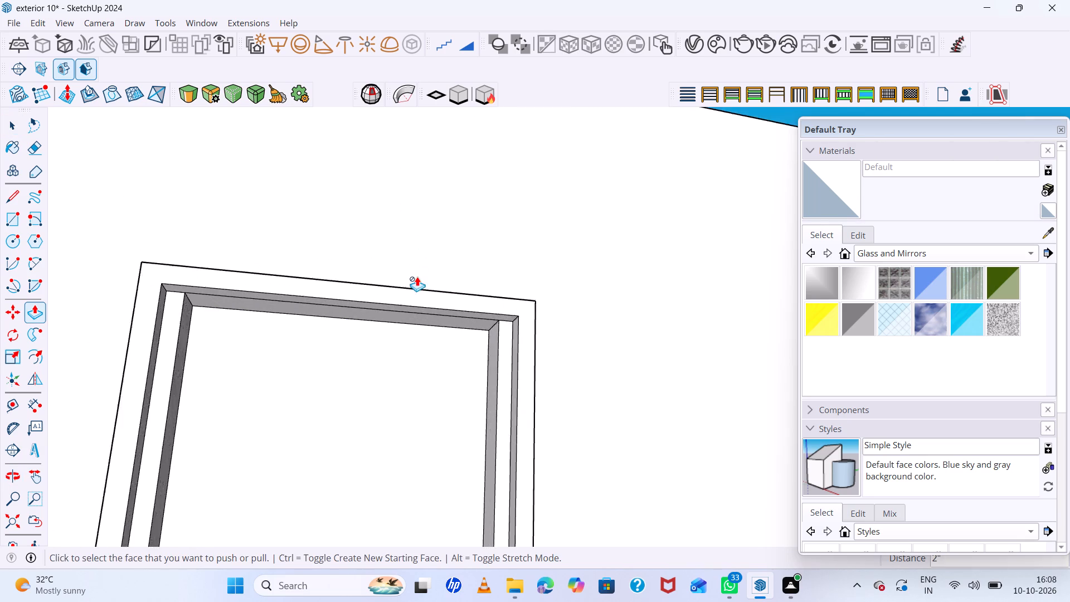
scroll(417, 276, up, 2)
middle_drag(441, 279, 444, 186)
click(450, 346)
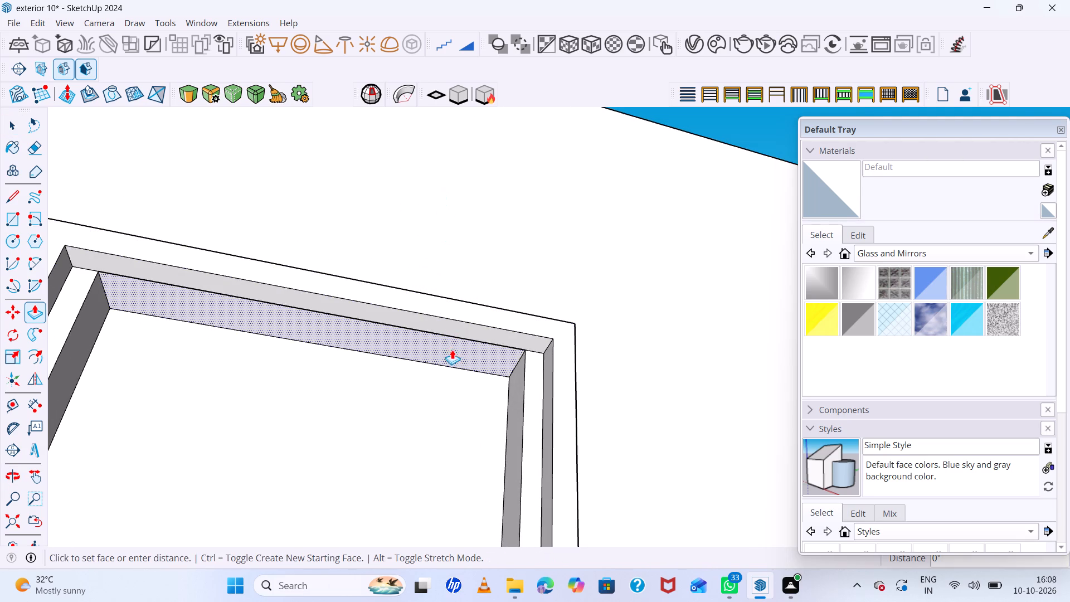
key(2)
key(Return)
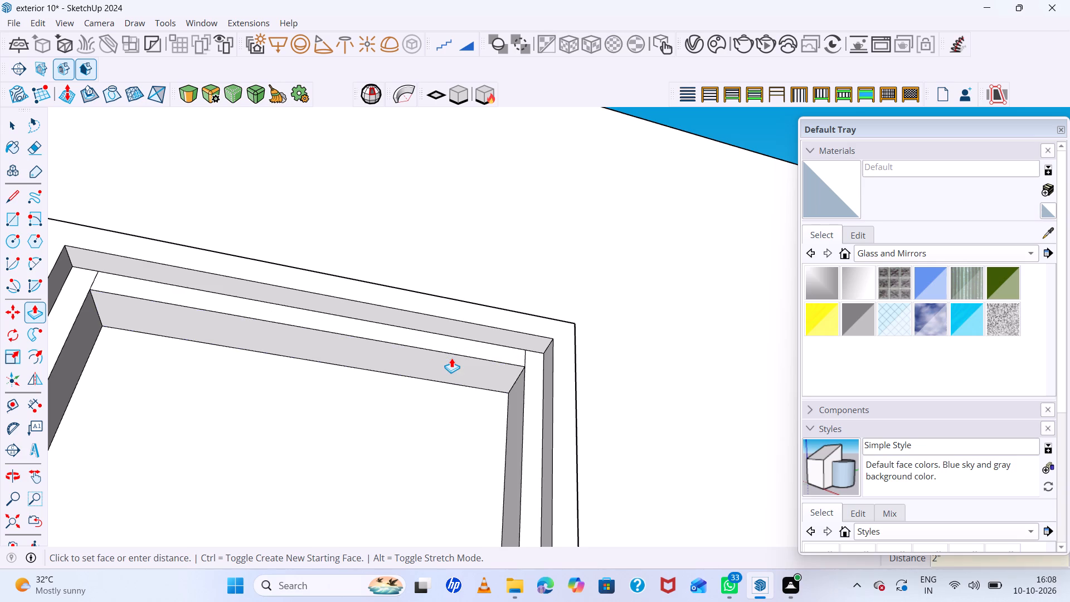
Erase the seam line on the inner frame's upper-right corner.
scroll(477, 337, down, 13)
middle_drag(448, 320, 413, 441)
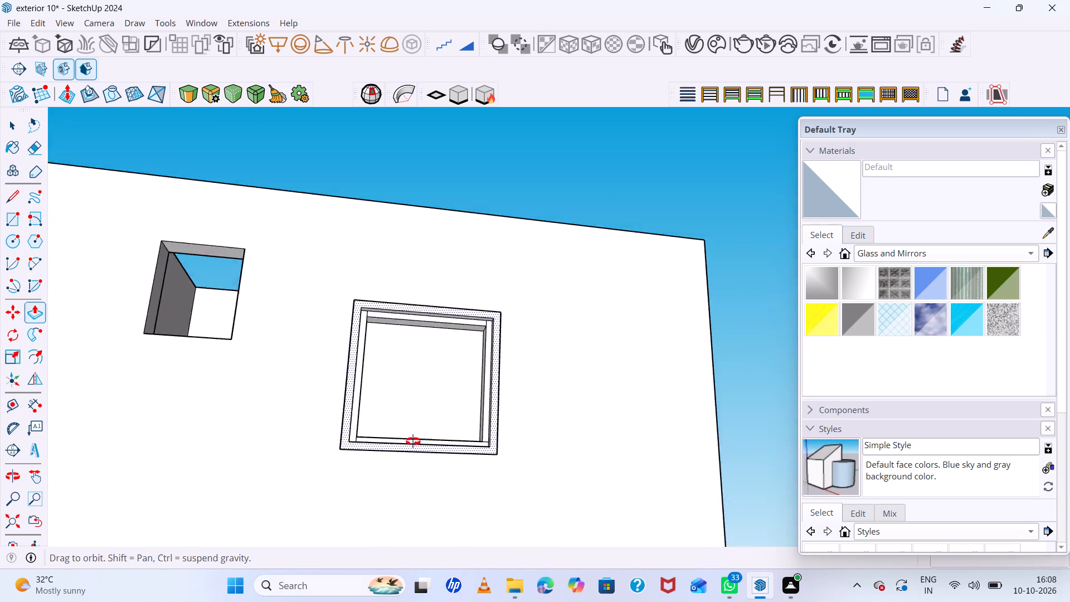
middle_drag(413, 441, 402, 465)
middle_click(402, 465)
scroll(461, 333, up, 8)
middle_drag(515, 315, 446, 313)
scroll(538, 286, up, 6)
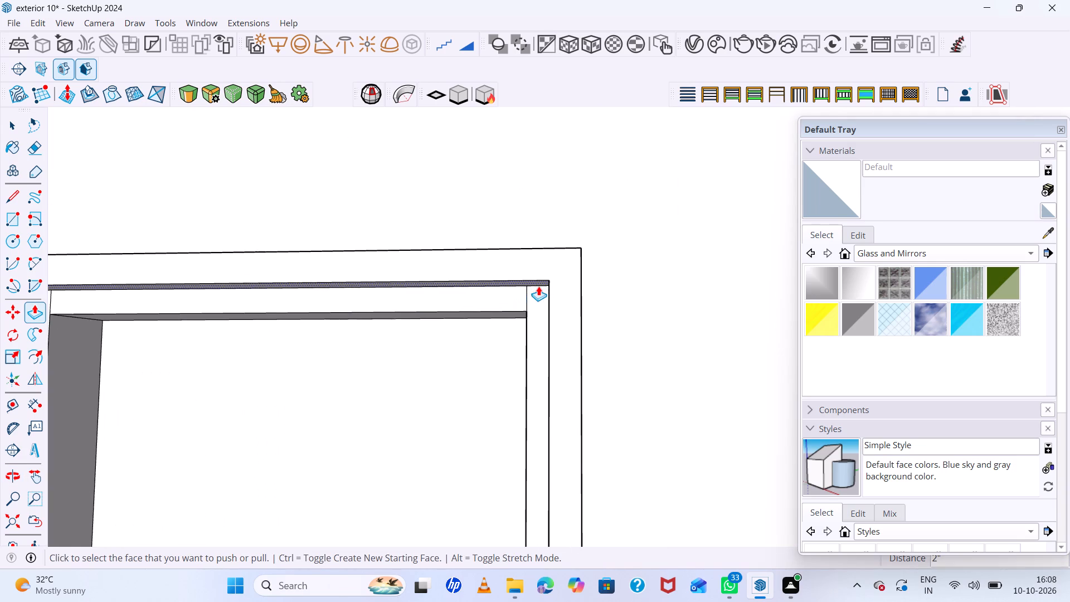
key(space)
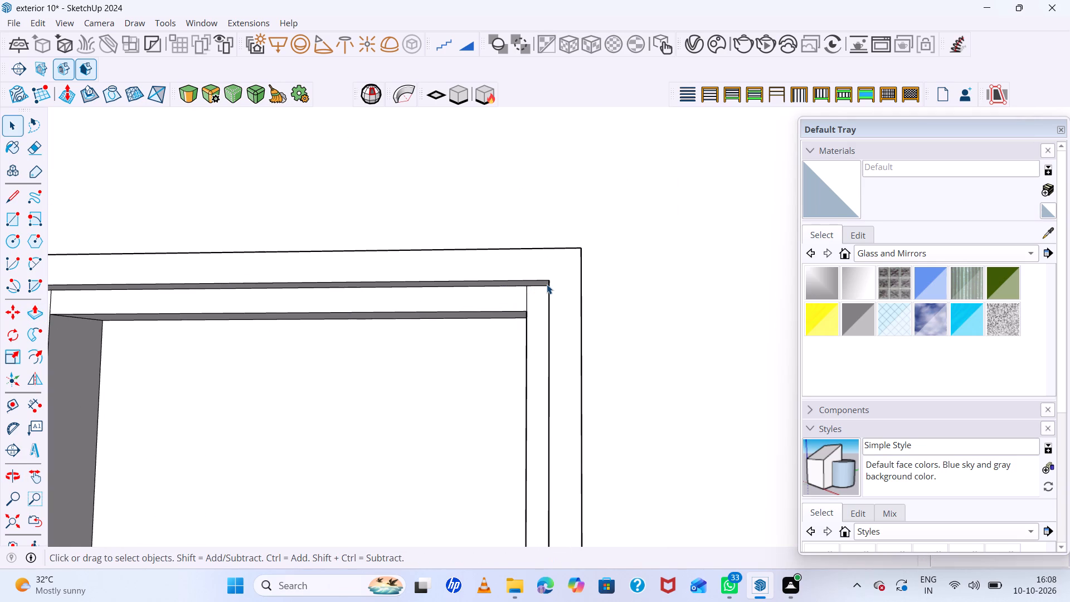
key(e)
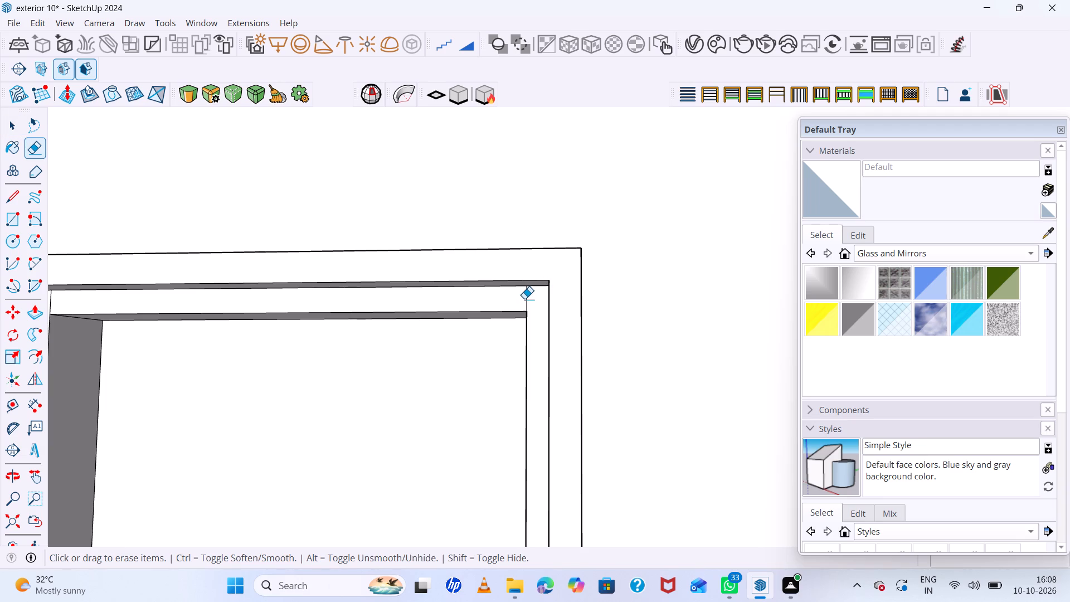
click(524, 299)
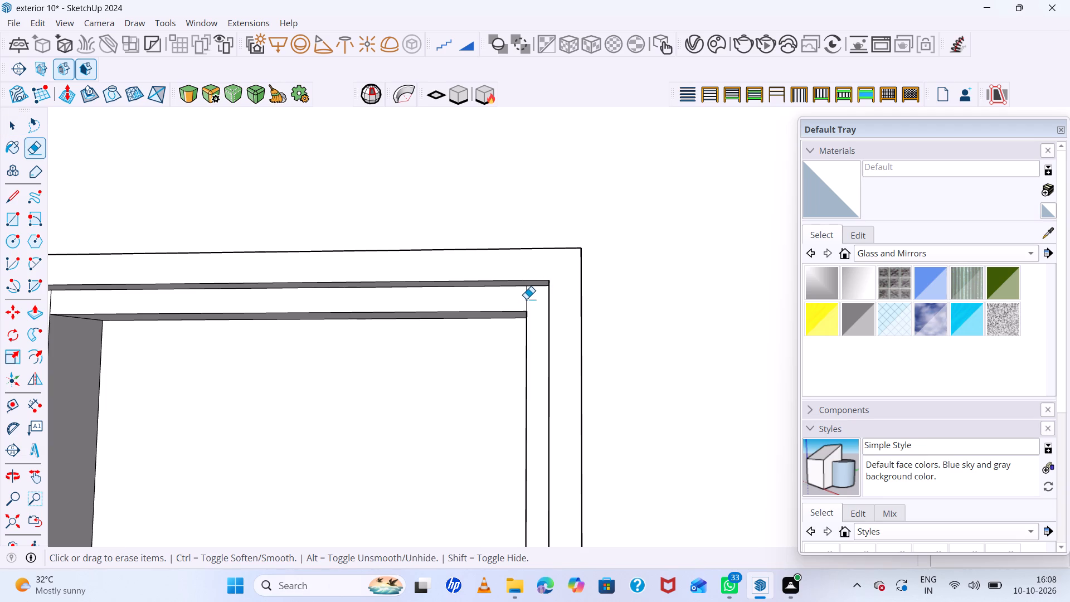
click(529, 299)
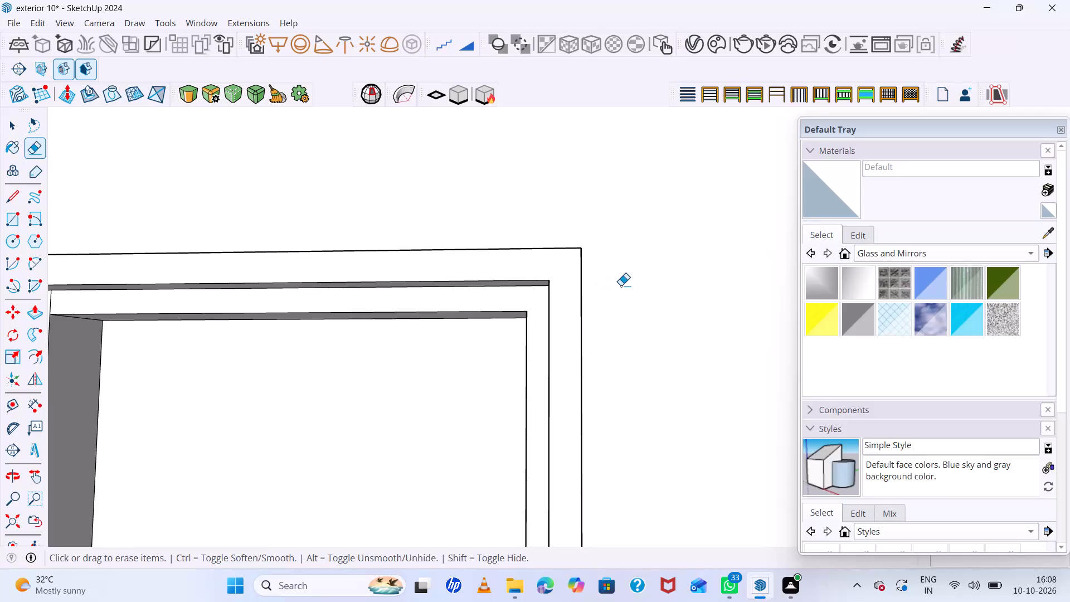
Erase the seam line on the inner frame's upper-left corner.
scroll(621, 285, down, 6)
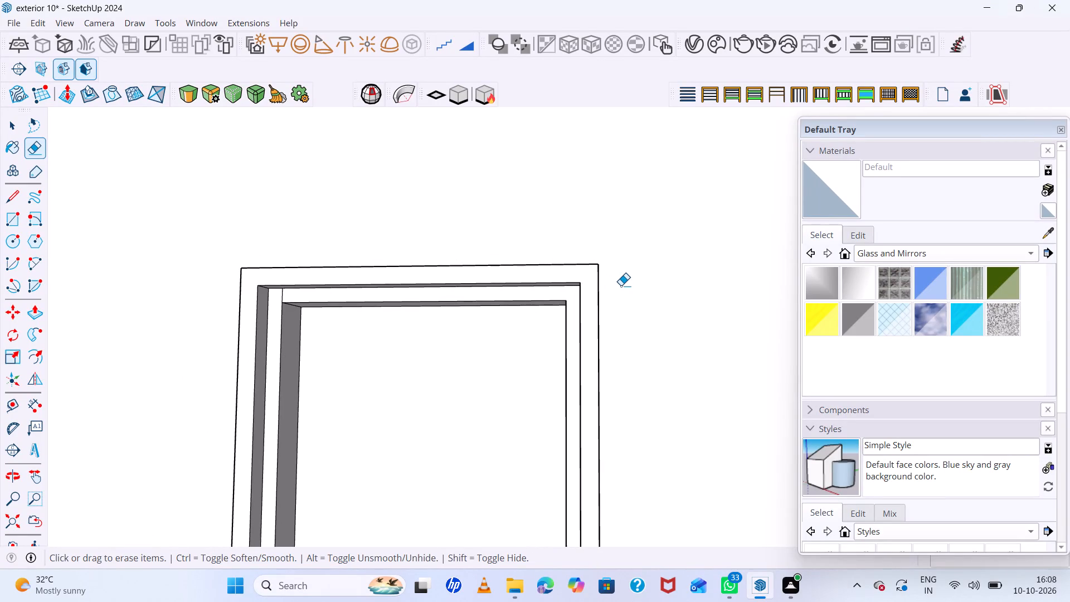
scroll(239, 296, up, 6)
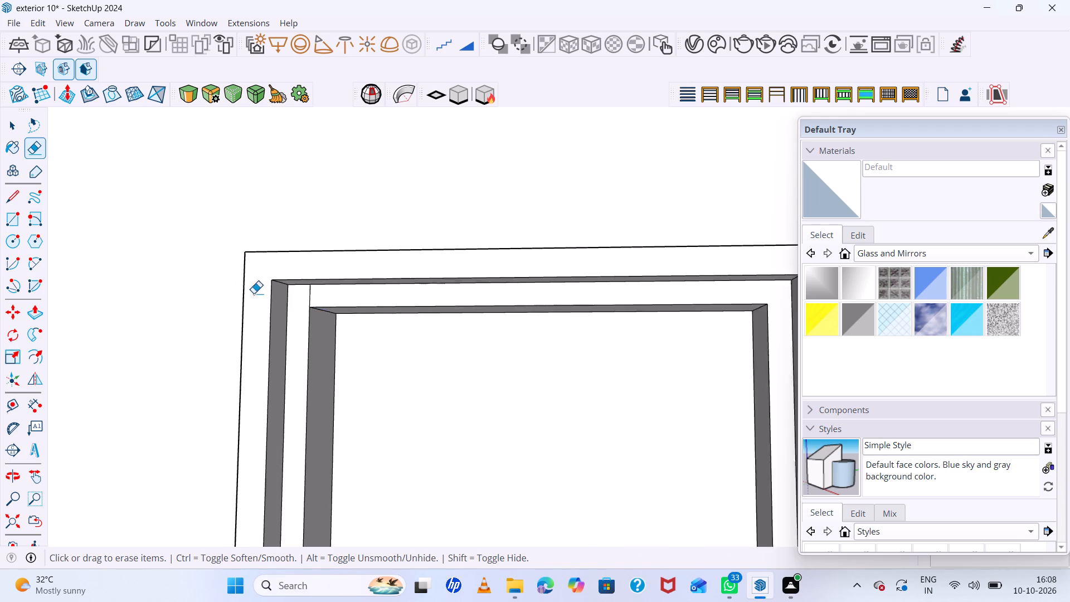
scroll(309, 293, up, 5)
drag(327, 287, 325, 292)
click(319, 296)
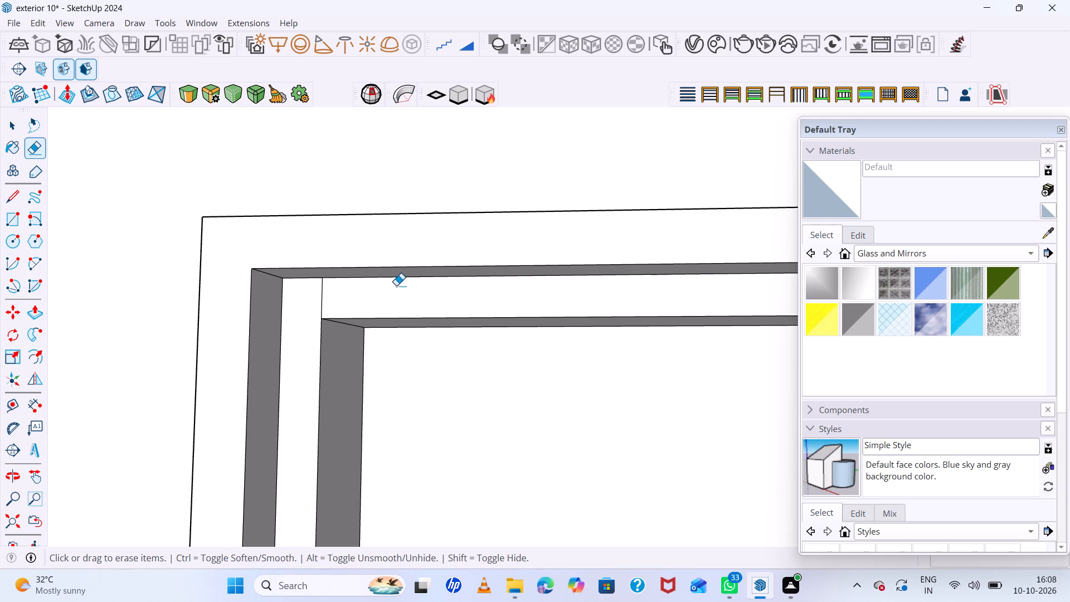
click(324, 303)
click(323, 302)
Erase the seam line on the inner frame's lower-right corner.
scroll(371, 271, down, 8)
scroll(379, 262, down, 16)
scroll(461, 365, up, 13)
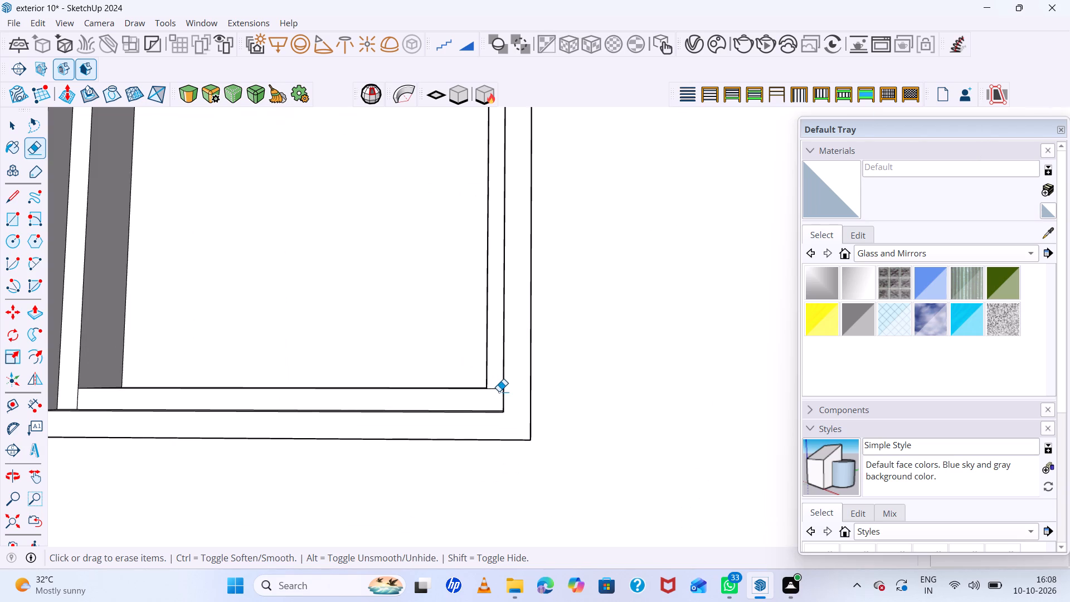
click(497, 386)
click(497, 389)
Paint the window pane inside the finished frame with Translucent Glass Blue.
scroll(504, 336, down, 2)
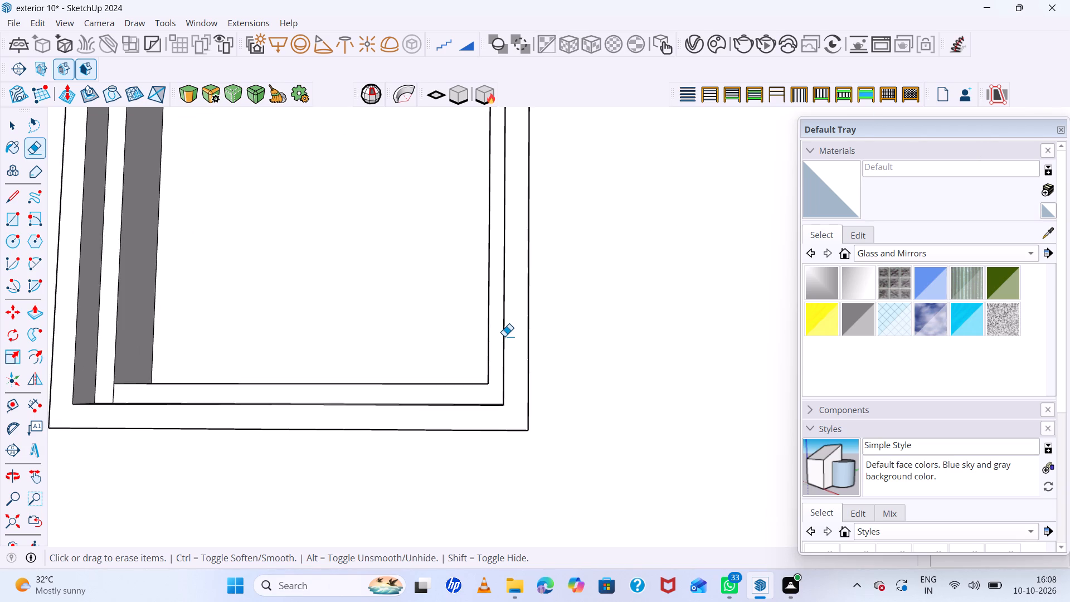
scroll(504, 336, down, 5)
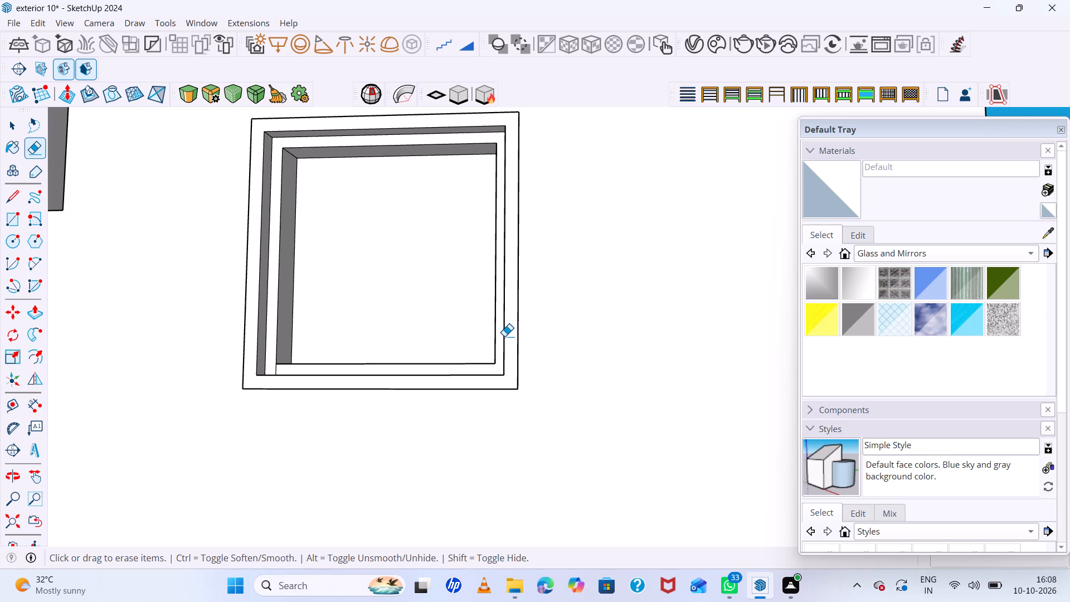
middle_drag(504, 336, 522, 386)
scroll(530, 382, down, 5)
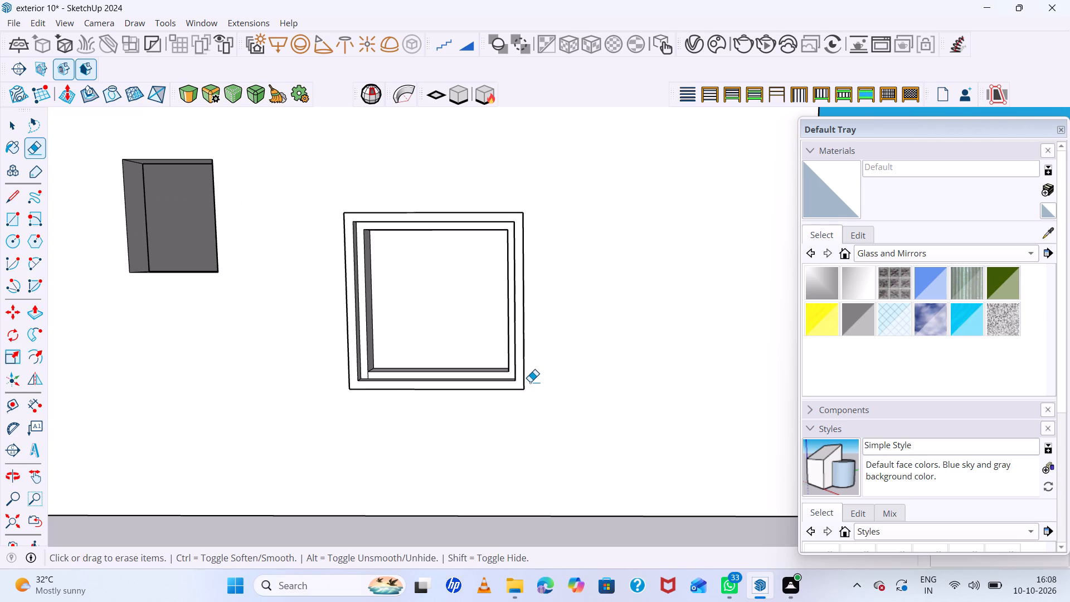
scroll(532, 380, up, 1)
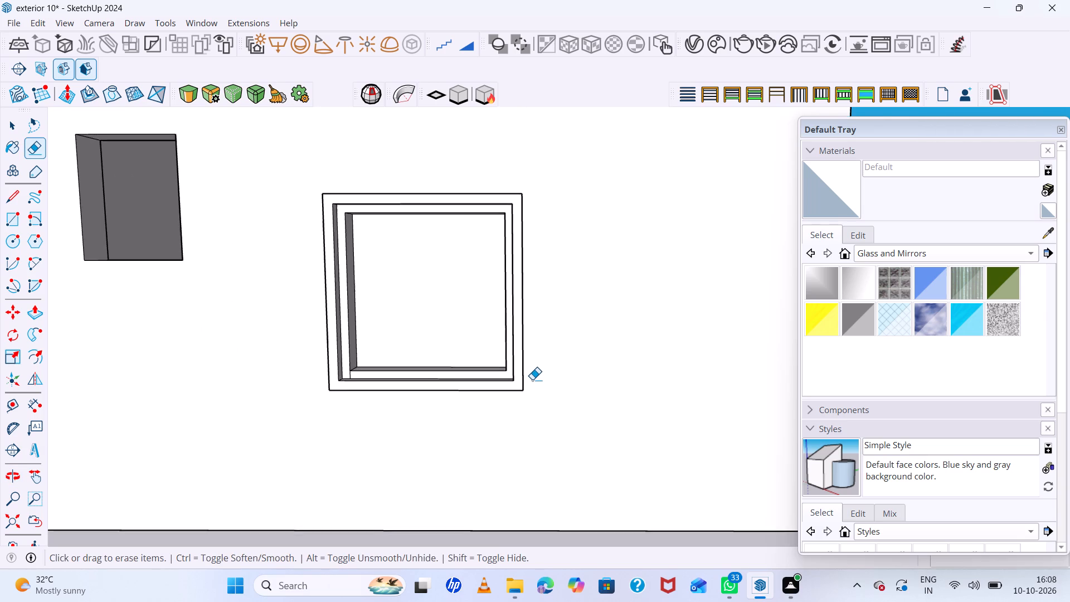
scroll(532, 380, up, 1)
scroll(532, 380, down, 2)
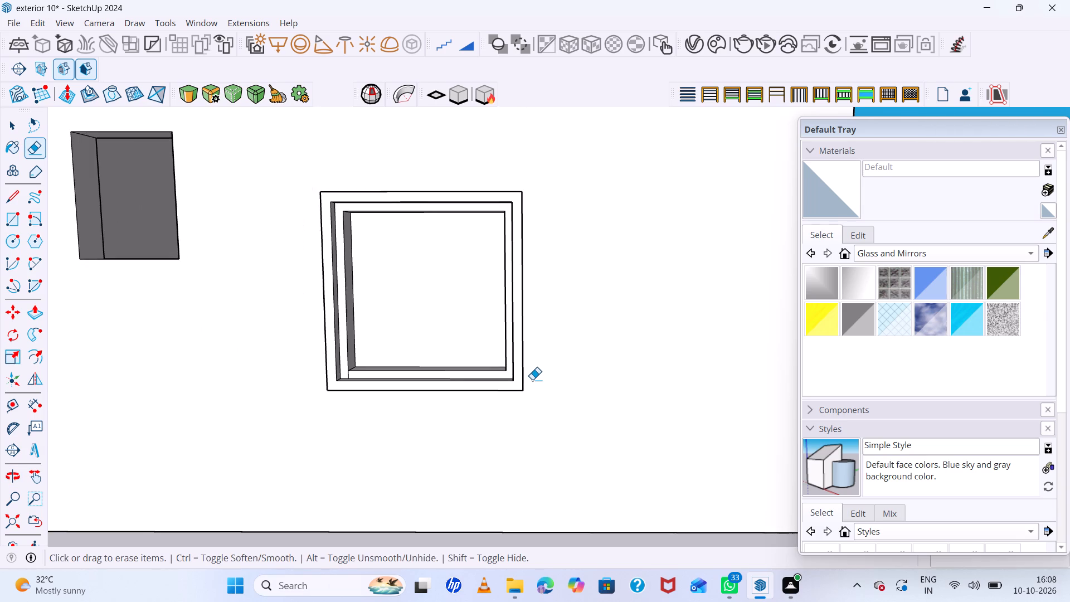
scroll(532, 380, down, 1)
middle_drag(532, 380, 532, 404)
scroll(532, 404, up, 1)
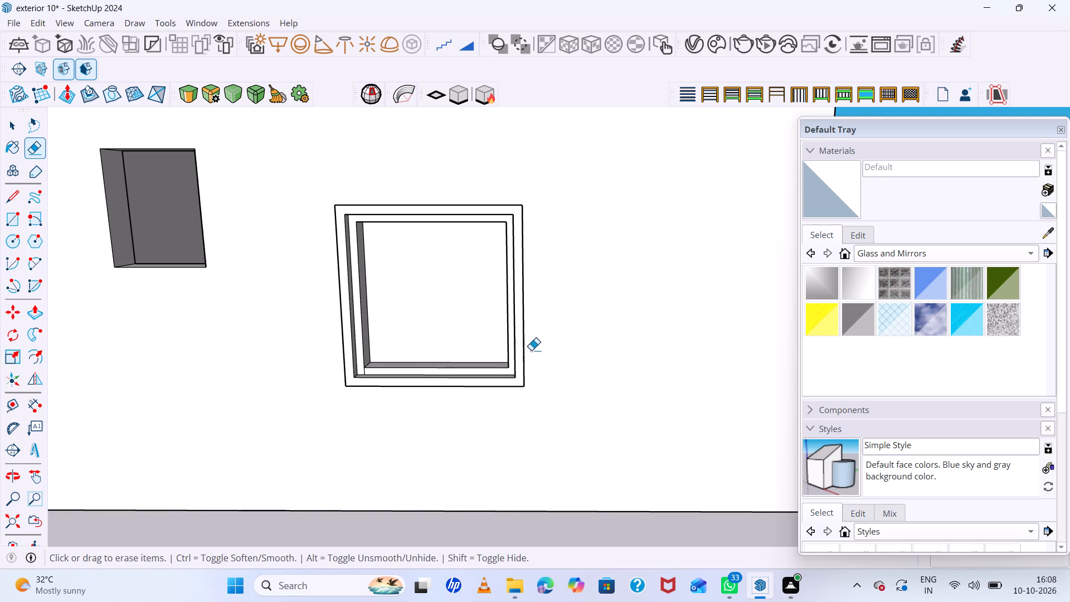
click(933, 284)
click(422, 276)
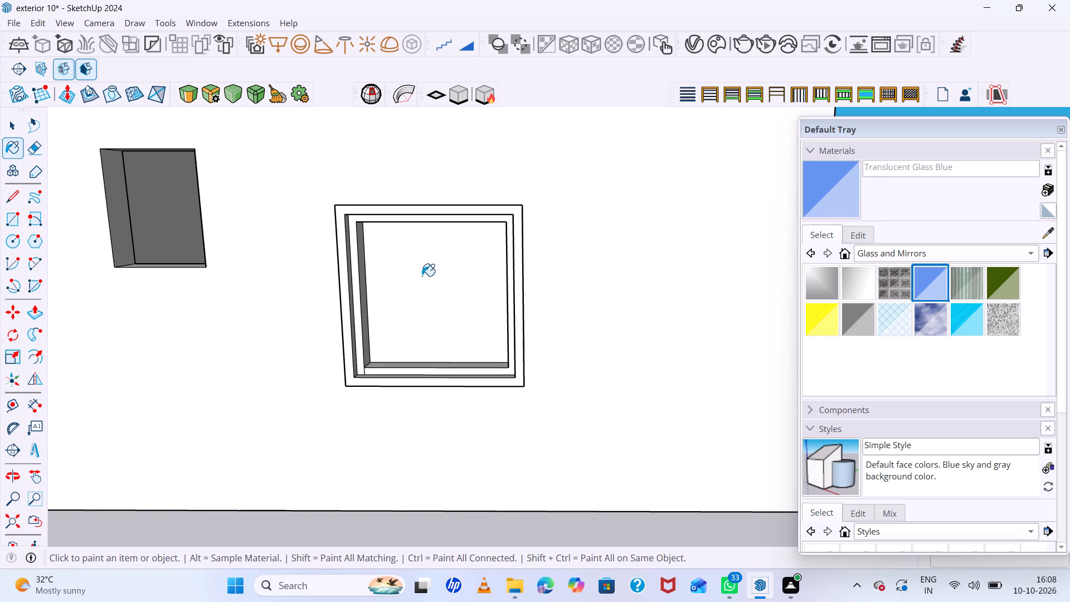
Select the whole framed window with its glass and copy it about 11'3" out in front of the wall.
scroll(405, 309, down, 7)
middle_drag(448, 322, 468, 360)
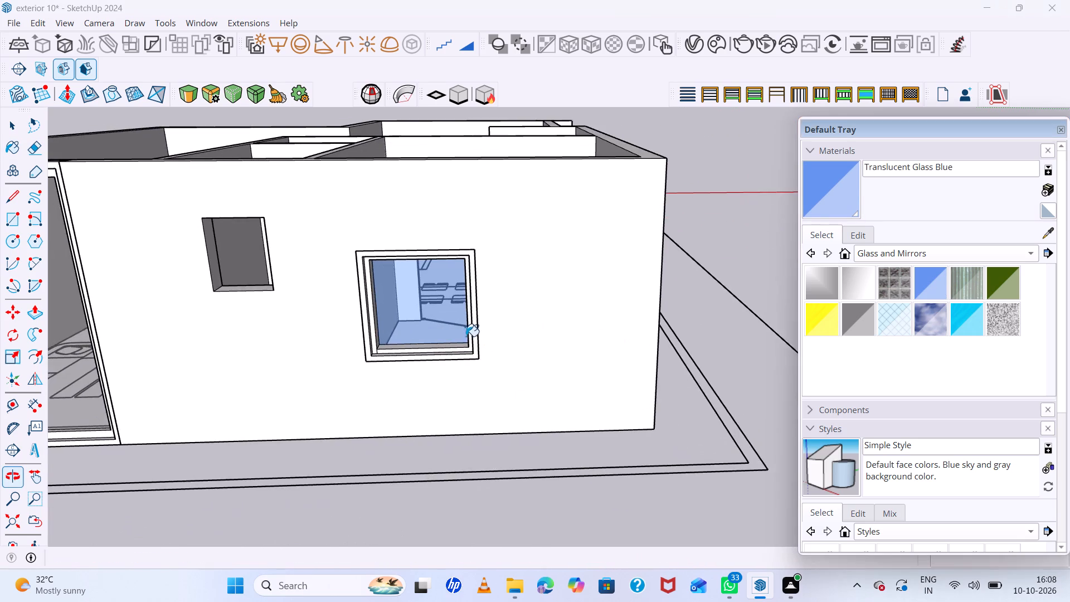
scroll(466, 325, up, 6)
key(space)
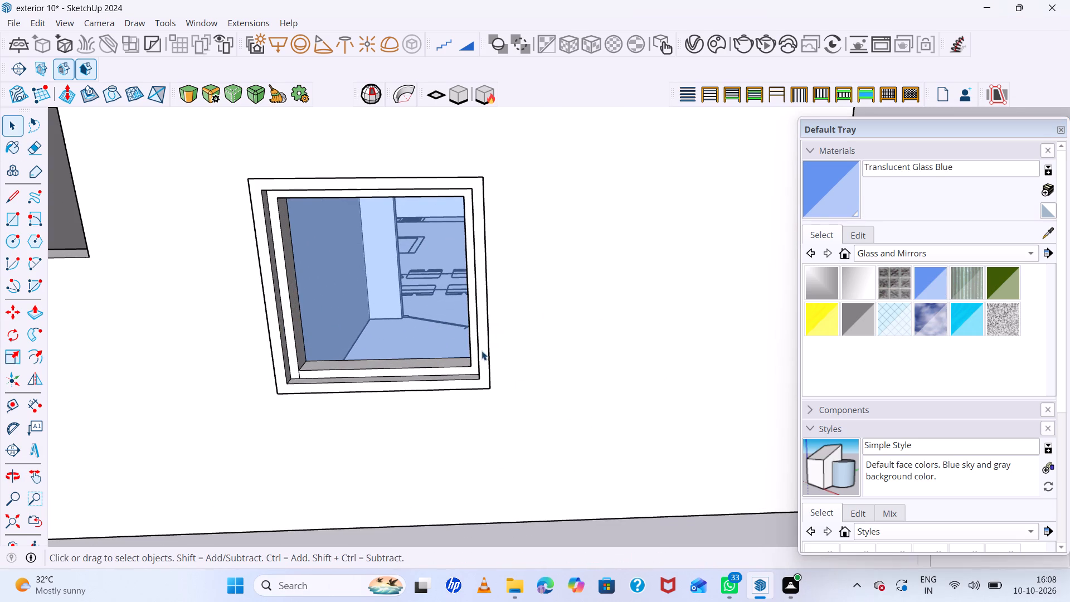
triple_click(485, 349)
click(485, 349)
triple_click(485, 349)
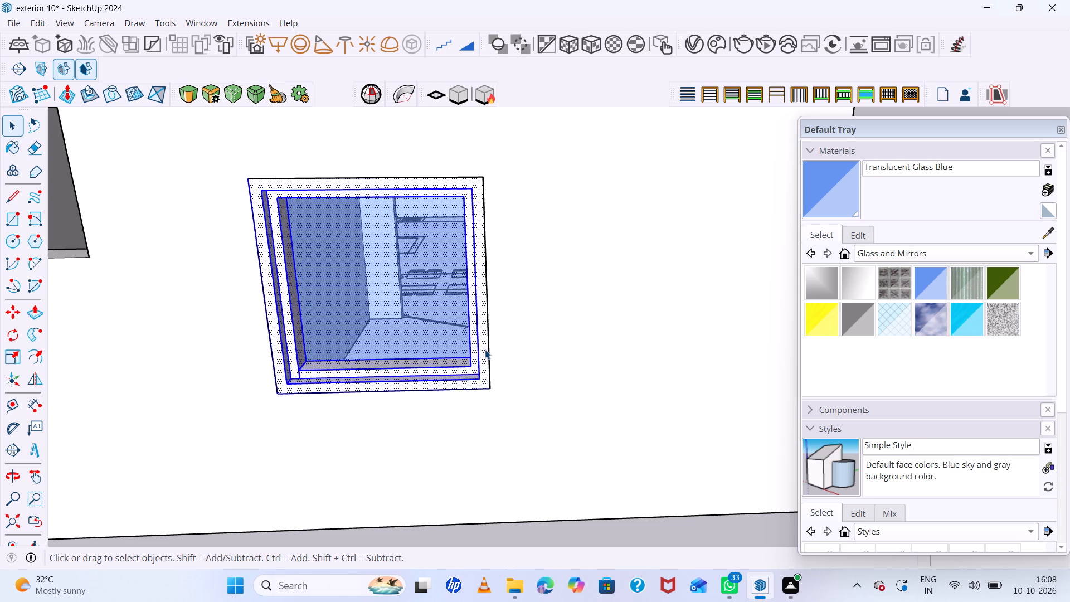
double_click(485, 349)
key(m)
click(488, 386)
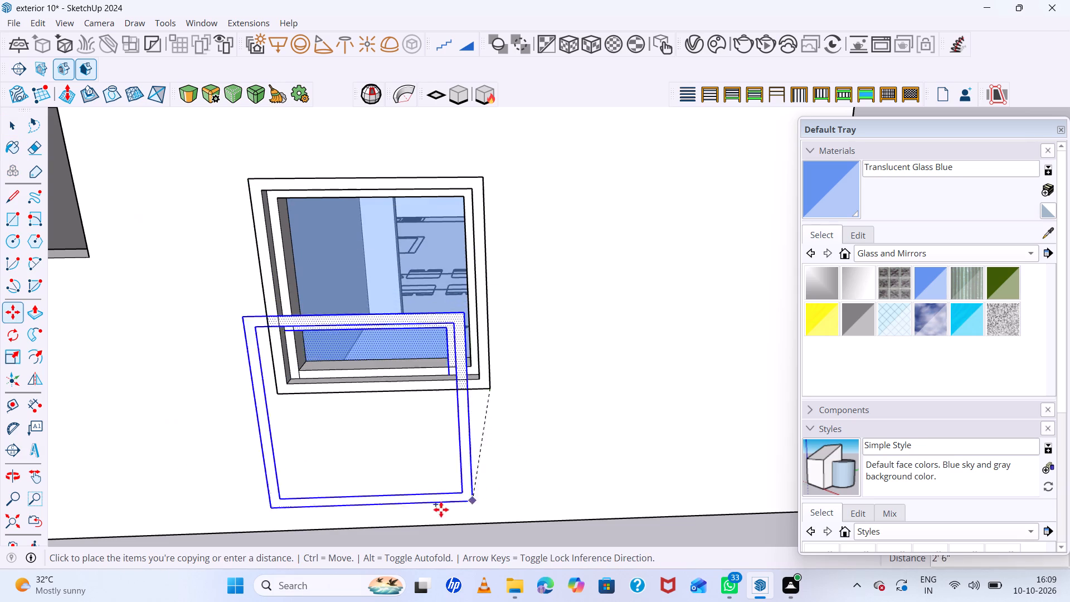
scroll(412, 390, down, 11)
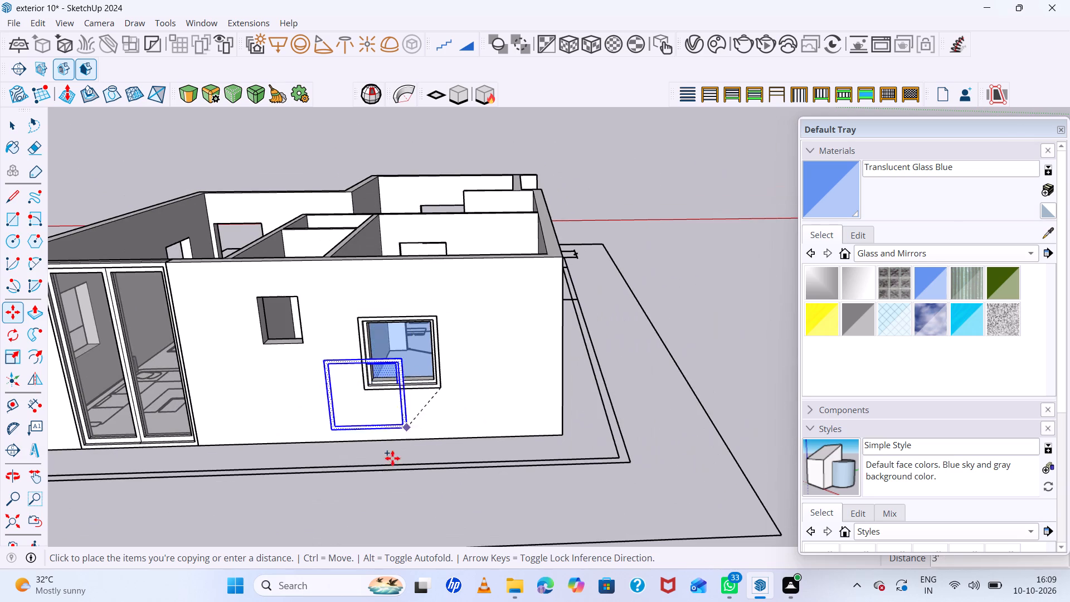
click(361, 504)
Select all the connected geometry of the copied window and make it a group.
key(space)
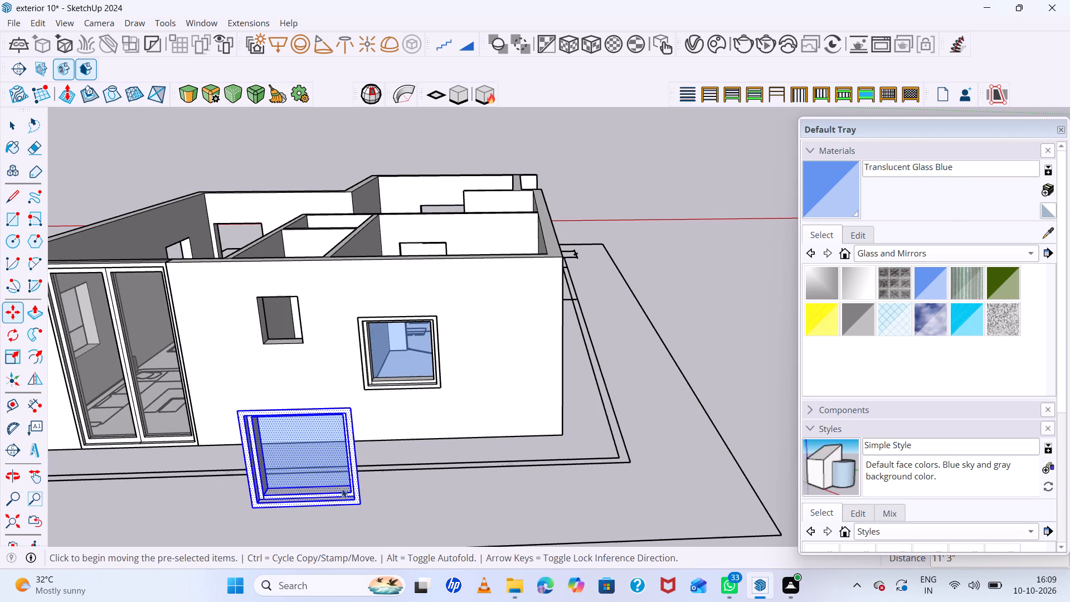
click(352, 473)
triple_click(352, 473)
click(352, 473)
right_click(352, 473)
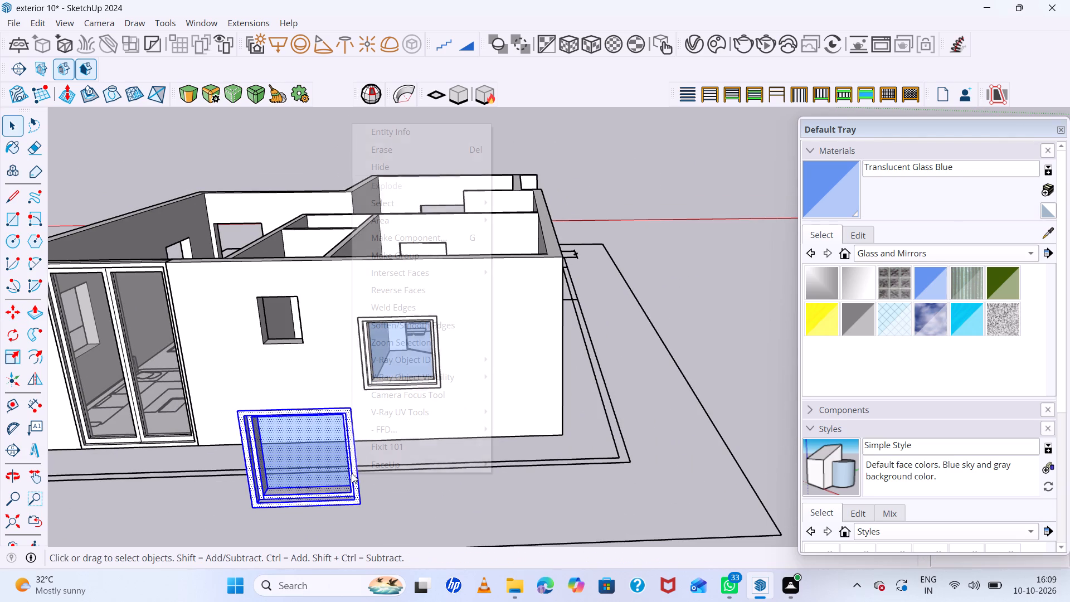
click(417, 264)
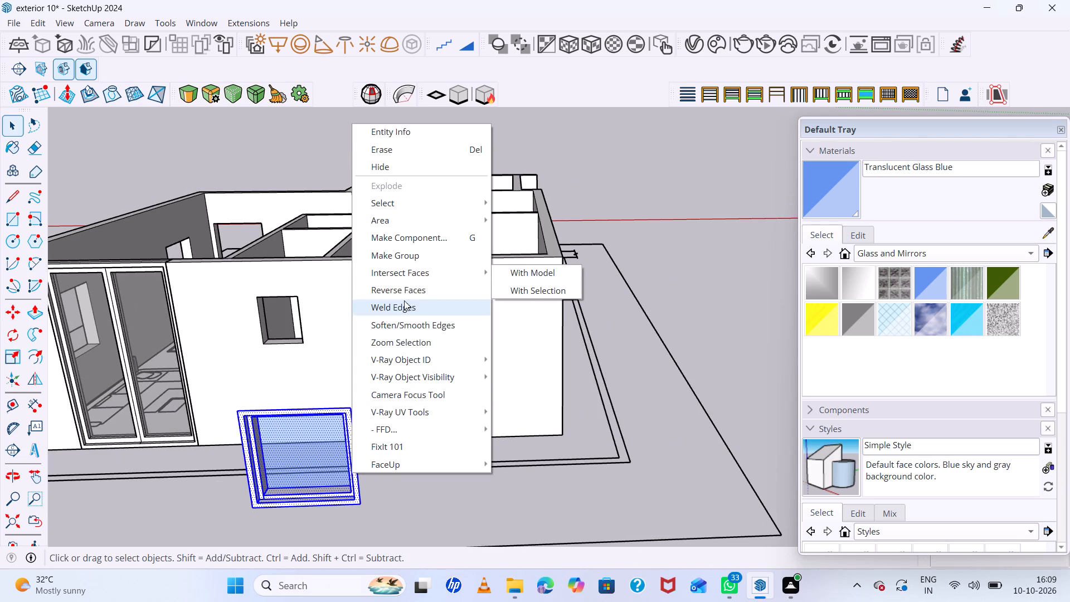
click(419, 259)
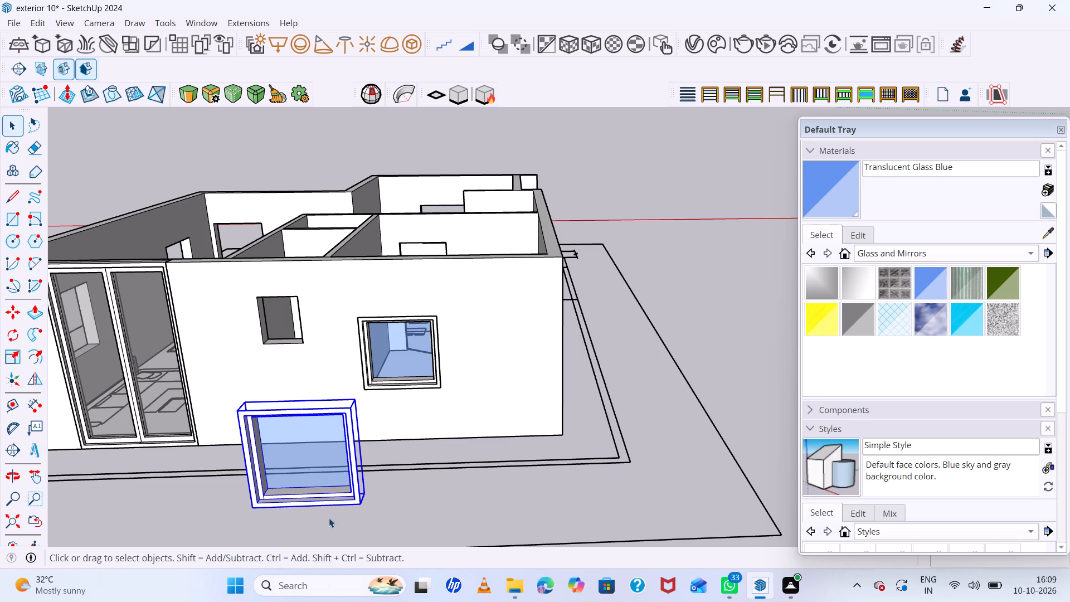
Examine the grouped window copy from the front and side, comparing it with the wall and its openings.
scroll(432, 336, down, 6)
scroll(427, 339, up, 1)
middle_drag(451, 307, 481, 269)
middle_click(482, 269)
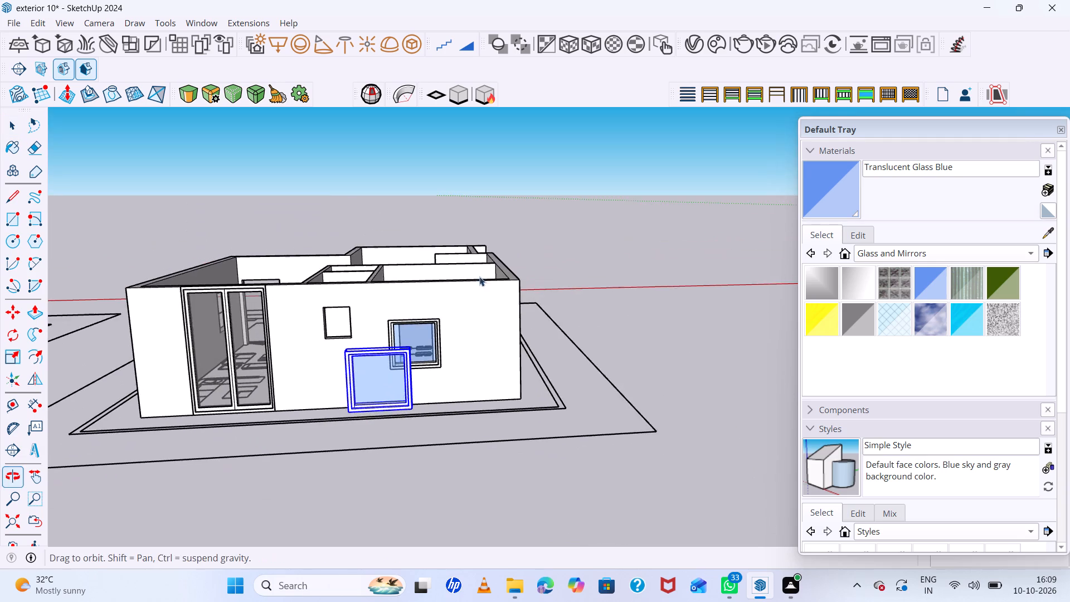
scroll(417, 337, up, 10)
middle_drag(496, 350, 580, 309)
middle_drag(484, 336, 496, 327)
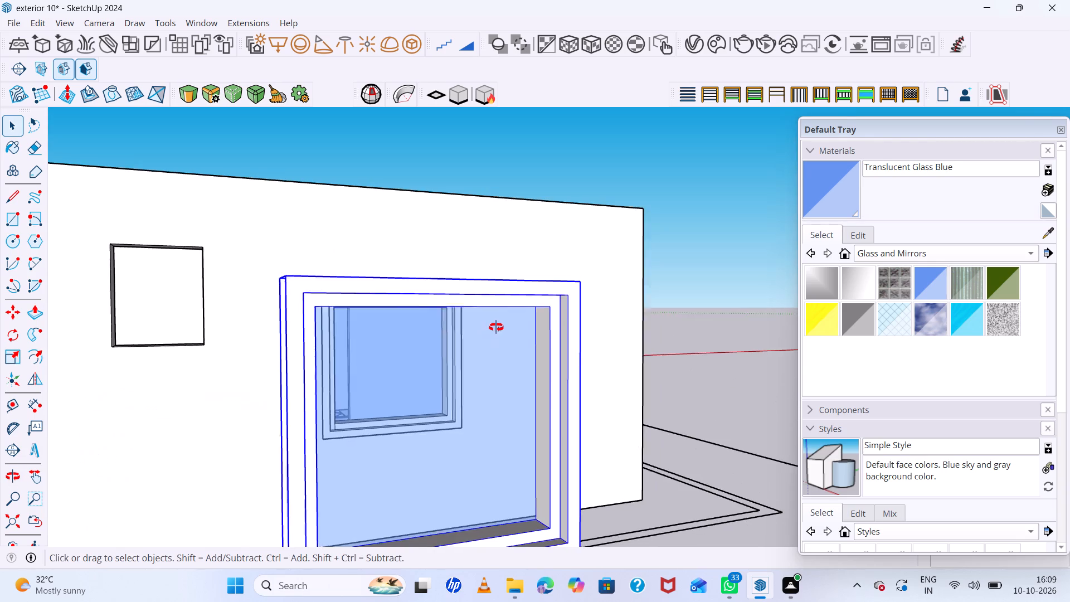
middle_drag(496, 327, 522, 308)
middle_drag(459, 355, 564, 351)
scroll(565, 344, down, 6)
scroll(576, 348, up, 15)
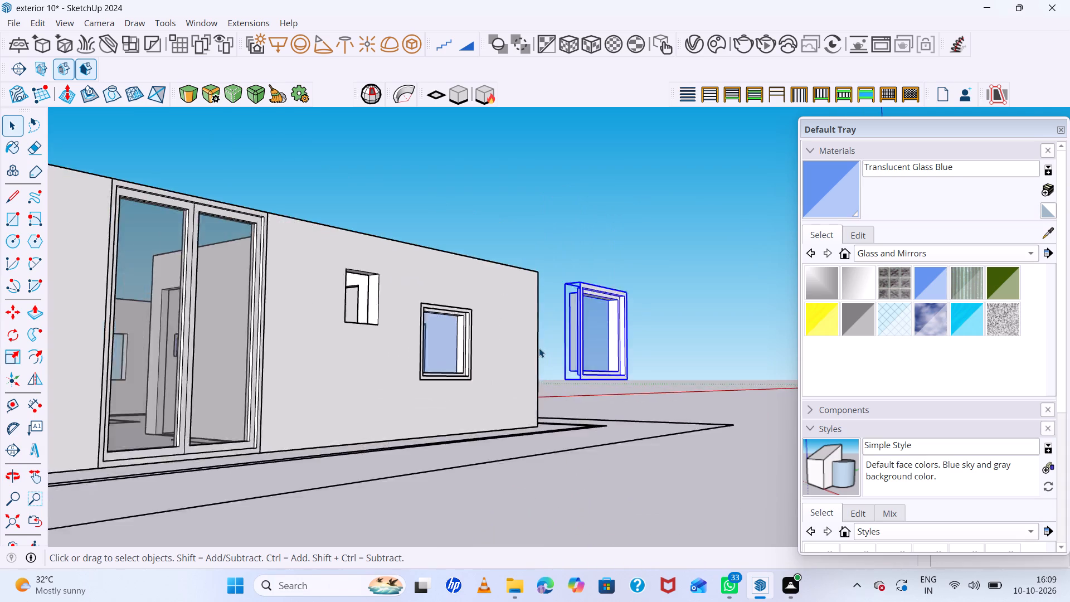
scroll(539, 348, up, 4)
scroll(388, 352, down, 5)
scroll(495, 371, up, 8)
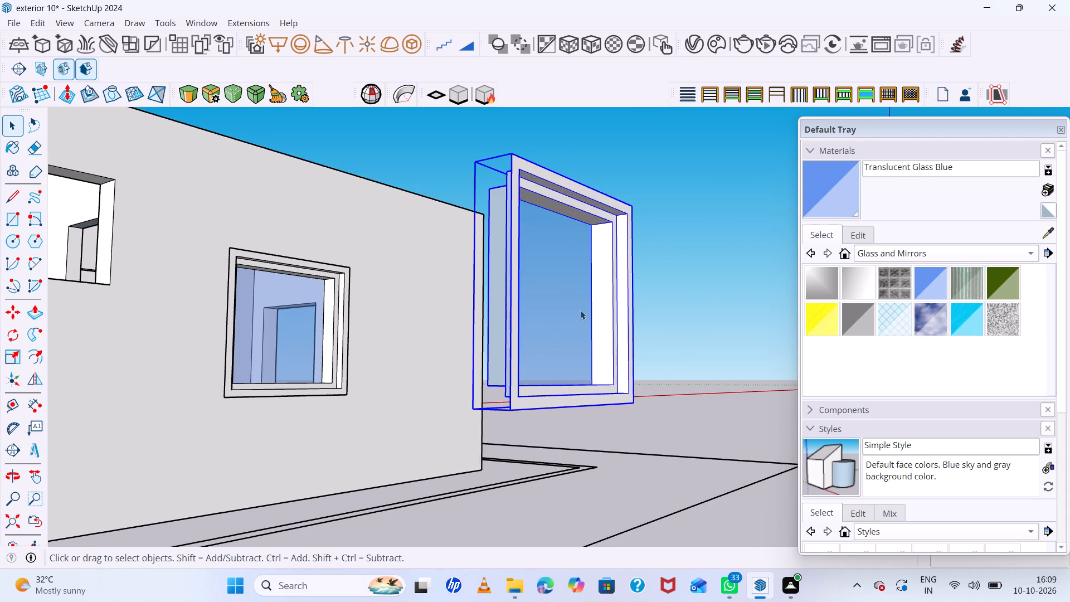
Open the grouped window copy for editing, facing its back side.
scroll(677, 304, up, 4)
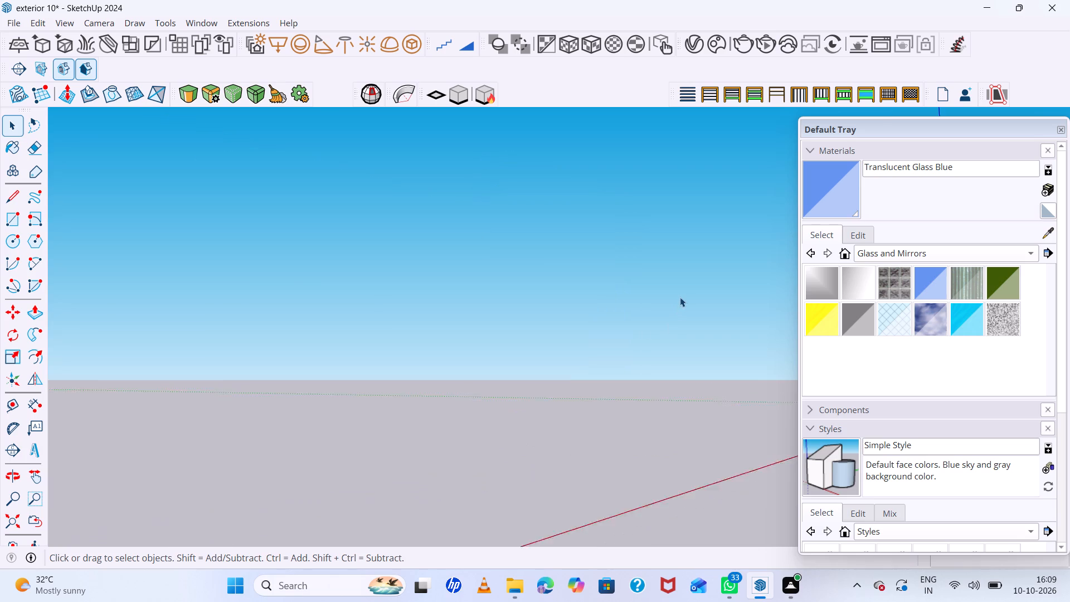
scroll(680, 297, up, 2)
scroll(612, 311, up, 1)
scroll(618, 307, down, 12)
scroll(569, 312, up, 5)
scroll(491, 313, up, 4)
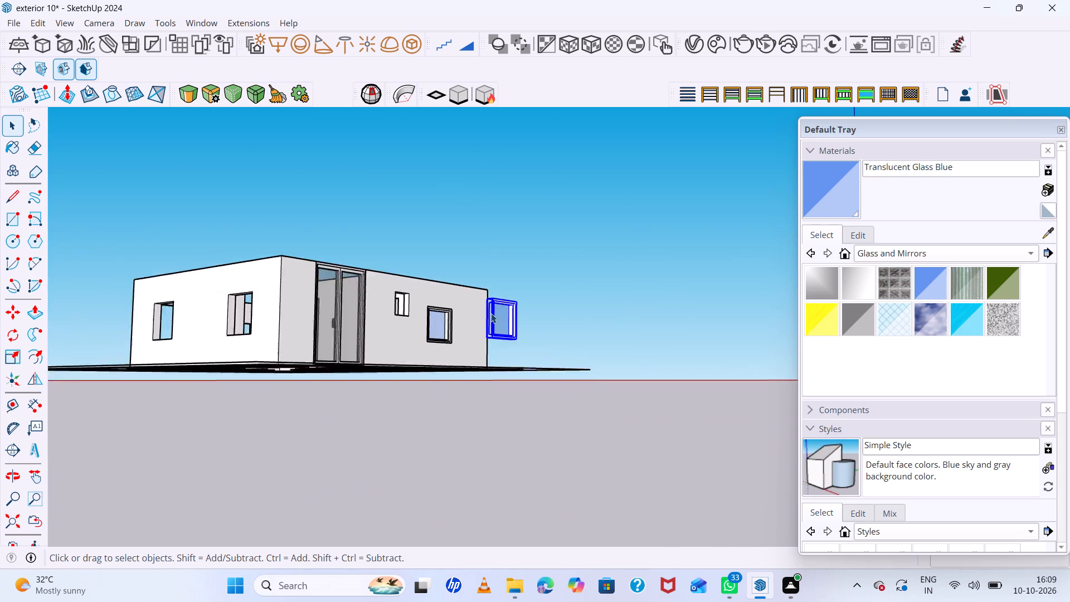
scroll(503, 355, up, 5)
scroll(503, 356, down, 5)
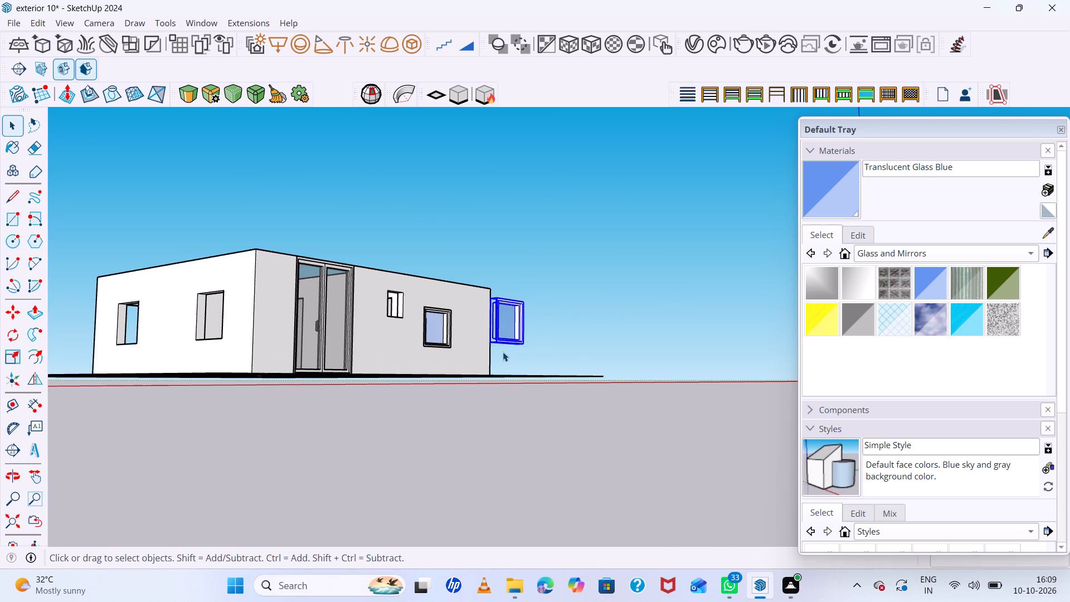
middle_drag(503, 352, 615, 377)
middle_click(616, 377)
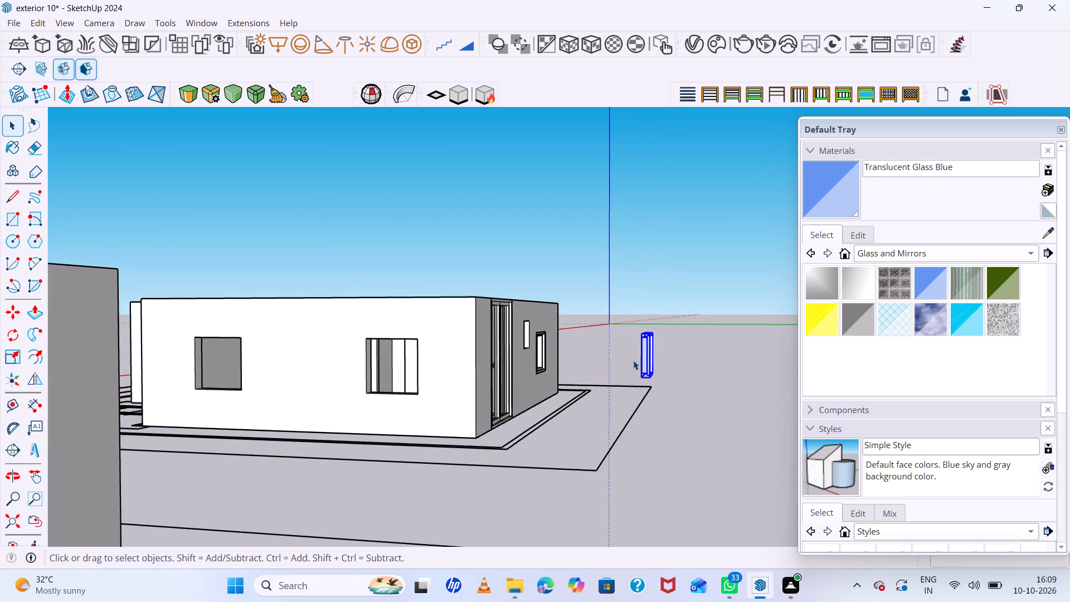
scroll(640, 356, up, 10)
scroll(667, 345, down, 3)
scroll(616, 351, up, 4)
scroll(636, 354, down, 2)
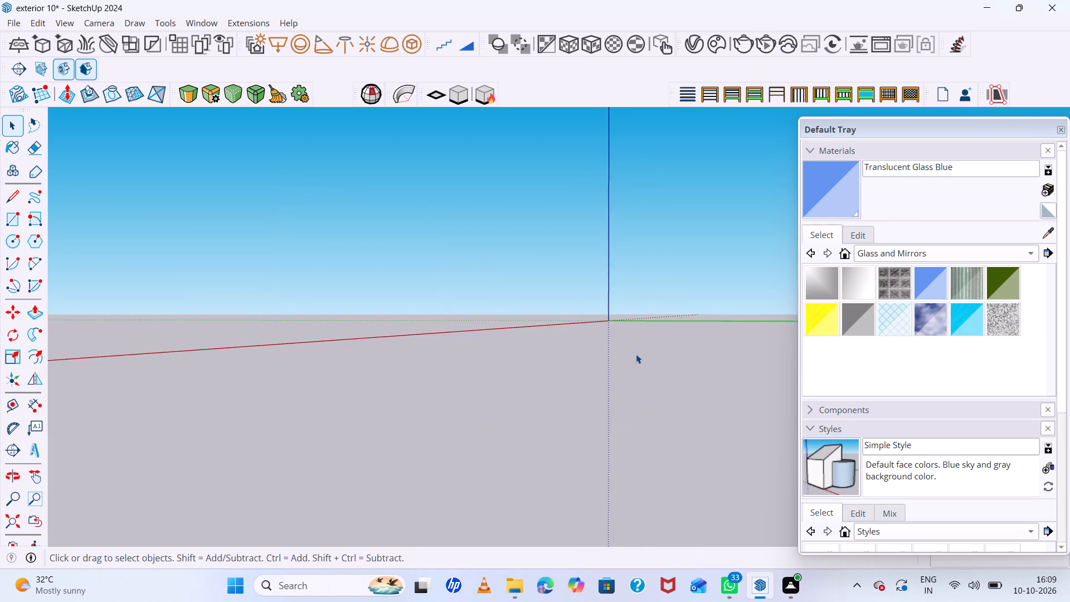
scroll(636, 354, down, 1)
middle_drag(682, 375, 758, 397)
scroll(674, 355, up, 16)
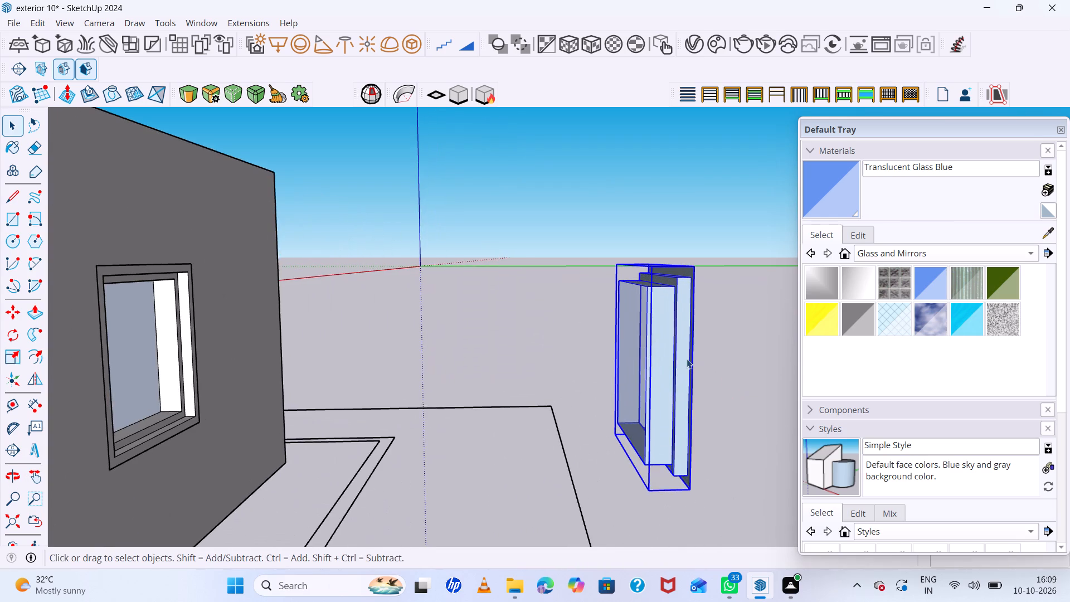
middle_drag(687, 359, 719, 399)
scroll(711, 346, up, 4)
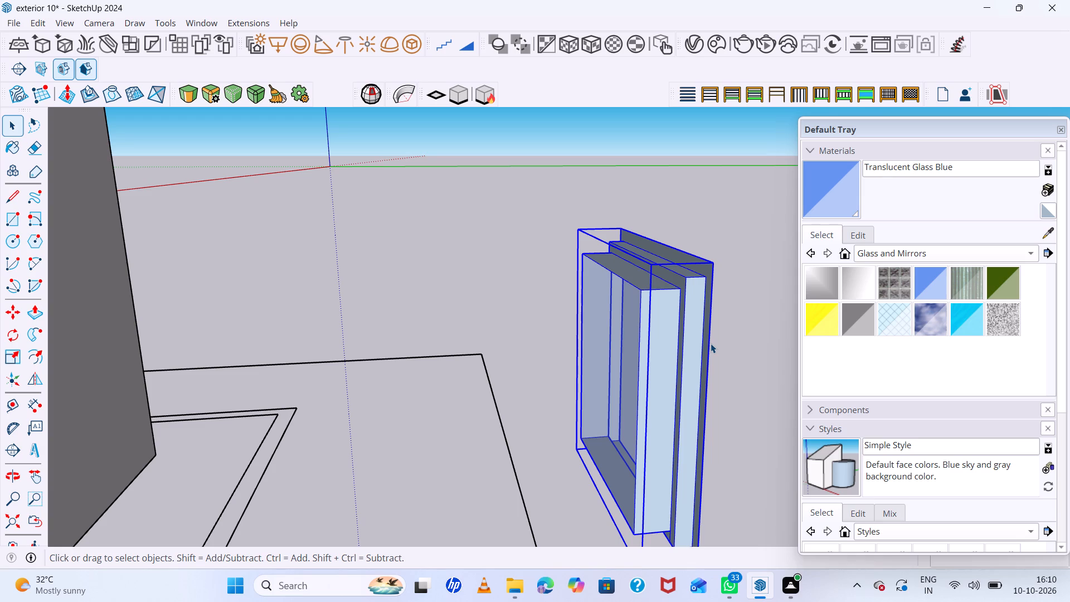
key(space)
scroll(713, 341, up, 5)
scroll(713, 339, down, 4)
triple_click(705, 309)
double_click(705, 309)
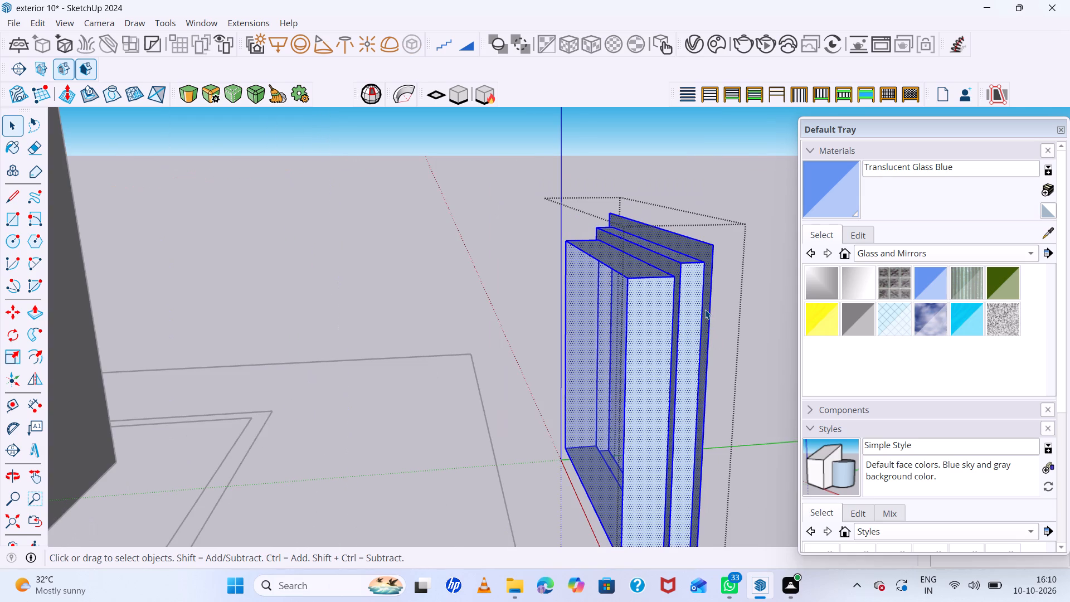
Push/Pull the back face of the window's outer rim by 3".
scroll(705, 309, up, 5)
click(705, 309)
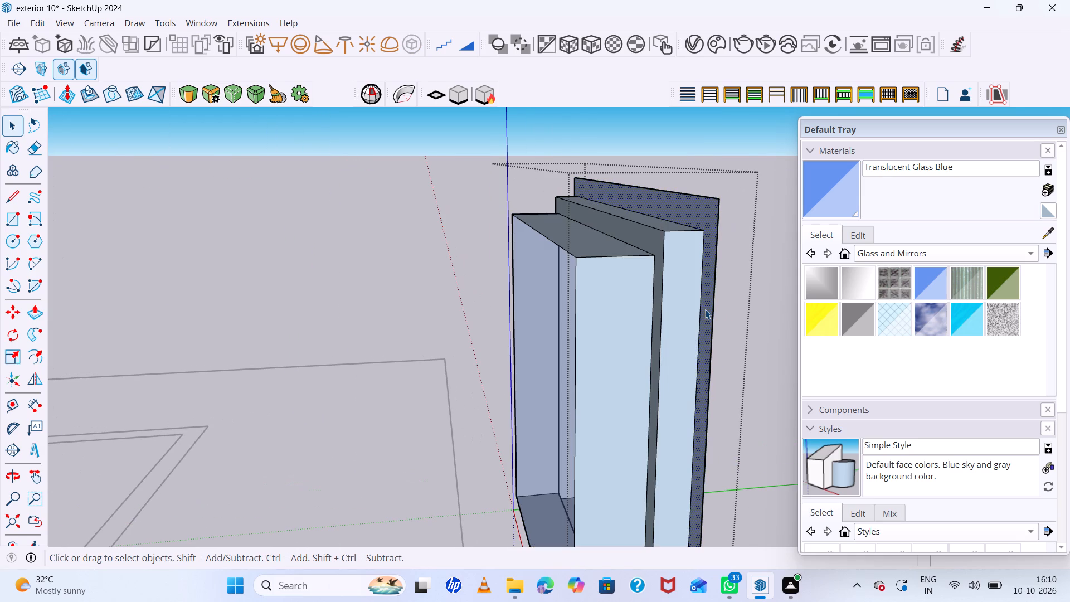
key(p)
click(705, 309)
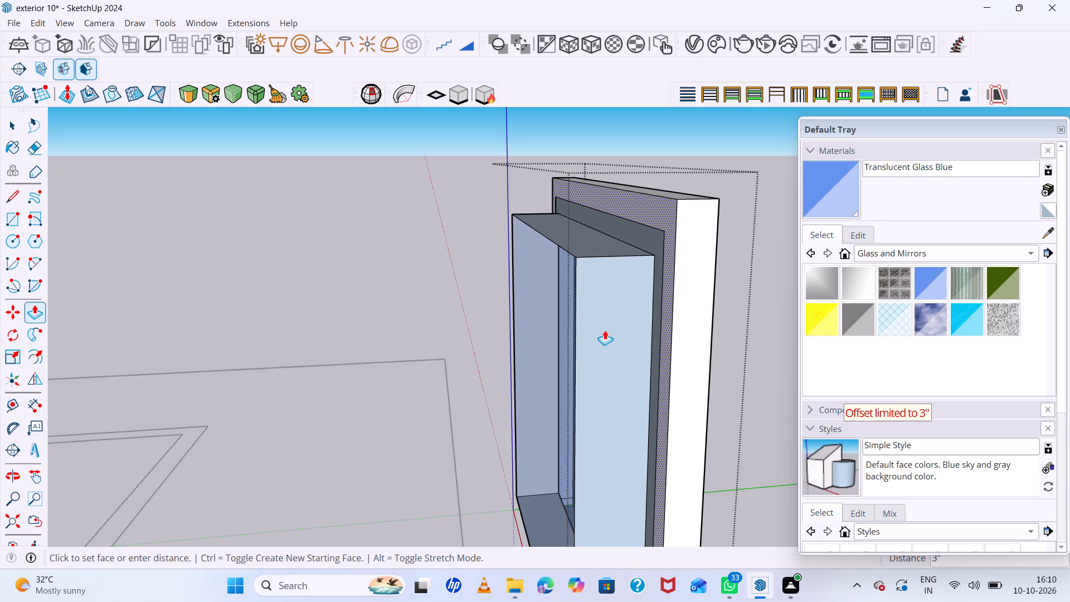
click(578, 344)
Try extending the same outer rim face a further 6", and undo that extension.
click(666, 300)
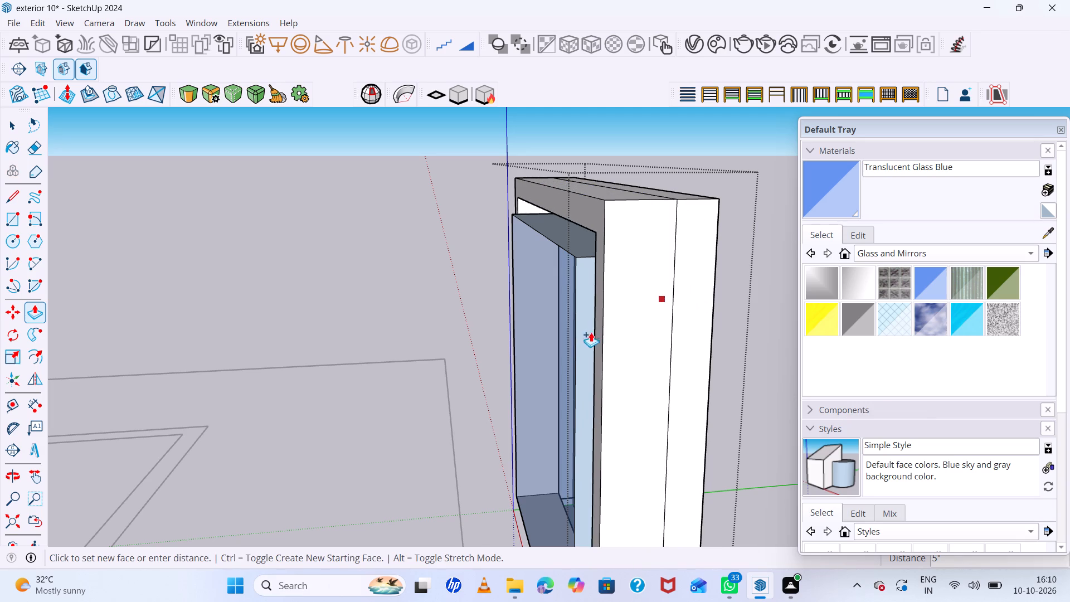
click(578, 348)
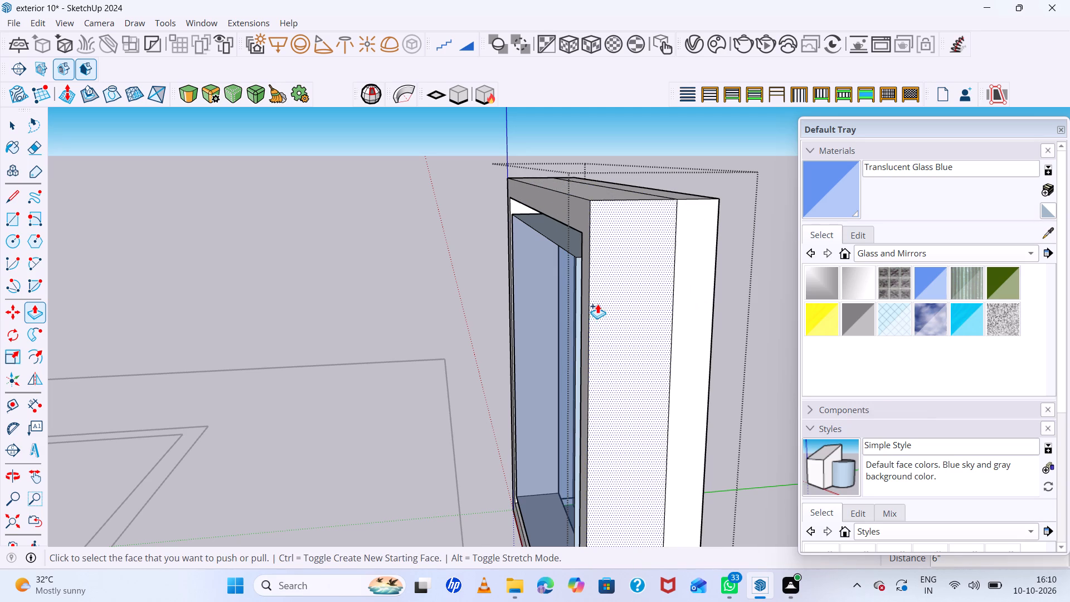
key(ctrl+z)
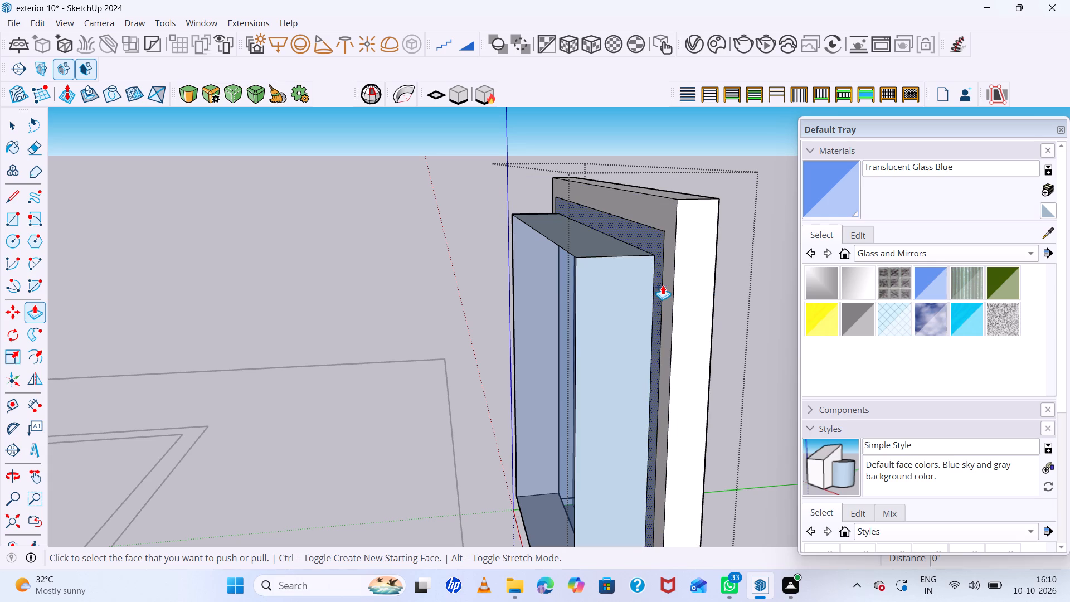
Push/Pull the back face of the stepped ring inside the outer rim by 6", toward the innermost frame's back edge.
scroll(649, 244, up, 4)
key(space)
click(656, 239)
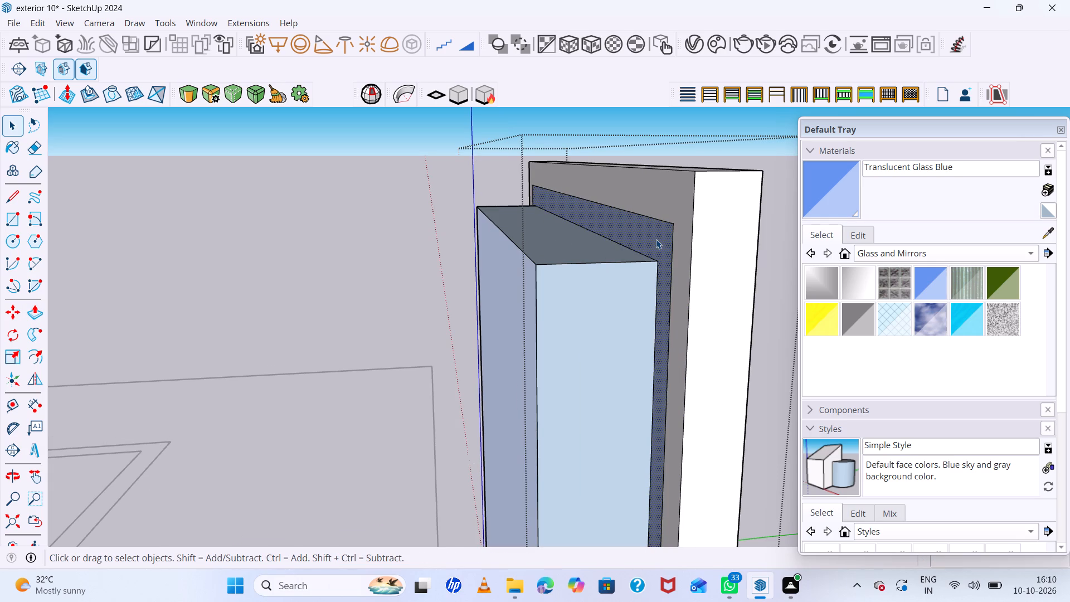
key(p)
click(656, 239)
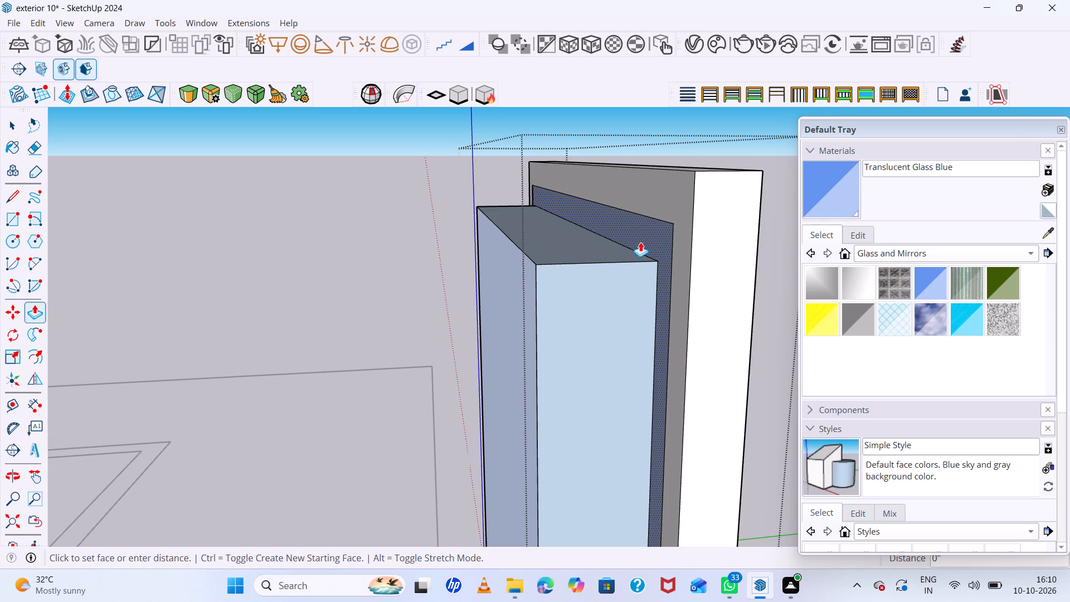
click(534, 279)
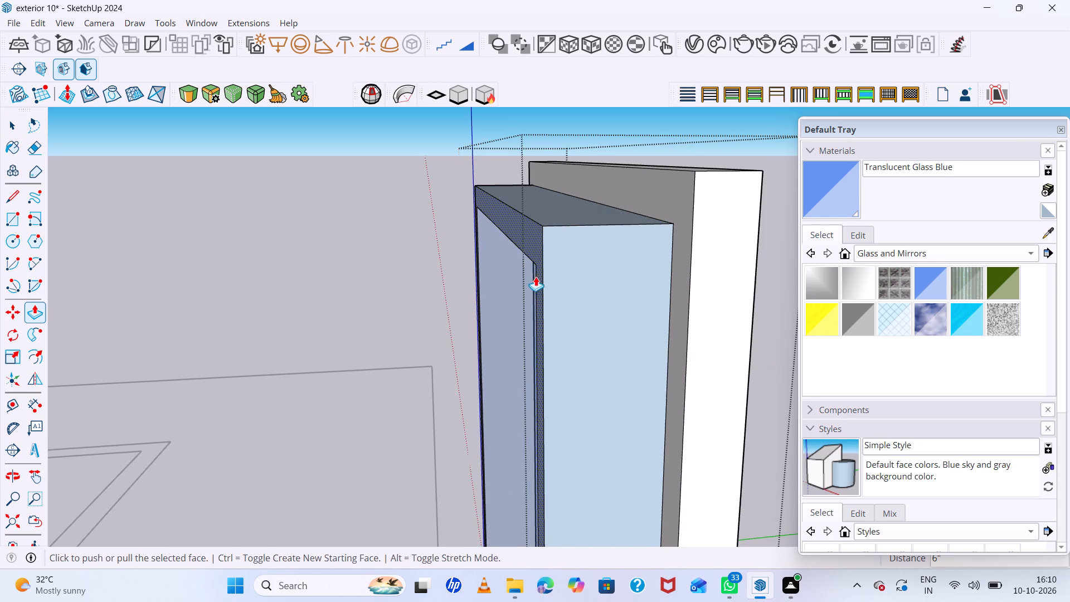
Draw a rectangle about 3'3" by 3'3" between opposite corners across the back of the window frame.
middle_drag(614, 294, 697, 272)
scroll(699, 270, down, 13)
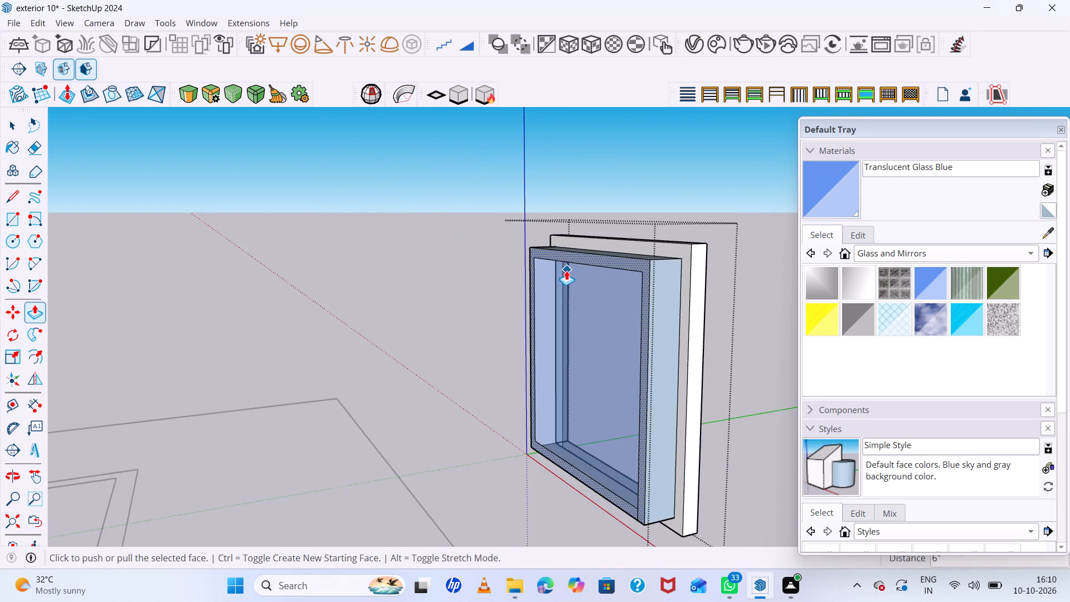
scroll(566, 270, up, 4)
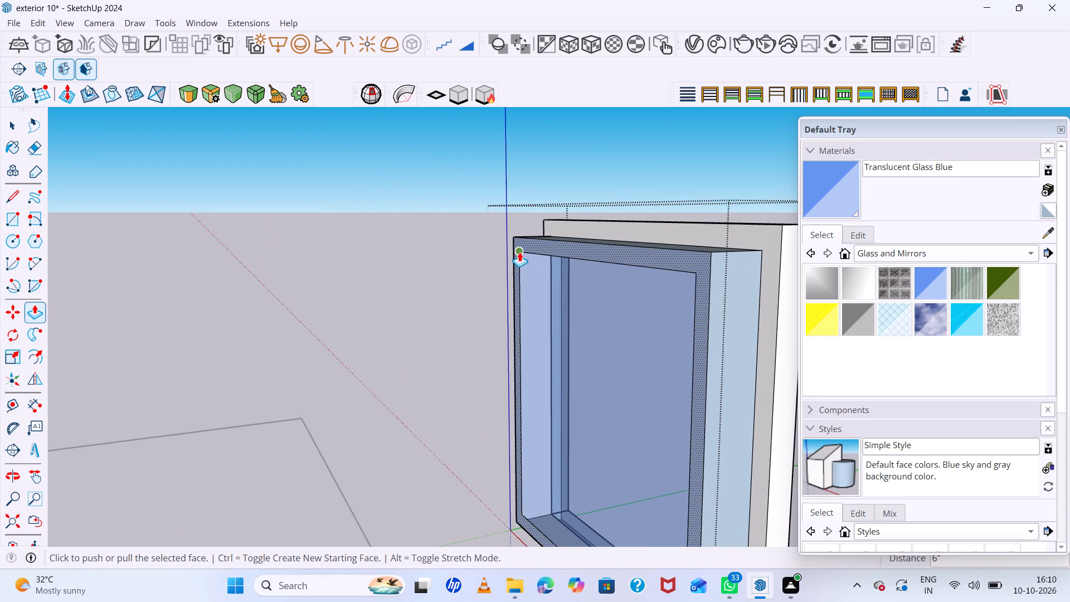
key(r)
click(519, 251)
scroll(657, 300, down, 6)
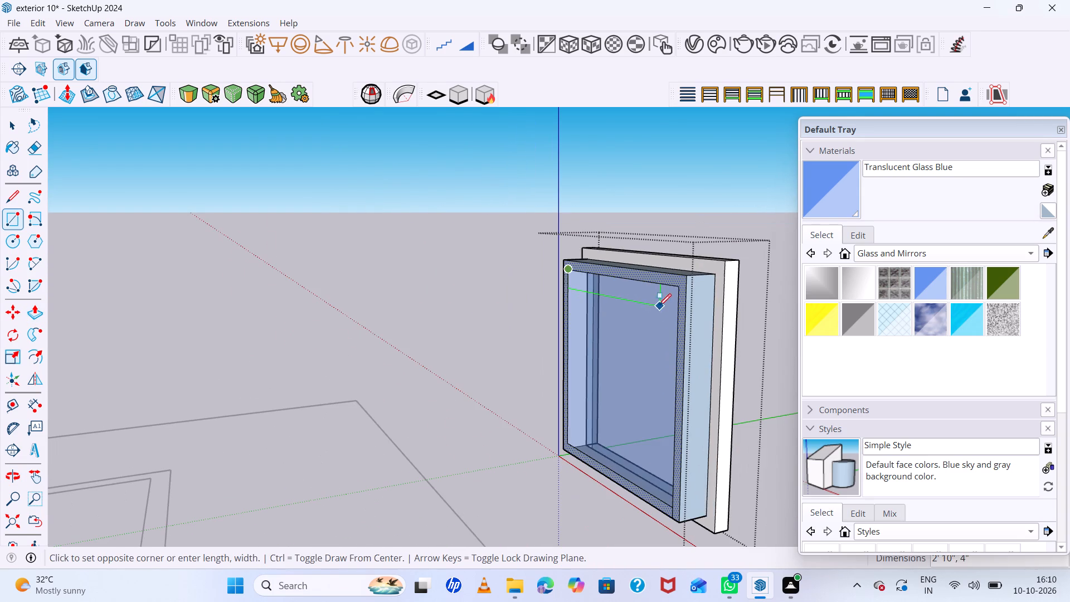
click(670, 508)
middle_drag(683, 428, 682, 428)
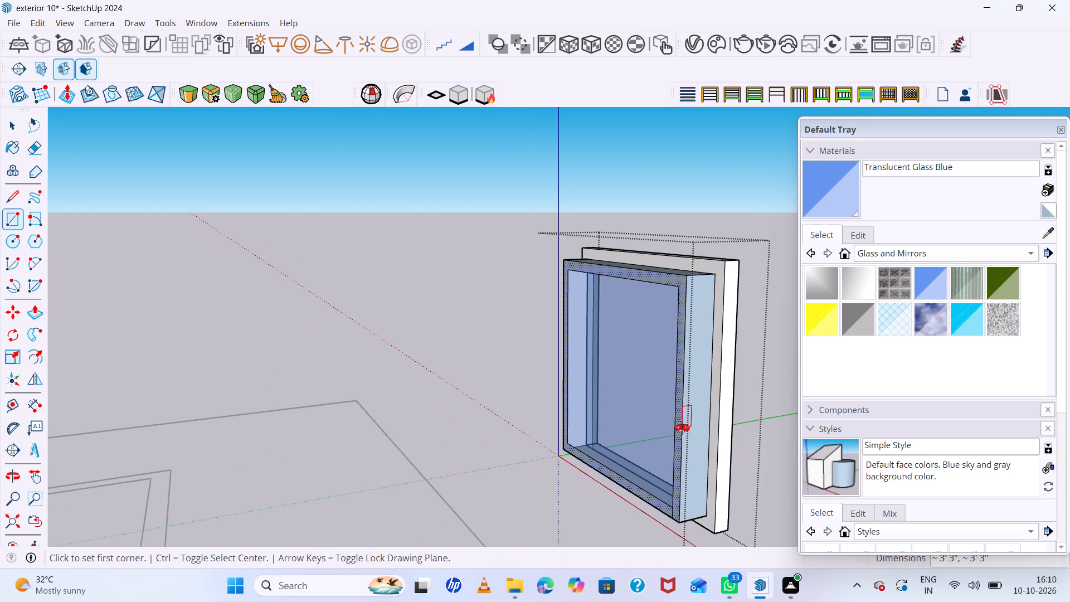
middle_drag(682, 428, 255, 382)
key(space)
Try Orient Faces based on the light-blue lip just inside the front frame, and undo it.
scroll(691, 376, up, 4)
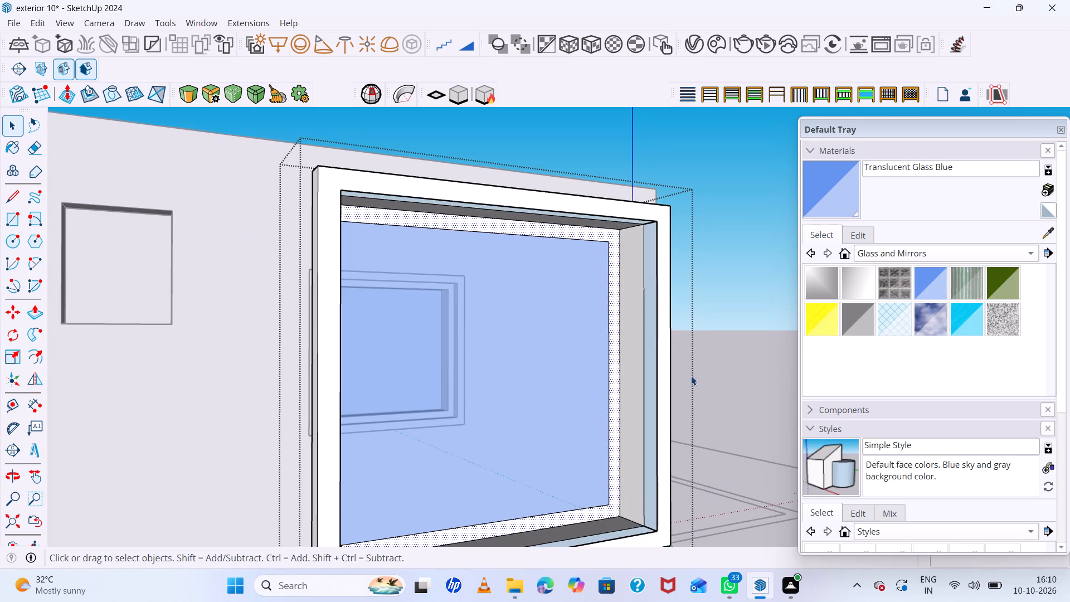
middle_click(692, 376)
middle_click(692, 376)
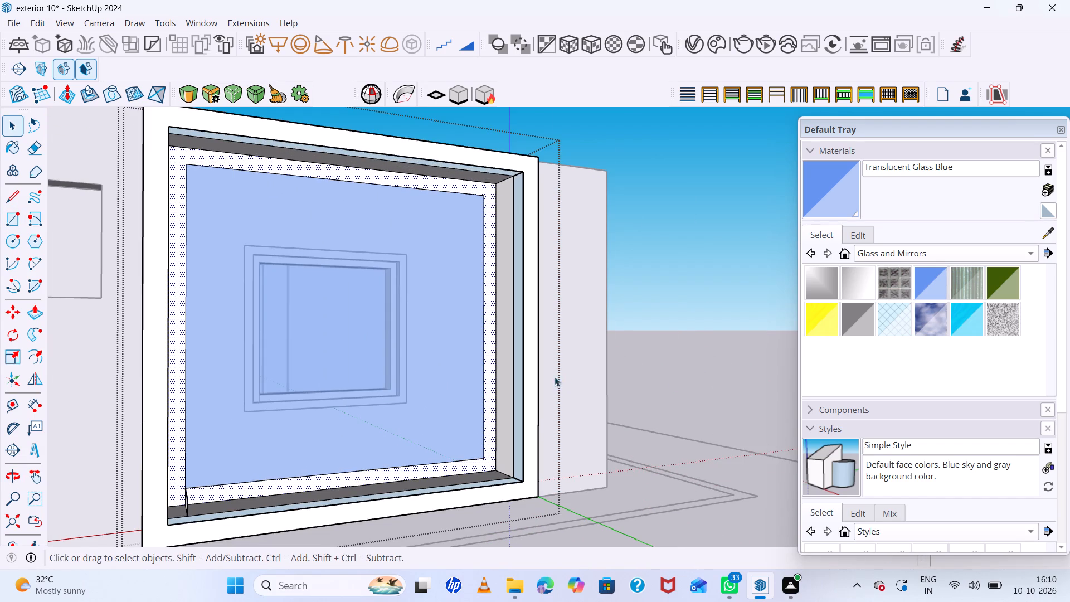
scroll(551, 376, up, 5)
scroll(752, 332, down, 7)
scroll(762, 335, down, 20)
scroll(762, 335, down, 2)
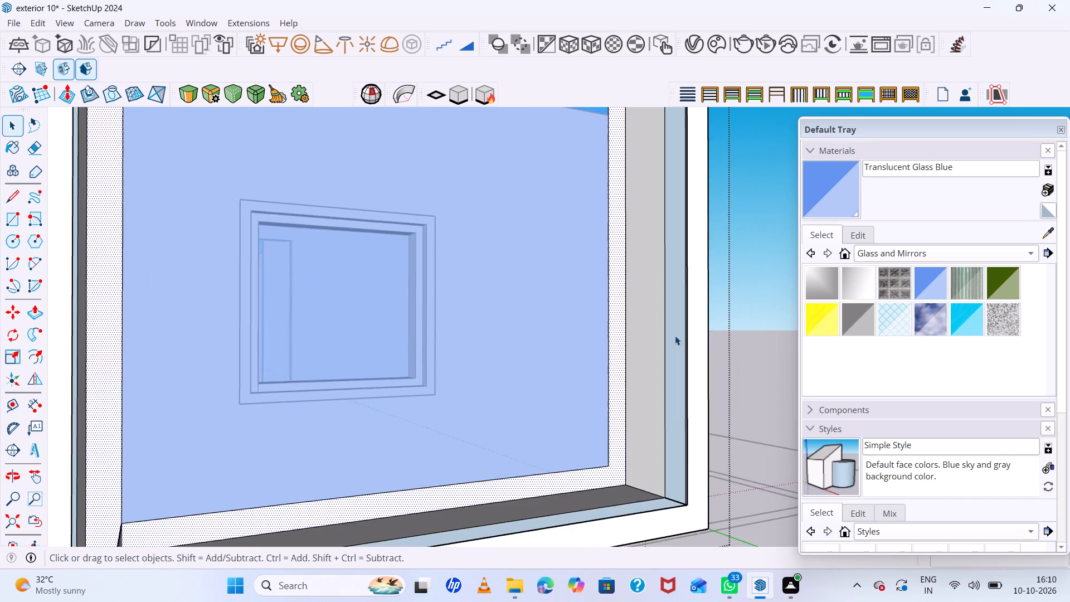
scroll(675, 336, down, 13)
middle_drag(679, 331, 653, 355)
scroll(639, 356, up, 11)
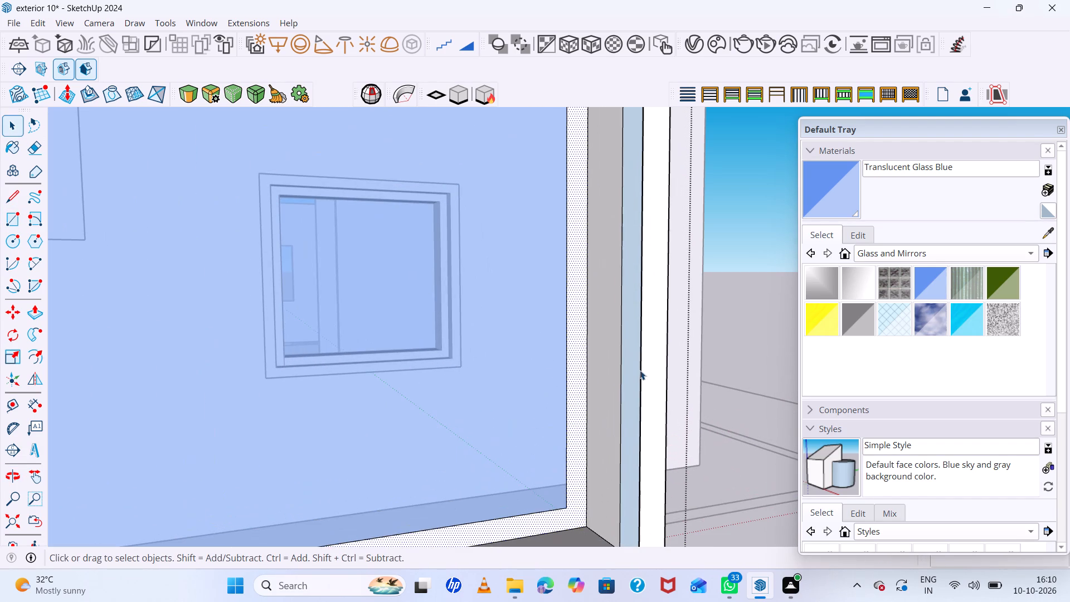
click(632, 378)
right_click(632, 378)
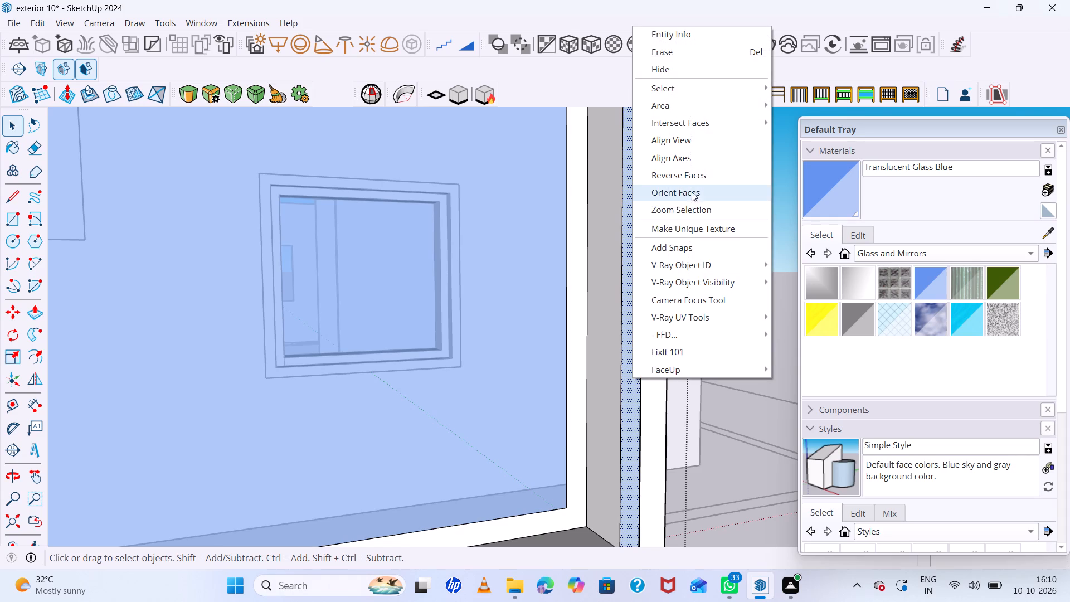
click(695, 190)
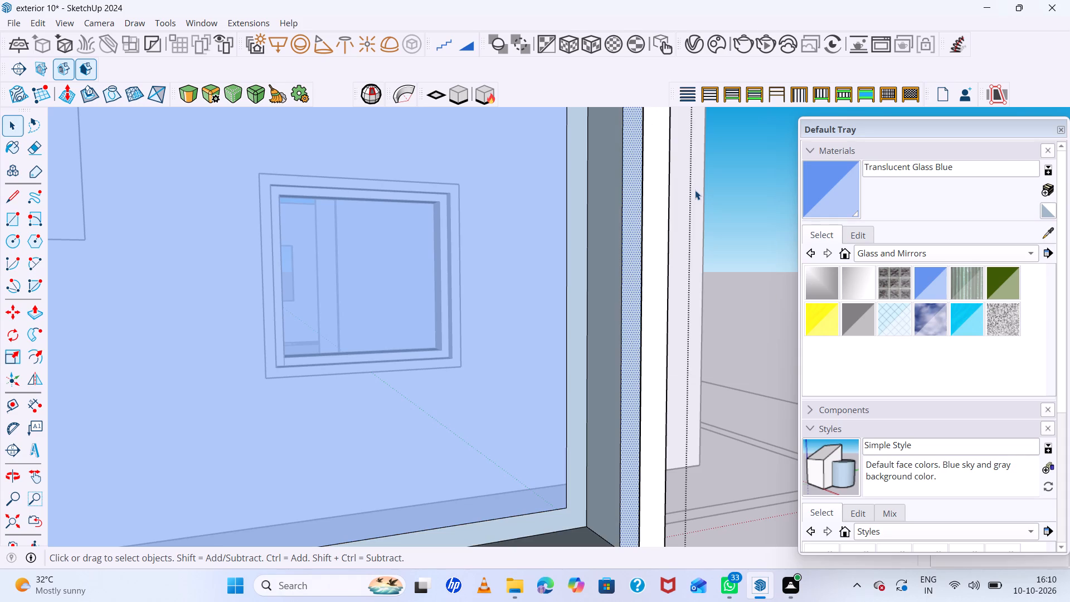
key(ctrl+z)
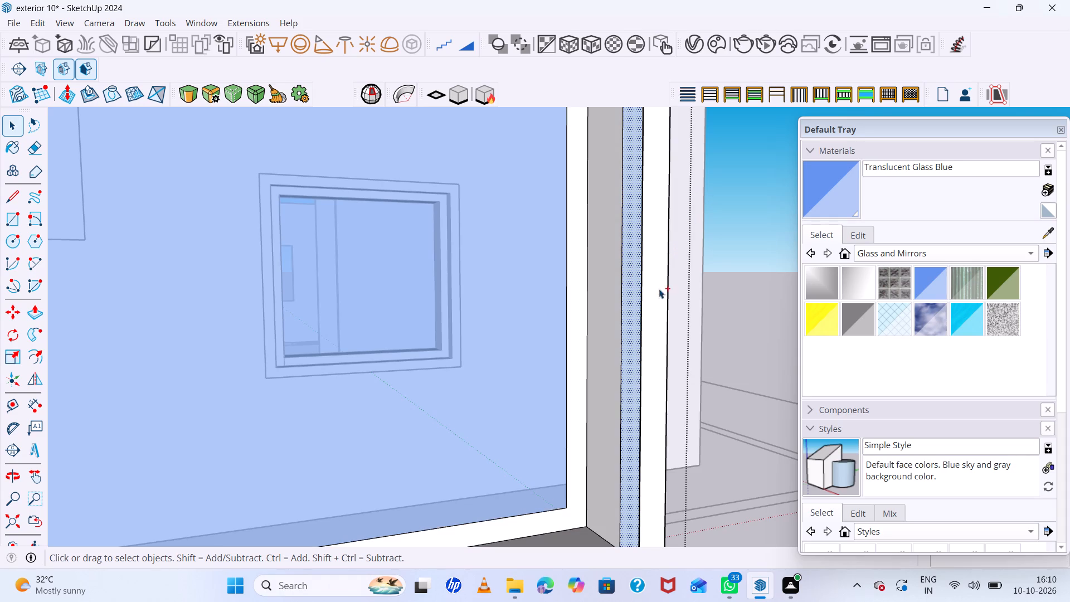
Orient the window's faces based on the front face of the outer frame, keeping the window group open for editing.
click(649, 330)
right_click(649, 330)
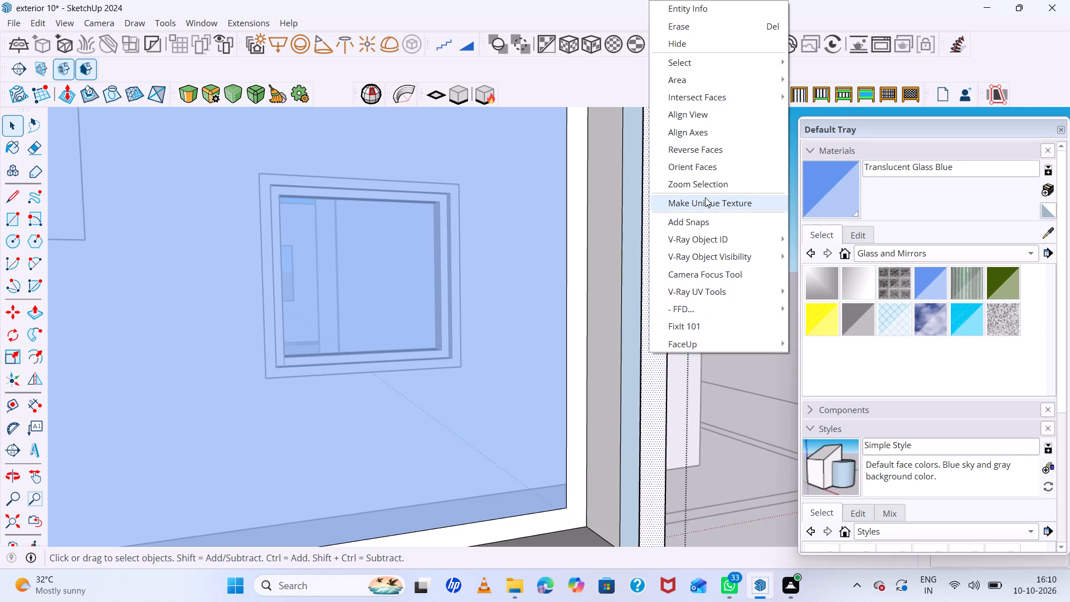
double_click(709, 171)
scroll(700, 221, down, 5)
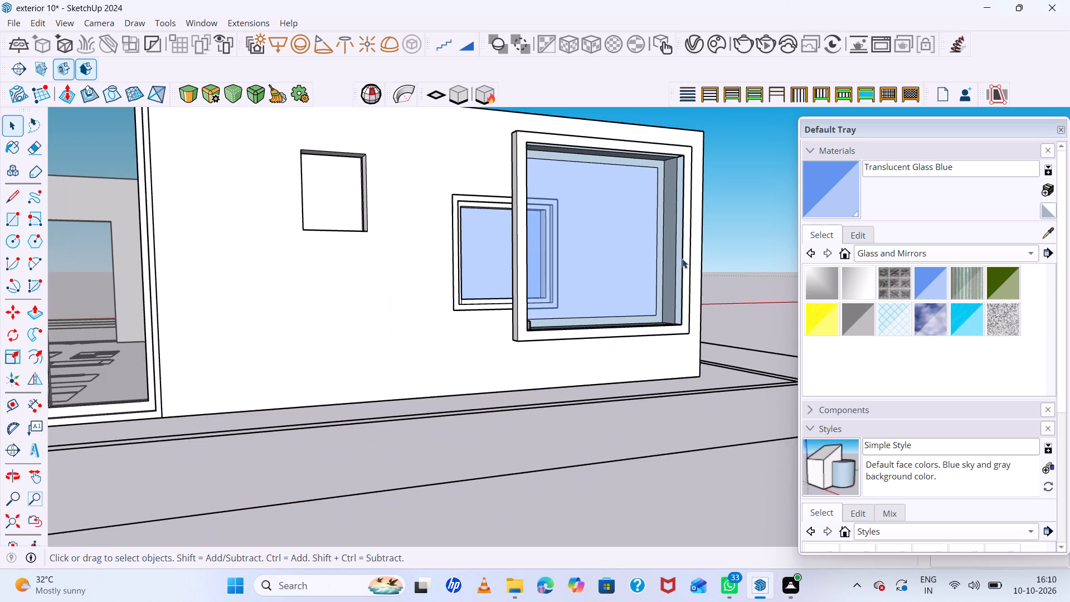
middle_drag(680, 279, 680, 357)
key(ctrl+z)
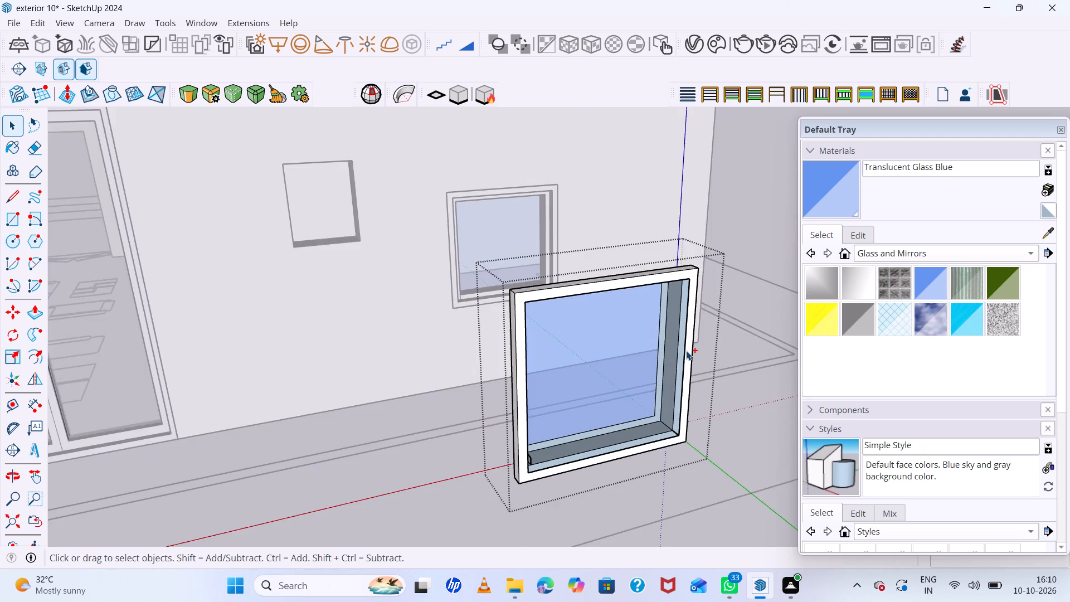
Reverse the recessed lip face behind the outer frame and the adjoining inner side jamb face.
scroll(687, 380, up, 11)
click(674, 405)
right_click(674, 404)
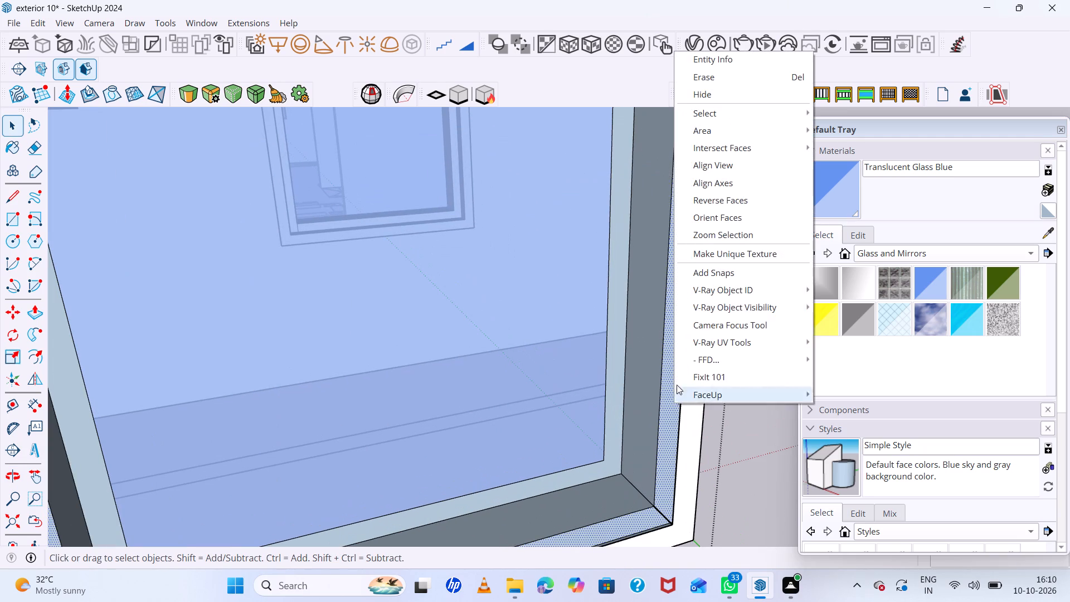
click(716, 200)
click(659, 292)
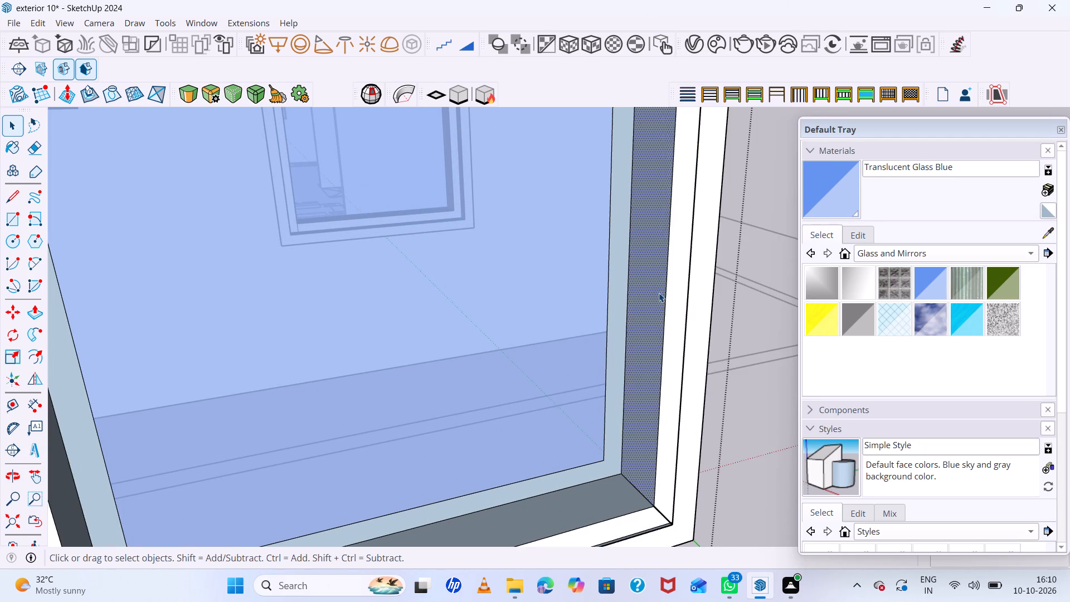
right_click(659, 293)
double_click(692, 152)
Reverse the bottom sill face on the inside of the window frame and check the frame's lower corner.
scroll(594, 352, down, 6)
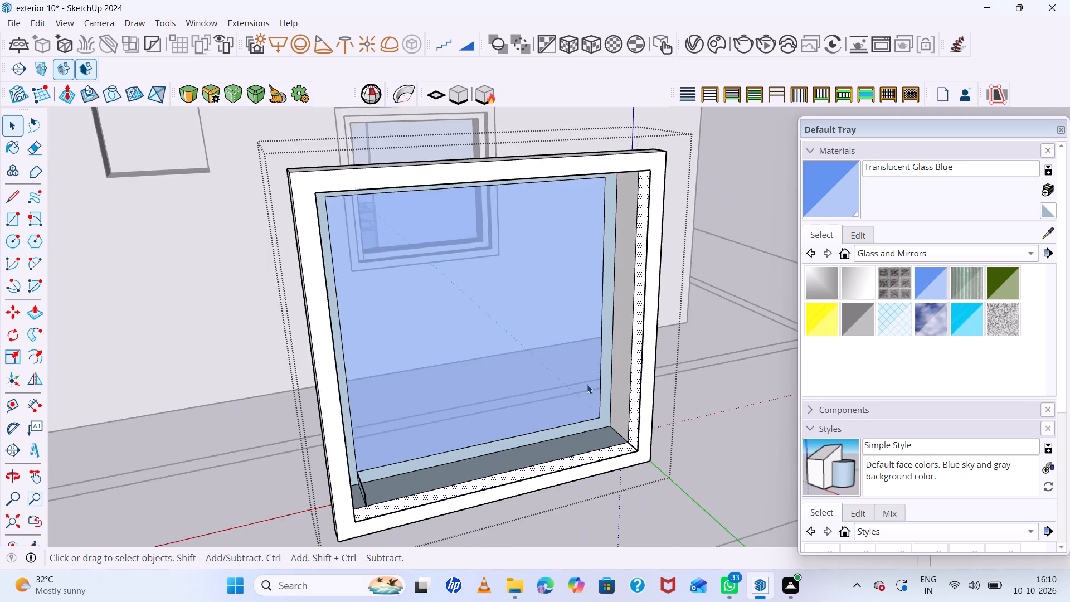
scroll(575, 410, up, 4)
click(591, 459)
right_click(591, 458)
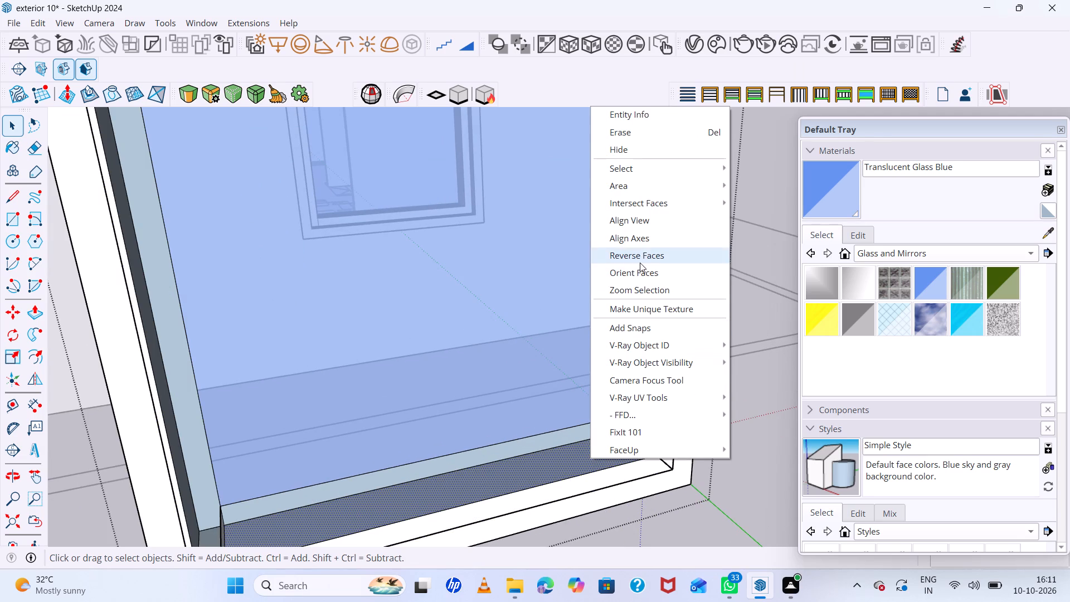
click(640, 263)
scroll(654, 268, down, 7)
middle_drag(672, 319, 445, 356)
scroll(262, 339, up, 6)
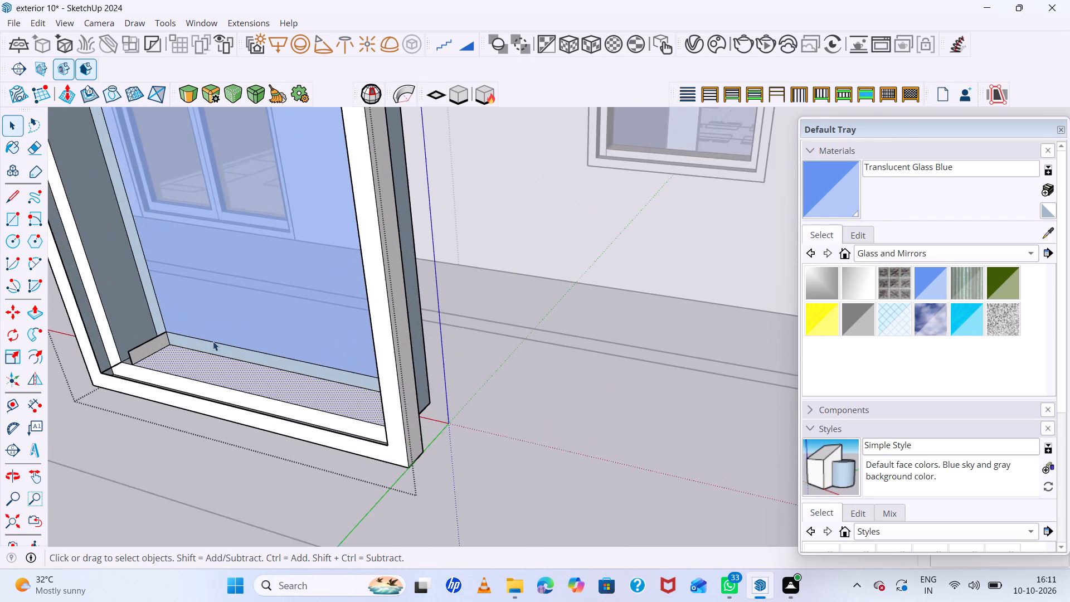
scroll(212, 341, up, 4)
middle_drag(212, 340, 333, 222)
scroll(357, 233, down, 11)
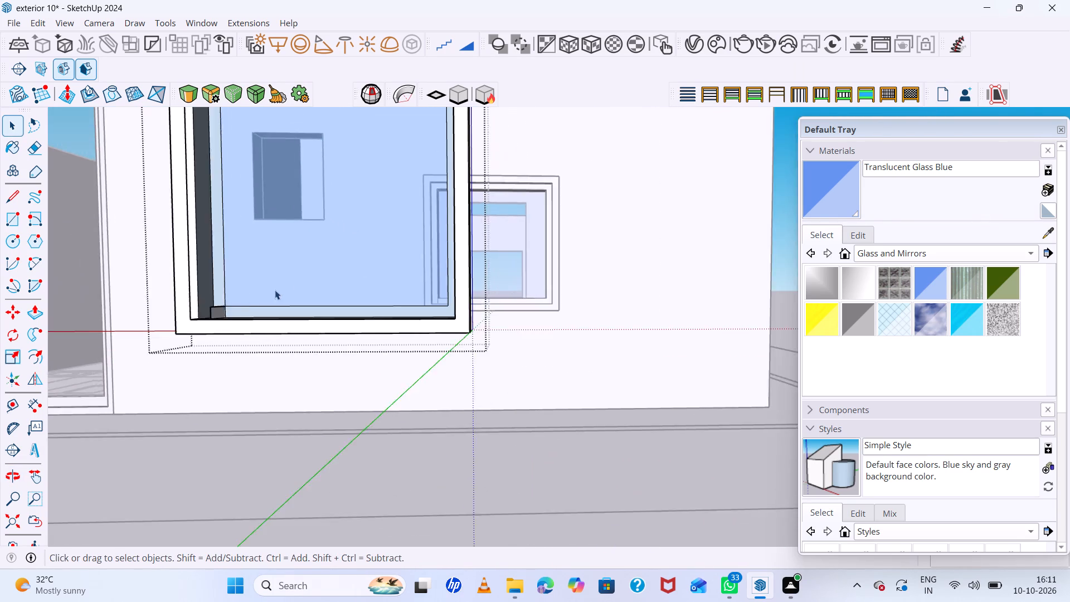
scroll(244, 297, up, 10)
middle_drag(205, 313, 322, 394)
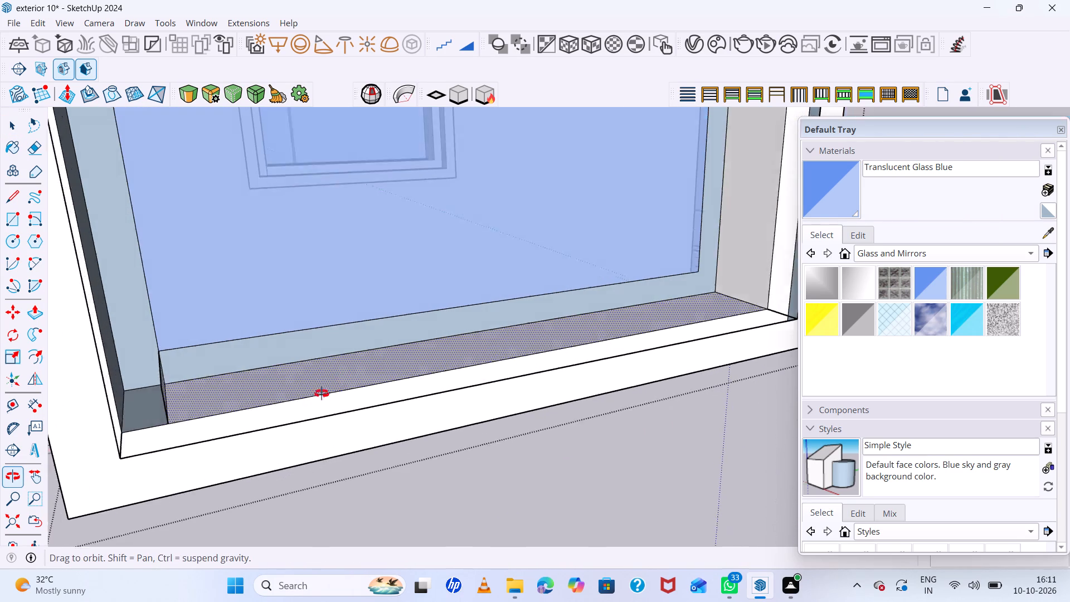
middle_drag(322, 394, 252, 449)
Undo the sill and jamb face reversals and the window edits made just before them.
key(ctrl+z)
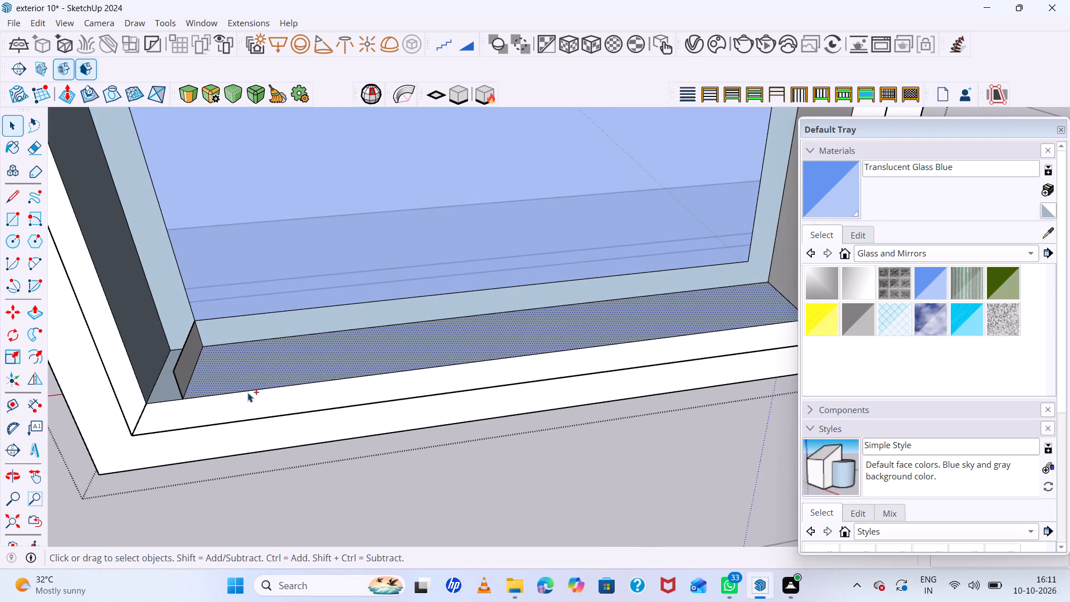
key(ctrl+z)
key(ctrl+z)
key(ctrl+z)
key(ctrl+z)
key(ctrl+z)
key(ctrl+z)
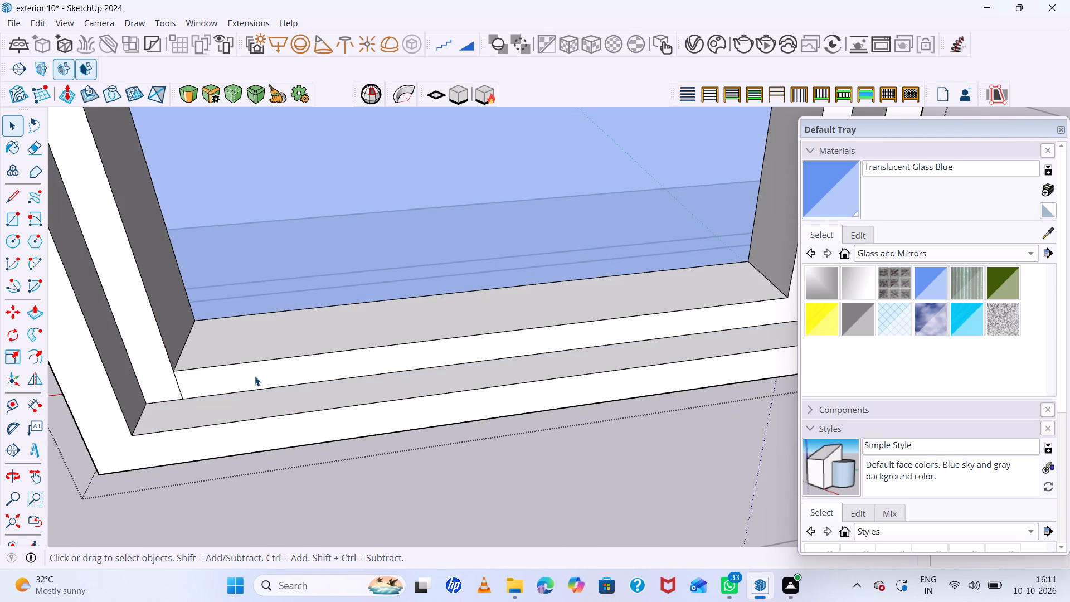
Erase the stray short line crossing the inner frame's front face at its lower corner.
scroll(255, 376, up, 7)
scroll(256, 375, down, 20)
middle_drag(330, 412, 511, 387)
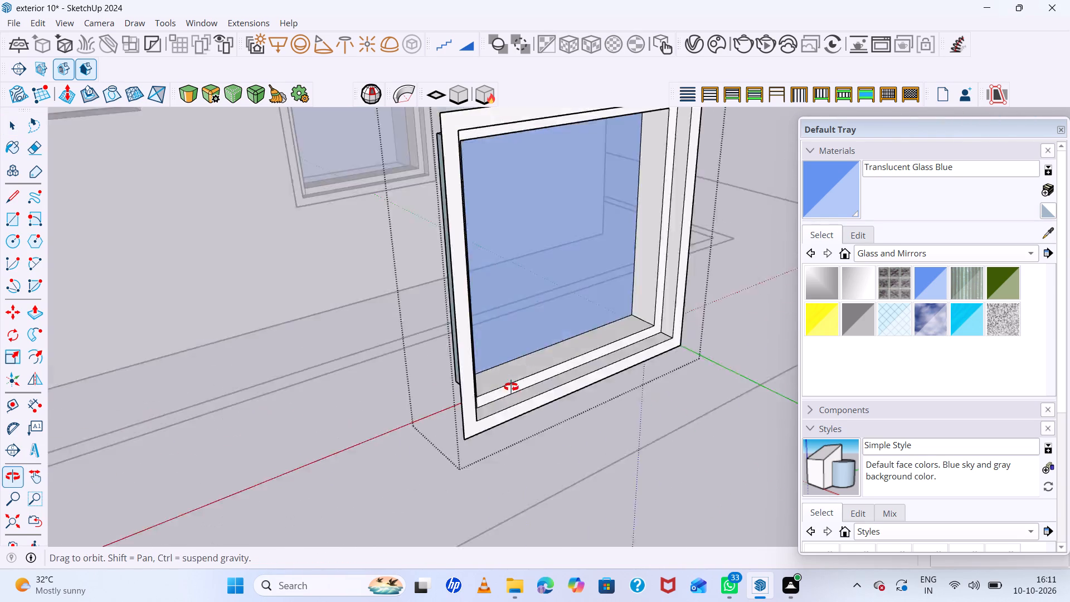
middle_drag(511, 387, 421, 385)
scroll(421, 369, up, 6)
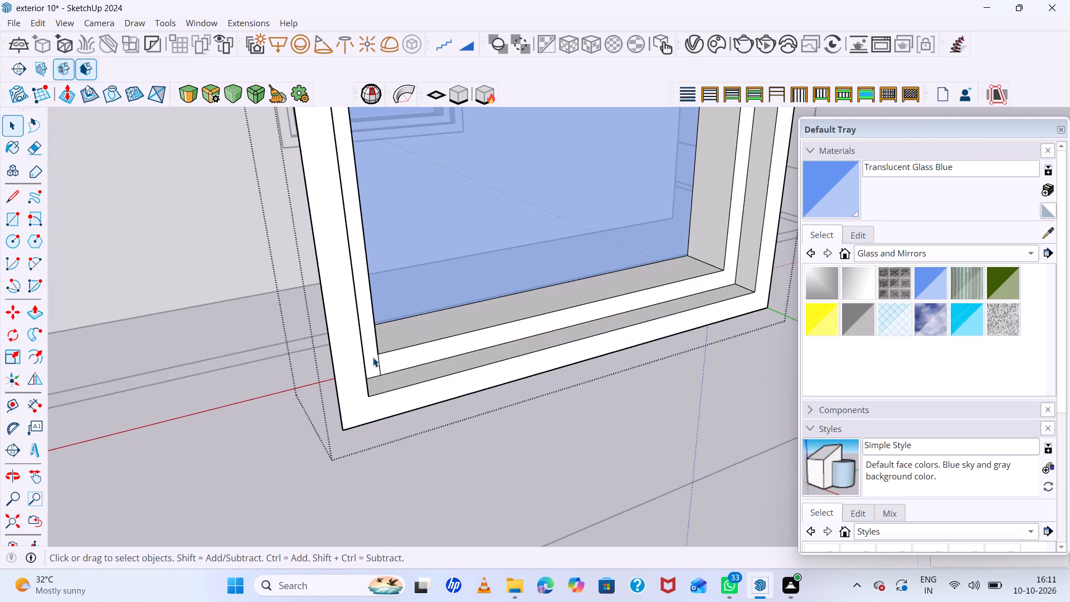
triple_click(373, 357)
click(373, 357)
scroll(373, 357, up, 5)
middle_click(373, 357)
scroll(405, 381, up, 1)
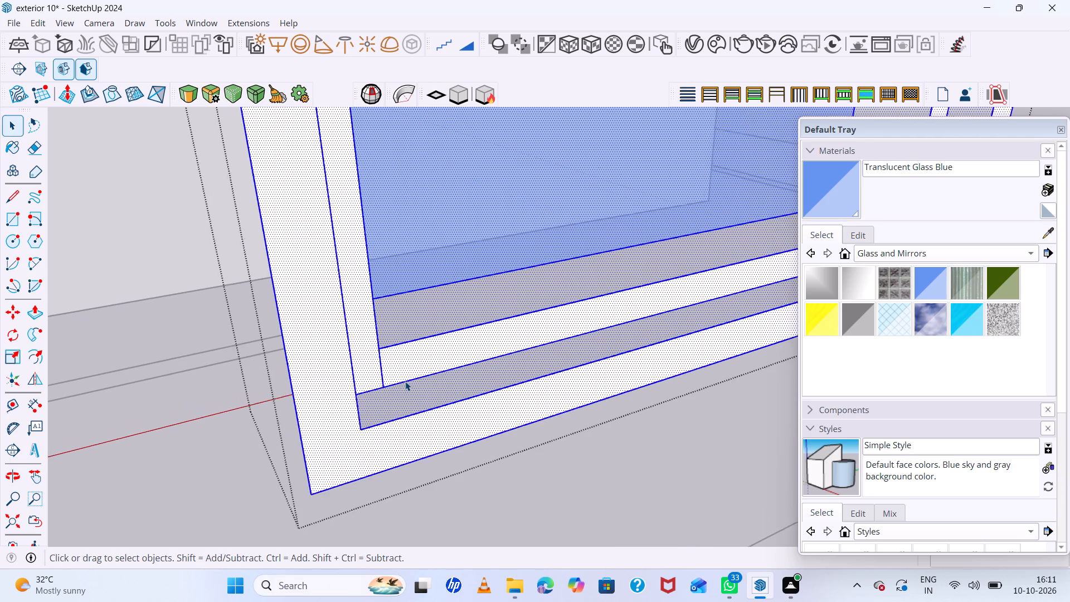
scroll(405, 381, up, 1)
key(e)
click(380, 370)
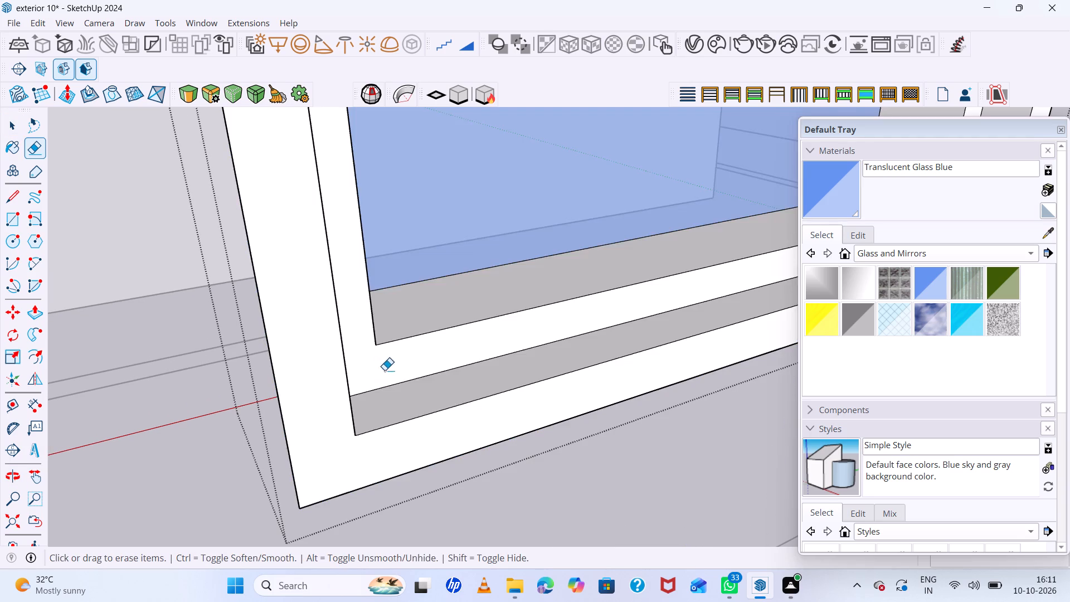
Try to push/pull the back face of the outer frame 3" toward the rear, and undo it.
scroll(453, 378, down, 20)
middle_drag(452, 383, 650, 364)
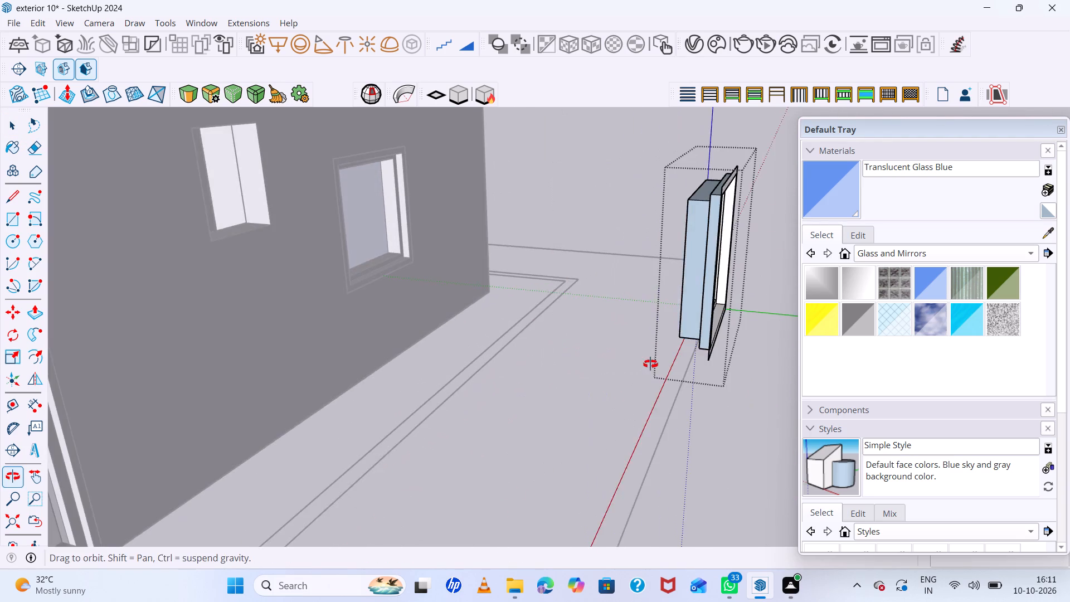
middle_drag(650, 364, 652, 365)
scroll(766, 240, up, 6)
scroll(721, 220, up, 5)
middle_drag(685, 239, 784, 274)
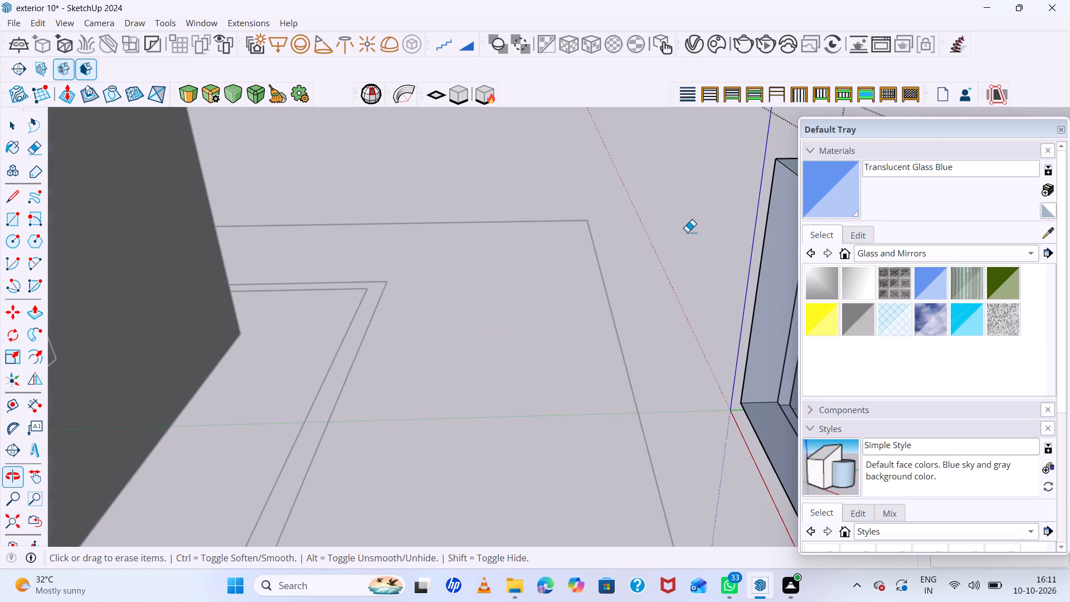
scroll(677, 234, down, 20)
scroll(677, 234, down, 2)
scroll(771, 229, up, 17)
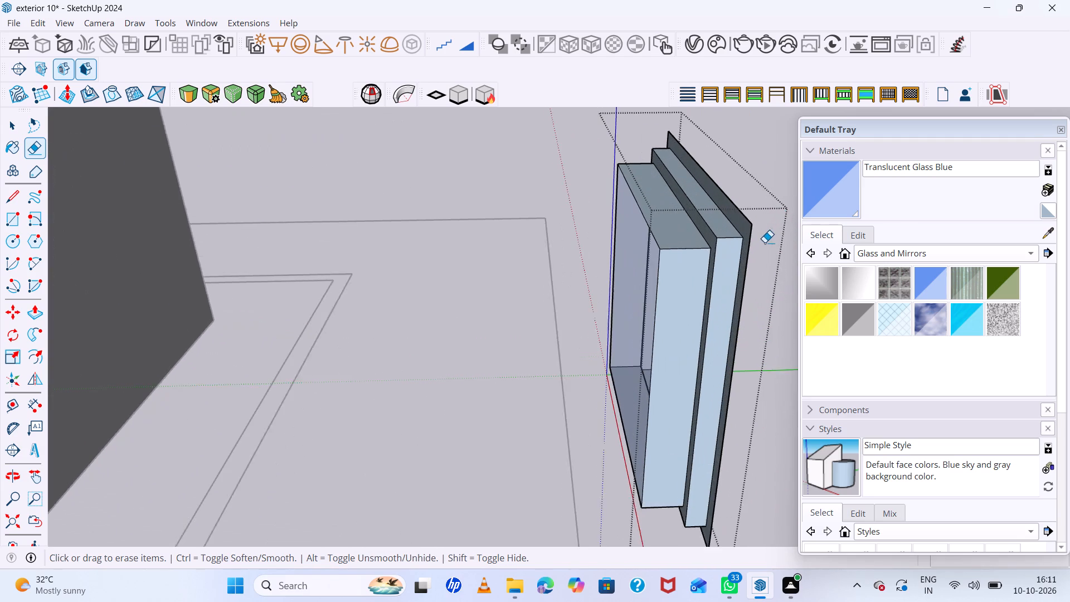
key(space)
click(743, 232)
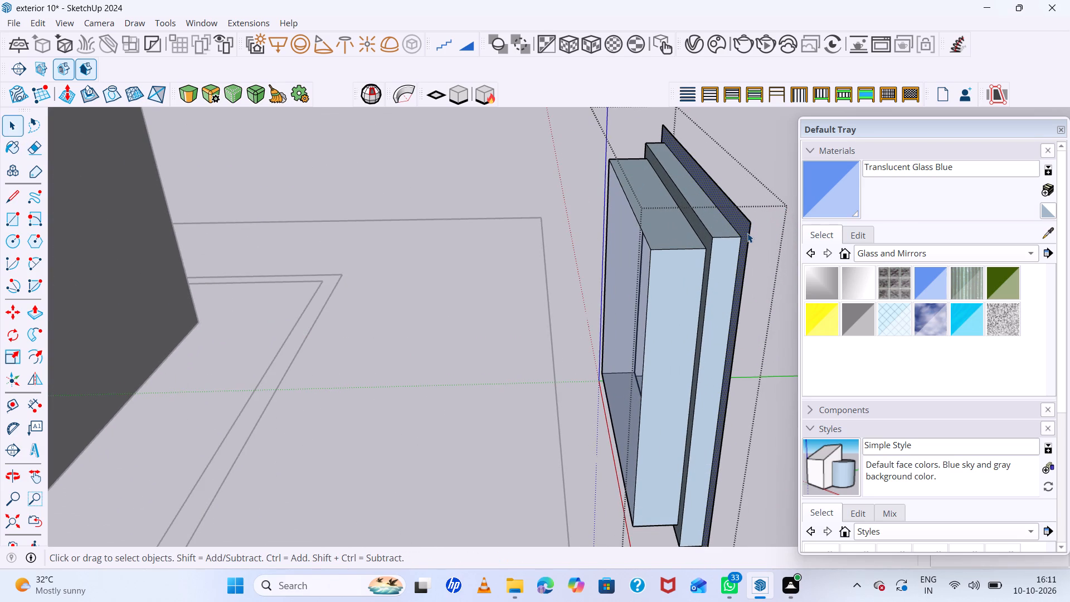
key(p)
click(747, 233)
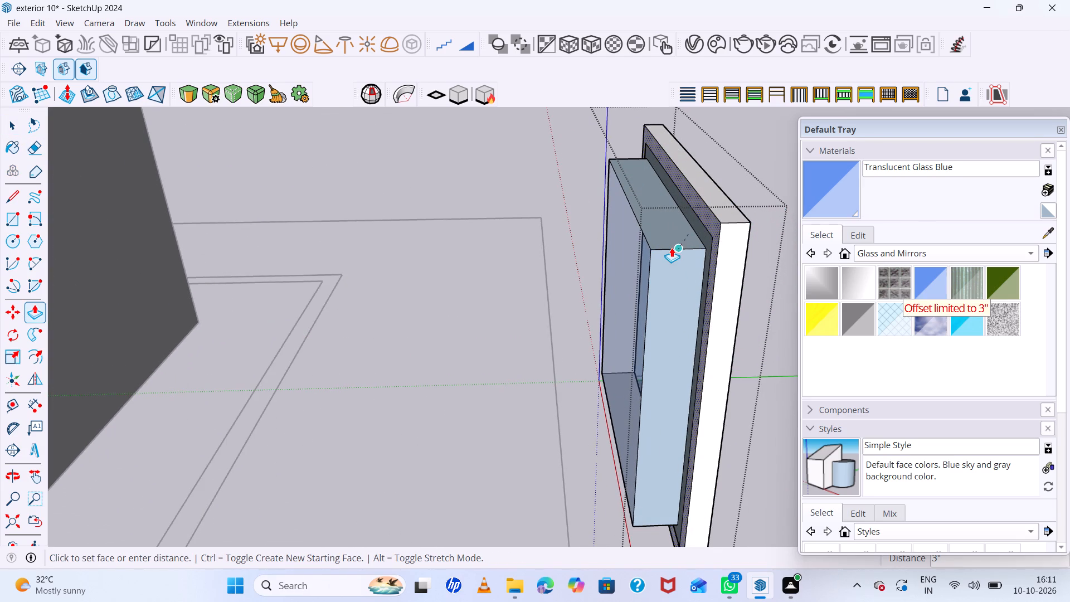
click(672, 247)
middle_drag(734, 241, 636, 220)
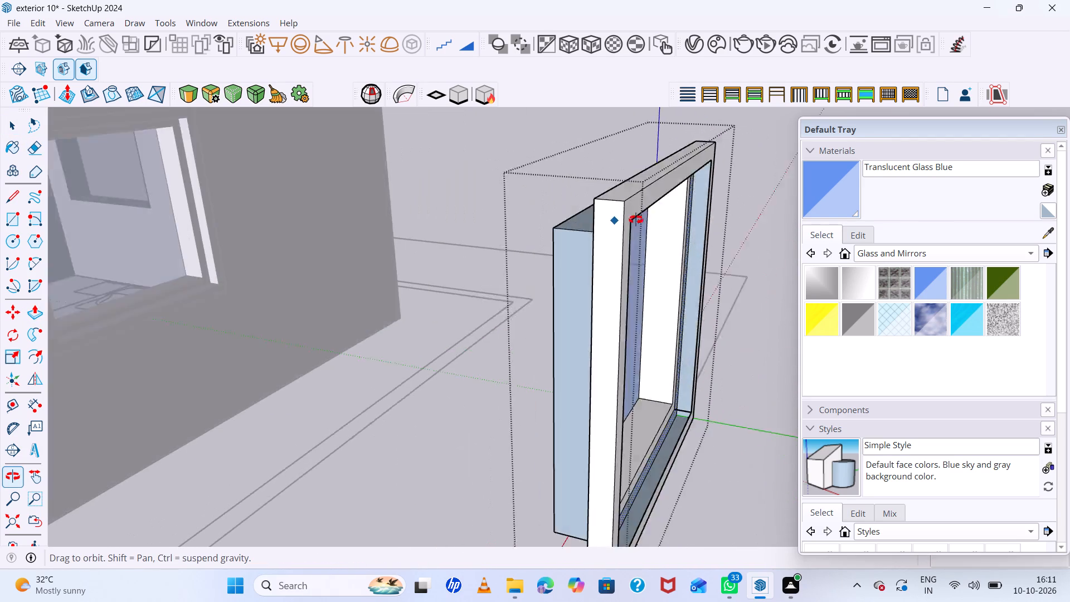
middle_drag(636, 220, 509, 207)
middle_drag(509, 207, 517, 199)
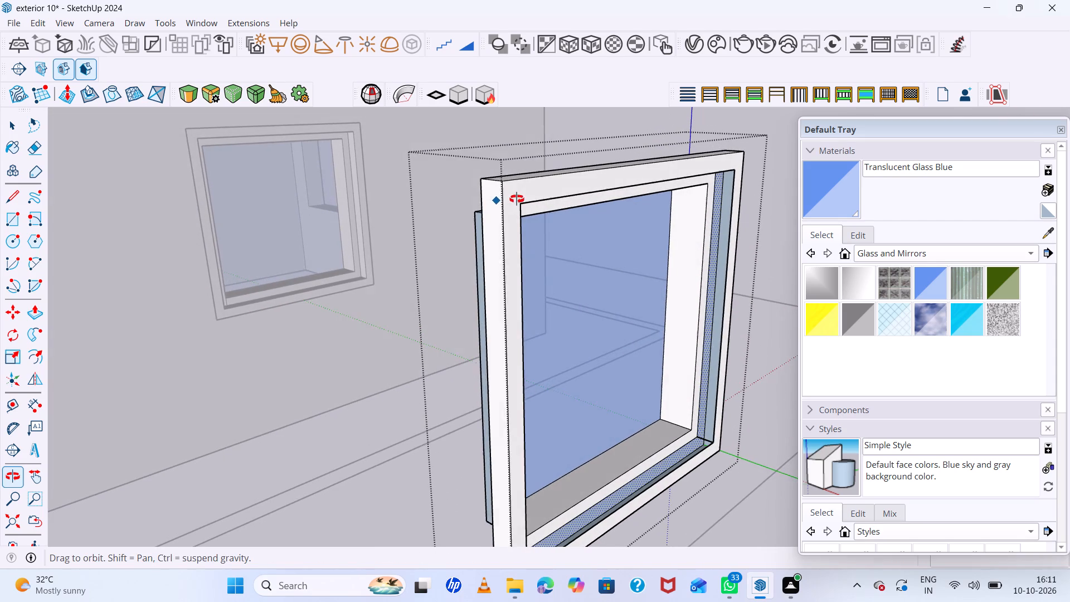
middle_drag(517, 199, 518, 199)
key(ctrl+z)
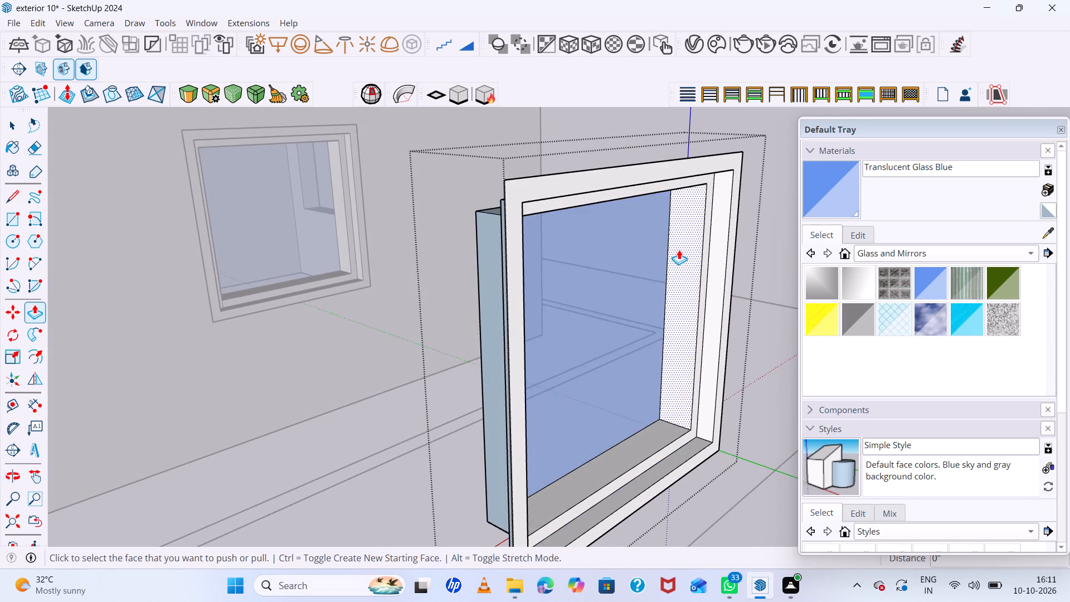
Copy the back face of the outer frame from the window group and paste it in place outside the group.
scroll(679, 250, down, 4)
scroll(679, 250, up, 5)
middle_drag(683, 251, 692, 246)
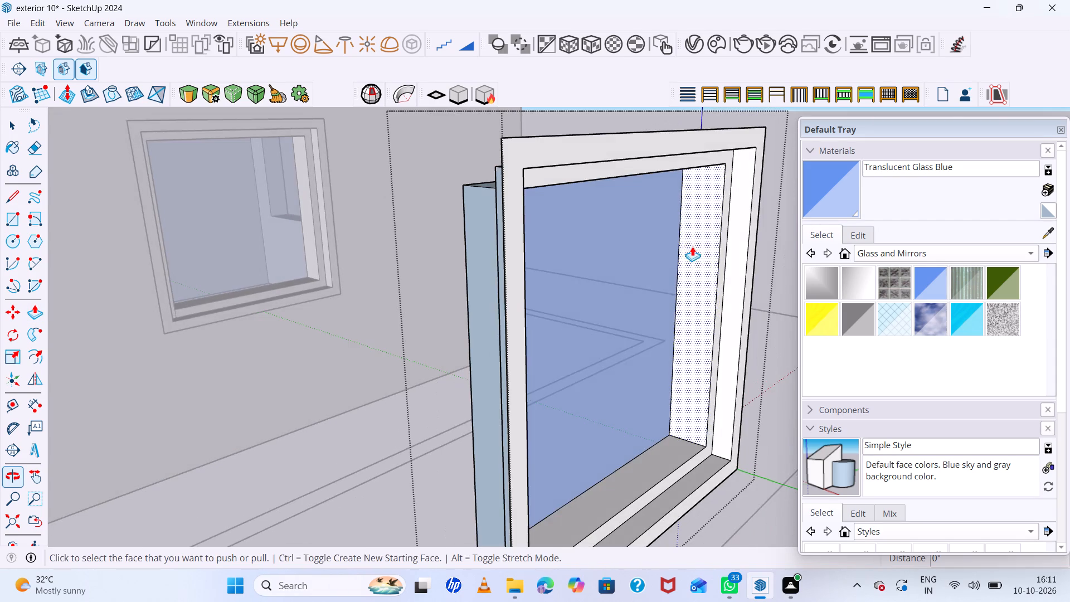
scroll(541, 196, down, 6)
middle_drag(582, 213, 748, 242)
scroll(620, 186, down, 7)
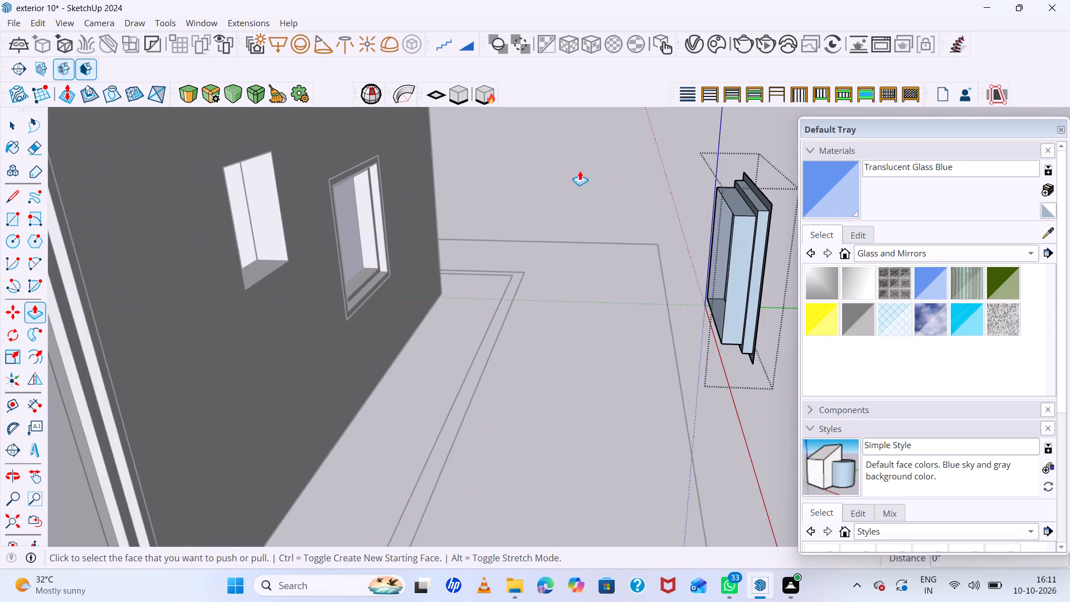
scroll(648, 183, up, 7)
scroll(641, 186, down, 10)
scroll(726, 220, up, 6)
middle_drag(734, 231, 844, 246)
scroll(729, 202, up, 12)
key(space)
click(779, 190)
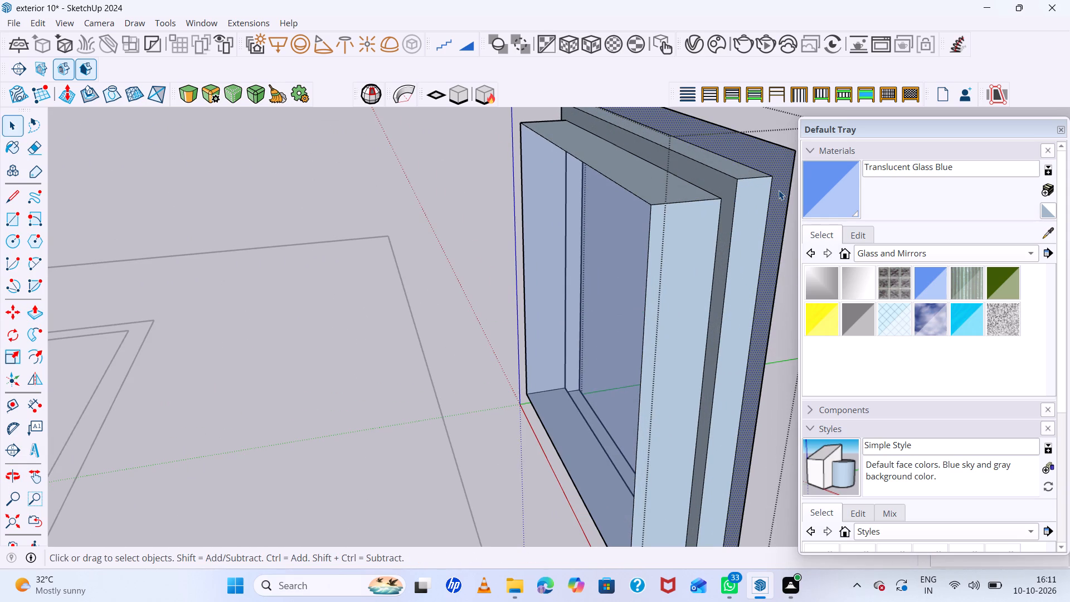
key(ctrl+c)
click(284, 326)
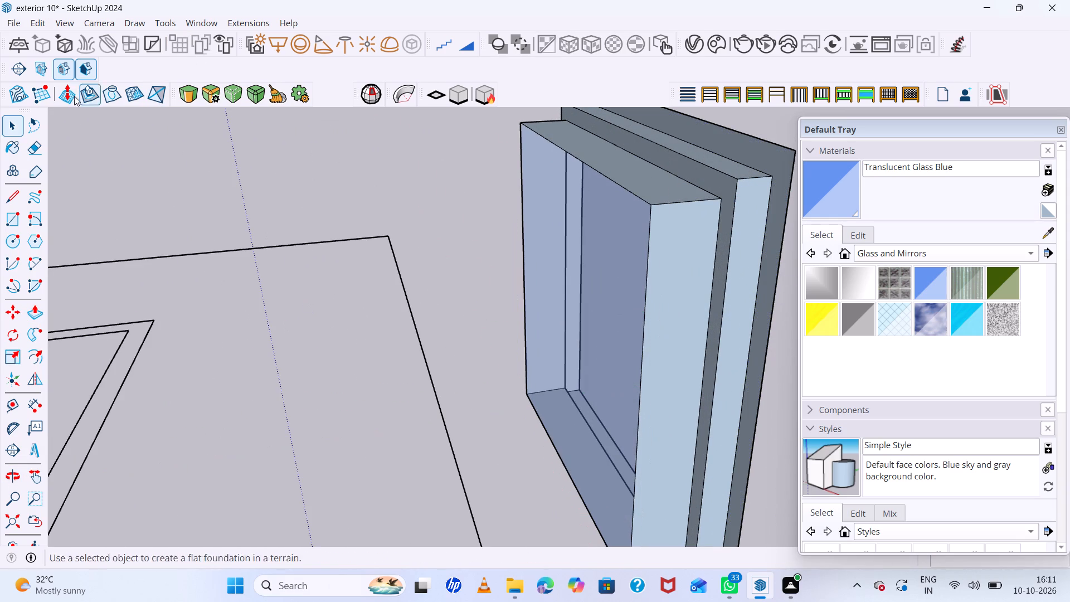
click(16, 20)
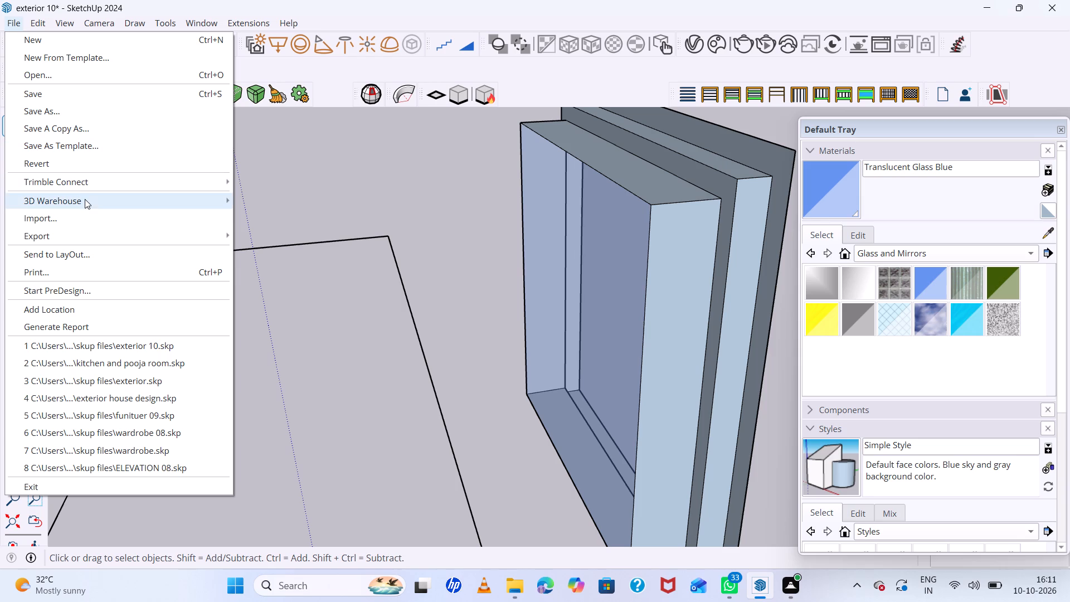
double_click(43, 26)
click(126, 129)
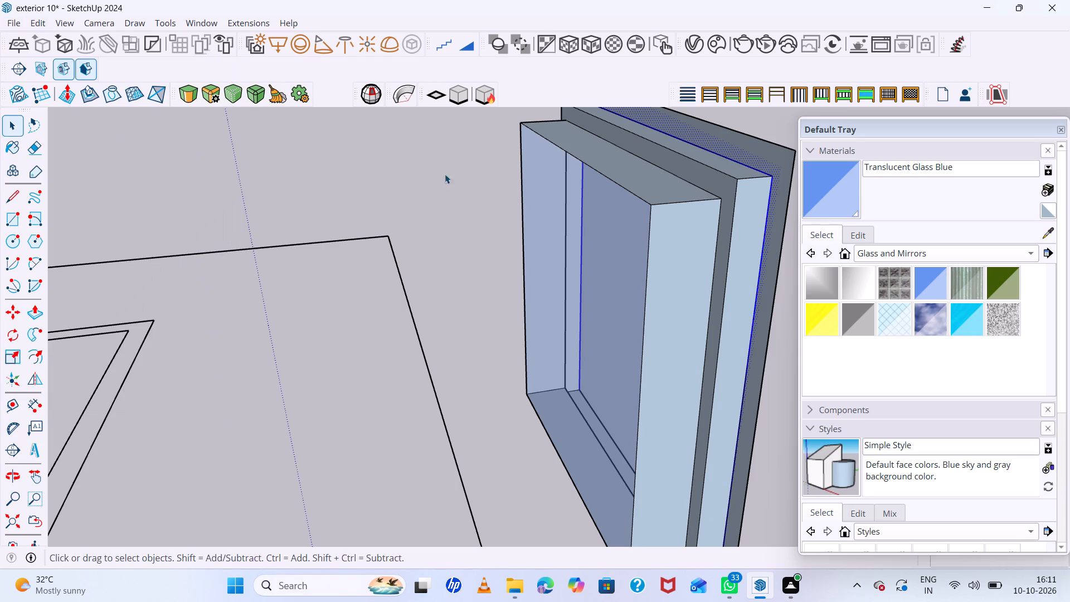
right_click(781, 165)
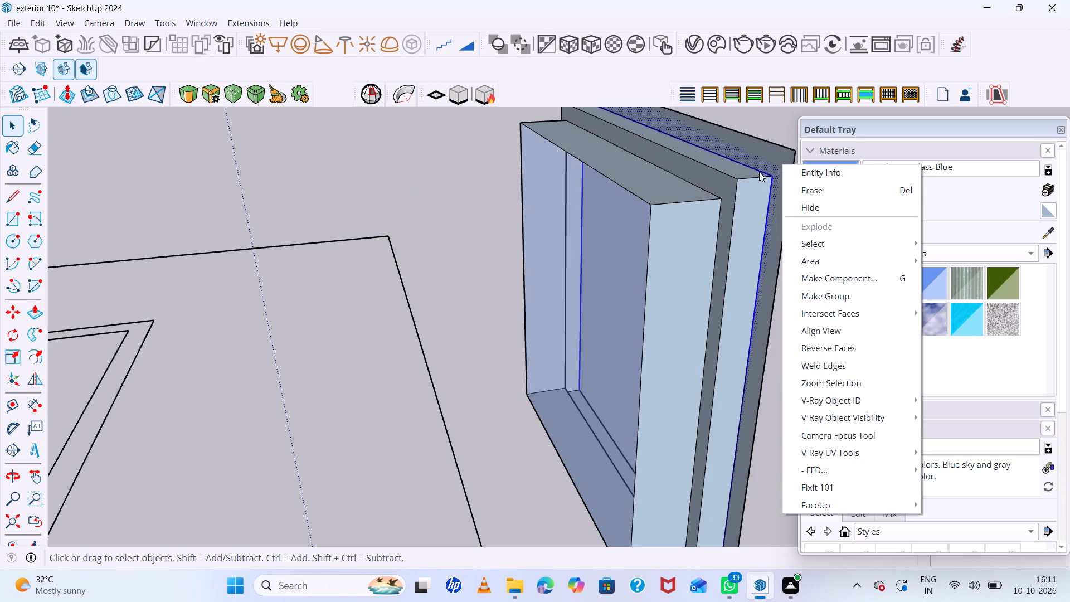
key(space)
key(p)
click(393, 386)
Push/pull the pasted outer frame face 3" toward the rear of the window.
click(785, 159)
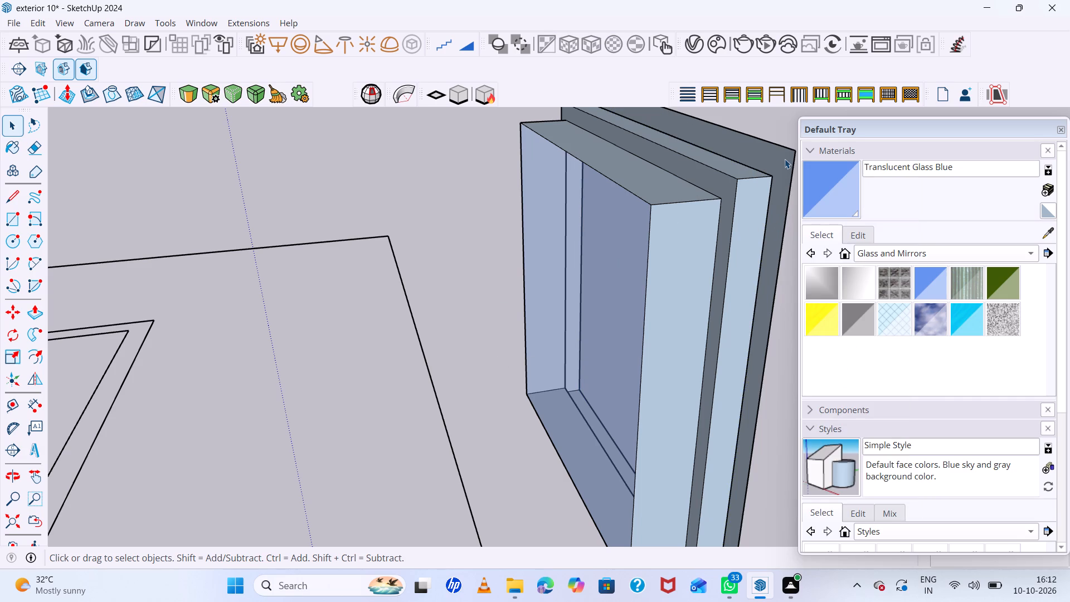
key(p)
click(785, 159)
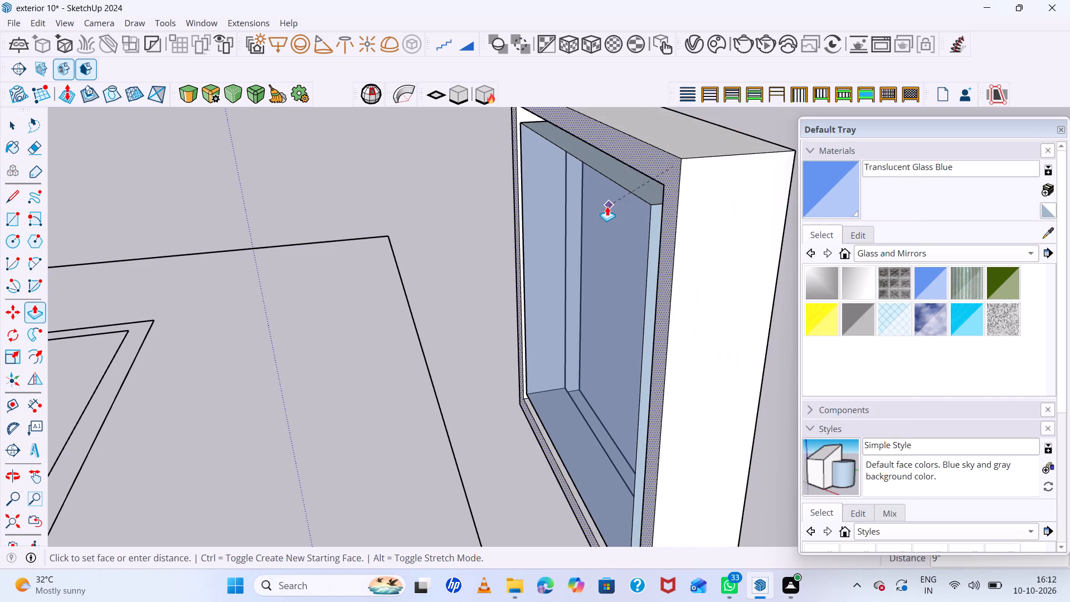
scroll(607, 206, down, 3)
middle_drag(604, 206, 615, 192)
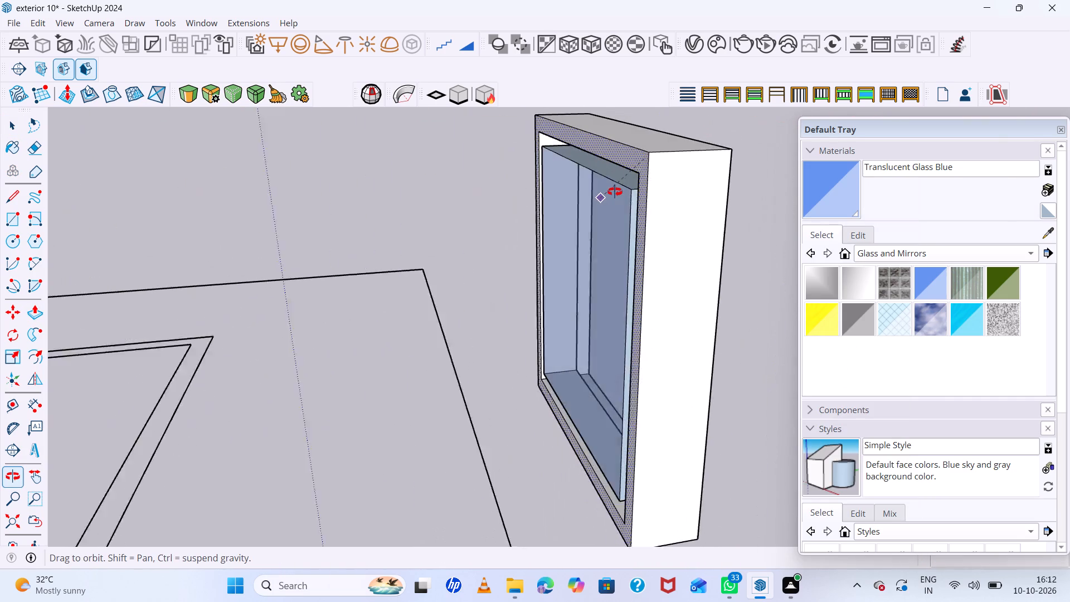
middle_drag(615, 192, 631, 193)
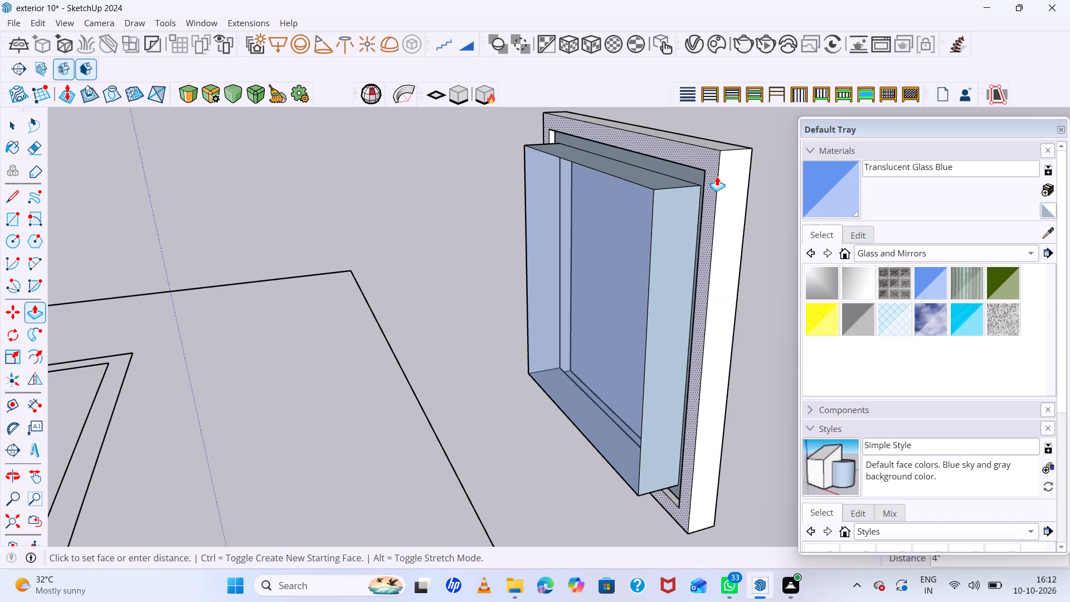
click(722, 173)
Copy the back face of the inner frame from the window group and paste it in place outside the group.
scroll(709, 176, up, 3)
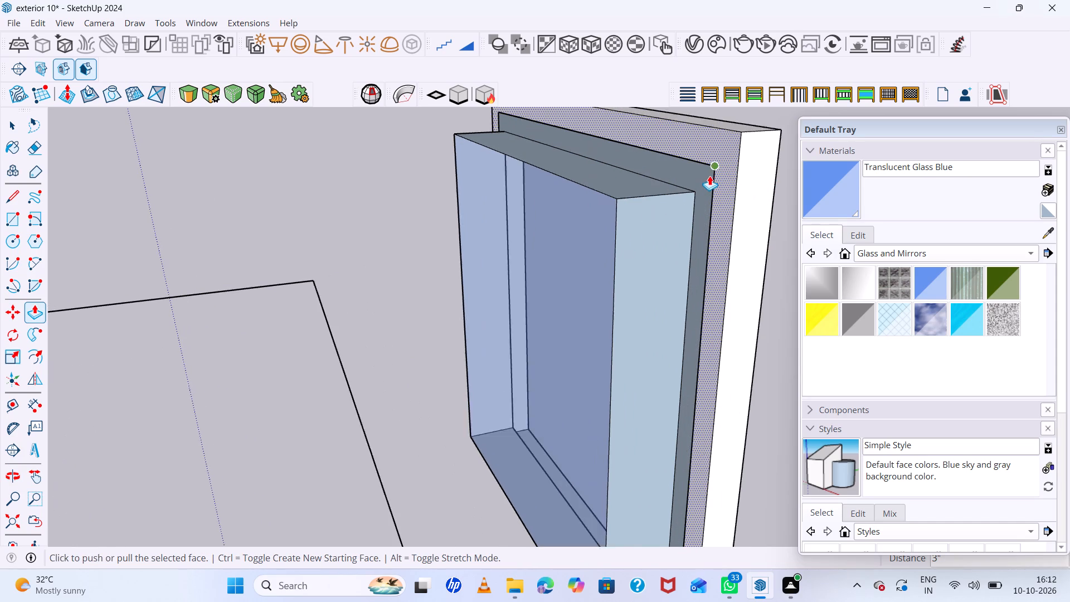
scroll(709, 176, up, 7)
key(space)
click(697, 181)
triple_click(697, 181)
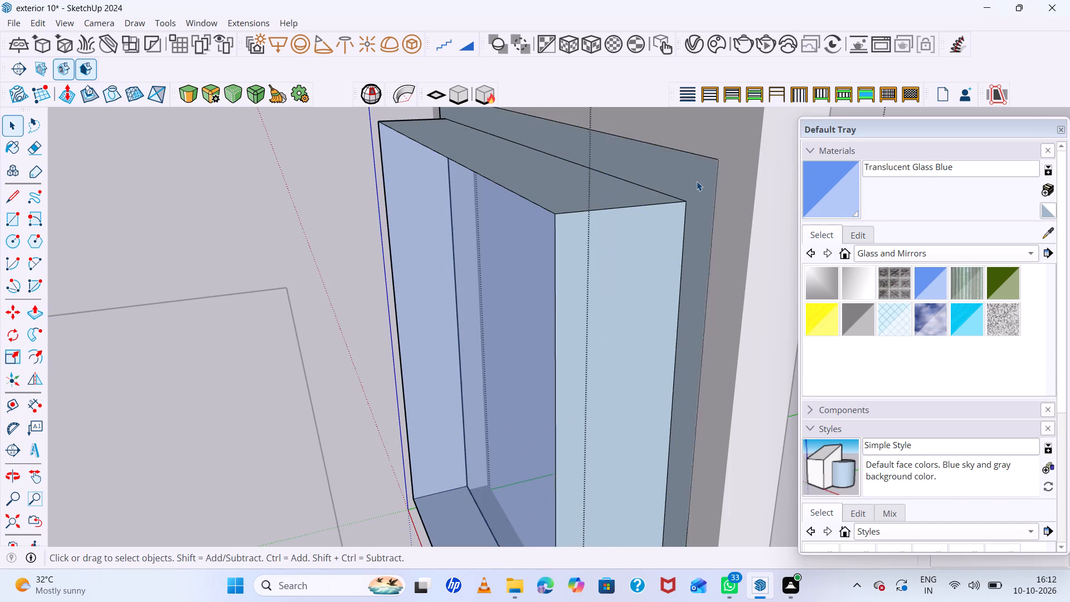
click(697, 181)
scroll(697, 181, up, 3)
double_click(697, 181)
triple_click(697, 181)
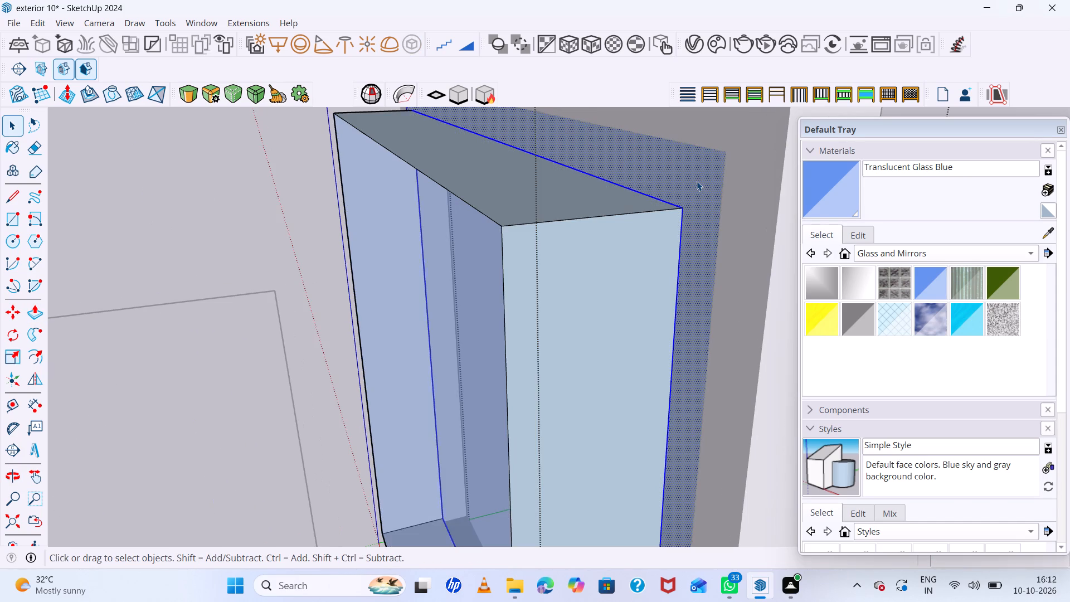
double_click(697, 181)
scroll(697, 181, down, 20)
scroll(697, 181, down, 1)
scroll(698, 181, up, 6)
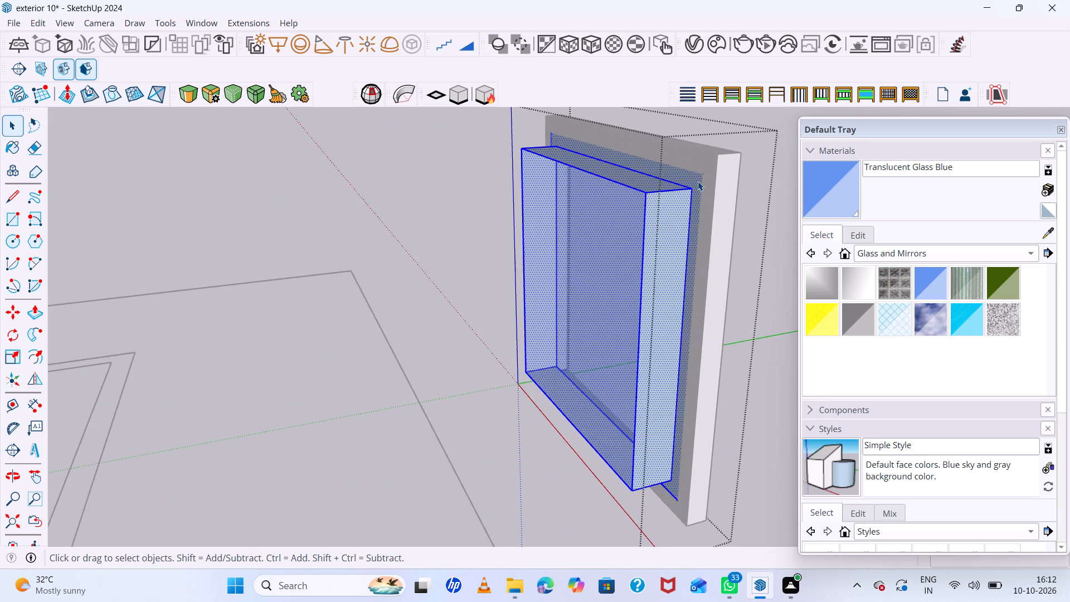
click(698, 181)
scroll(698, 181, up, 6)
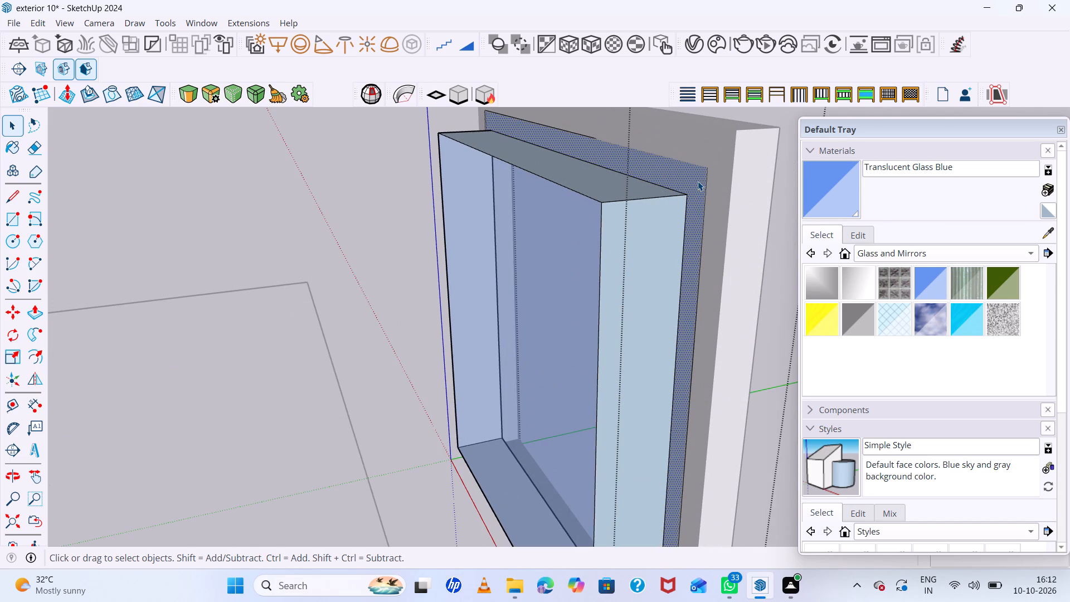
key(ctrl+c)
click(309, 329)
click(14, 26)
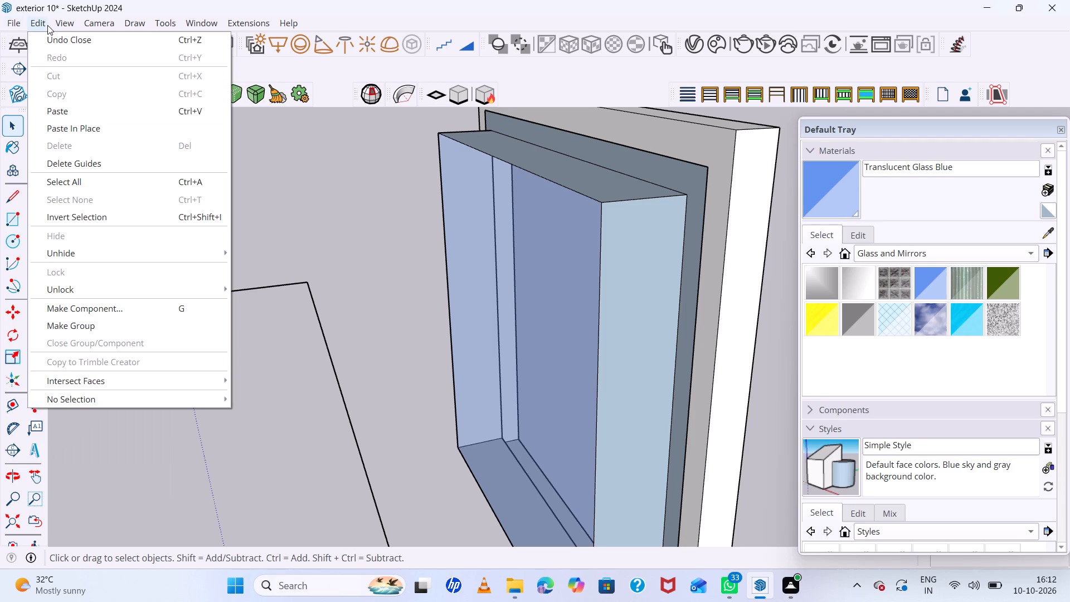
double_click(42, 25)
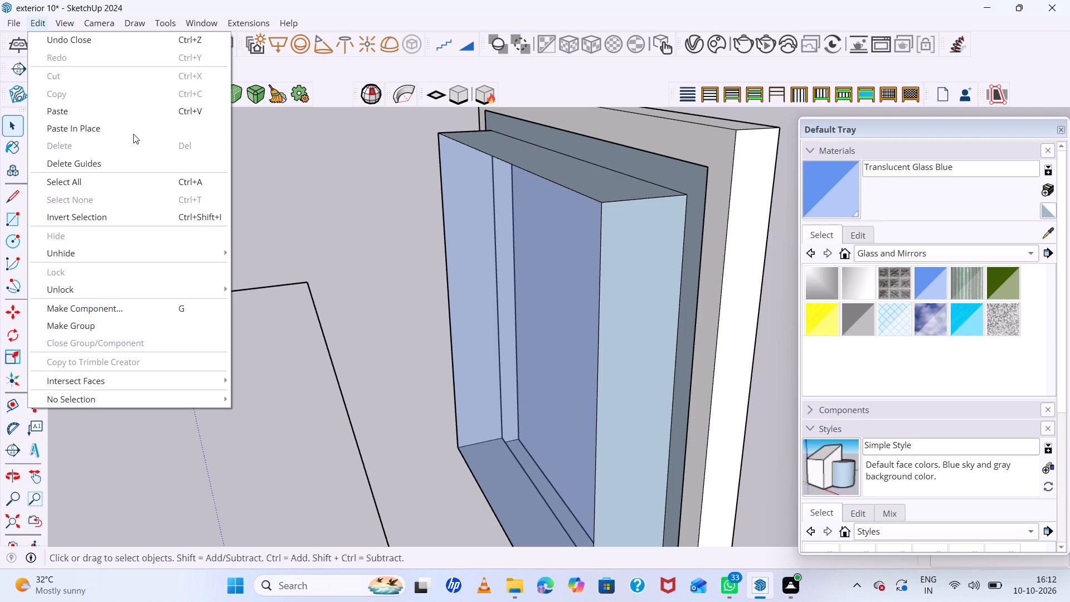
click(135, 125)
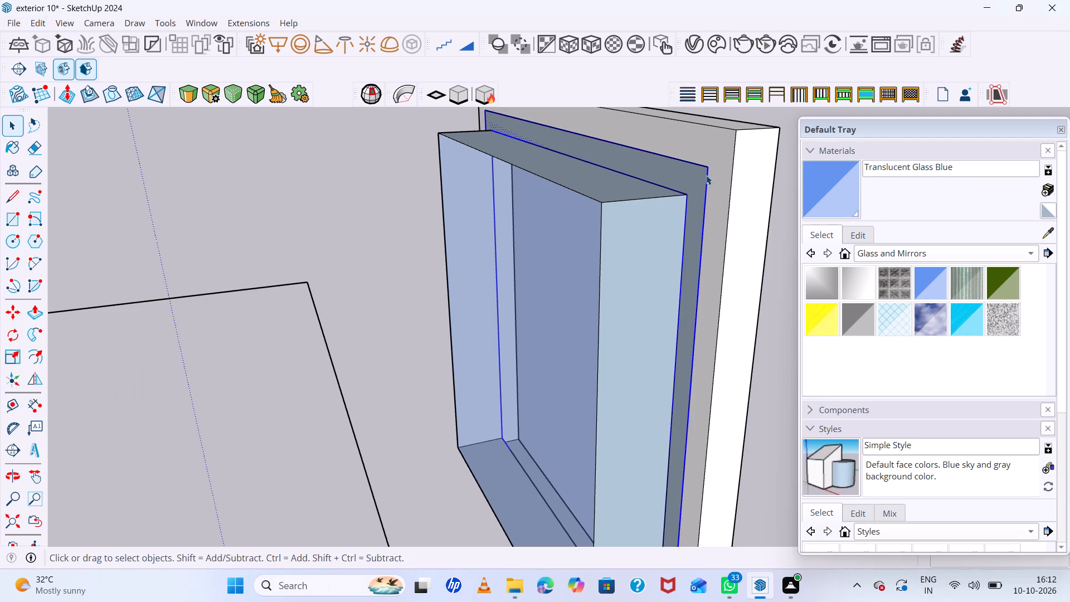
Push/pull the pasted inner frame face 6" toward the rear, flush with the window's rear edge.
key(p)
click(701, 178)
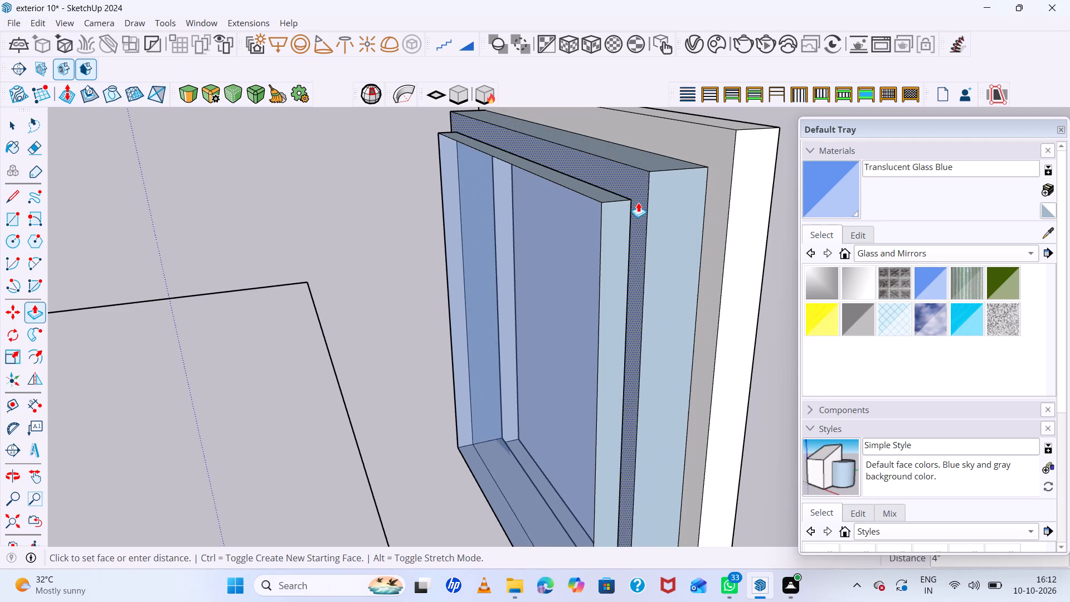
click(610, 206)
scroll(571, 187, down, 3)
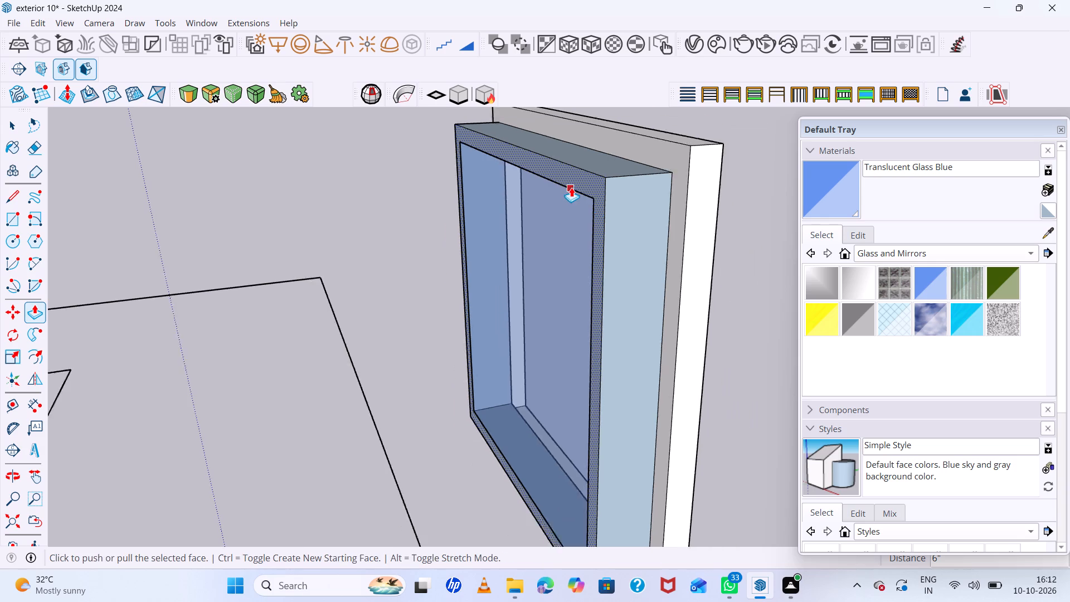
scroll(571, 187, down, 3)
middle_drag(595, 191, 541, 176)
key(space)
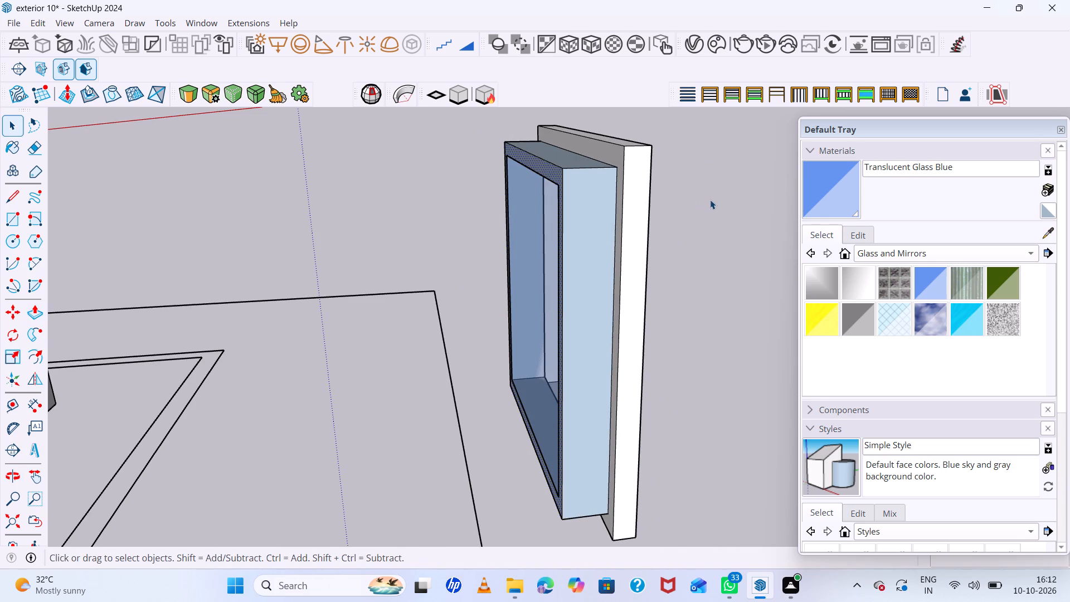
click(710, 200)
Reverse the side face lining the inside of the new inner frame, seen from the window's front.
scroll(702, 198, down, 6)
middle_drag(704, 206, 473, 162)
scroll(740, 213, up, 6)
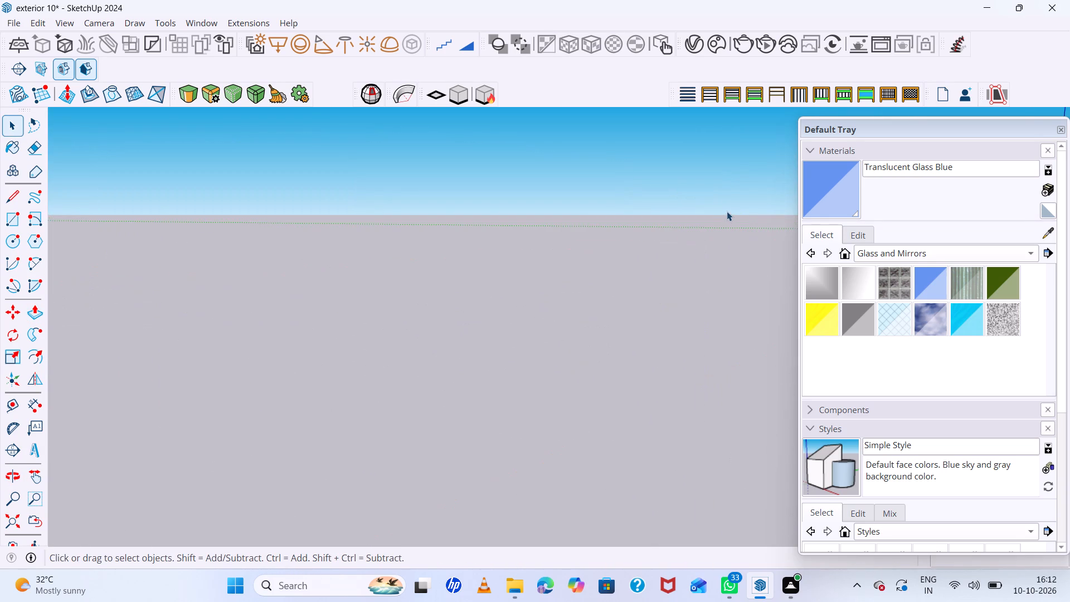
scroll(727, 211, down, 8)
scroll(680, 217, up, 6)
middle_drag(707, 222, 648, 230)
scroll(665, 226, up, 4)
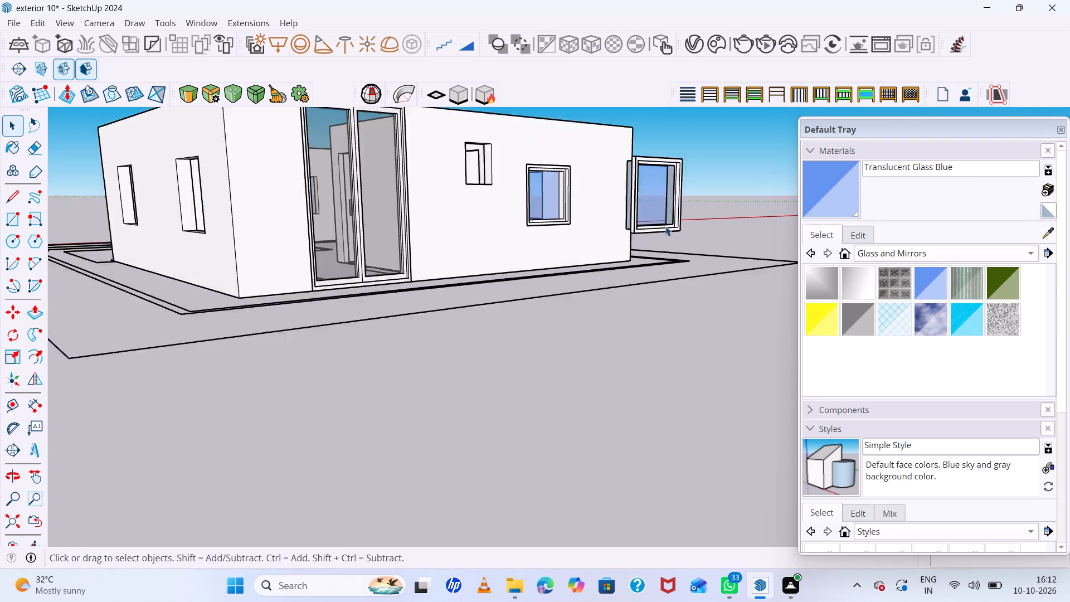
scroll(665, 226, up, 7)
middle_drag(659, 224, 584, 290)
scroll(653, 236, up, 9)
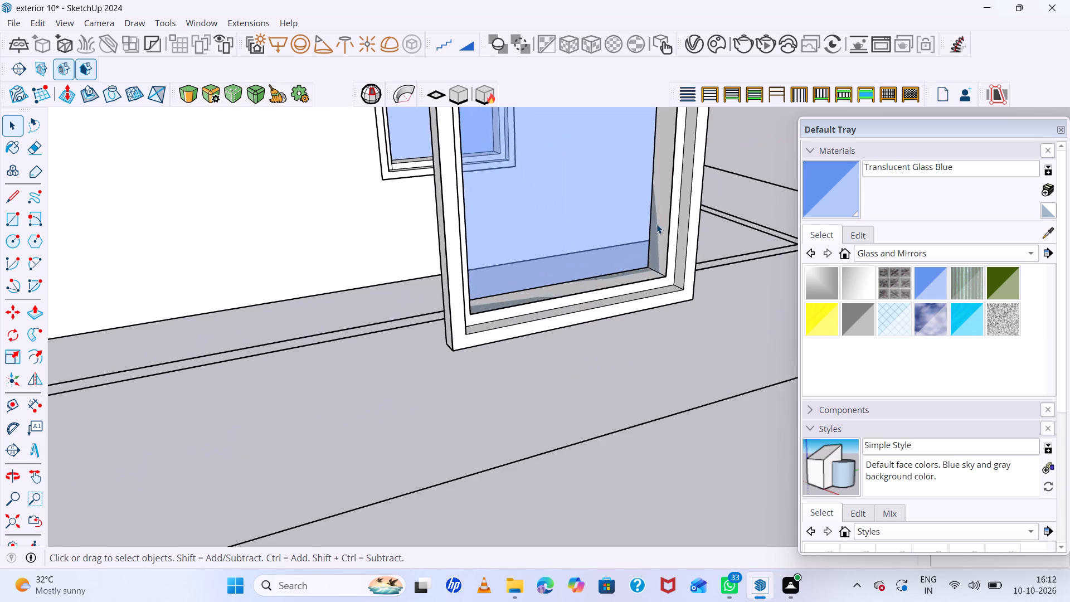
scroll(656, 224, up, 7)
middle_drag(657, 225, 662, 271)
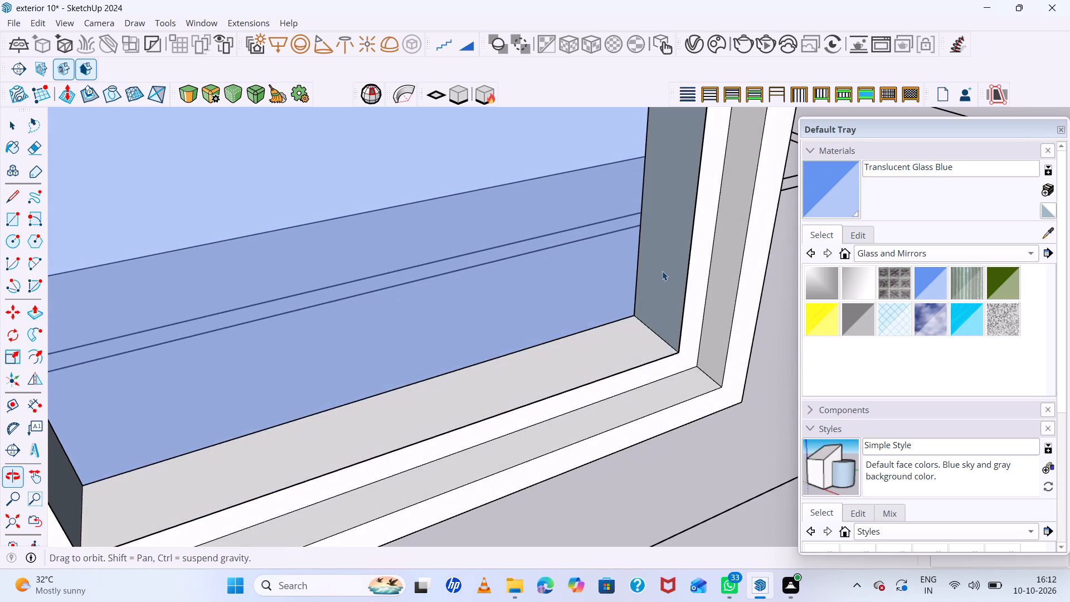
scroll(662, 265, down, 5)
click(663, 258)
right_click(663, 258)
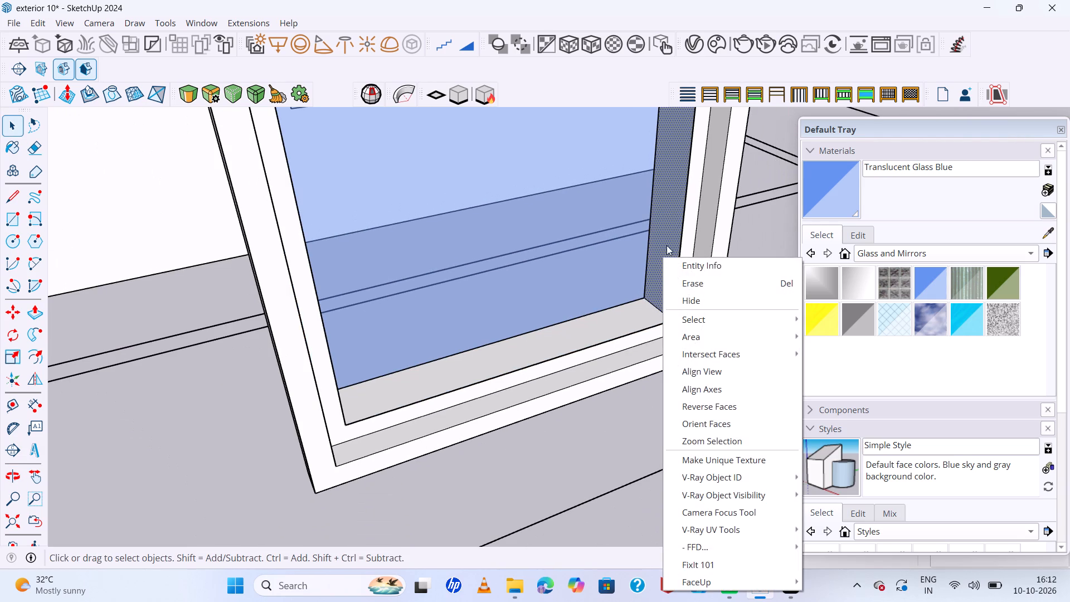
click(706, 403)
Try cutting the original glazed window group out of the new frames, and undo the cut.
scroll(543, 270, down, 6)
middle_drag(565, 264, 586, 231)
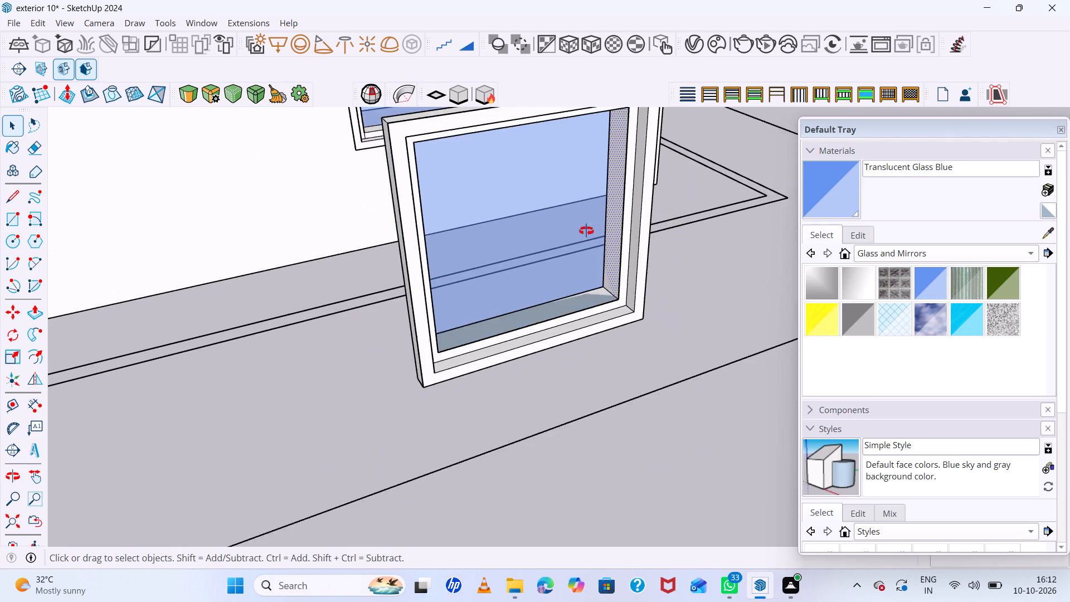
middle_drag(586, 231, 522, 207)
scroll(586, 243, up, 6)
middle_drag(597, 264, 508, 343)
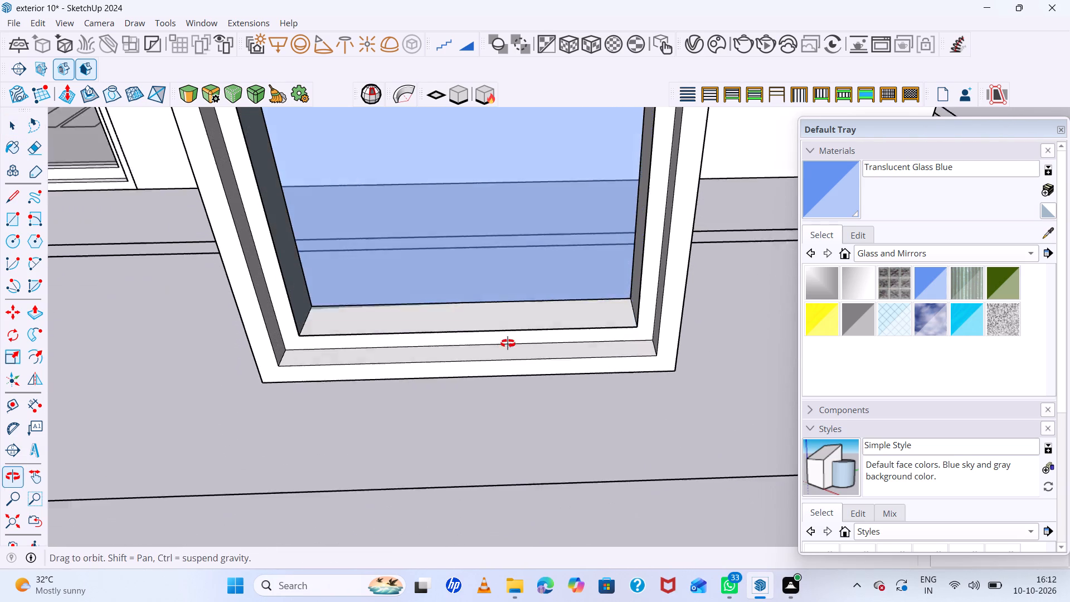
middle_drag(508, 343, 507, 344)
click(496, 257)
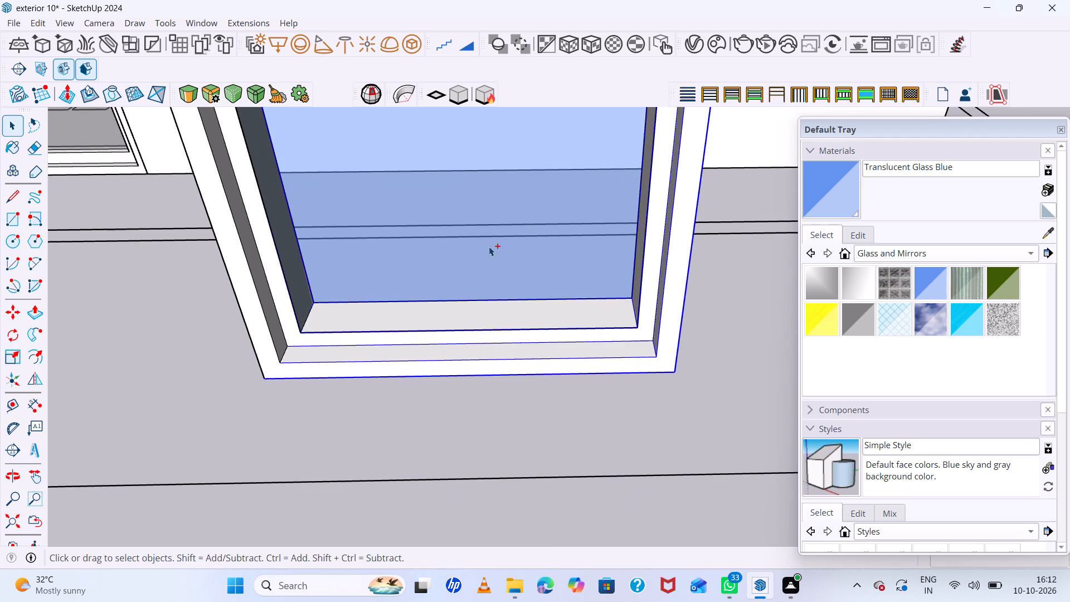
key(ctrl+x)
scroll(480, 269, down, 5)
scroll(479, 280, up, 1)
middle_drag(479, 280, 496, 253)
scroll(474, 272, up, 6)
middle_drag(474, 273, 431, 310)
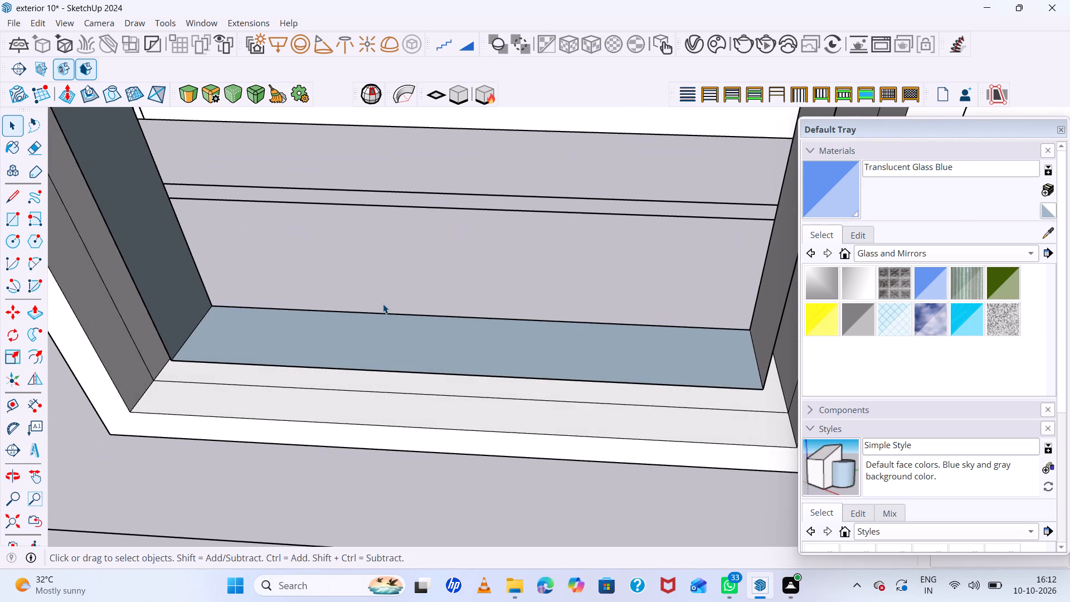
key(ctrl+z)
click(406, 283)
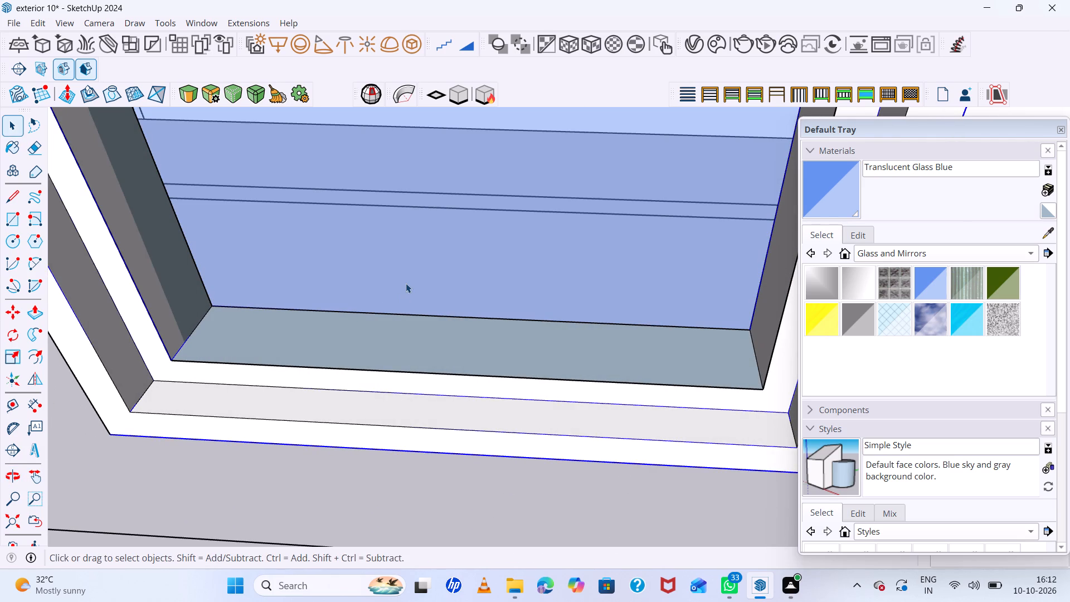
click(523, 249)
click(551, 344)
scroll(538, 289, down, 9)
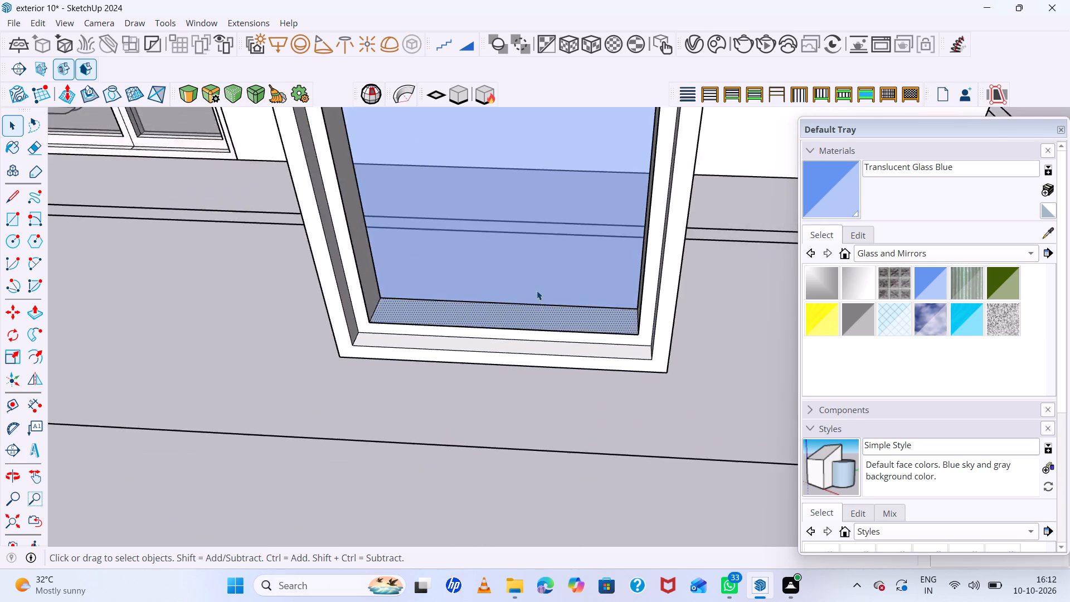
Select all connected geometry of the new outer and inner window frames and make it a group.
scroll(537, 290, down, 5)
middle_drag(649, 312, 682, 235)
scroll(680, 239, up, 1)
click(703, 281)
click(600, 298)
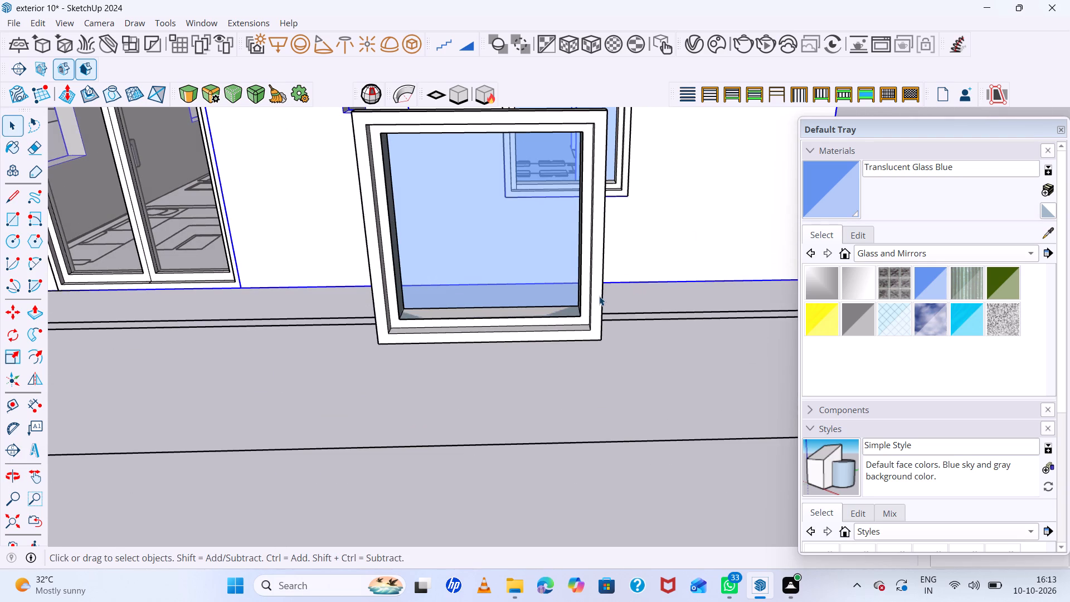
triple_click(599, 296)
triple_click(599, 297)
middle_drag(595, 300, 741, 357)
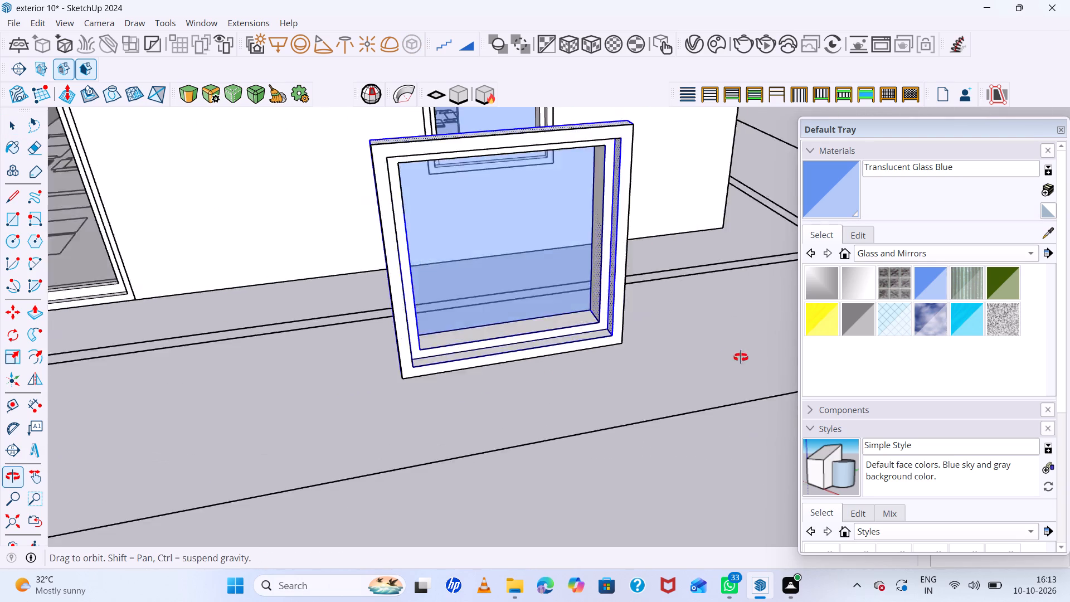
middle_drag(741, 357, 889, 382)
scroll(610, 317, down, 5)
middle_drag(642, 321, 684, 329)
drag(658, 193, 619, 215)
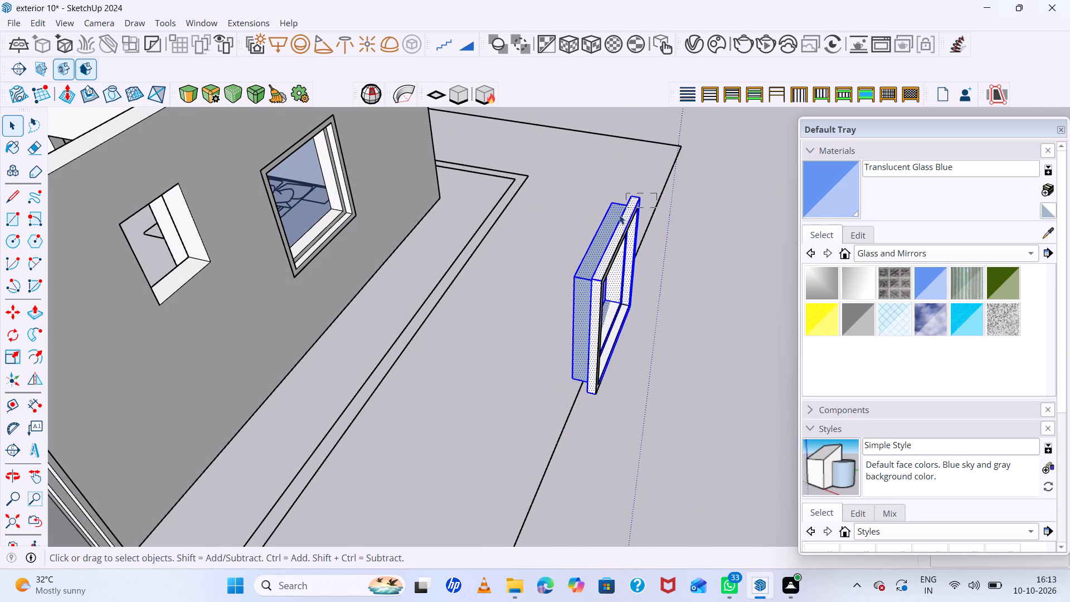
drag(619, 215, 573, 372)
click(673, 352)
scroll(587, 321, up, 4)
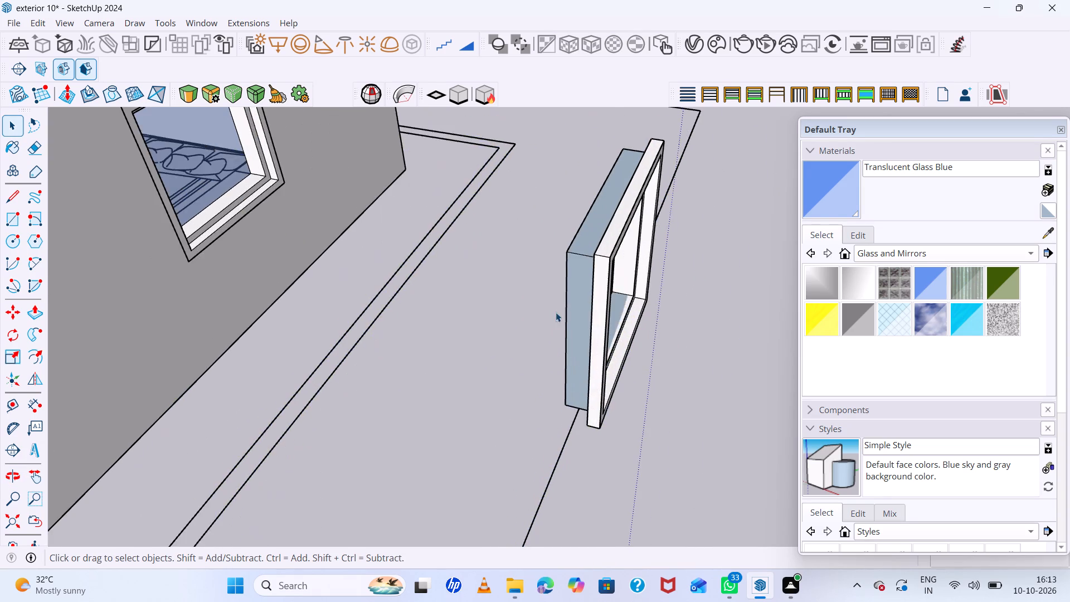
middle_drag(621, 321, 711, 333)
triple_click(636, 281)
triple_click(636, 281)
click(636, 281)
right_click(636, 281)
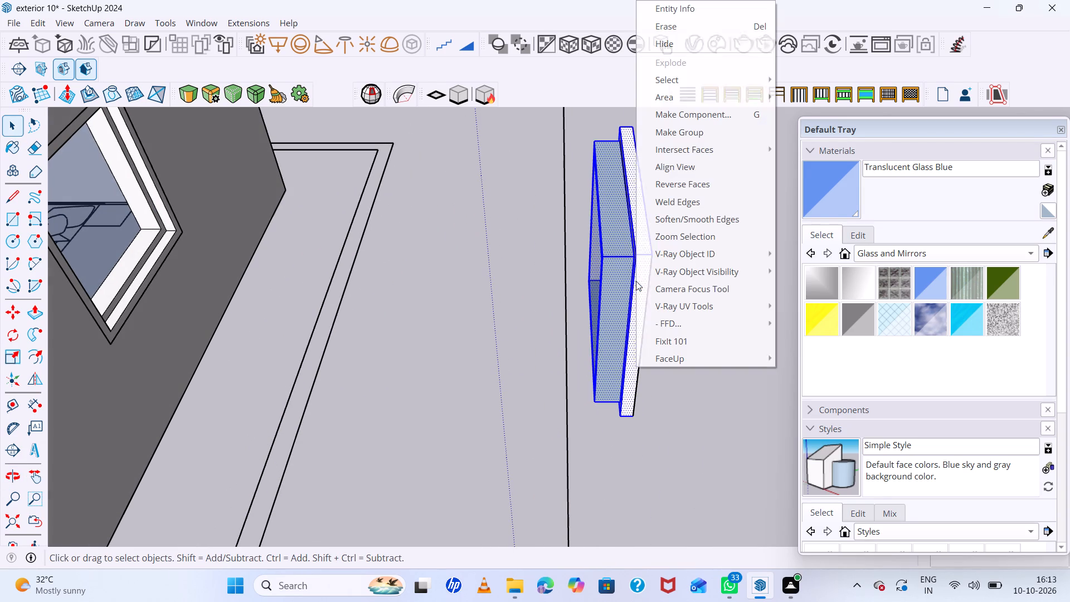
click(686, 136)
Move the new frame group about 4' 4" away from the original glazed window, onto open ground beside the house.
scroll(624, 317, down, 4)
middle_drag(624, 314, 549, 278)
middle_drag(541, 278, 532, 276)
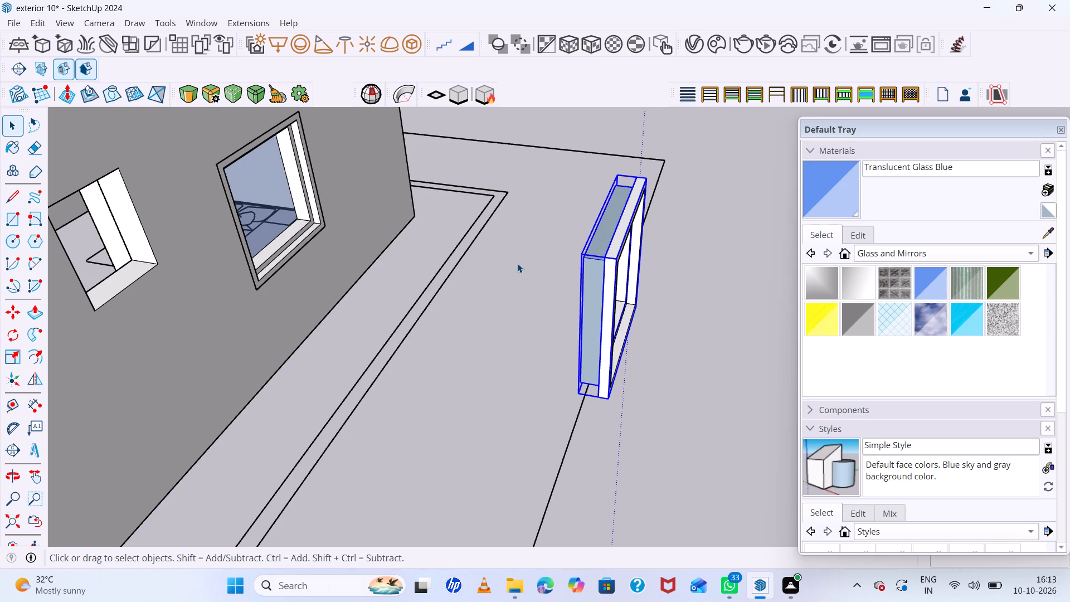
key(m)
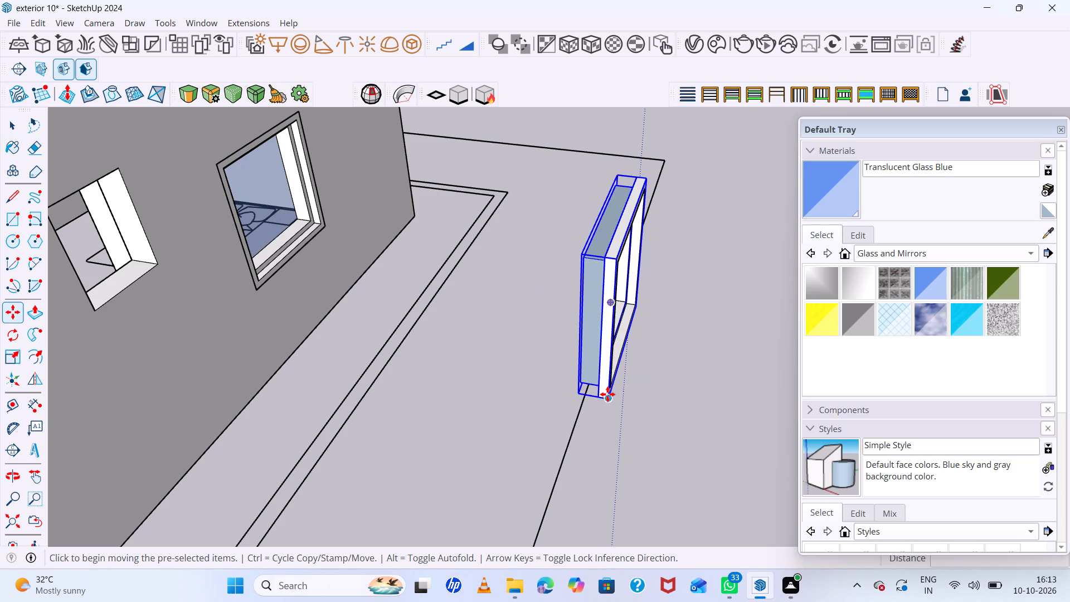
click(607, 396)
scroll(620, 378, up, 1)
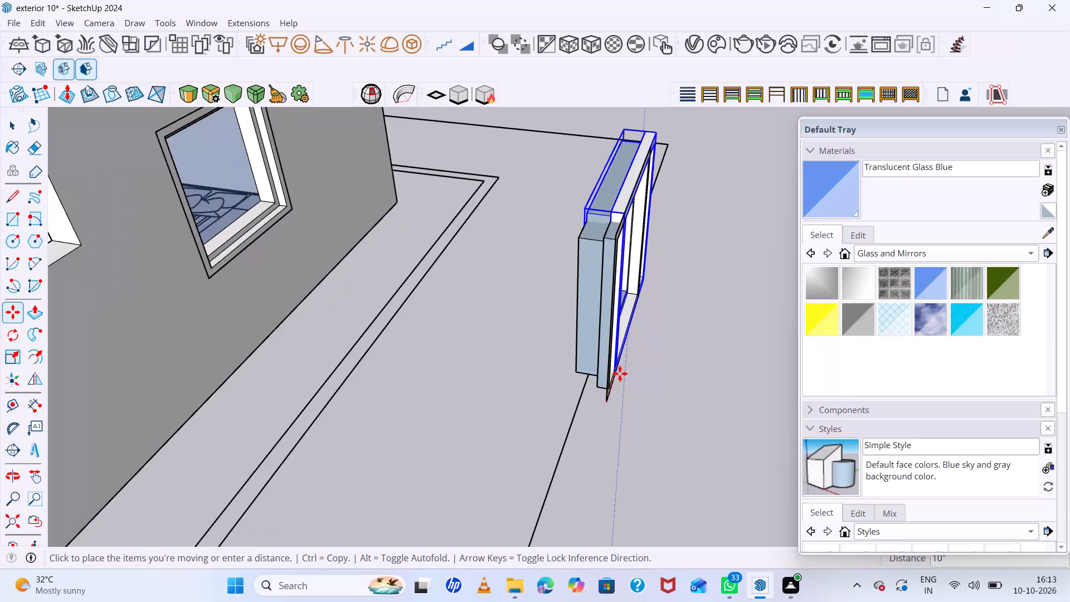
scroll(618, 359, down, 17)
middle_drag(598, 393, 617, 352)
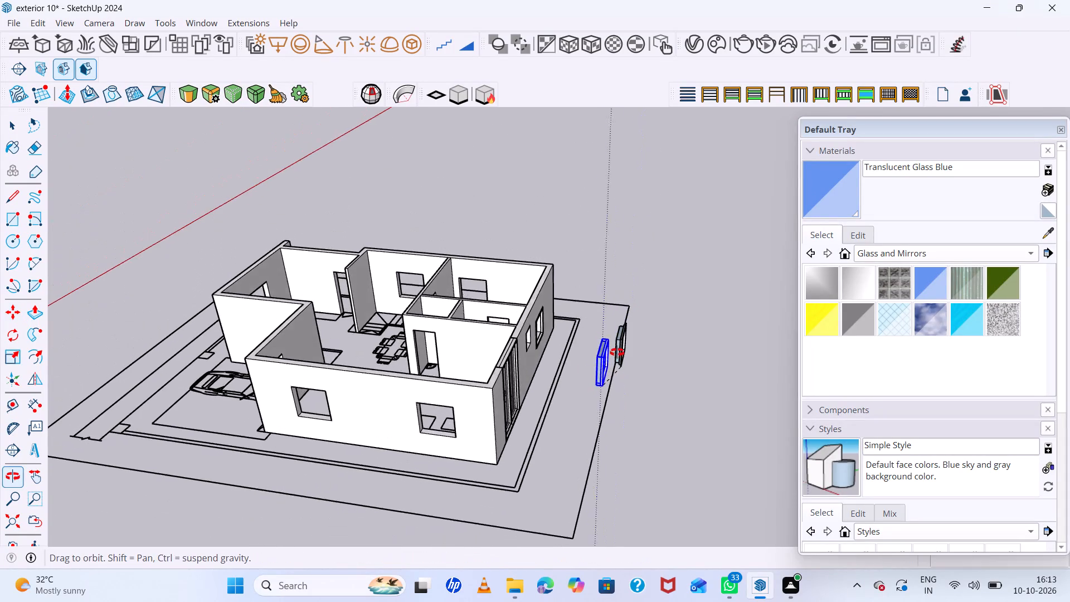
middle_drag(617, 352, 617, 352)
scroll(637, 372, up, 17)
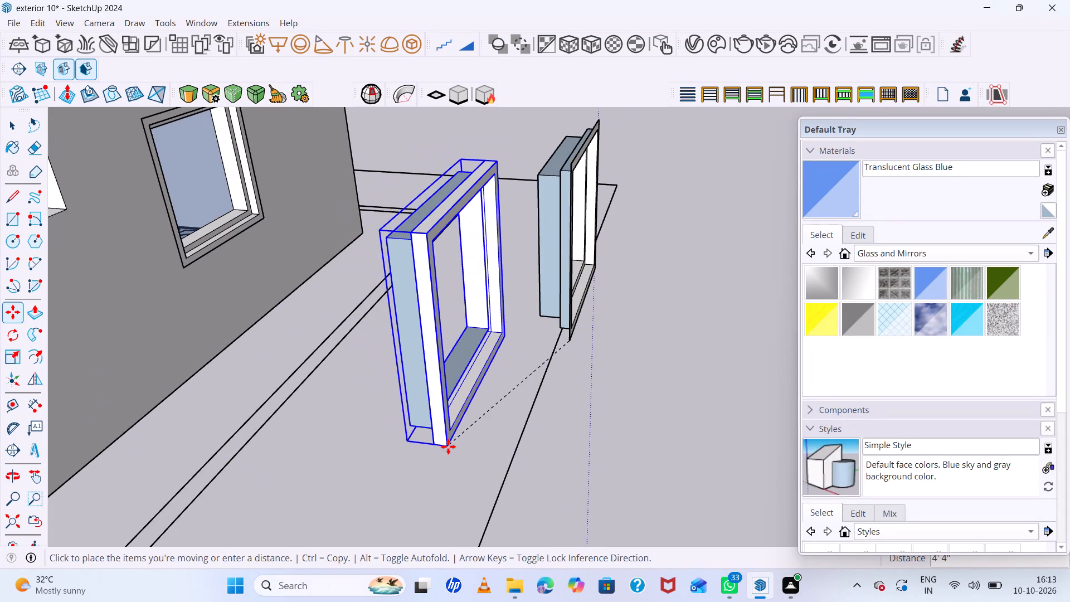
click(448, 446)
scroll(500, 416, up, 6)
middle_drag(518, 404, 409, 467)
key(space)
click(466, 443)
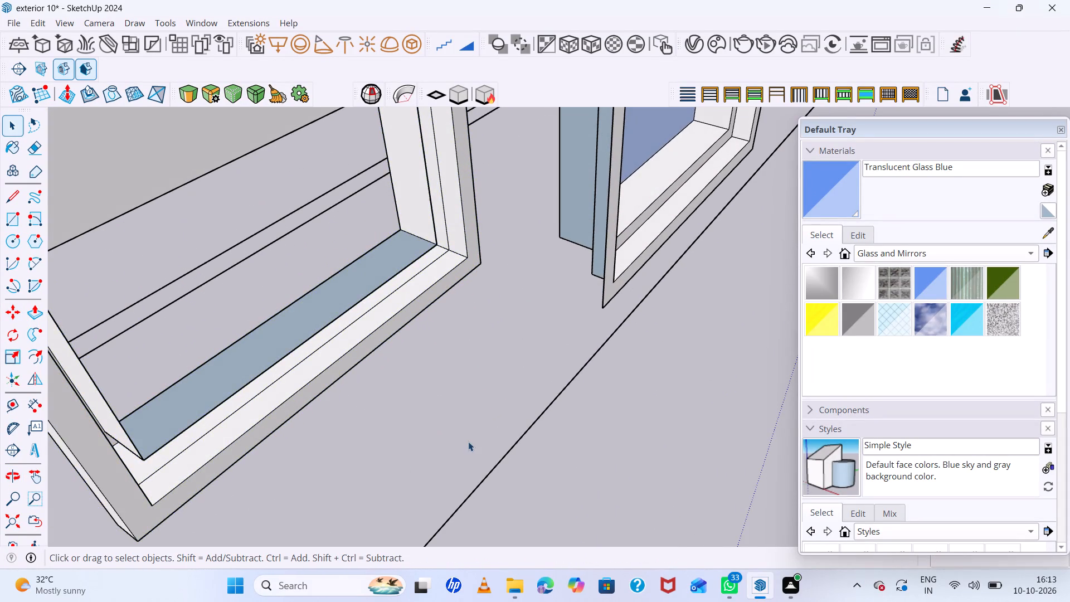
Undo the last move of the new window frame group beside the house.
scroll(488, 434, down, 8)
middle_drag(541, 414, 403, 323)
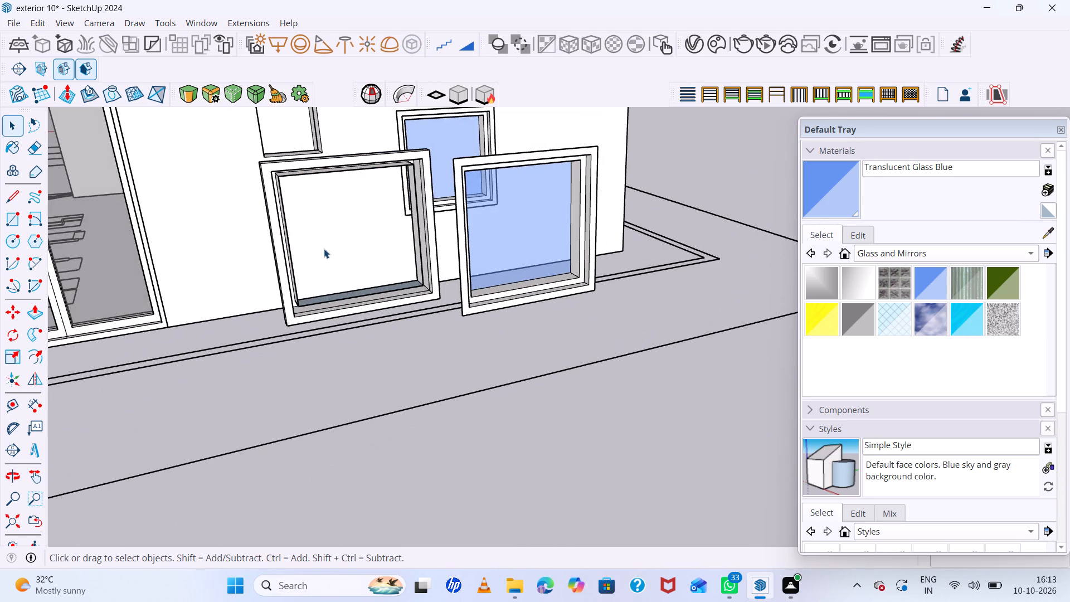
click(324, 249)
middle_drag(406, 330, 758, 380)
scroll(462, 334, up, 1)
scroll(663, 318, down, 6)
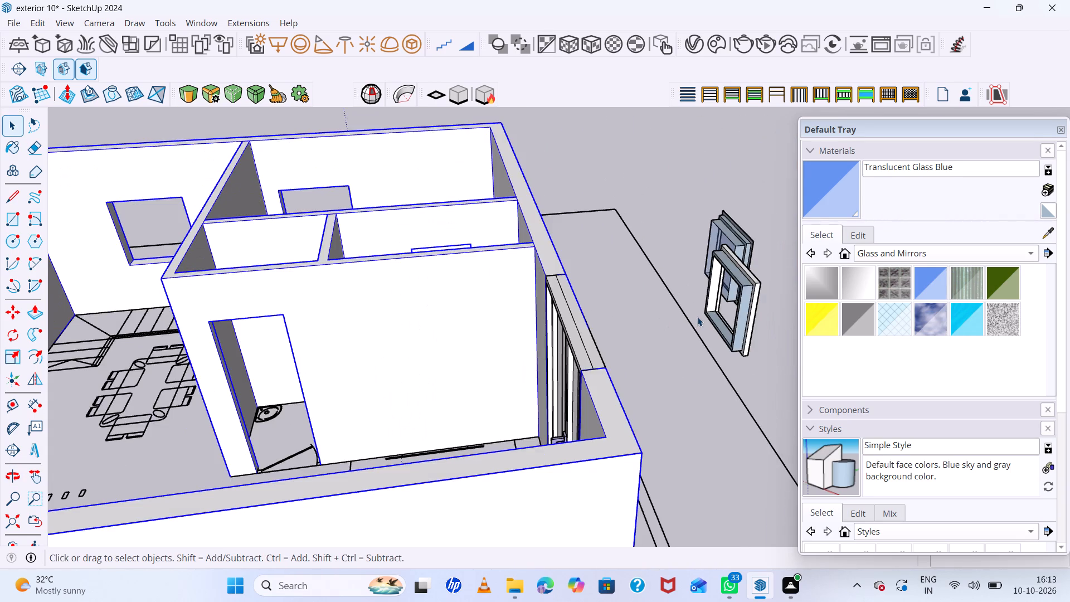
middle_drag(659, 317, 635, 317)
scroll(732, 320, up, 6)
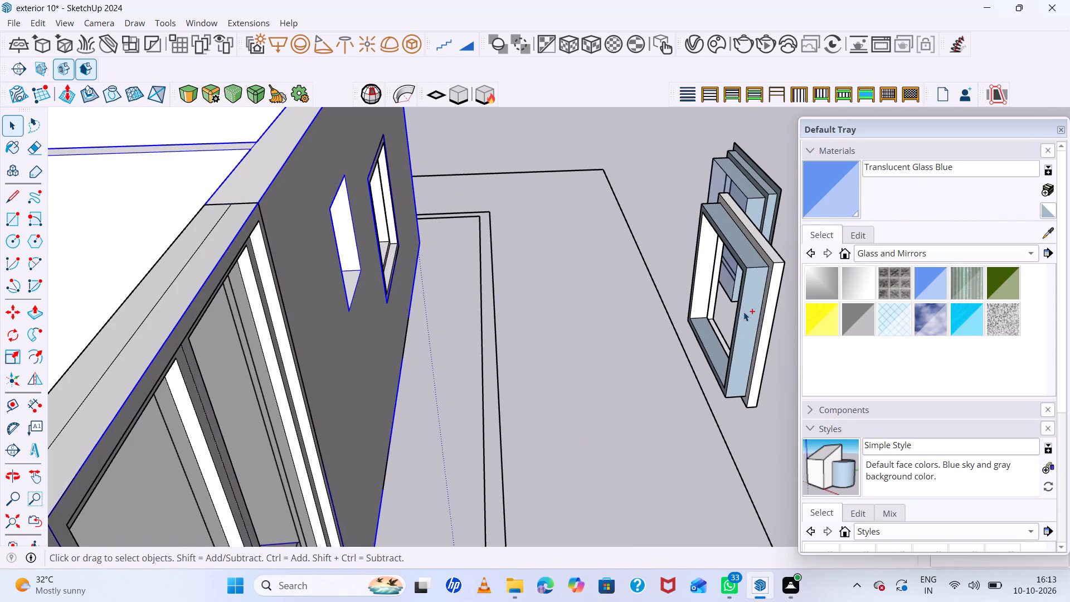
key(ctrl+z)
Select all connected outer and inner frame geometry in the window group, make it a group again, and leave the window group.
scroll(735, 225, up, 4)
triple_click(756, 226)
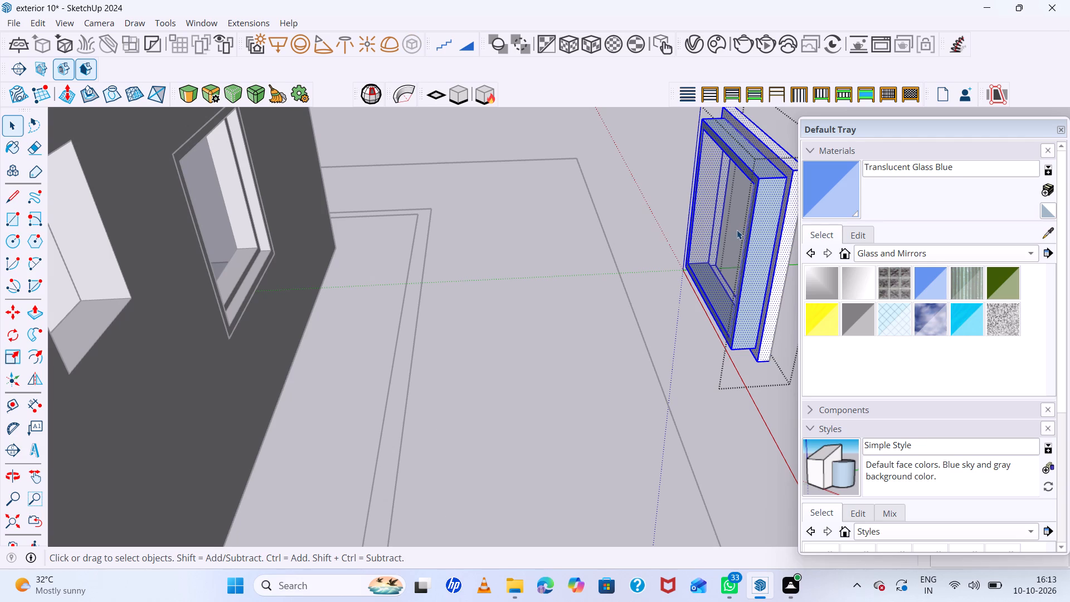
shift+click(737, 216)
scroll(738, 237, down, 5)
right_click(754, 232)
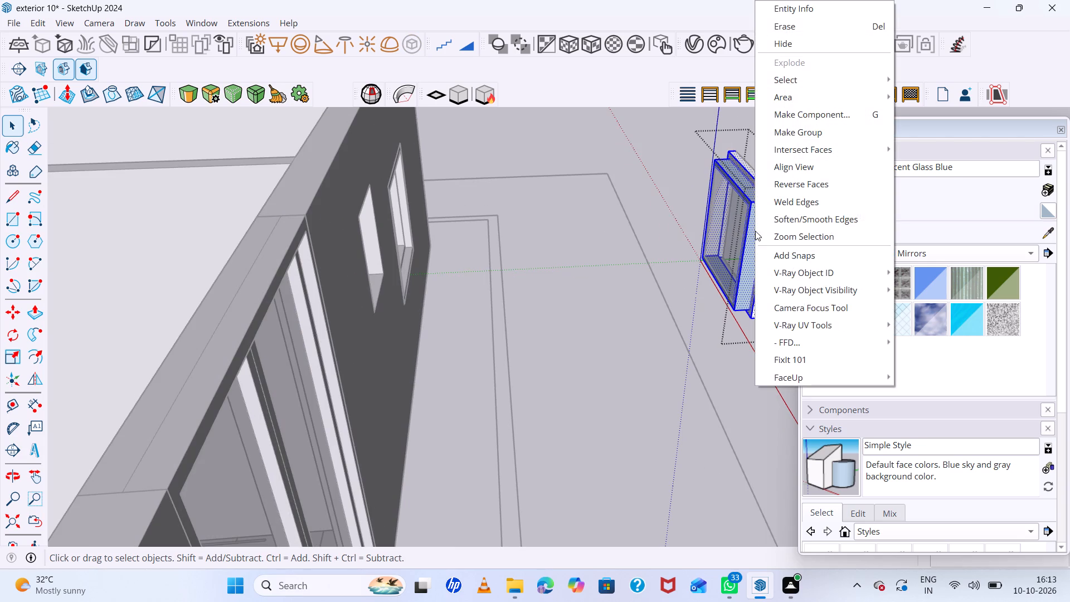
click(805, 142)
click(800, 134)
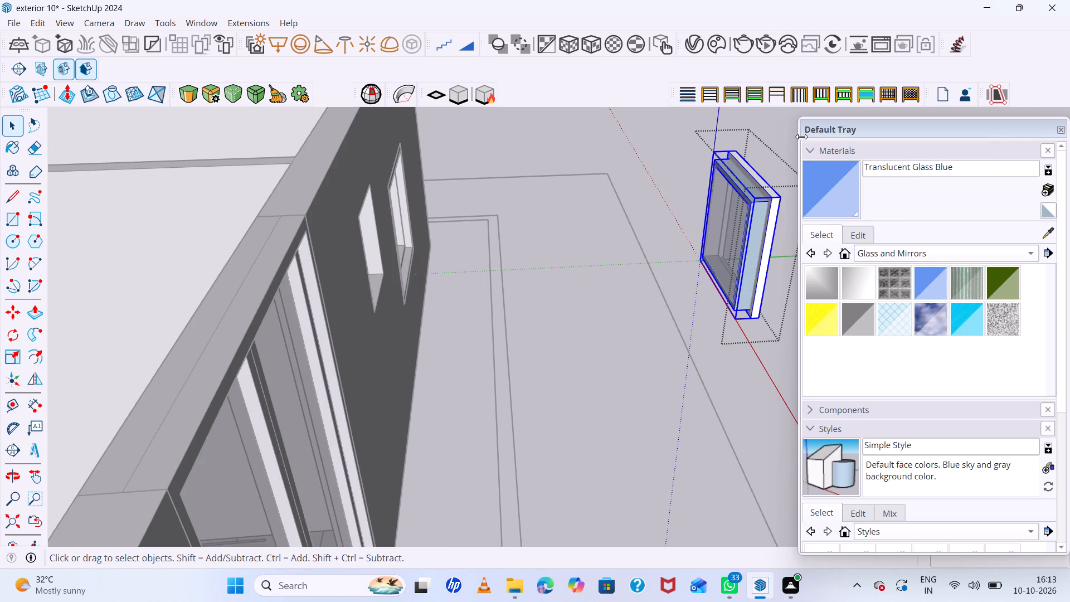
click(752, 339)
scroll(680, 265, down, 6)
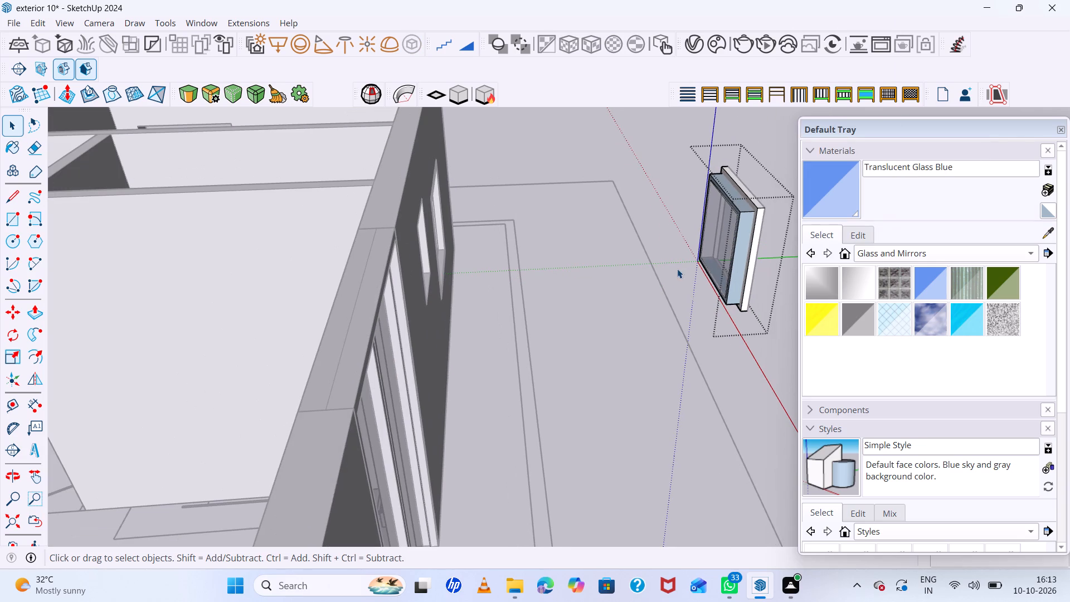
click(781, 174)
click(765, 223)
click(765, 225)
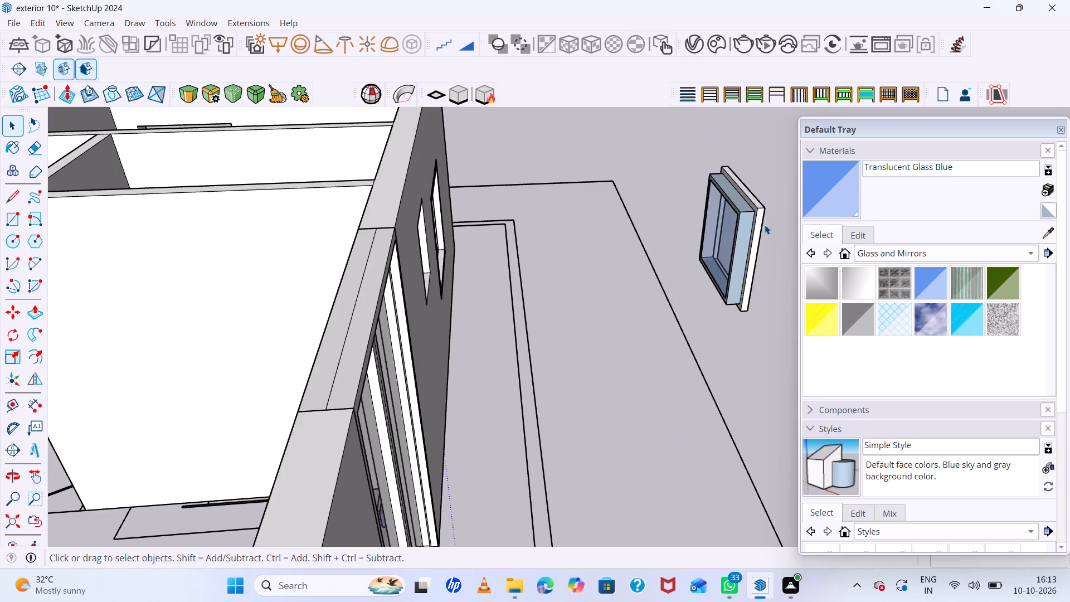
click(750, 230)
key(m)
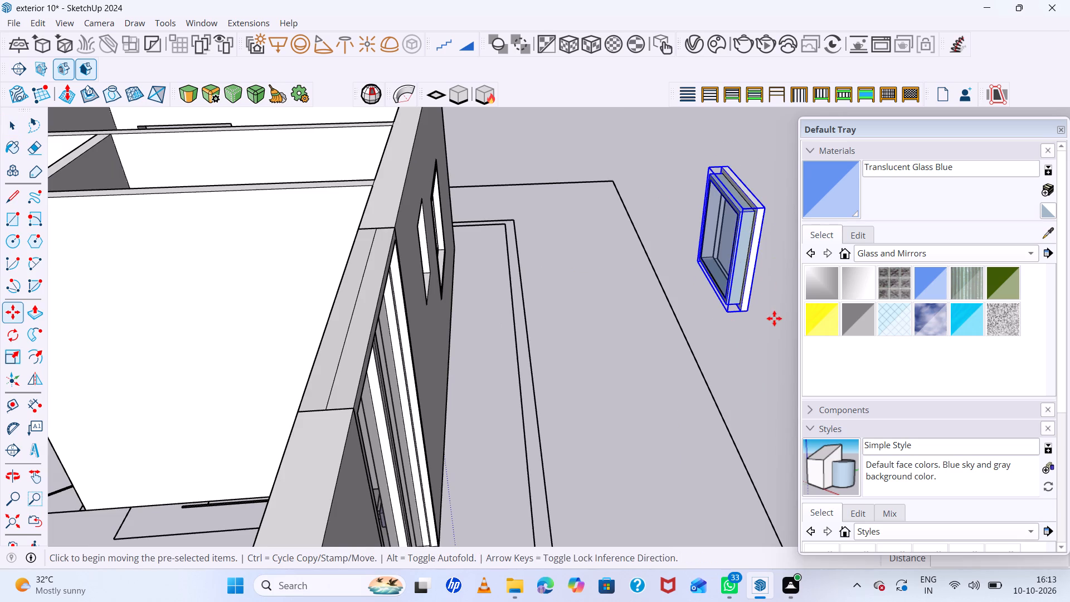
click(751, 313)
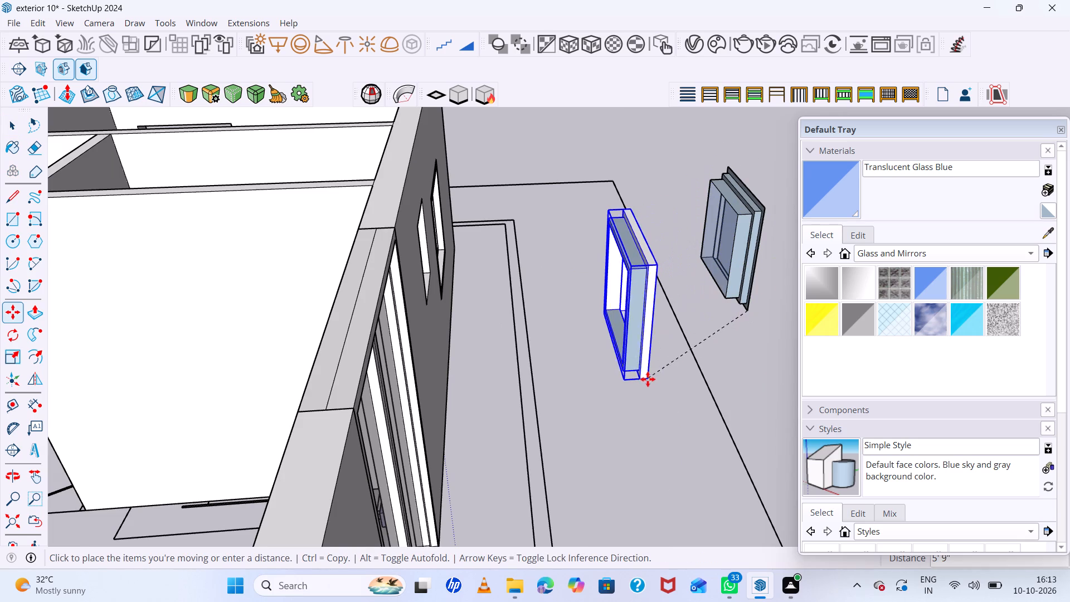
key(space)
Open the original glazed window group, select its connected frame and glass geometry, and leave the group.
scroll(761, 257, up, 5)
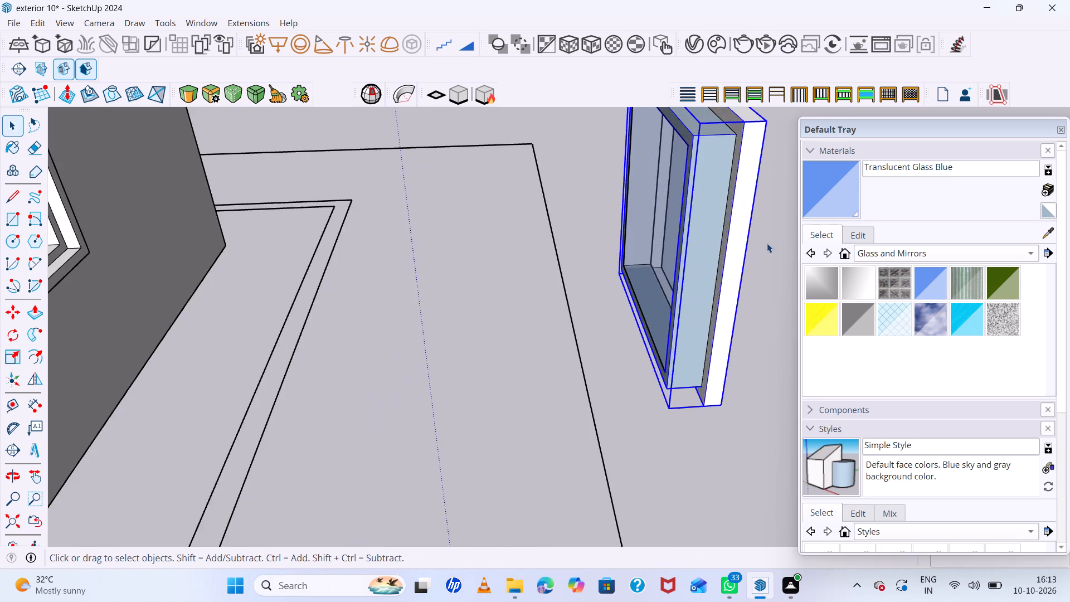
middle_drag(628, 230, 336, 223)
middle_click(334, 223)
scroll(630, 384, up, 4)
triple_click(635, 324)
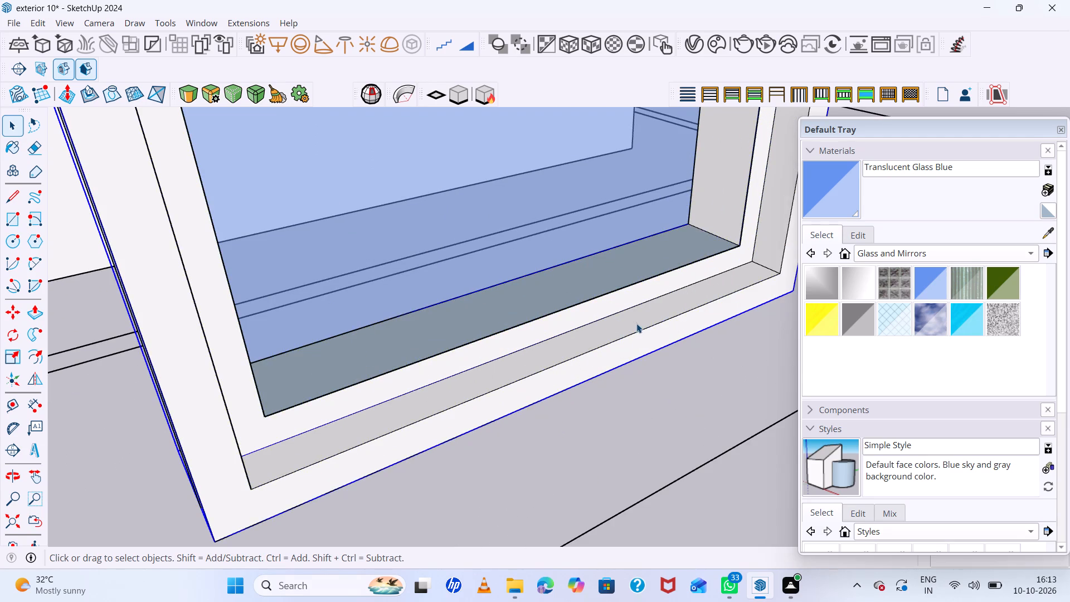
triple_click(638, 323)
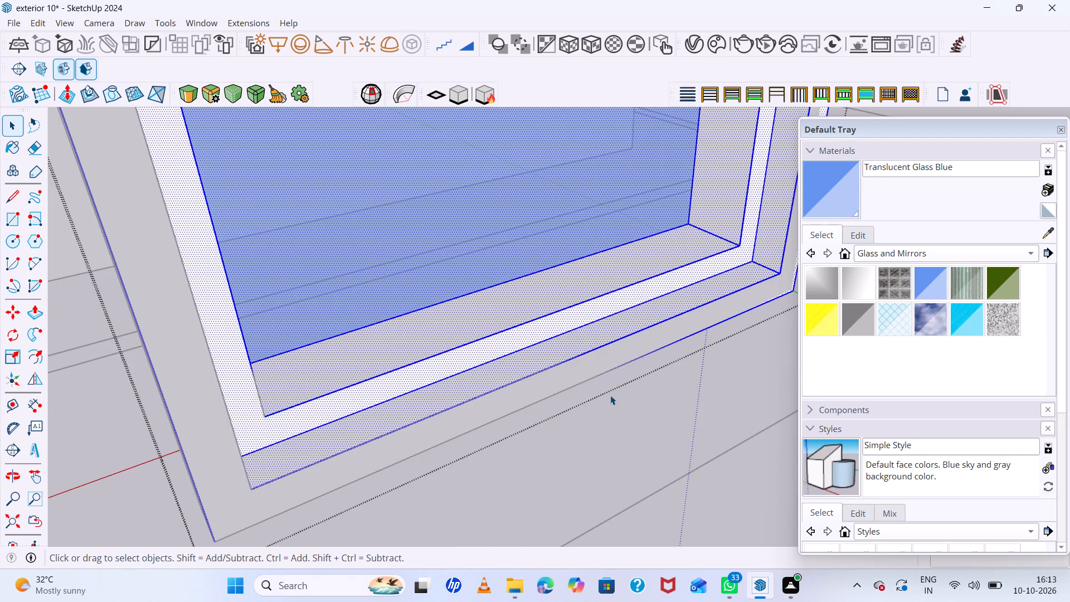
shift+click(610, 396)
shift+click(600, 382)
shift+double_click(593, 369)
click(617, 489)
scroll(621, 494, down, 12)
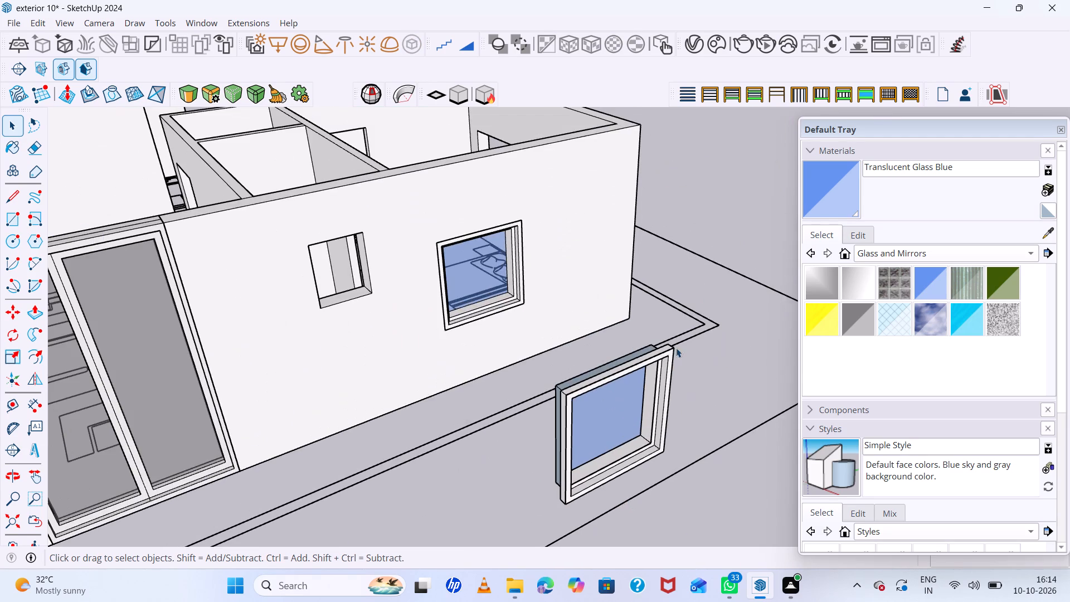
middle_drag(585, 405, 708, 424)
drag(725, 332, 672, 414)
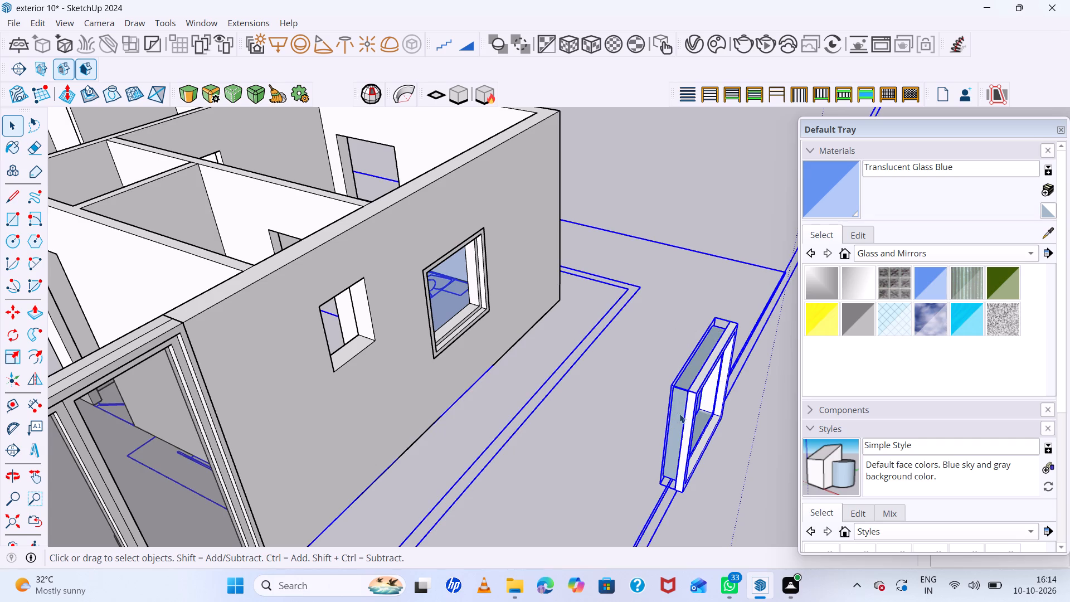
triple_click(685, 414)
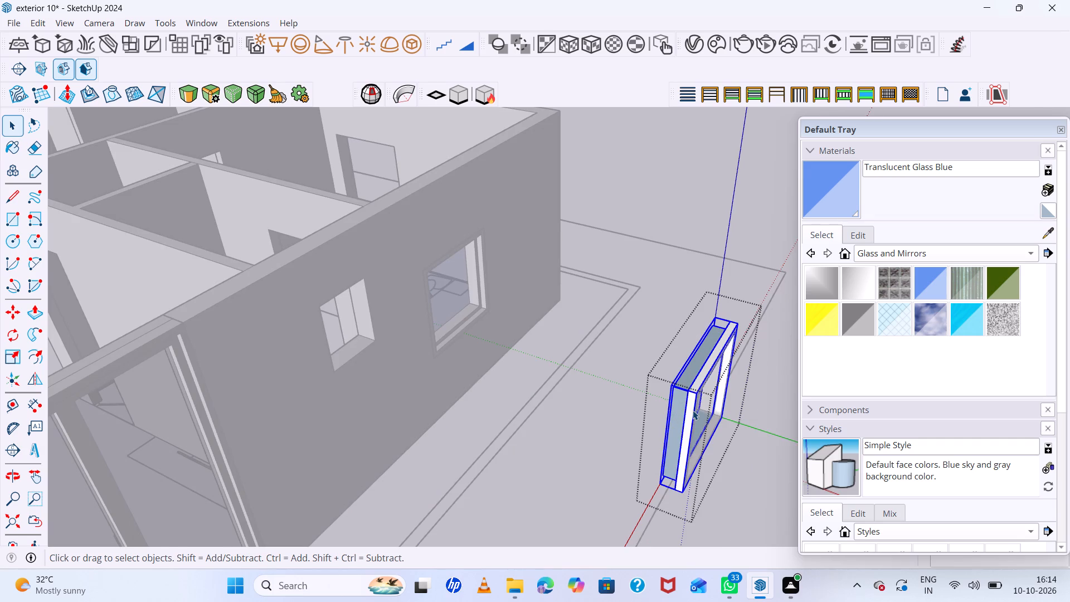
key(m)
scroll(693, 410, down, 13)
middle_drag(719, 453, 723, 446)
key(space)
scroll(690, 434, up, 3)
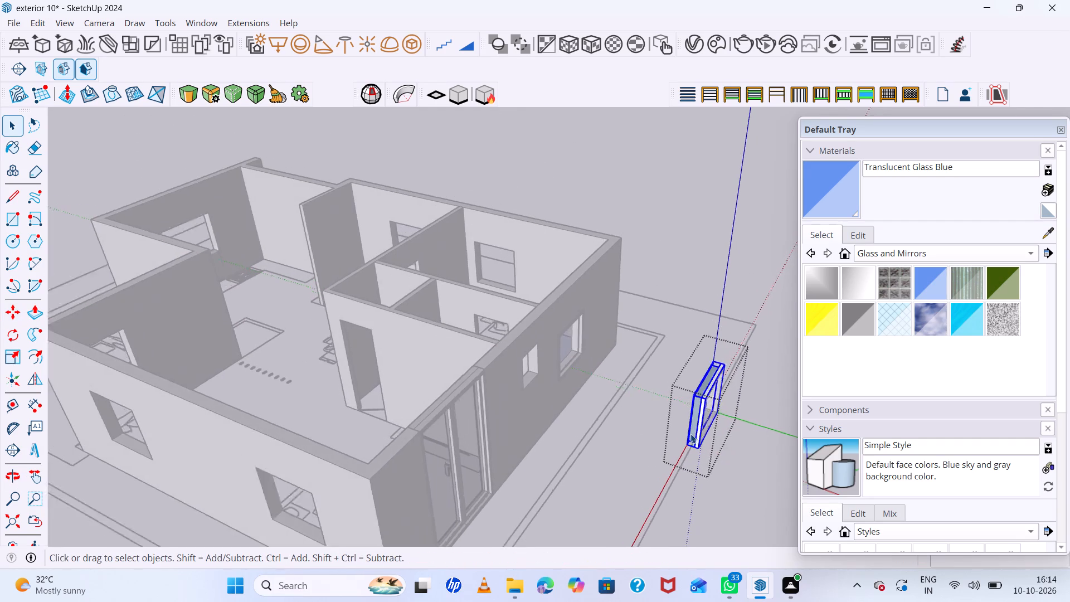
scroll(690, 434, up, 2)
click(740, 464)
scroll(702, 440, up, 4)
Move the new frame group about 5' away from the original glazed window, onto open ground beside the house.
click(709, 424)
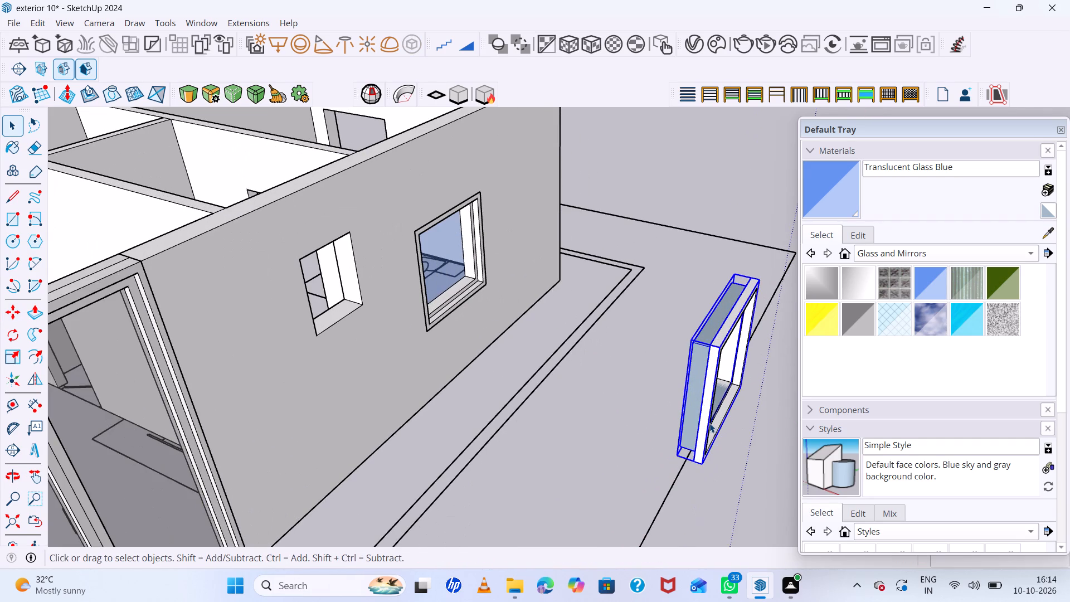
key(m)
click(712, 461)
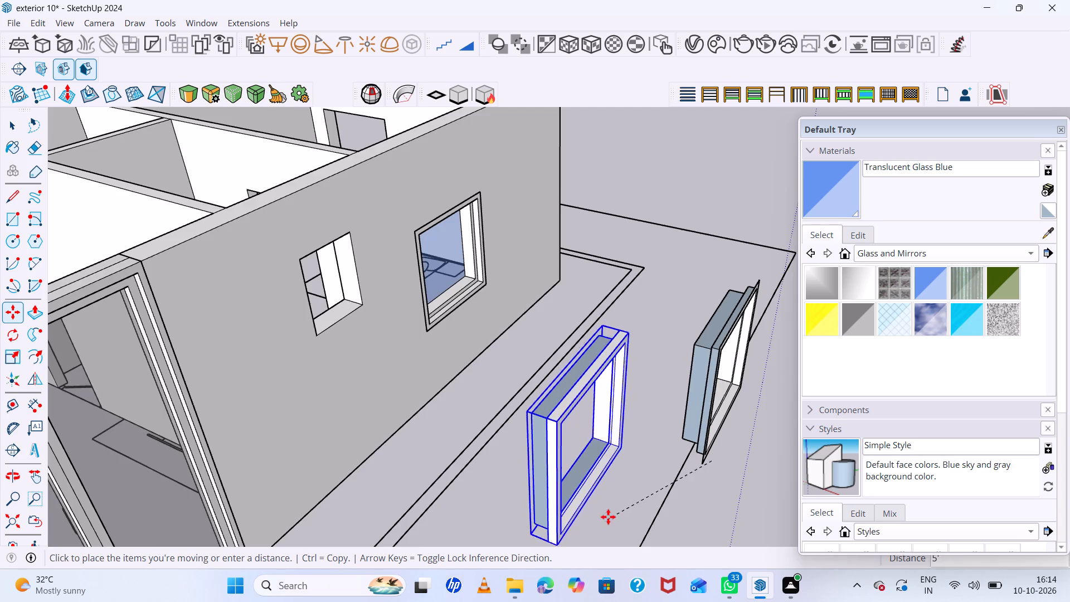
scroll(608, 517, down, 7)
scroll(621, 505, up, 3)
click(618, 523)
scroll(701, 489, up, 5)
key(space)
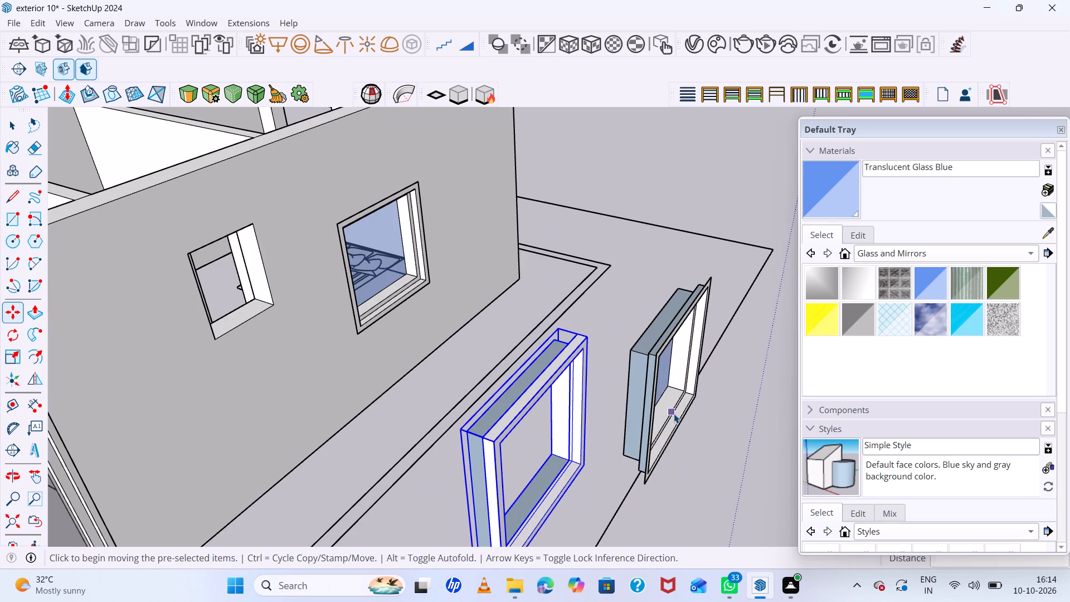
Select the original glazed window and examine it beside the moved frame group from the front.
triple_click(674, 414)
click(674, 414)
click(717, 457)
click(682, 416)
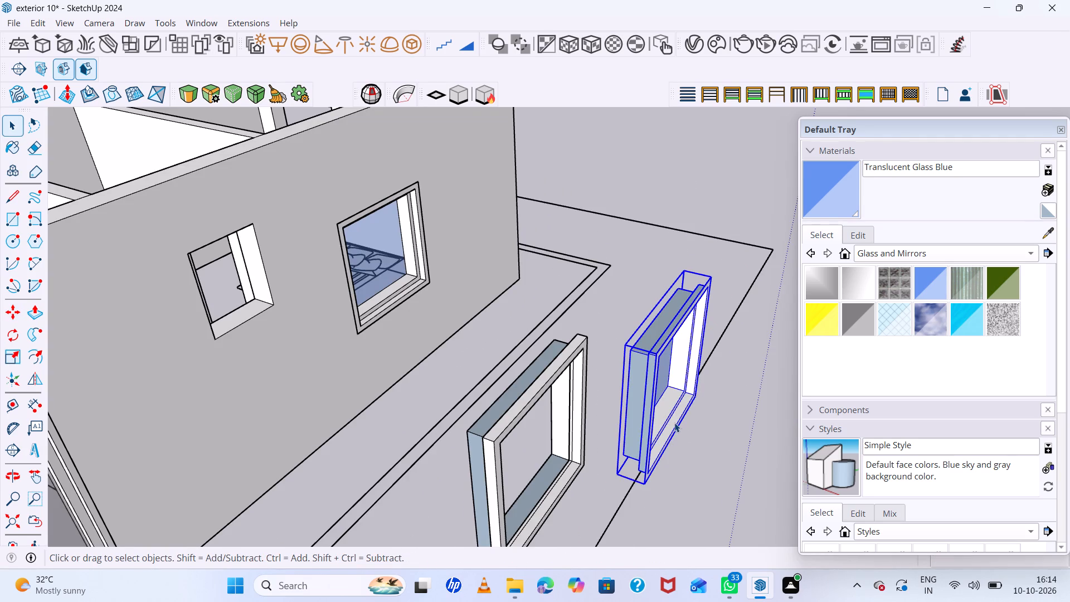
middle_drag(668, 420, 517, 336)
middle_click(517, 336)
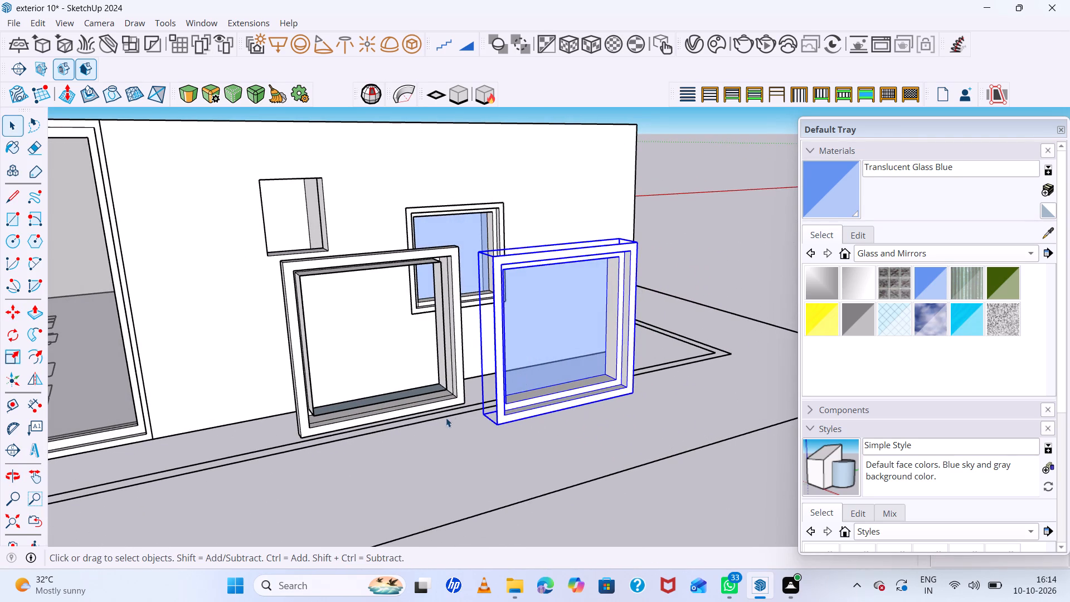
scroll(517, 381, up, 5)
scroll(518, 382, down, 5)
middle_drag(518, 382, 520, 375)
scroll(520, 375, up, 1)
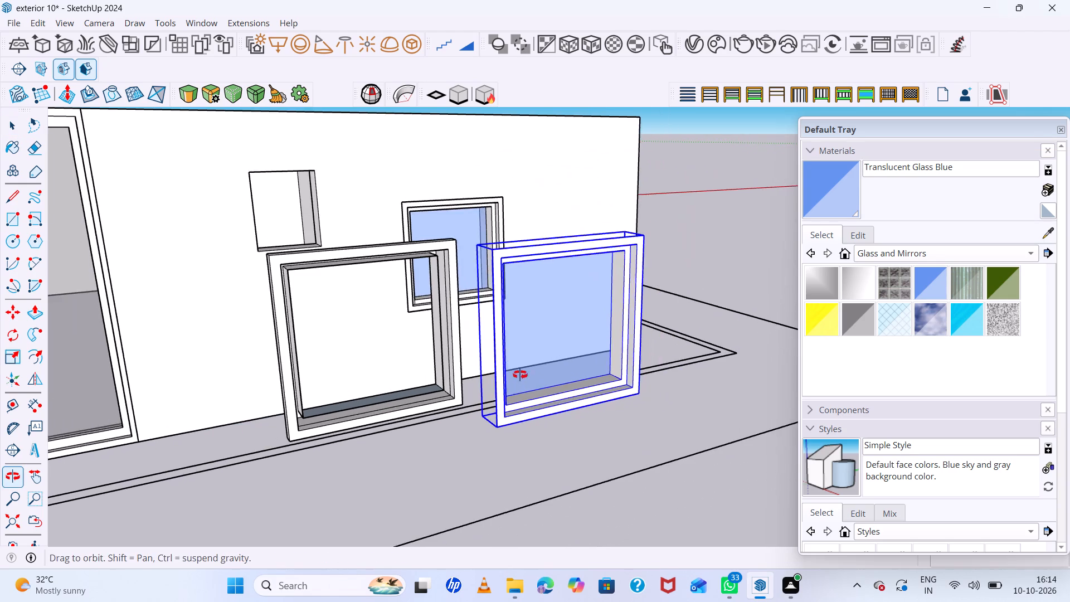
middle_drag(520, 375, 520, 351)
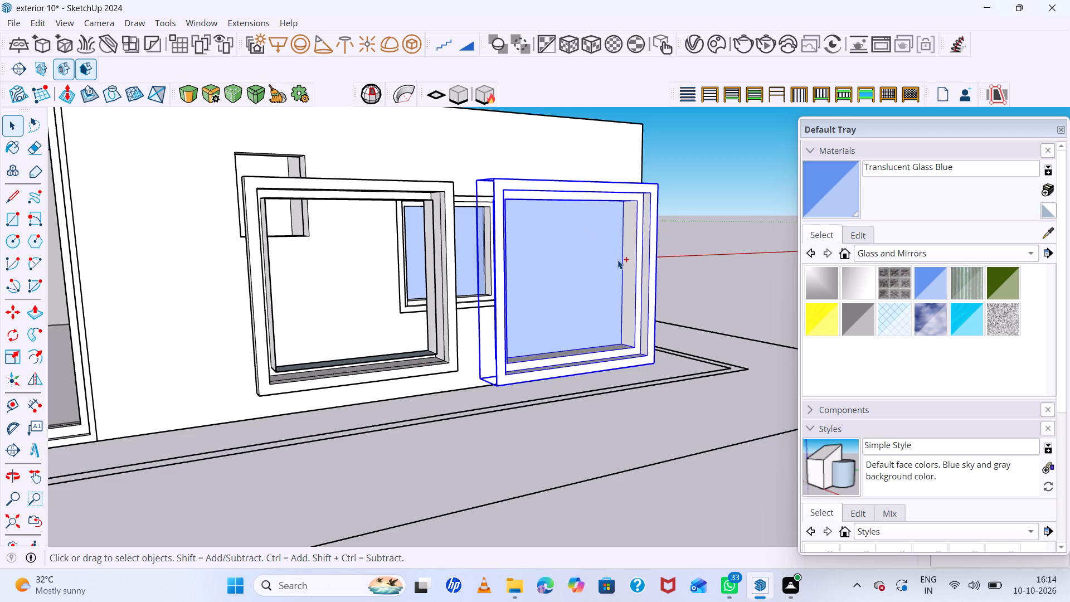
Undo the window work, including the grouped frames, glazing and copies, back to the bare opening in the side wall.
key(ctrl+z)
key(ctrl+z)
key(ctrl+z)
key(ctrl+z)
key(ctrl+z)
key(ctrl+z)
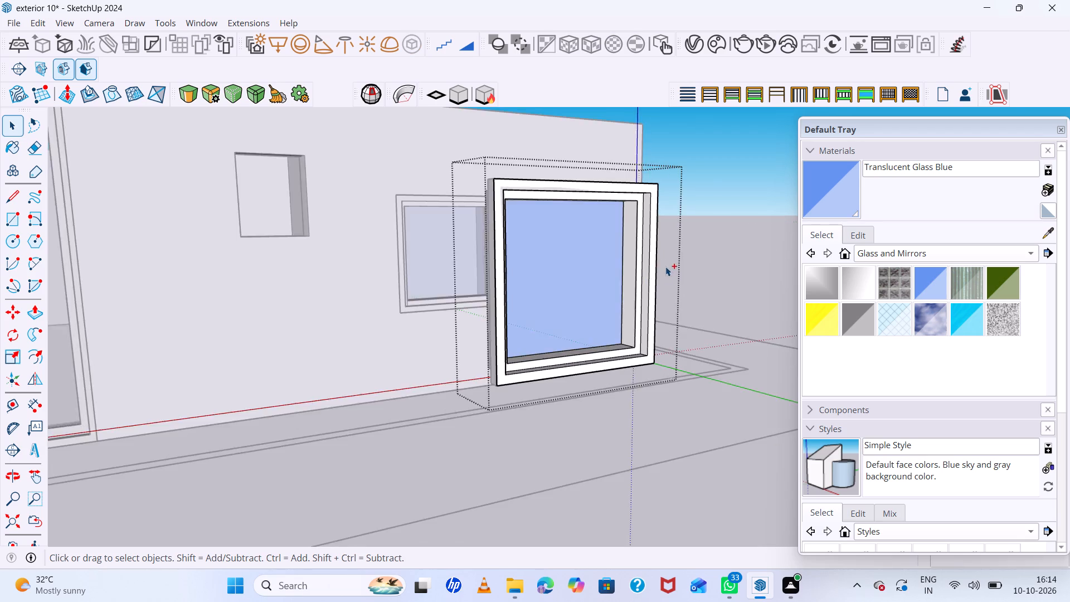
key(ctrl+z)
key(ctrl+z)
key(ctrl+z)
key(ctrl+z)
key(ctrl+z)
key(ctrl+z)
key(ctrl+z)
key(ctrl+z)
key(ctrl+z)
key(ctrl+z)
key(ctrl+z)
key(ctrl+z)
key(ctrl+z)
key(ctrl+z)
key(ctrl+z)
key(ctrl+z)
key(ctrl+z)
key(ctrl+z)
key(ctrl+z)
key(ctrl+z)
key(ctrl+z)
key(ctrl+z)
key(ctrl+z)
key(ctrl+z)
key(ctrl+z)
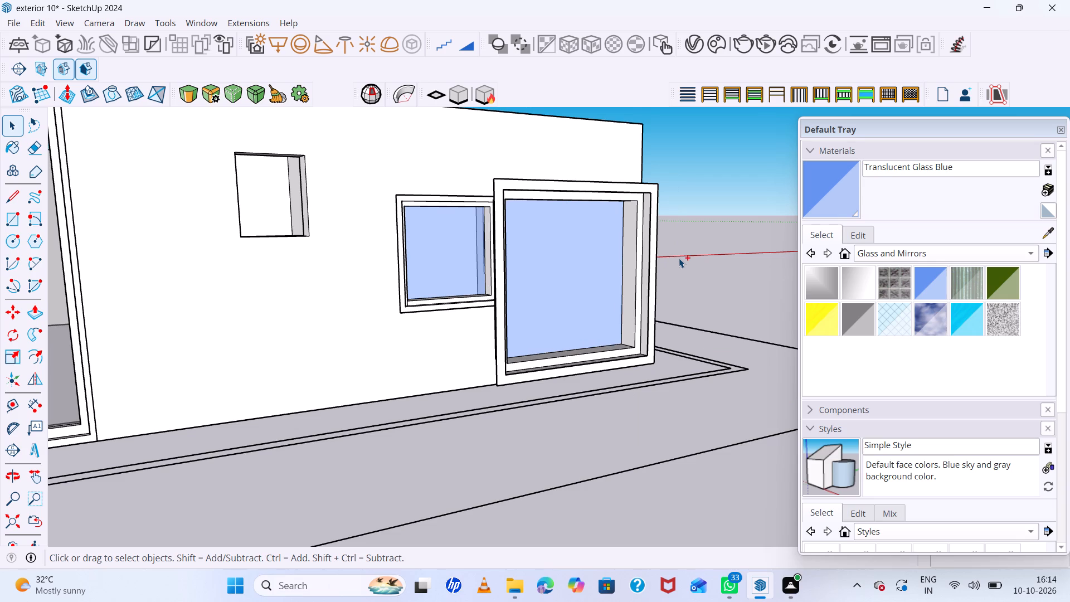
scroll(494, 262, up, 7)
key(ctrl+z)
key(ctrl+z)
key(ctrl+z)
key(ctrl+z)
key(ctrl+z)
key(ctrl+z)
key(ctrl+z)
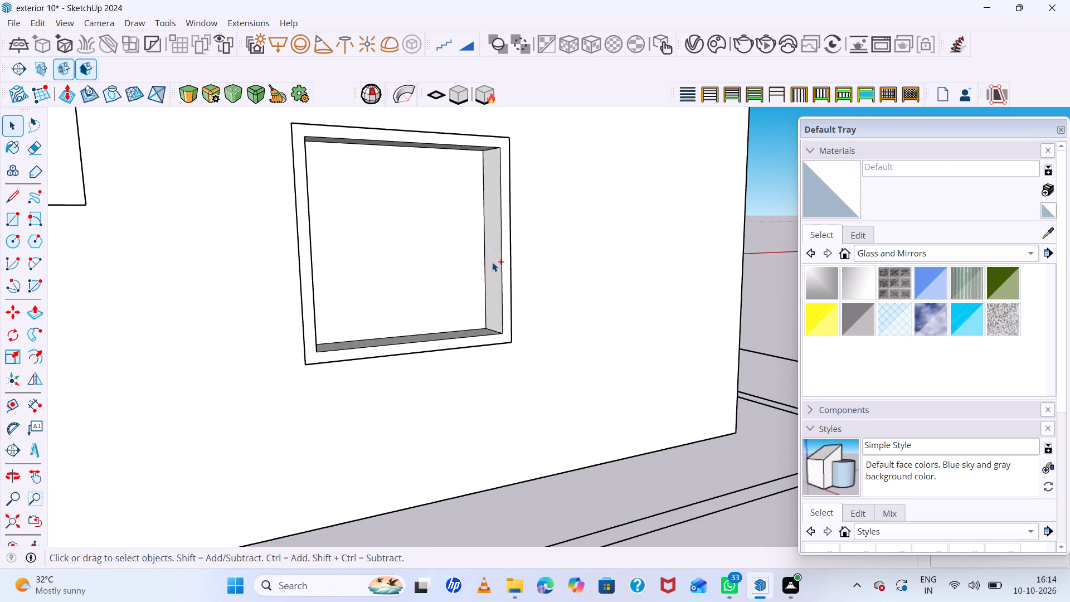
Examine the side wall's two window openings and the sliding glass door from outside.
scroll(504, 276, down, 4)
middle_drag(554, 285, 432, 352)
middle_click(432, 352)
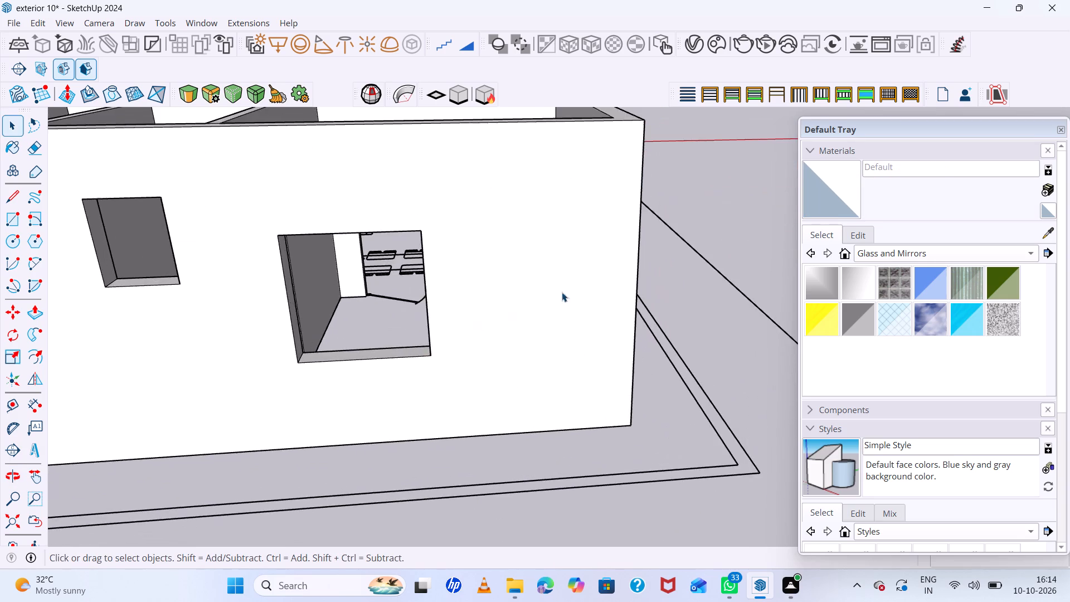
scroll(591, 294, down, 15)
scroll(597, 316, up, 1)
middle_drag(597, 316, 702, 215)
scroll(625, 222, up, 7)
middle_drag(653, 216, 674, 217)
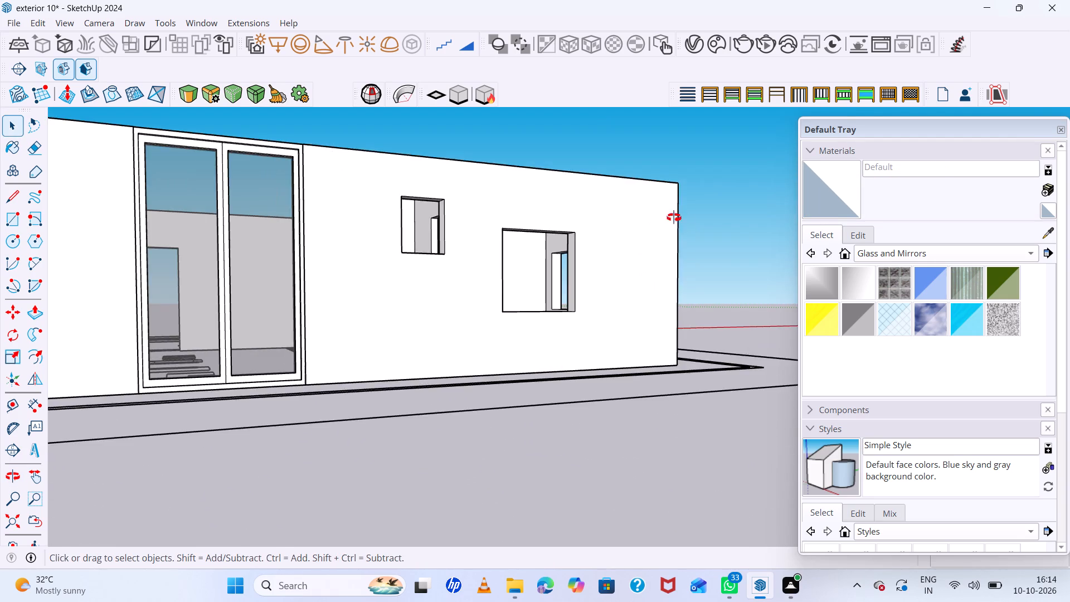
middle_drag(674, 217, 761, 295)
scroll(555, 237, down, 8)
middle_drag(712, 274, 542, 223)
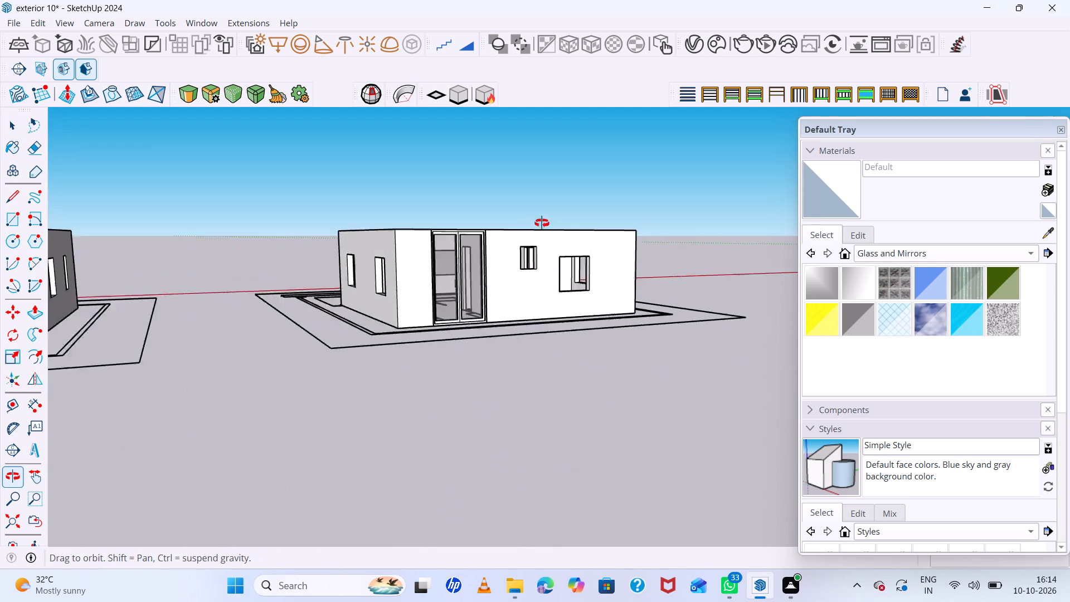
middle_drag(542, 223, 518, 223)
middle_click(515, 223)
scroll(606, 294, up, 8)
middle_drag(605, 294, 591, 315)
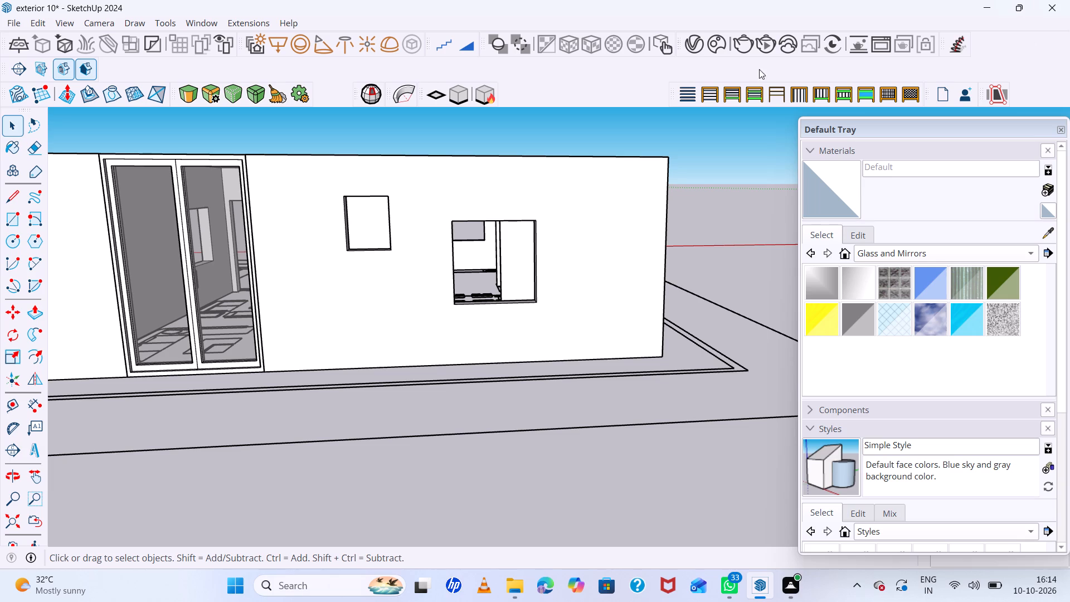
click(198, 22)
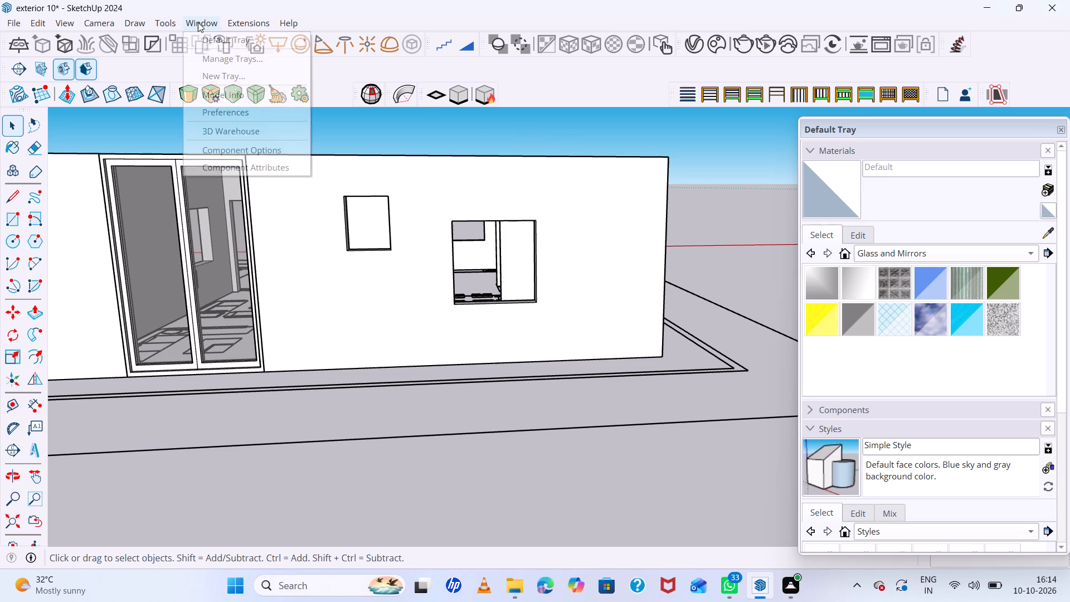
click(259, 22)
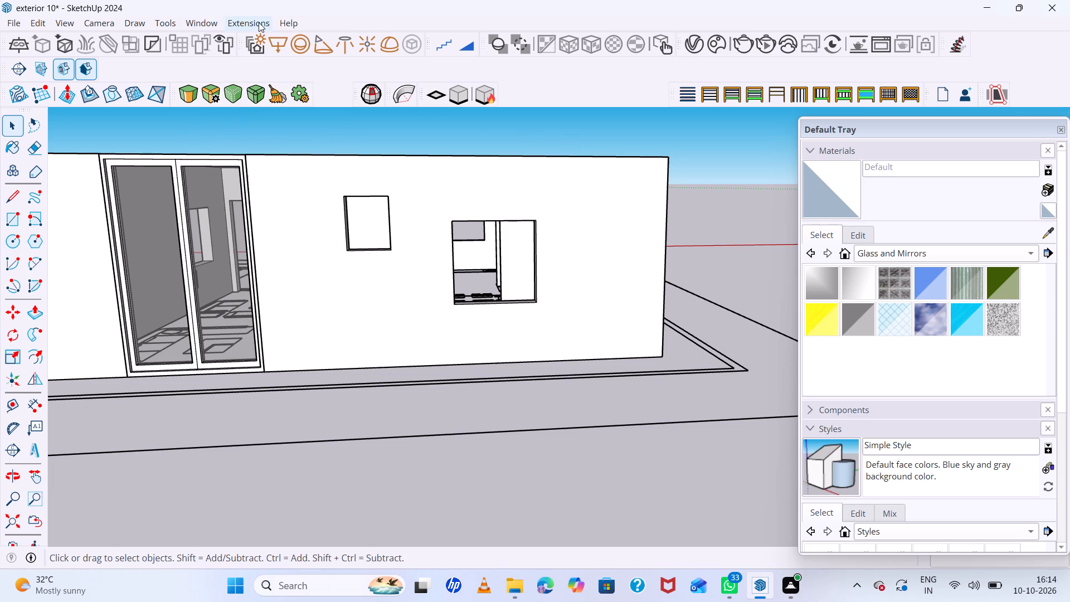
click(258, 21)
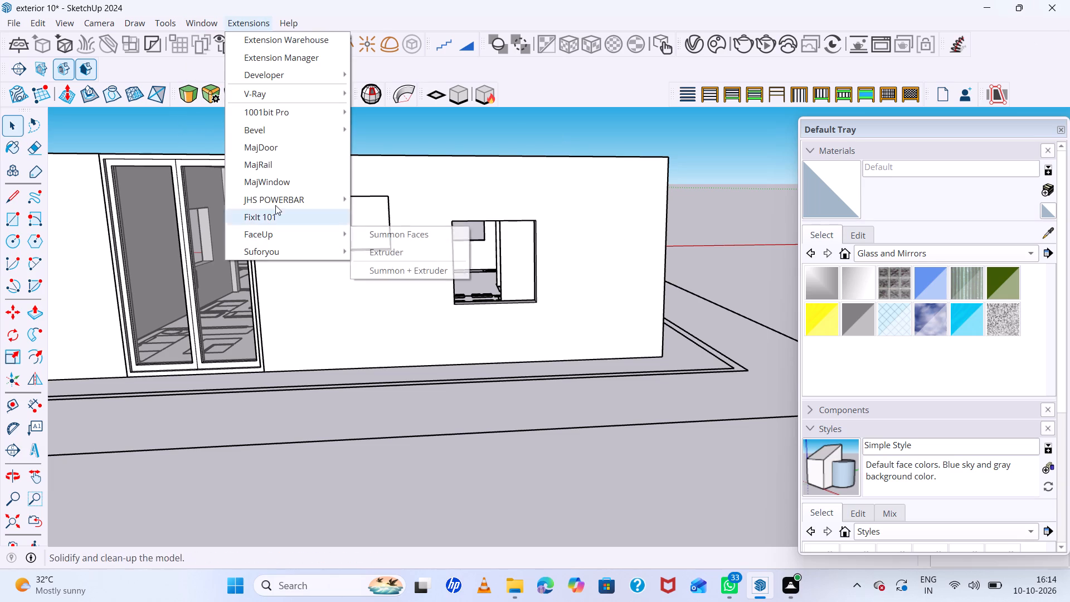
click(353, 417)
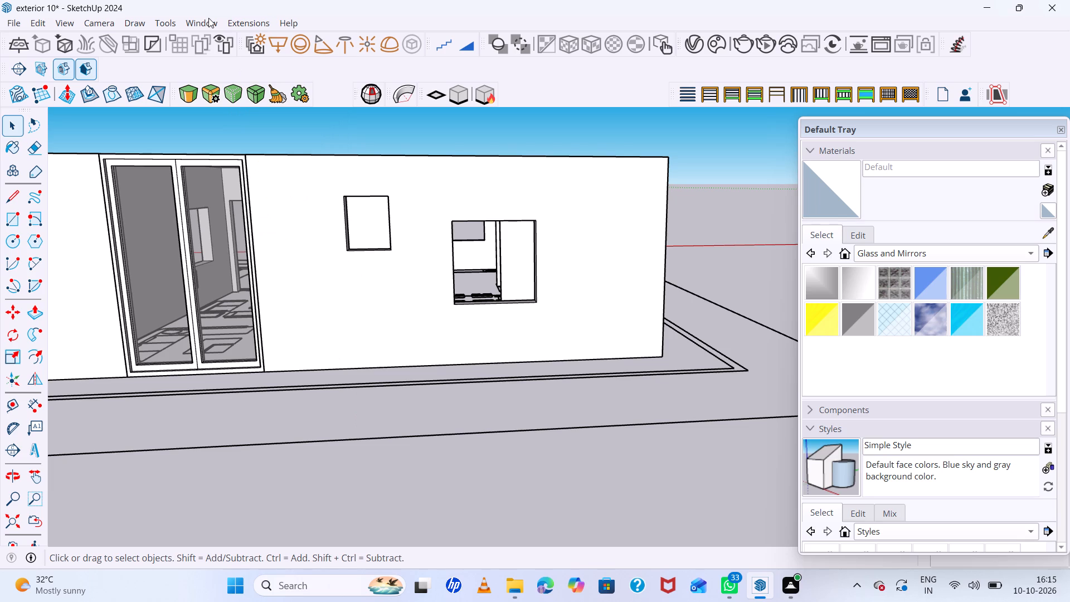
Search the 3D Warehouse for "window".
click(205, 22)
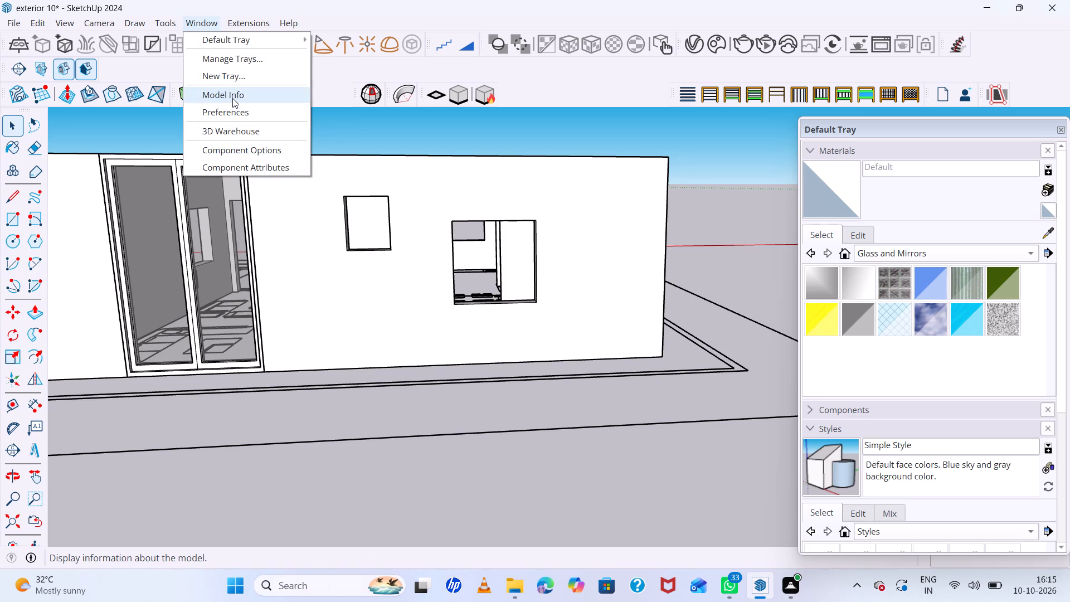
click(234, 130)
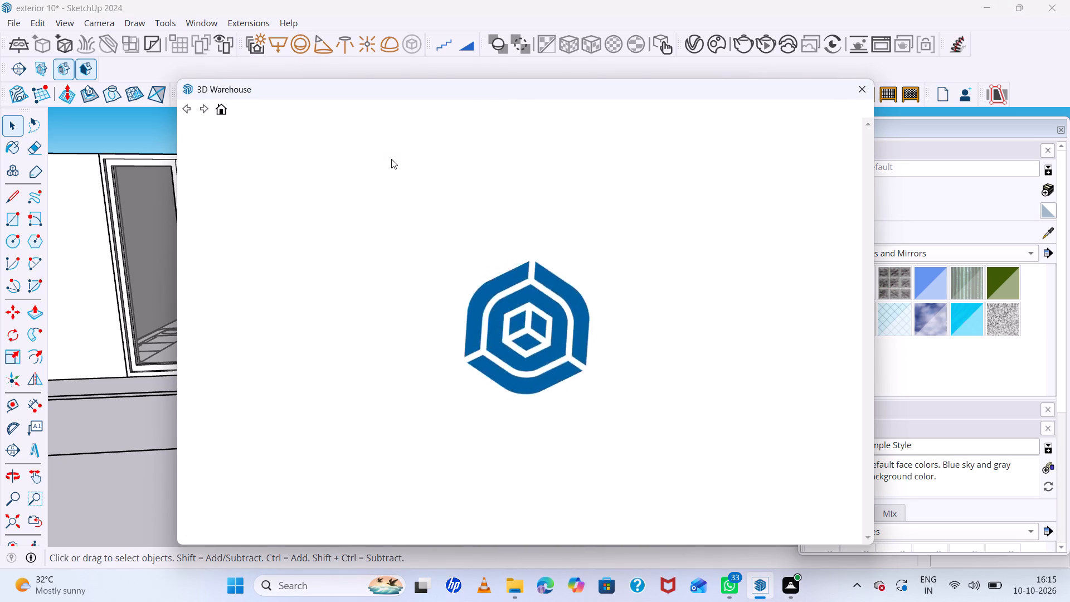
click(427, 144)
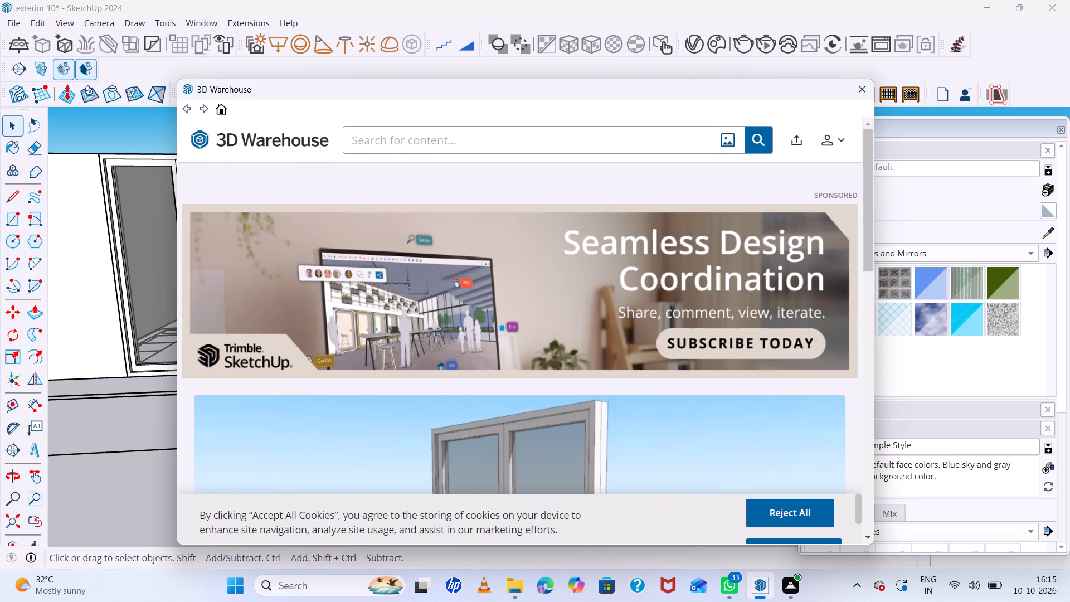
text(window)
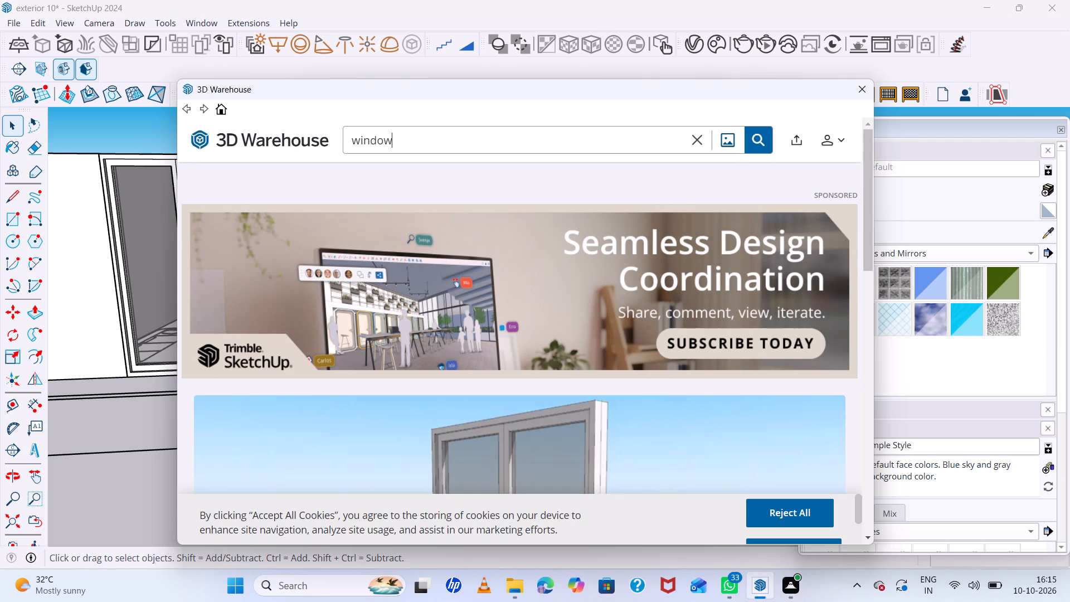
key(Return)
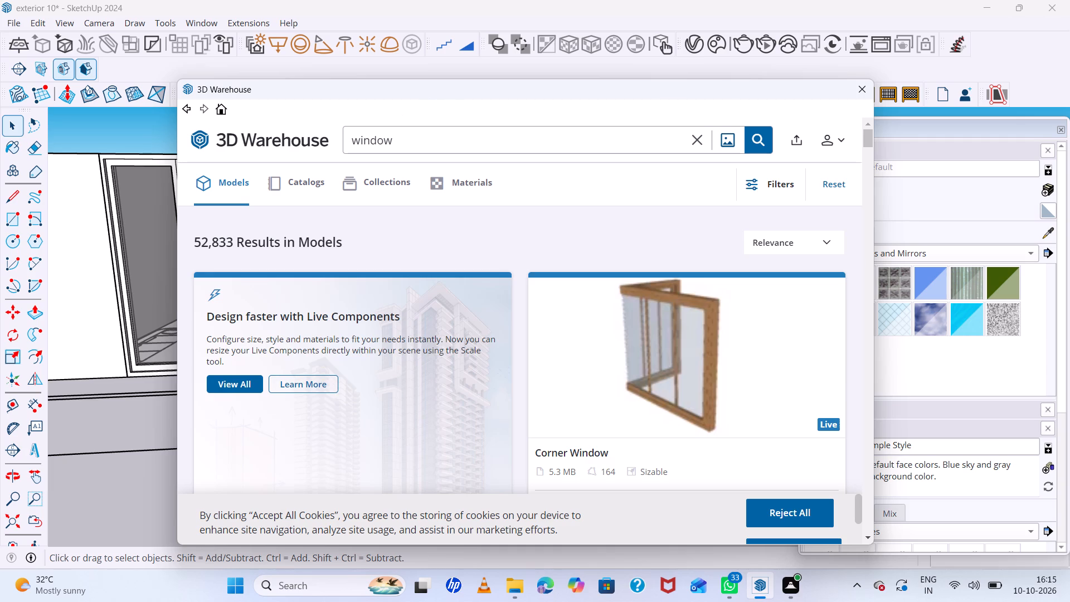
Find the white two-pane, blue-glazed Window described as 120x110cm and load it directly into the model.
scroll(500, 316, down, 11)
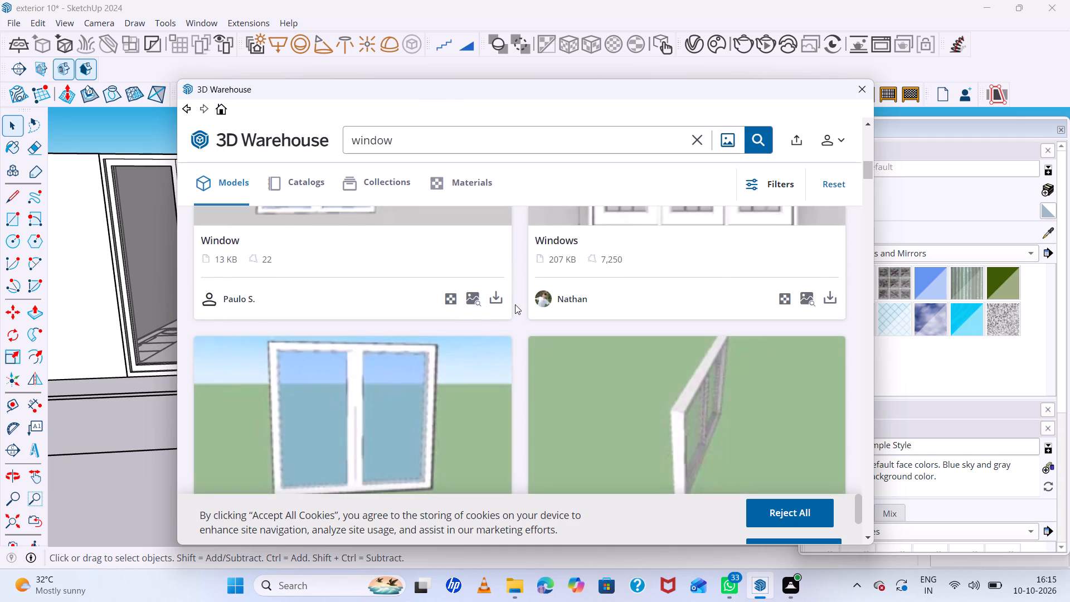
scroll(516, 304, down, 3)
scroll(655, 312, down, 4)
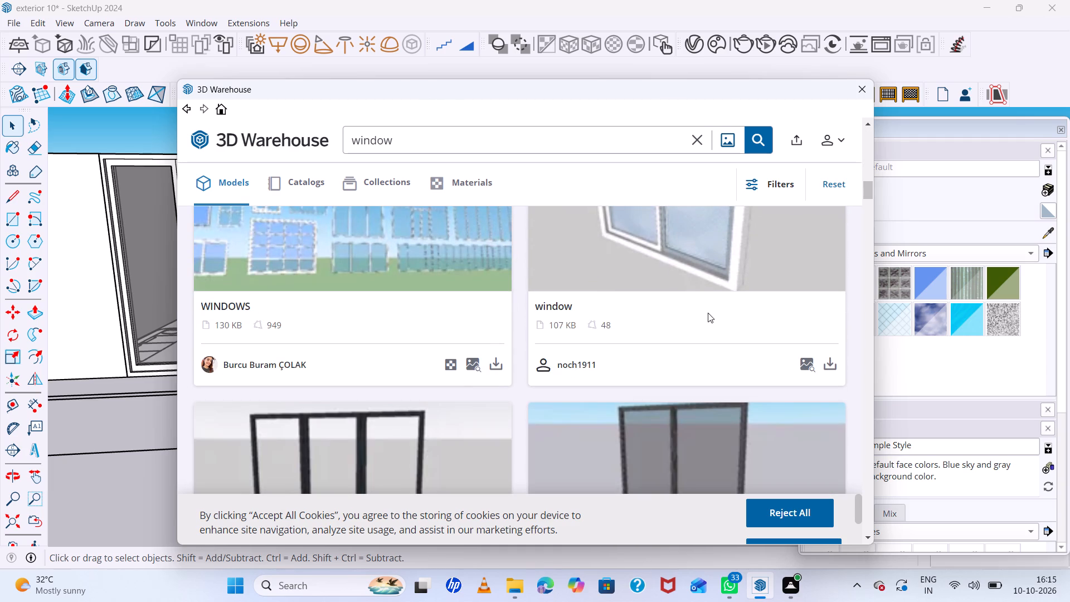
scroll(649, 299, down, 6)
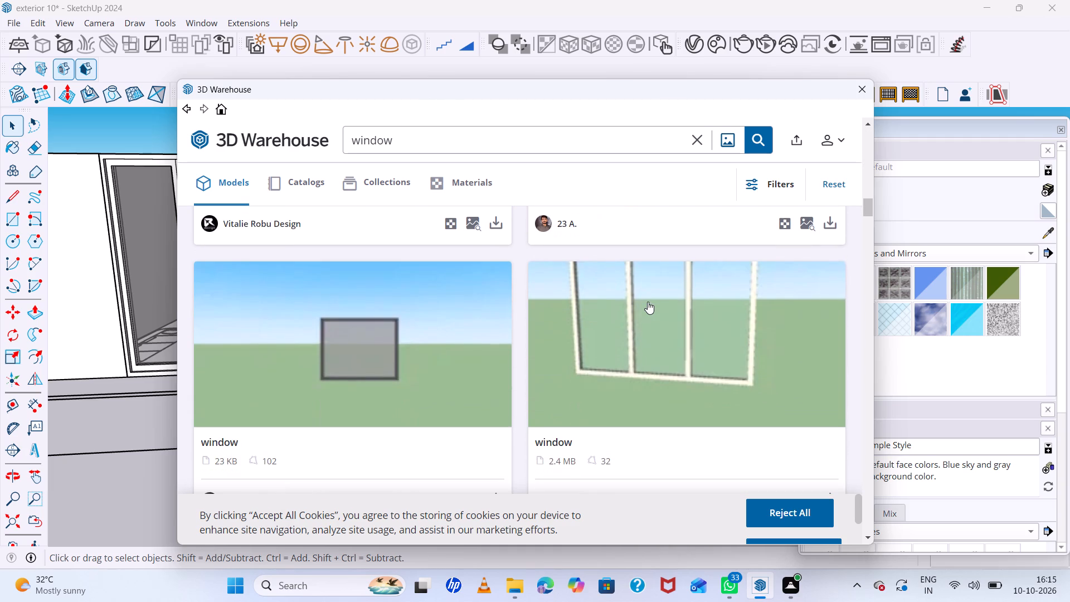
scroll(647, 302, down, 4)
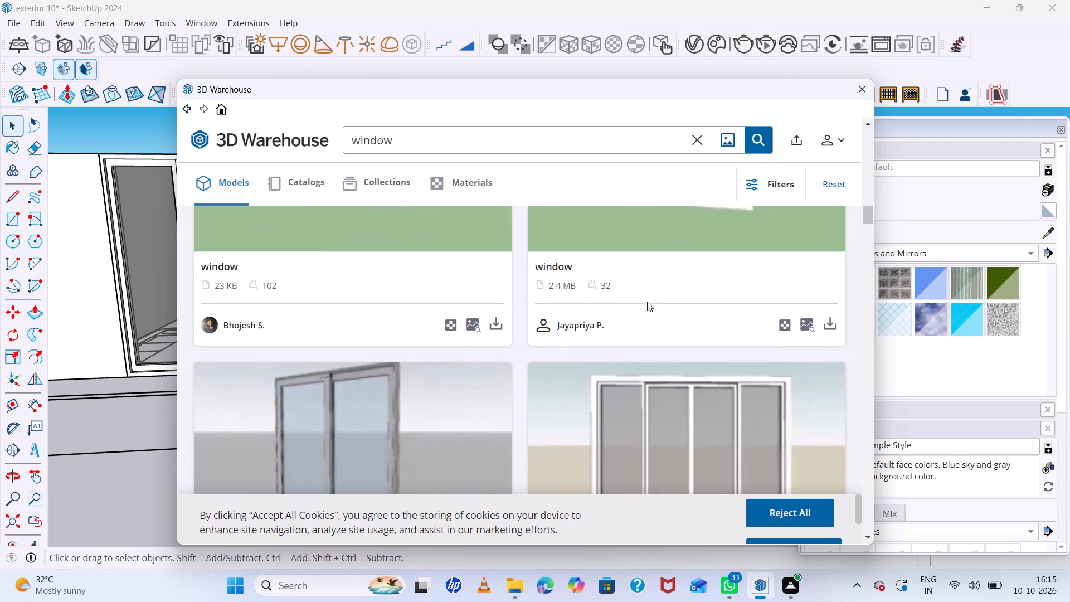
scroll(647, 302, up, 2)
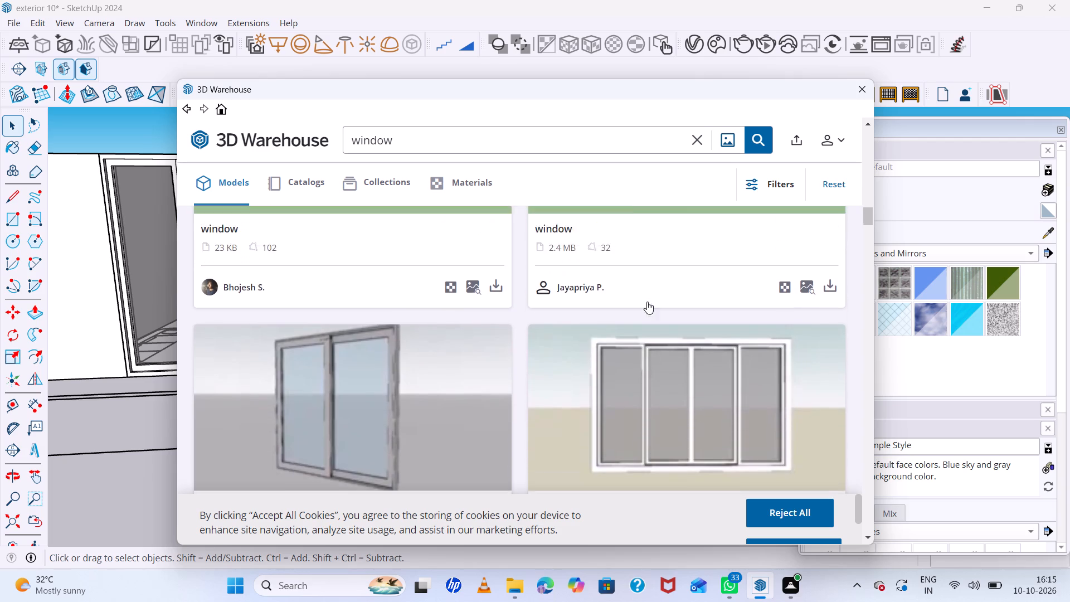
scroll(647, 302, up, 15)
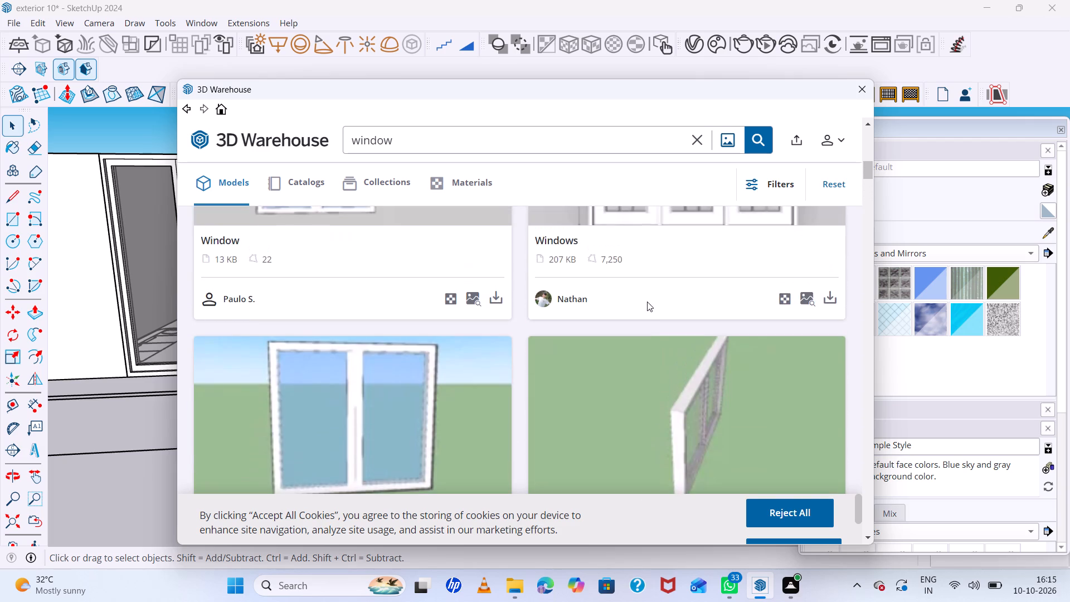
scroll(647, 302, up, 6)
scroll(647, 302, down, 5)
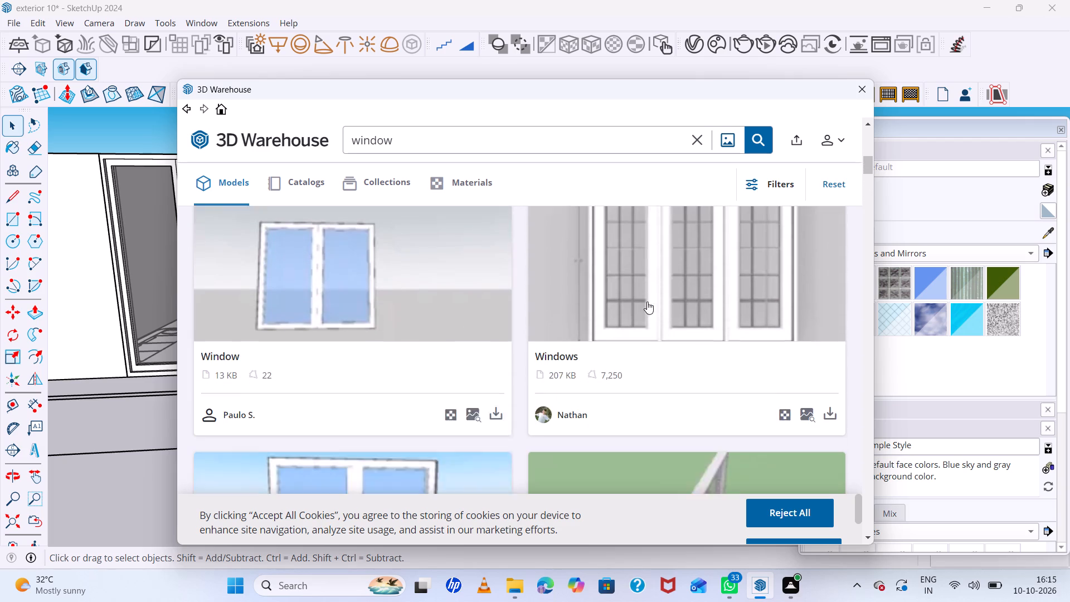
click(449, 274)
scroll(609, 298, down, 2)
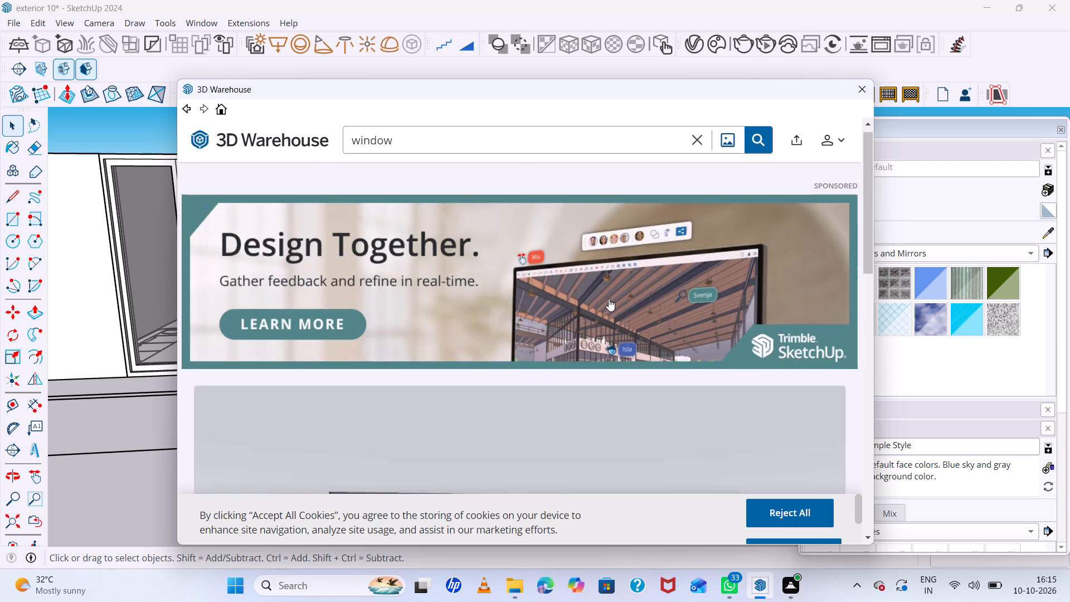
scroll(609, 299, down, 7)
click(724, 295)
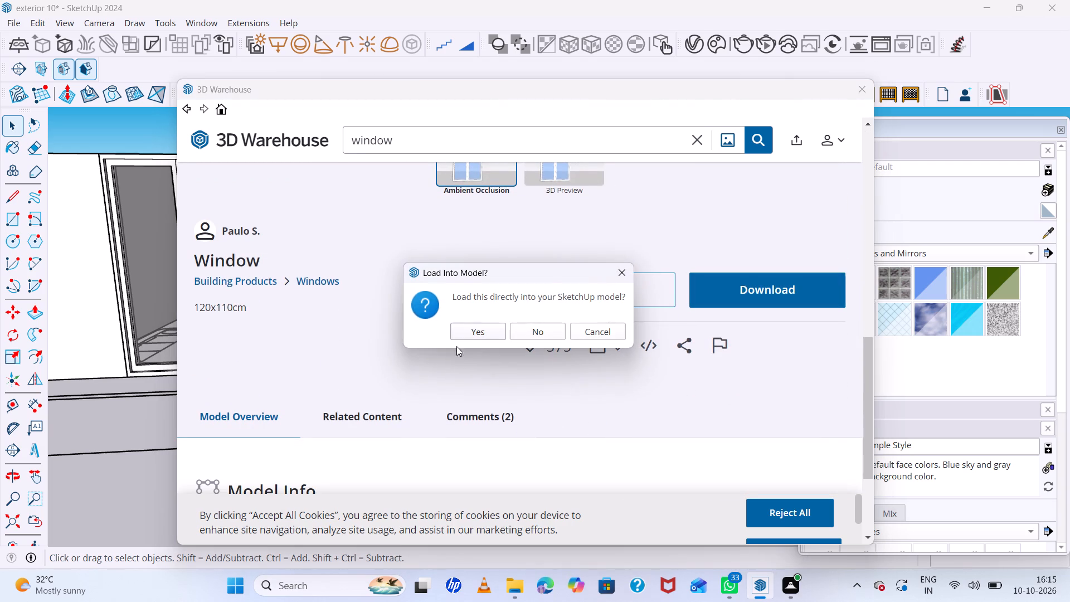
double_click(465, 338)
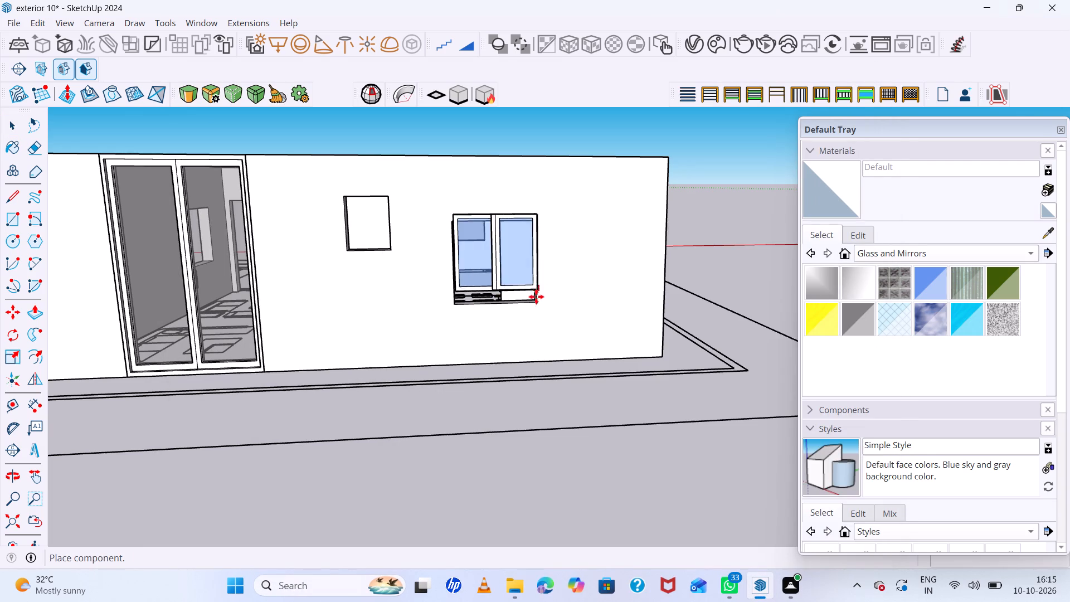
Place the two-pane window at the side wall's larger opening and move it about 6" to align with the opening's lower corner.
scroll(536, 298, up, 4)
click(536, 305)
scroll(536, 305, up, 1)
middle_drag(536, 305, 461, 358)
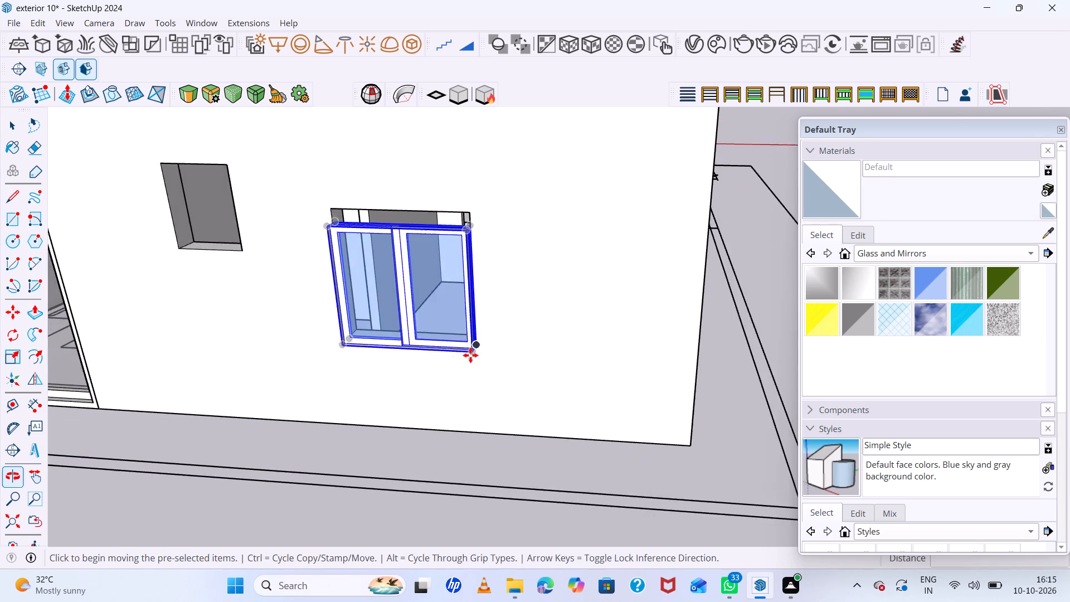
scroll(479, 353, up, 6)
double_click(463, 352)
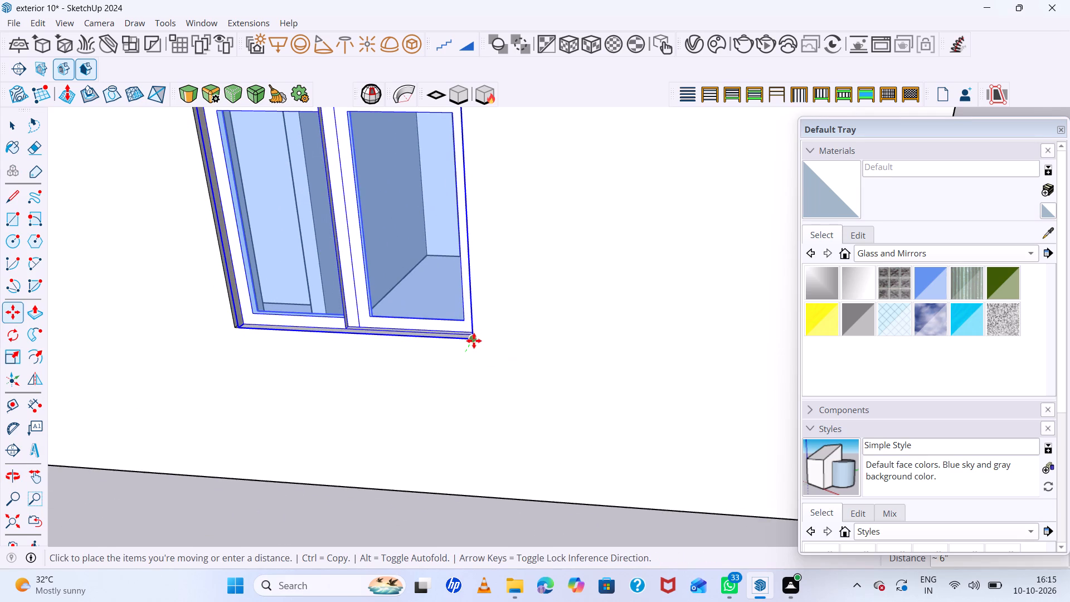
scroll(472, 346, up, 6)
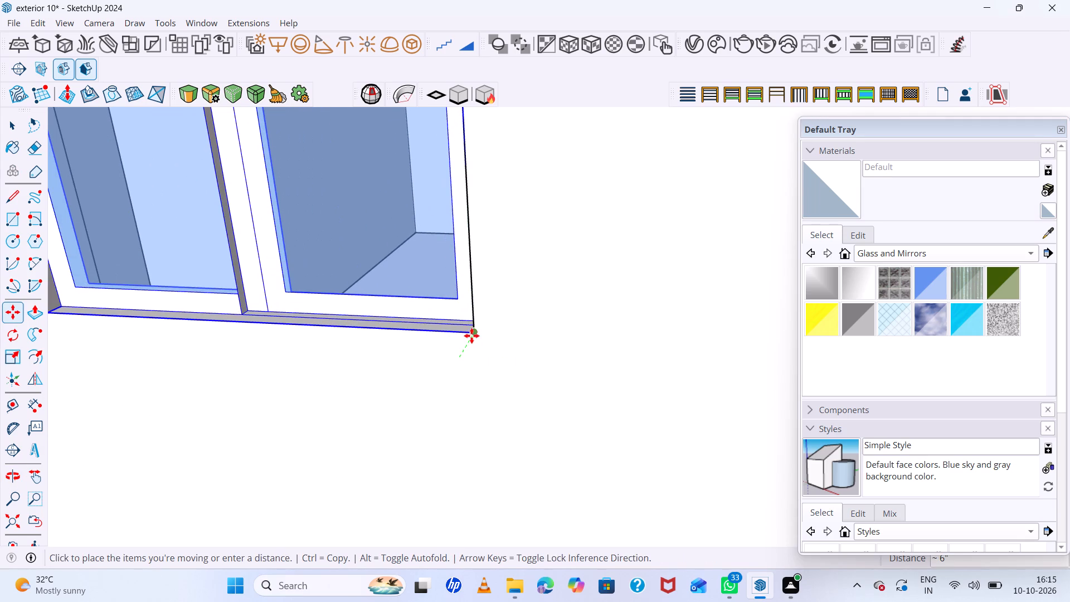
click(471, 337)
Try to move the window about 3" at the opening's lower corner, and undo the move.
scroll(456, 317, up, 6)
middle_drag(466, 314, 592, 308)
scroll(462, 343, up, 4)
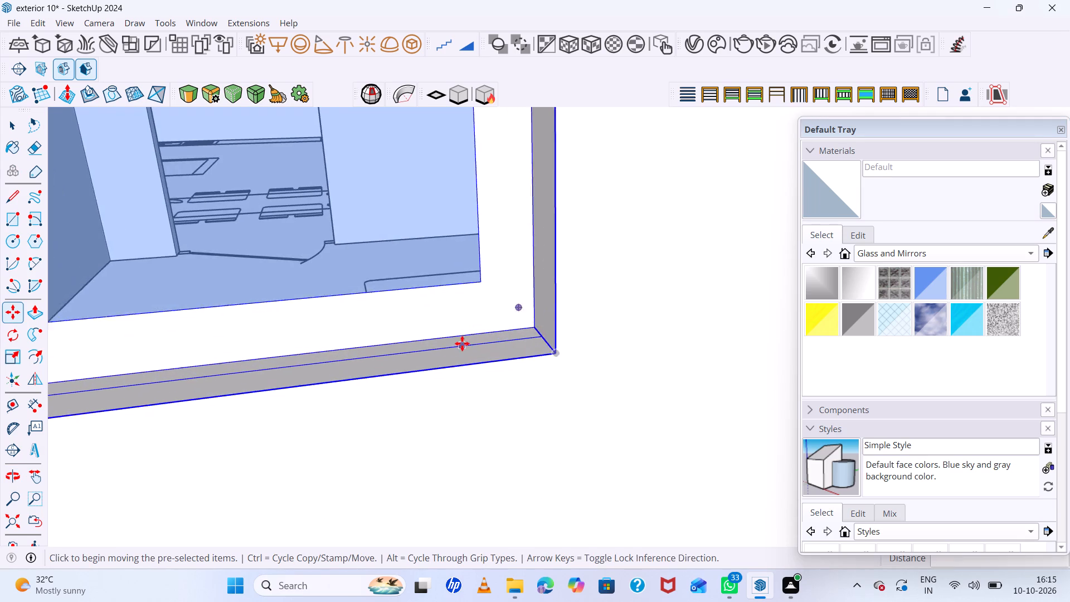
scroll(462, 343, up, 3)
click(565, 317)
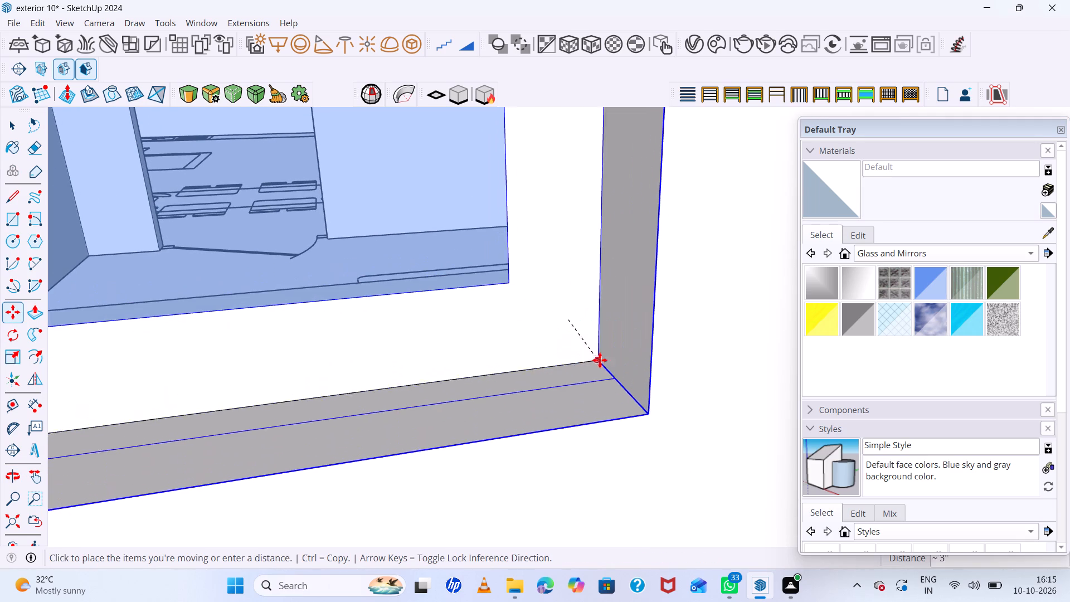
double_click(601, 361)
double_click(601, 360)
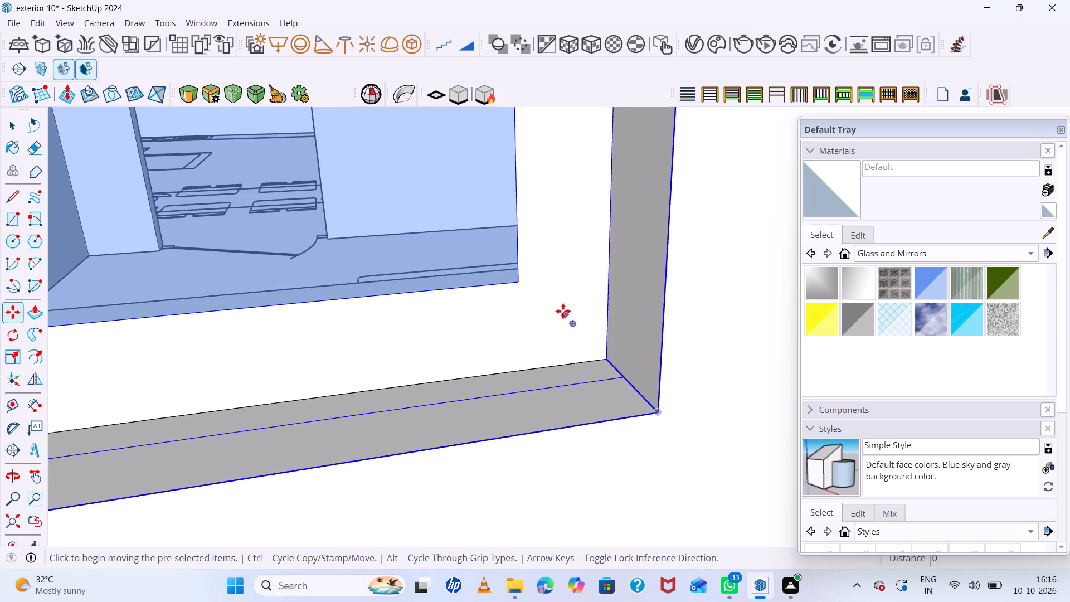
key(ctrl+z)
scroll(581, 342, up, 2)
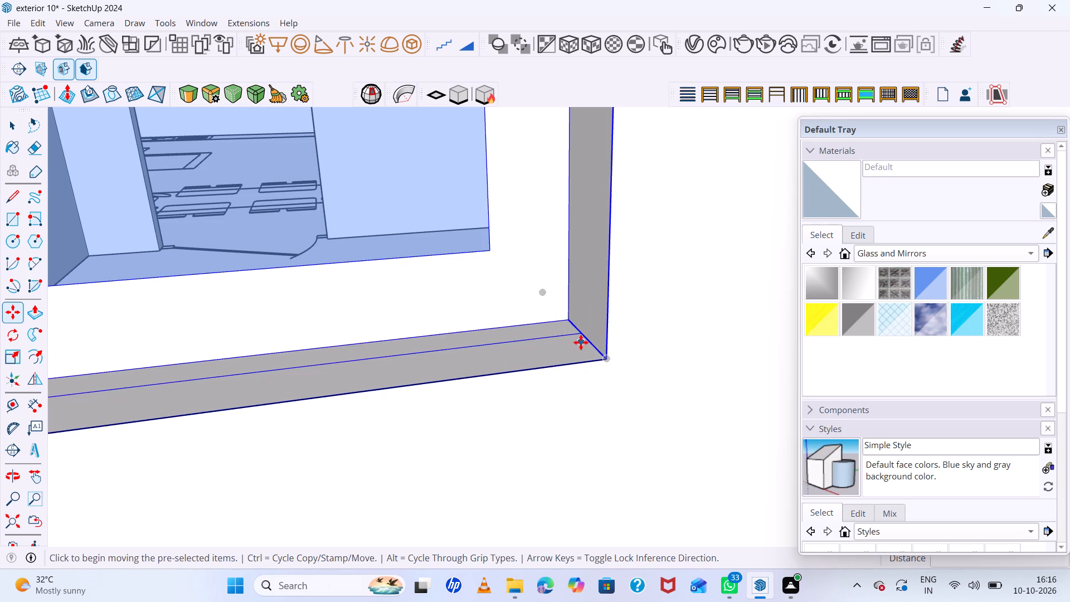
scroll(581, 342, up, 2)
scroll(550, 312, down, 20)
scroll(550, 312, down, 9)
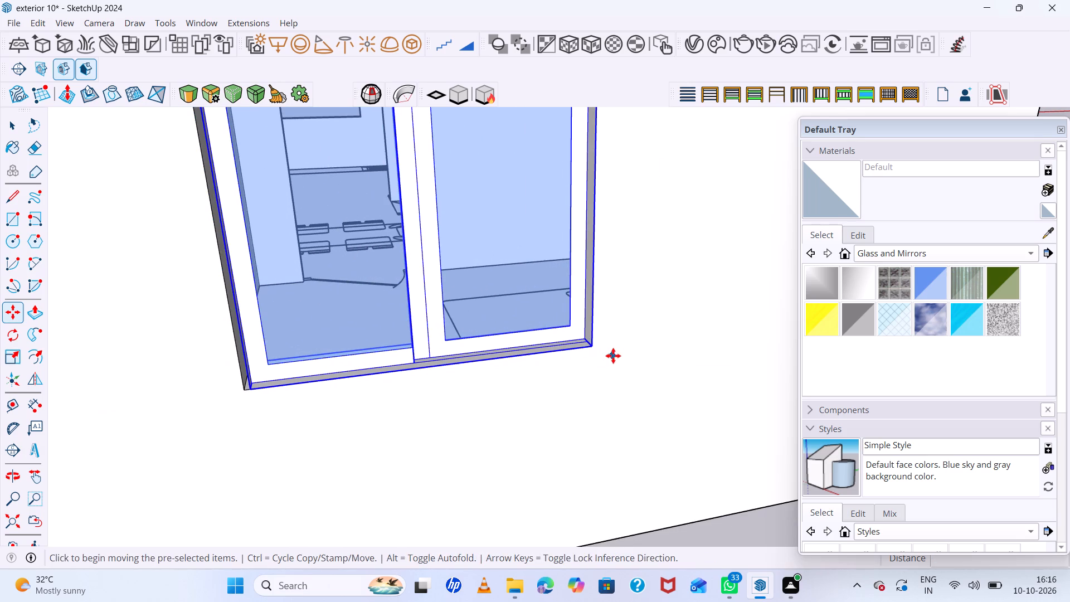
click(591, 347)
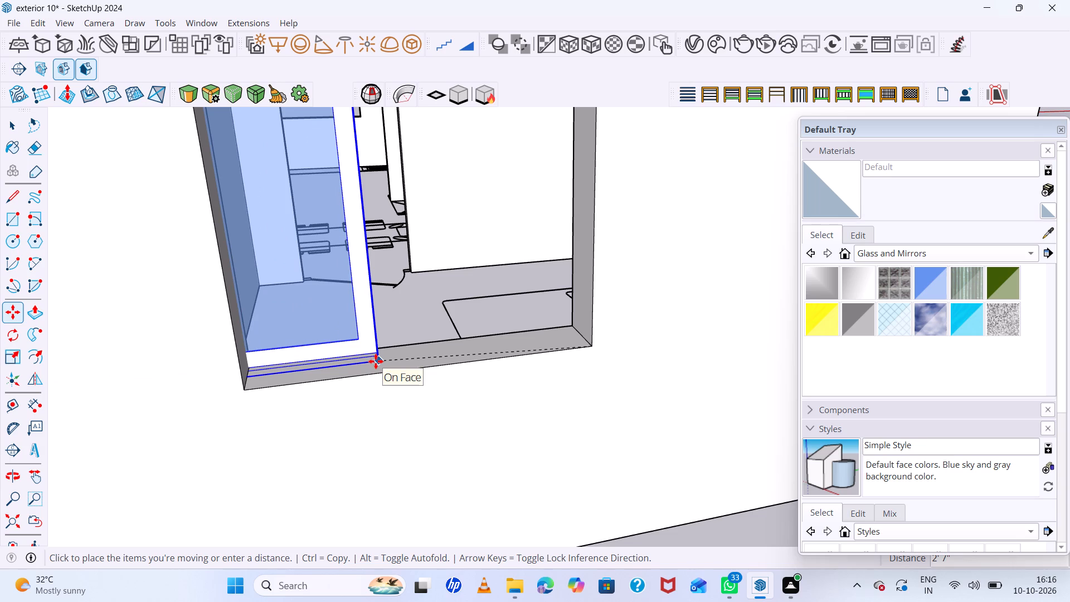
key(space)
Scale the window's width by about 1.02 so its side edge meets the side of the wall opening.
scroll(233, 358, up, 4)
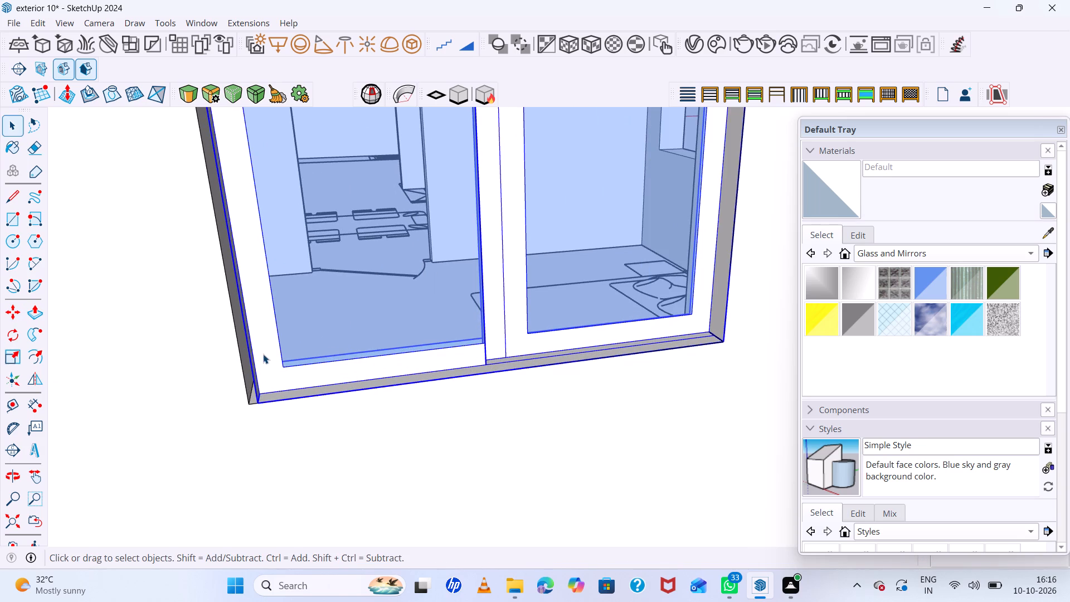
key(s)
scroll(266, 337, up, 3)
scroll(271, 393, down, 10)
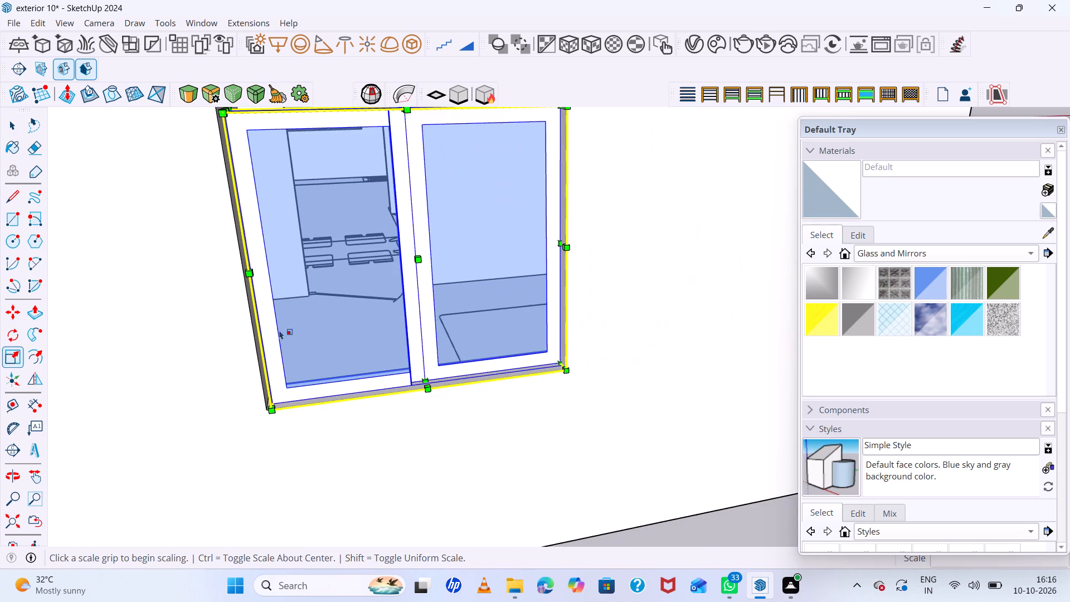
scroll(261, 293, up, 4)
click(245, 268)
double_click(240, 268)
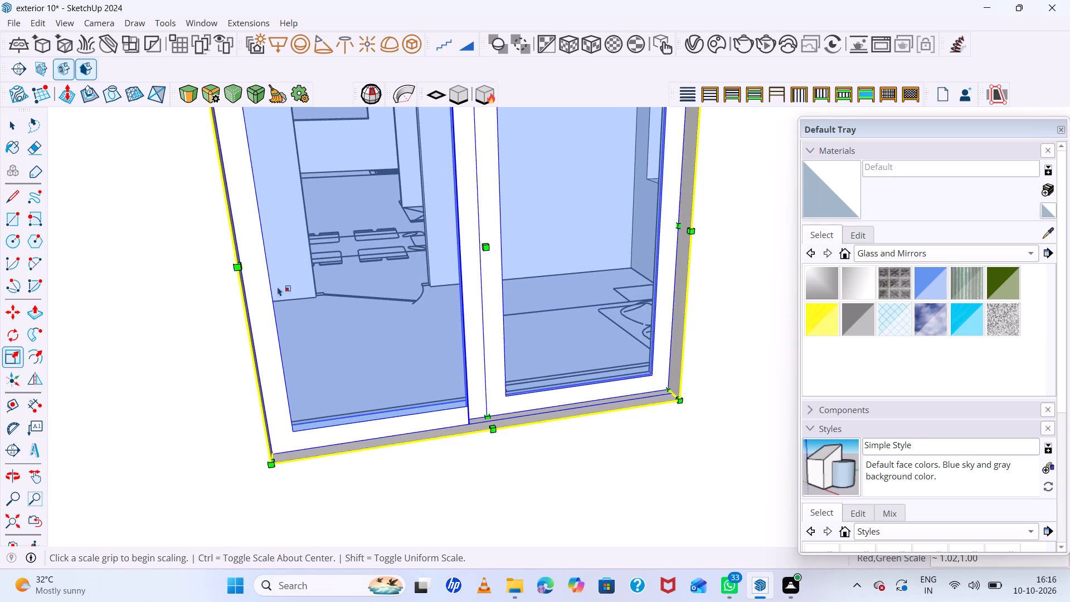
key(space)
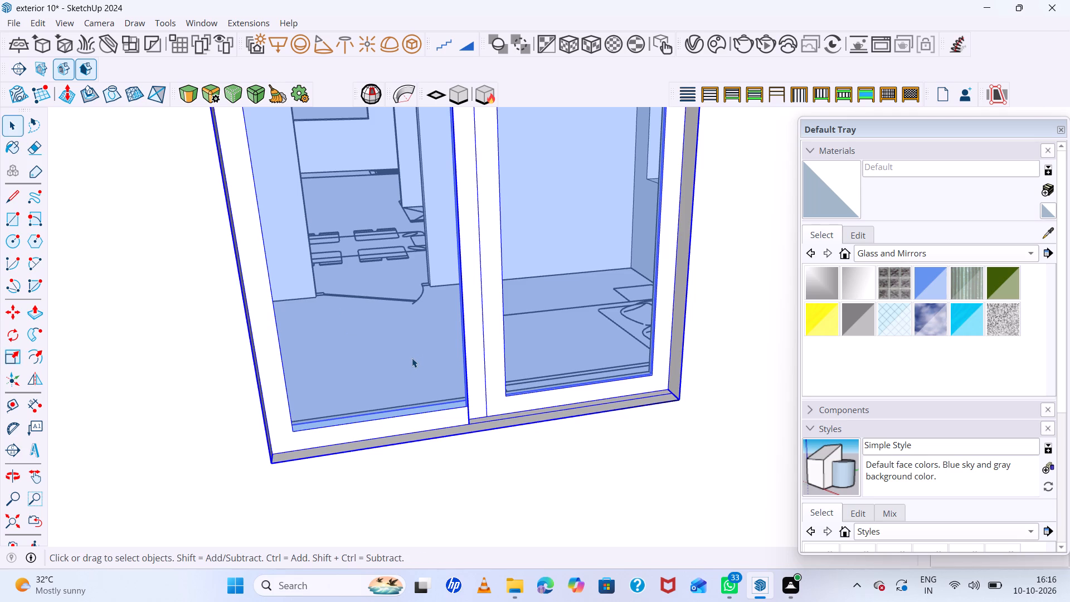
Copy the fitted two-pane window from its lower corner to the open area outside the side wall, about 16' 10" away.
key(m)
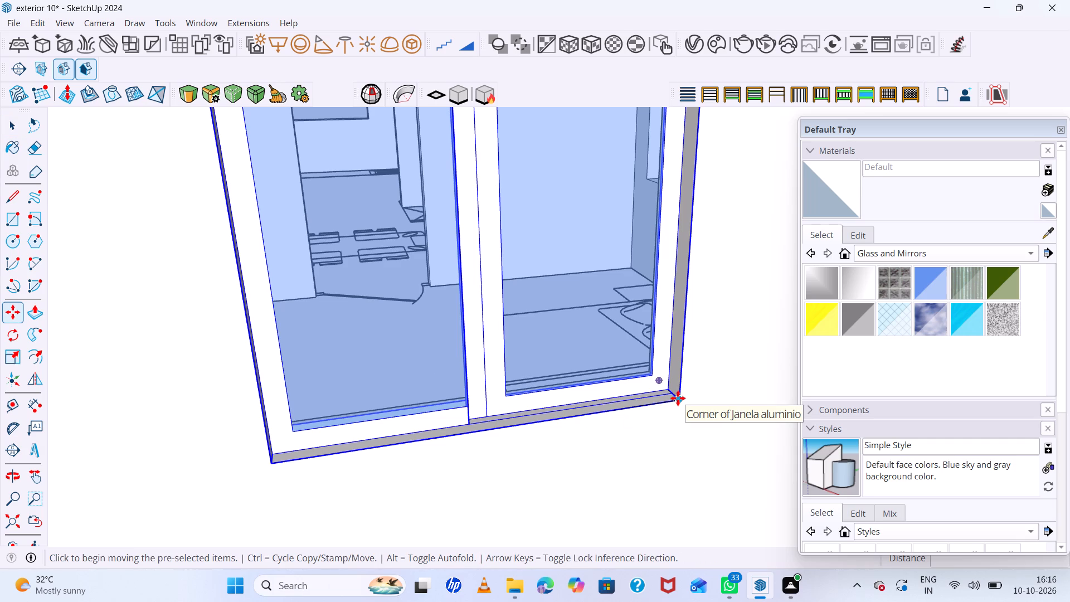
click(678, 398)
scroll(427, 428, down, 3)
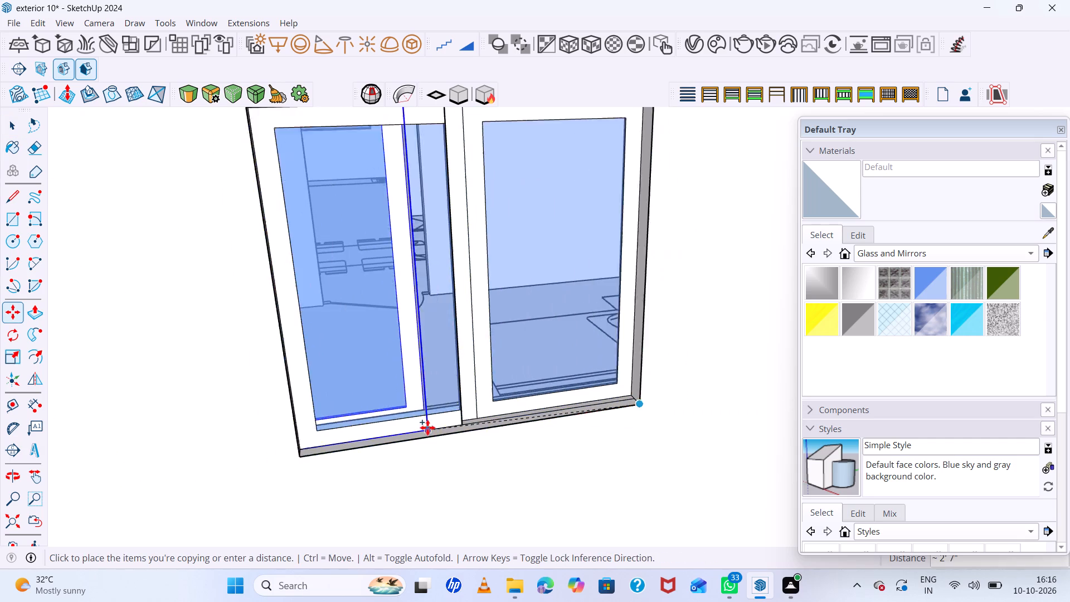
scroll(427, 428, down, 2)
scroll(558, 426, down, 12)
scroll(274, 400, down, 1)
middle_drag(280, 396, 629, 336)
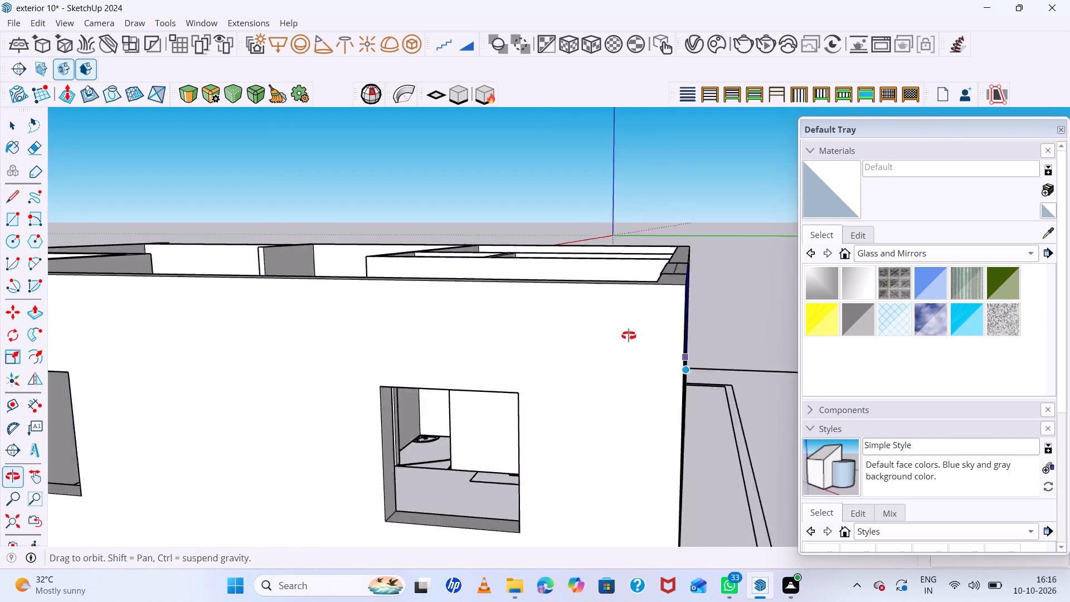
middle_drag(629, 336, 632, 336)
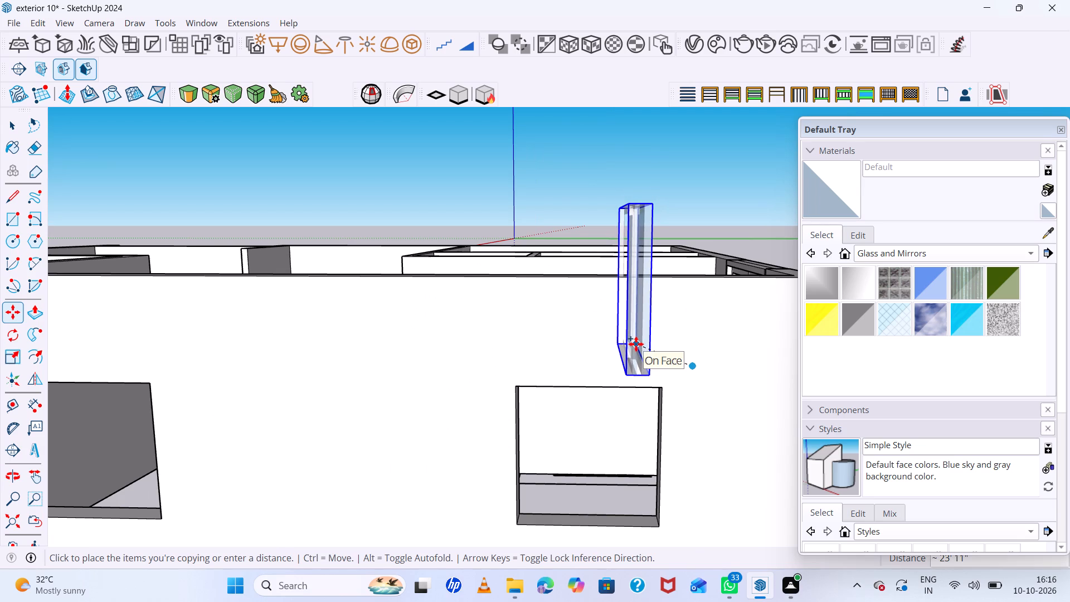
scroll(559, 364, down, 5)
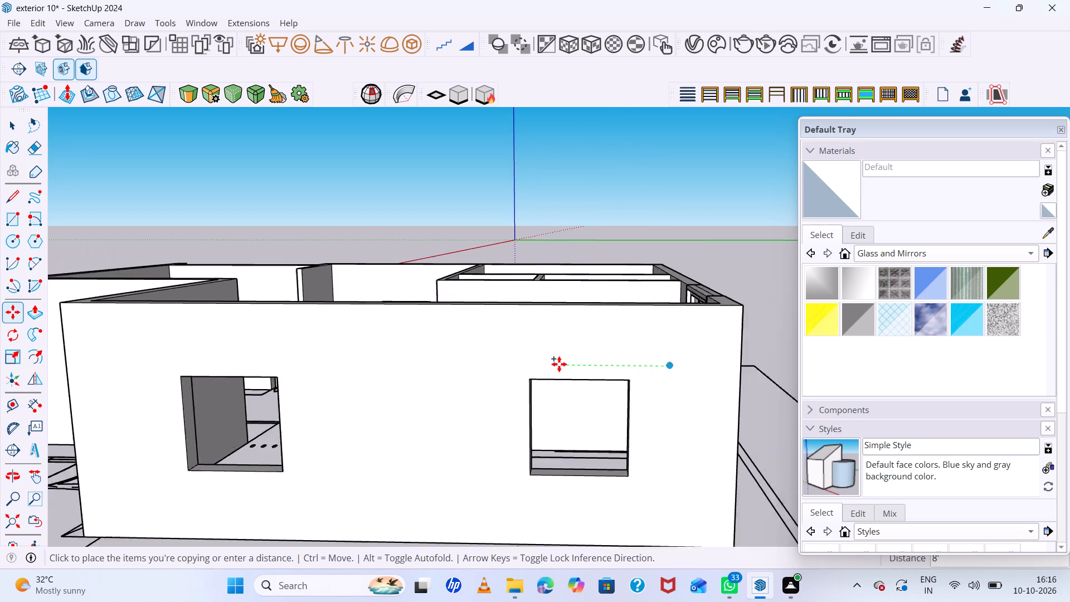
scroll(559, 361, down, 10)
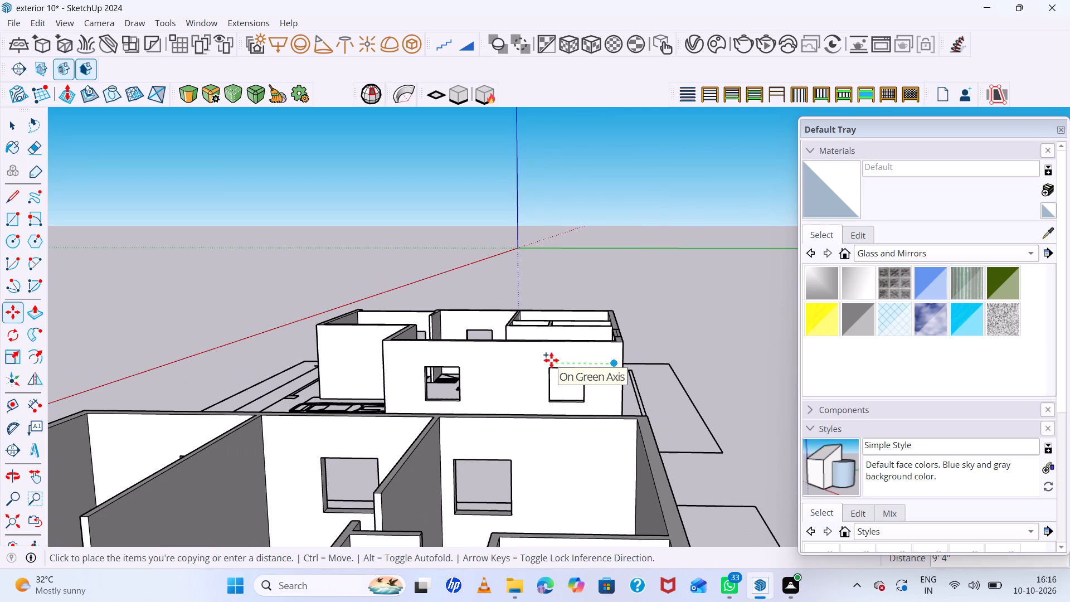
scroll(563, 410, down, 6)
scroll(555, 365, down, 4)
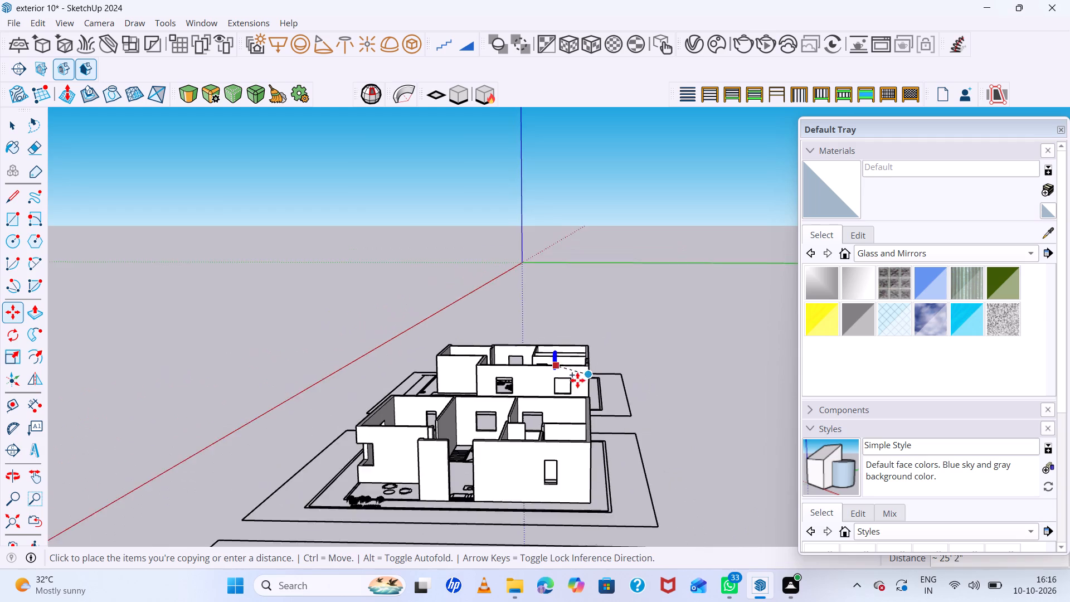
scroll(587, 385, up, 13)
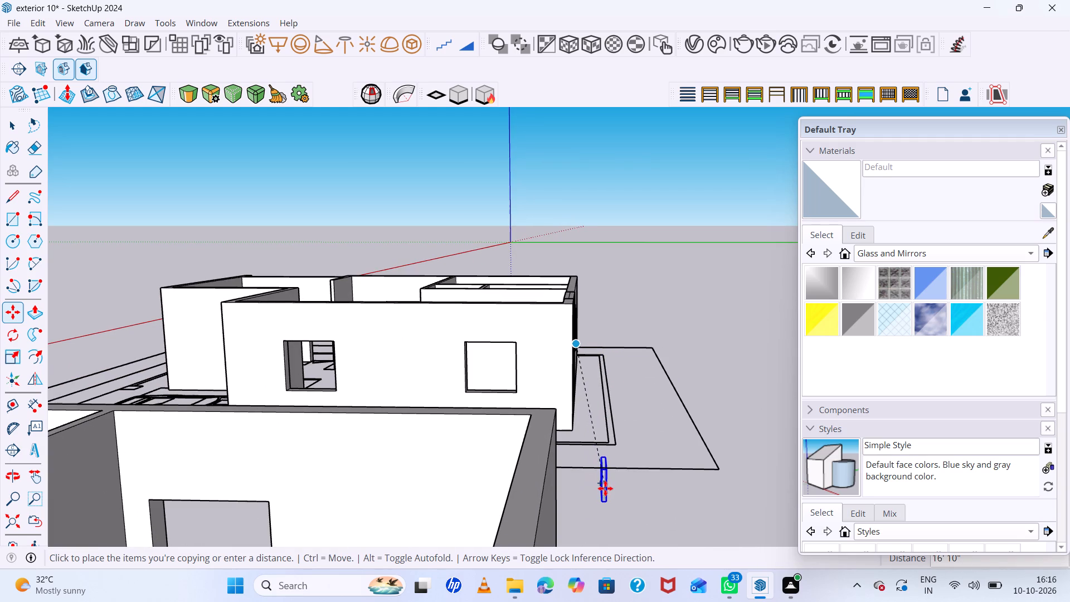
click(605, 488)
Scale the height of the two-pane window in the side wall so its top edge meets the top of the opening.
scroll(559, 376, up, 6)
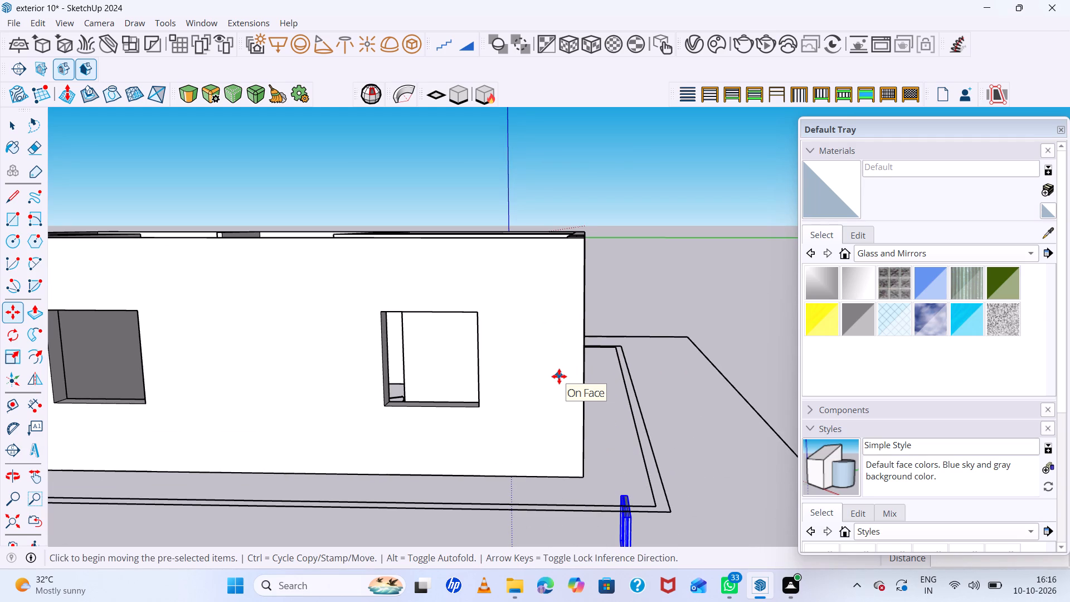
scroll(559, 376, down, 3)
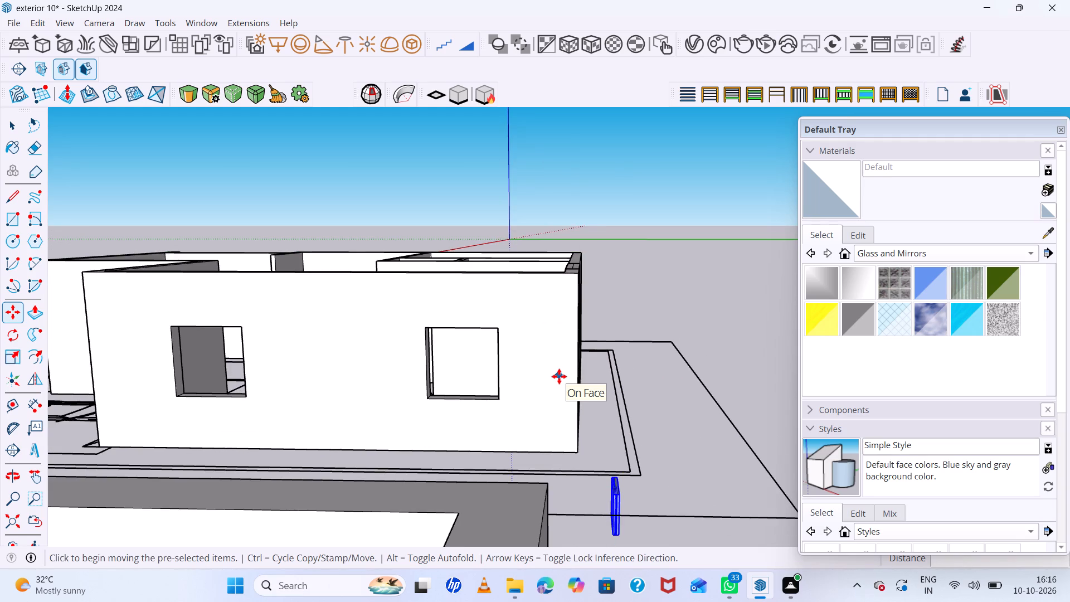
scroll(559, 376, down, 4)
middle_drag(599, 381, 410, 375)
middle_click(402, 375)
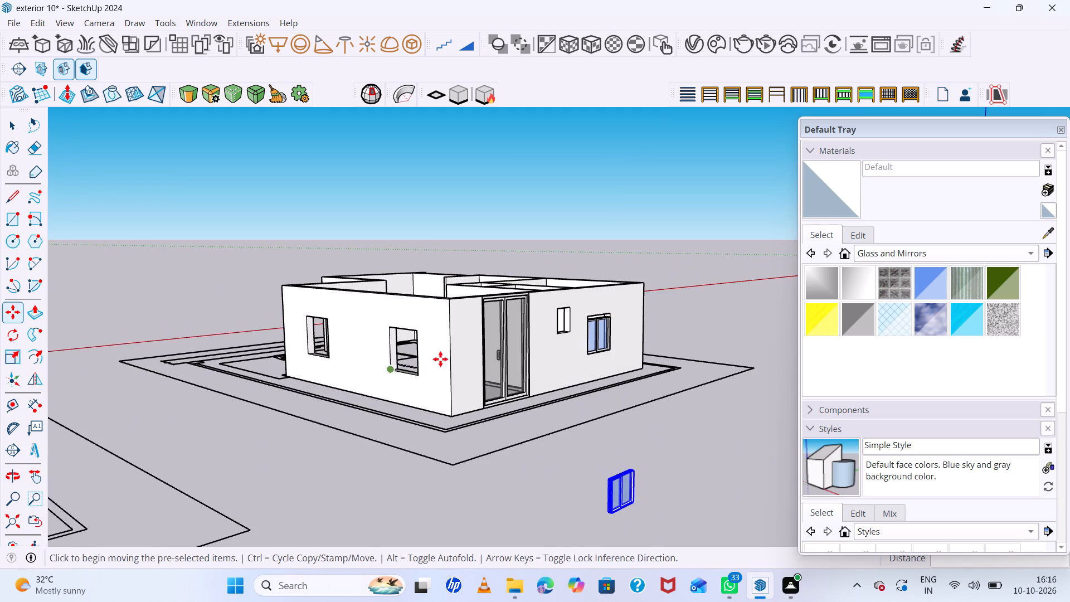
scroll(625, 333, up, 9)
middle_drag(635, 328, 539, 352)
scroll(526, 347, up, 5)
key(space)
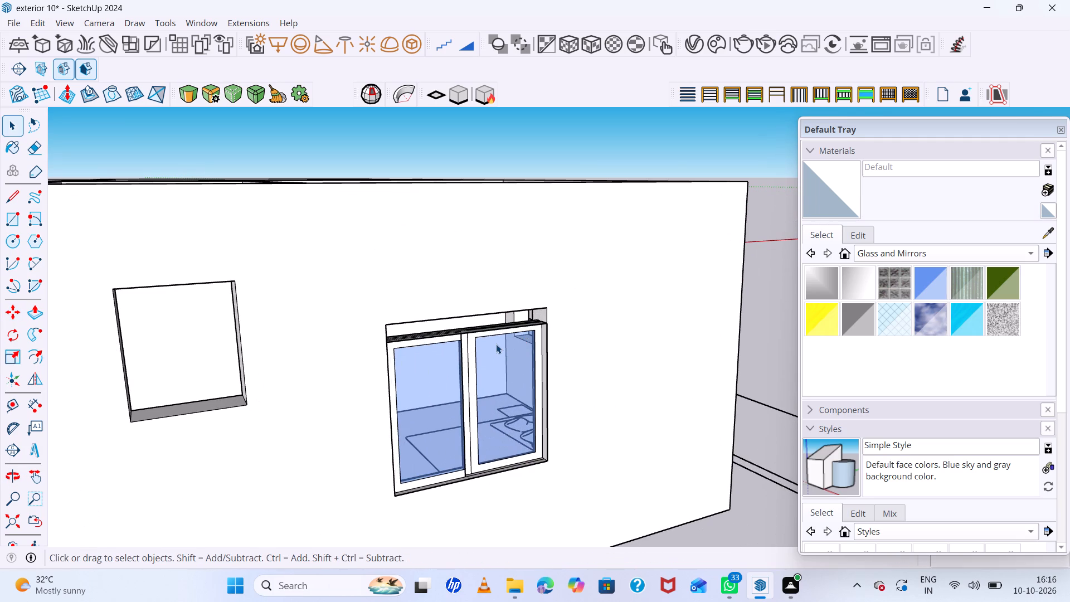
key(s)
click(496, 344)
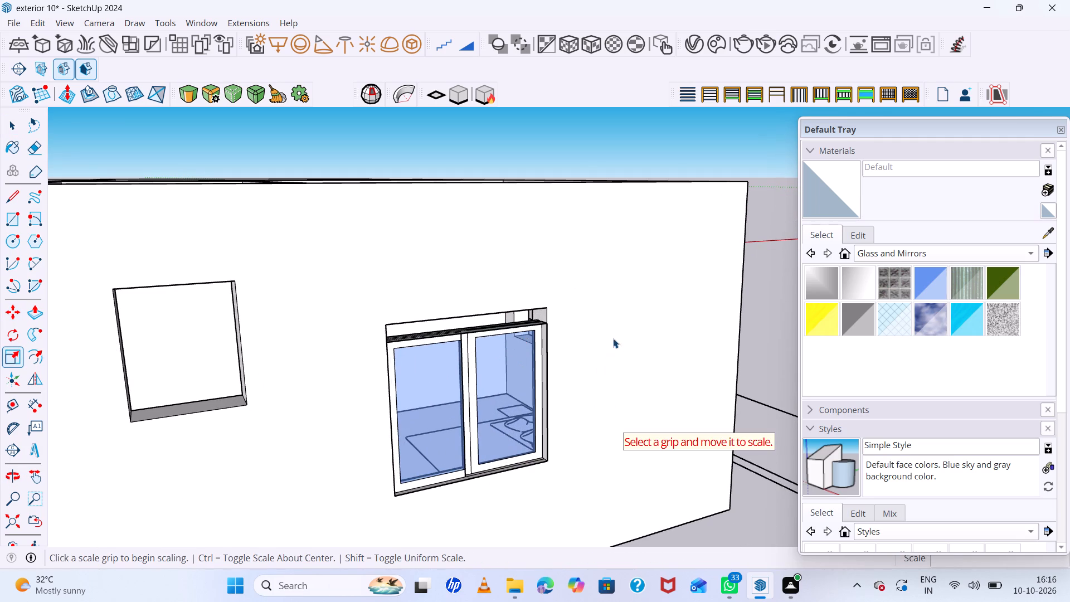
key(space)
click(542, 373)
key(s)
scroll(478, 327, up, 2)
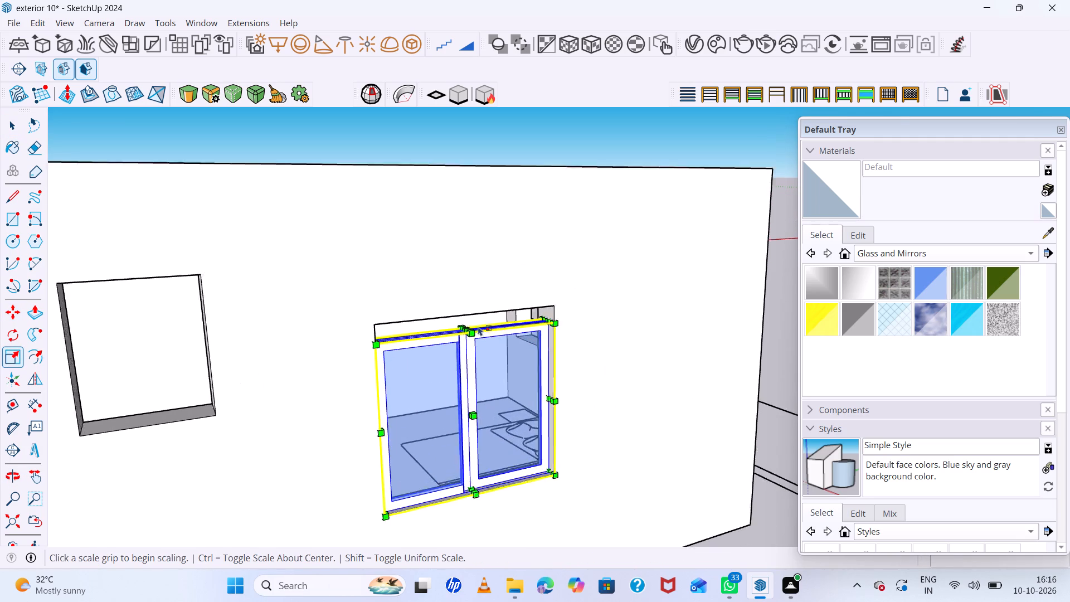
scroll(478, 326, up, 6)
click(451, 364)
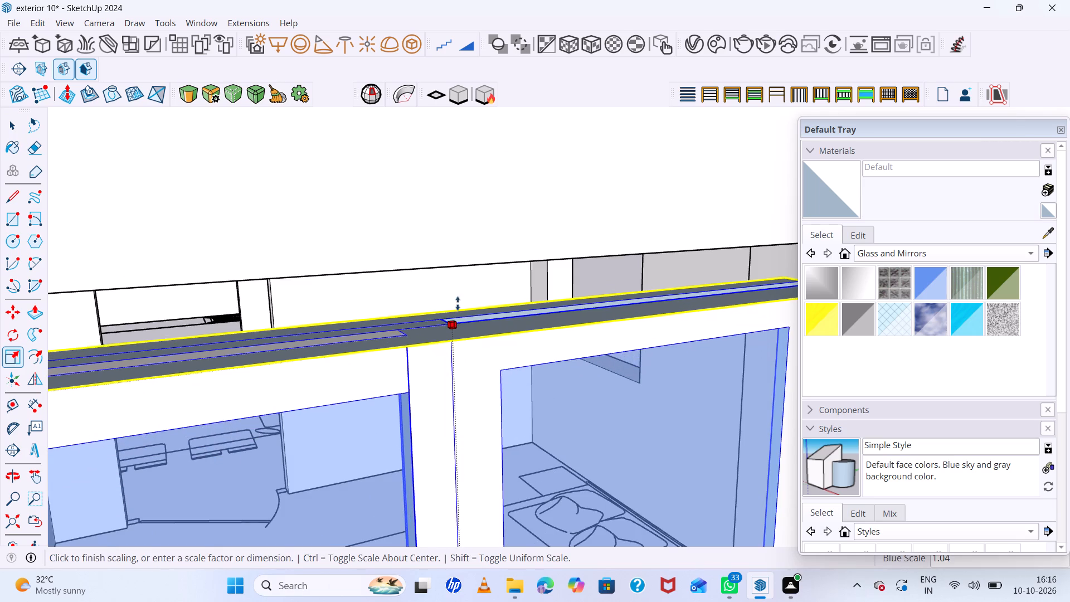
click(463, 255)
scroll(432, 303, down, 2)
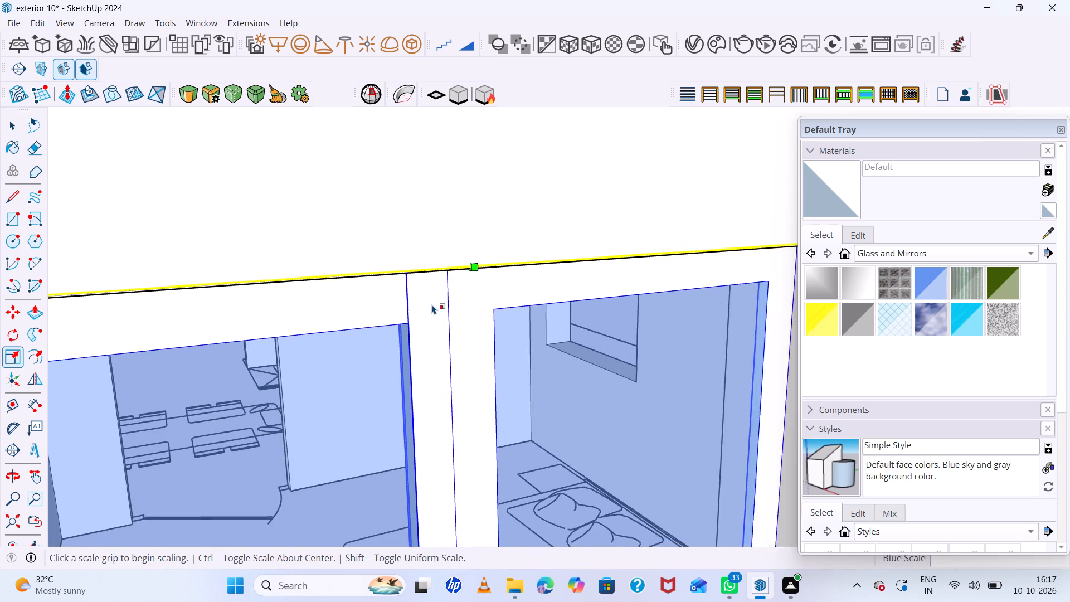
scroll(432, 304, down, 20)
scroll(432, 304, down, 2)
key(space)
click(729, 308)
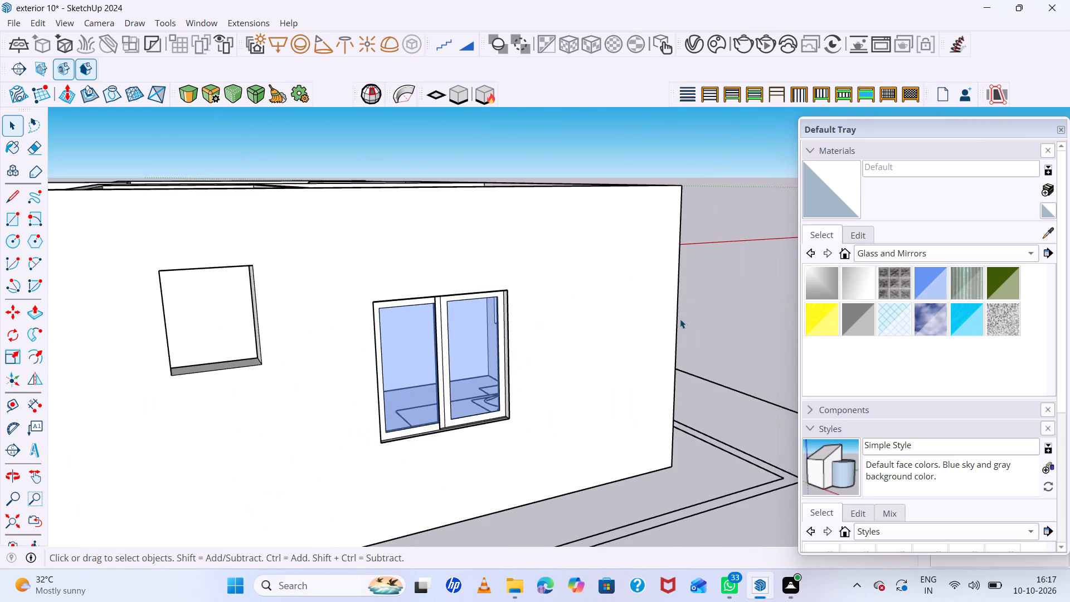
Select the window copy standing outside the side wall.
scroll(580, 341, up, 6)
scroll(571, 349, down, 1)
middle_drag(586, 353, 696, 346)
scroll(689, 333, down, 7)
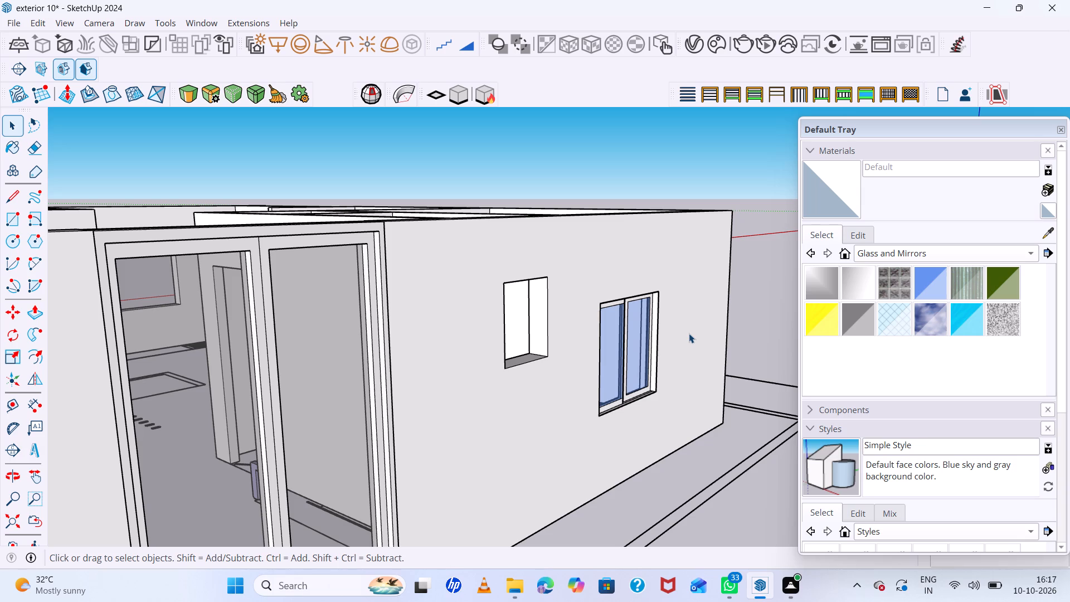
scroll(689, 333, down, 4)
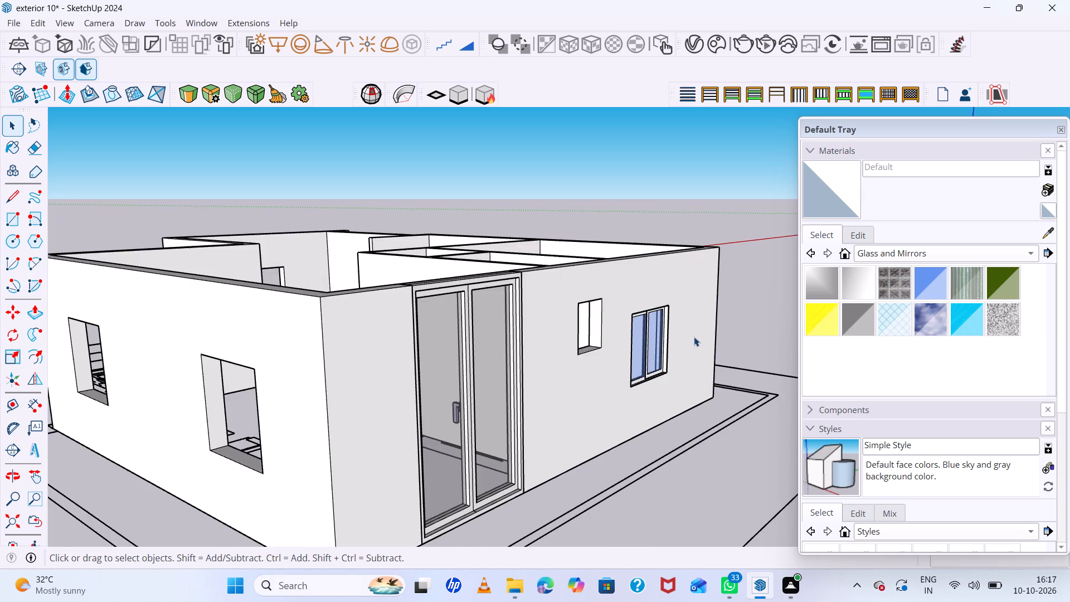
scroll(694, 336, up, 4)
scroll(625, 351, down, 13)
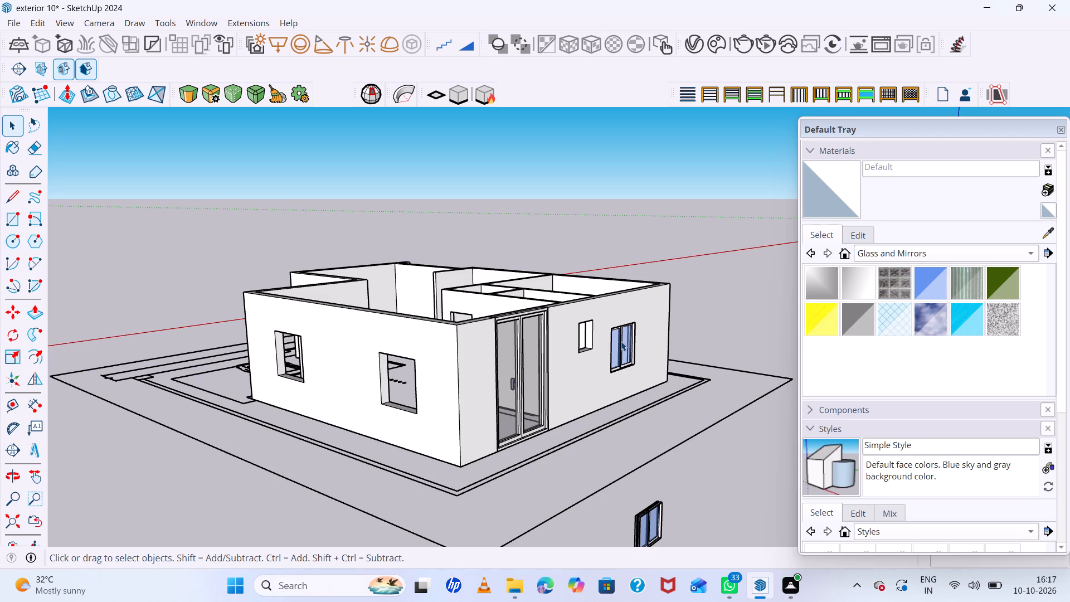
scroll(601, 327, down, 5)
click(630, 452)
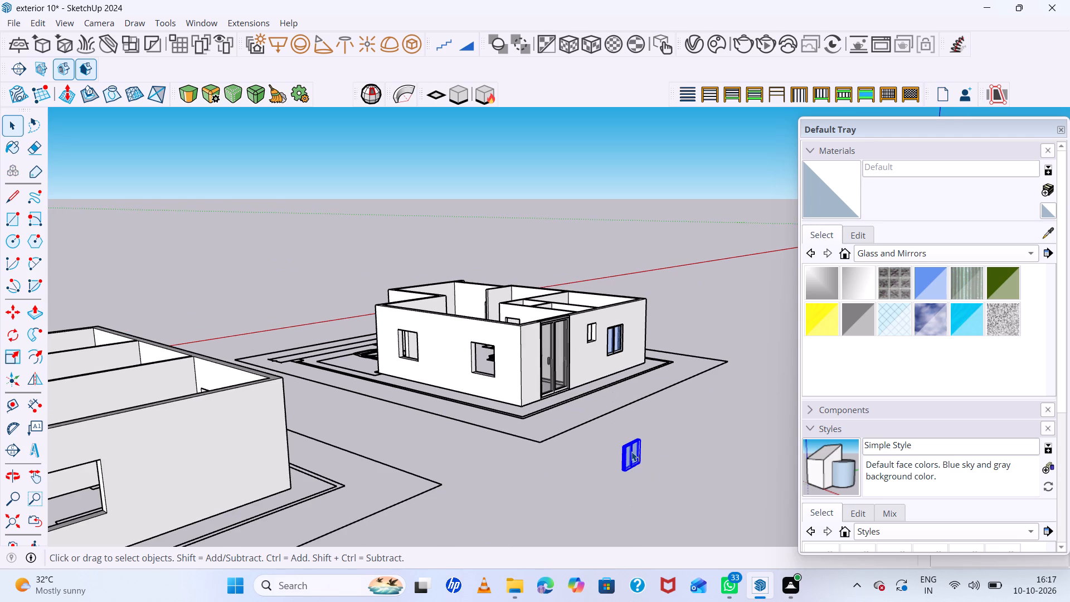
scroll(641, 457, up, 6)
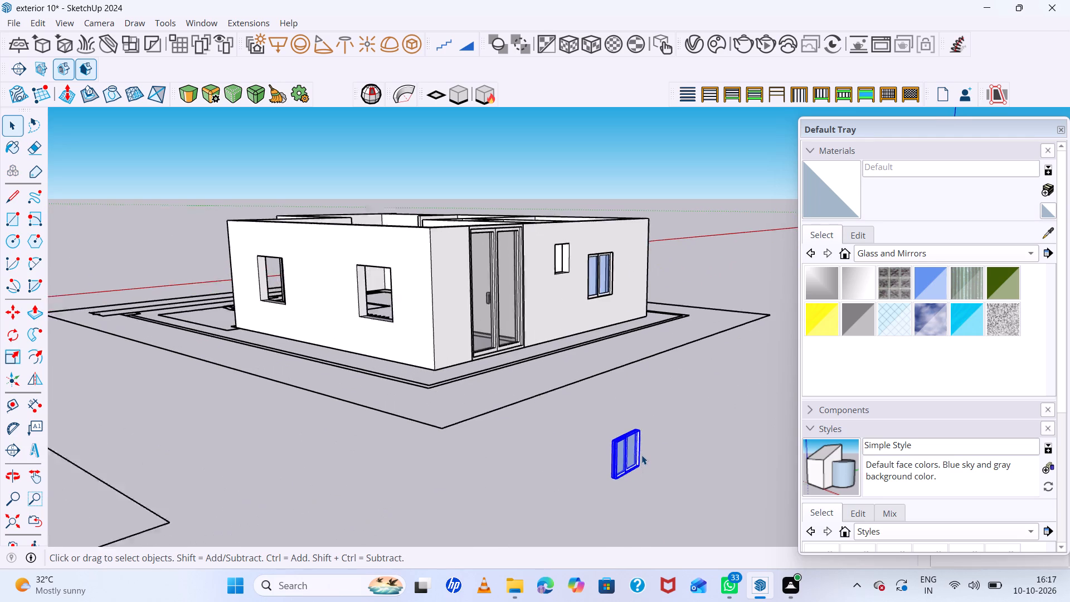
scroll(641, 455, up, 7)
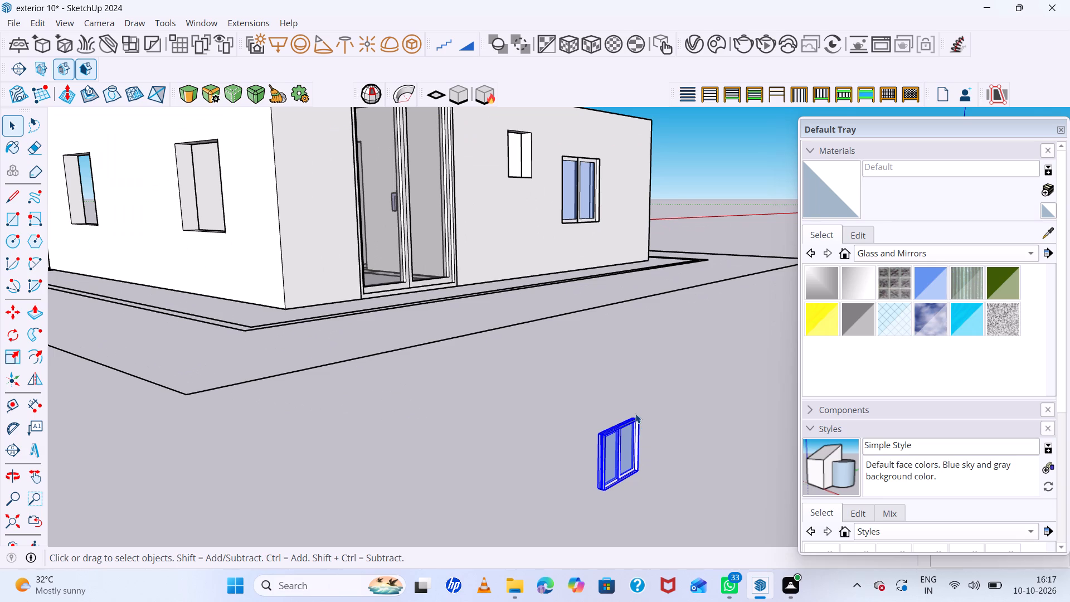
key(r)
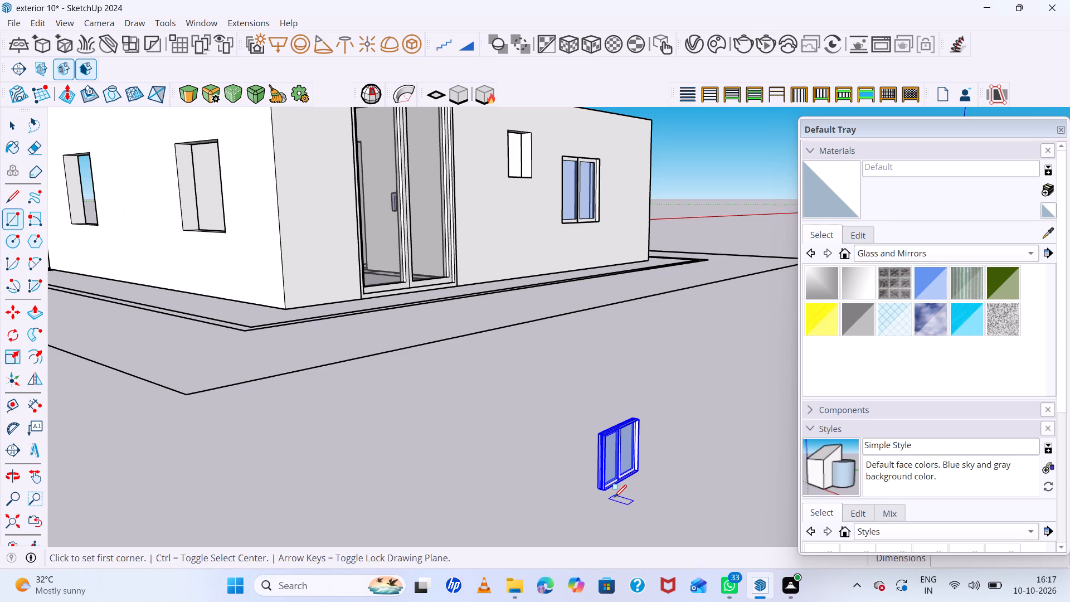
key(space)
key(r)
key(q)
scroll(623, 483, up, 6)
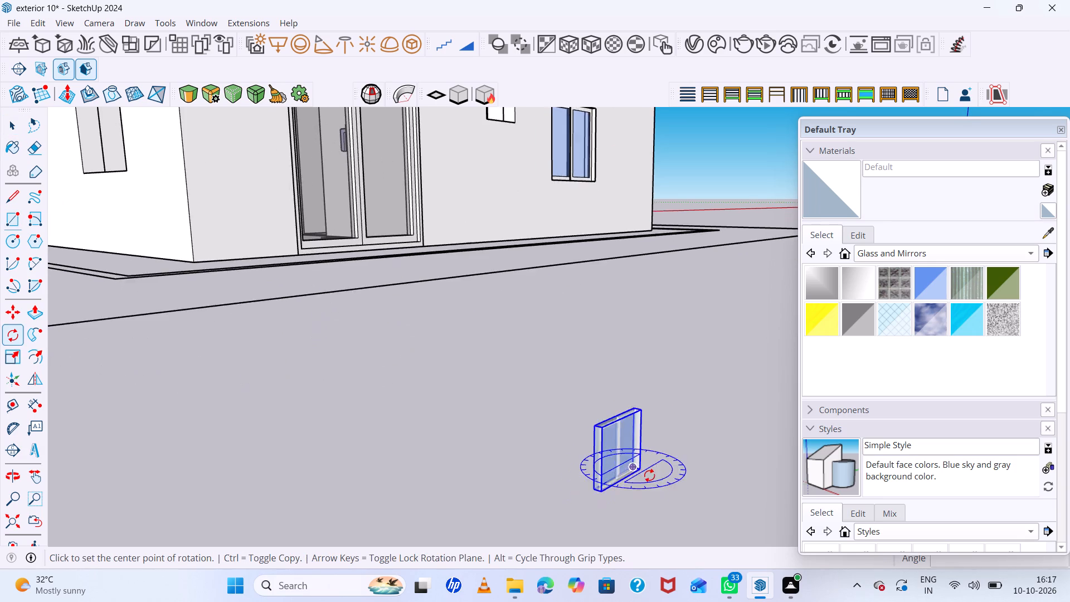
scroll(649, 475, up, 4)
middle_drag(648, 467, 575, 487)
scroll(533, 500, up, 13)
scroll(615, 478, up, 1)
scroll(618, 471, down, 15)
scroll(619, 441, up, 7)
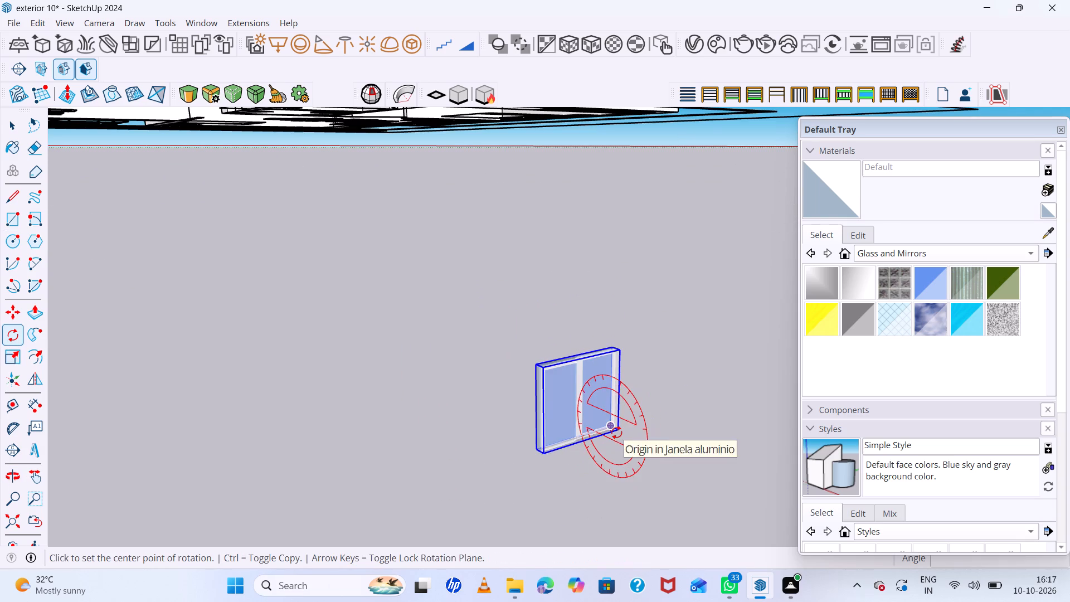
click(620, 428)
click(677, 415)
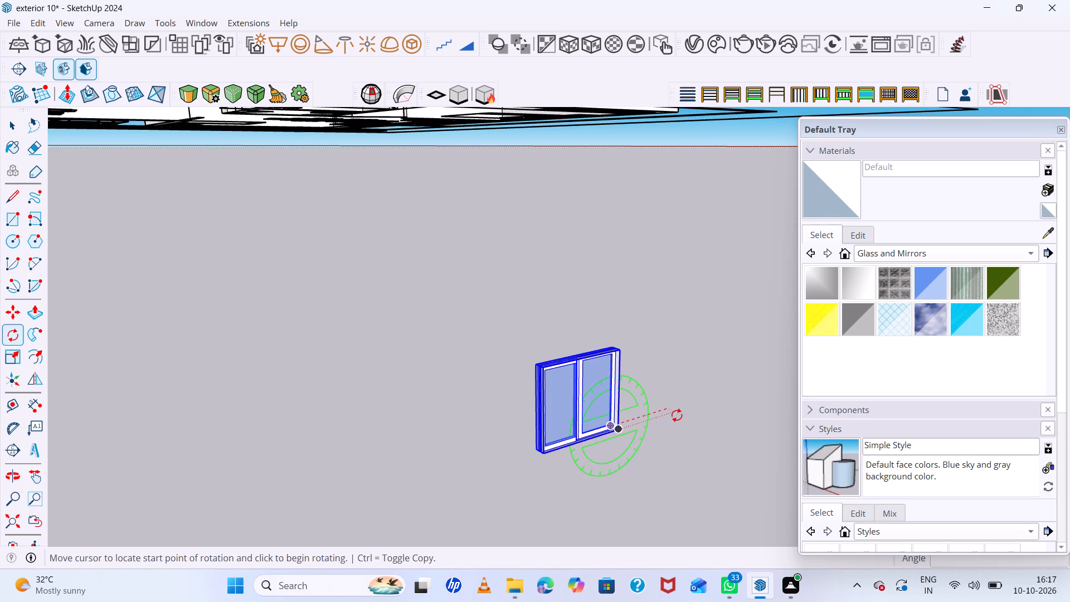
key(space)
Rotate the window copy horizontally by about 97° around its lower corner, turning it toward the adjacent wall's direction.
scroll(612, 427, up, 6)
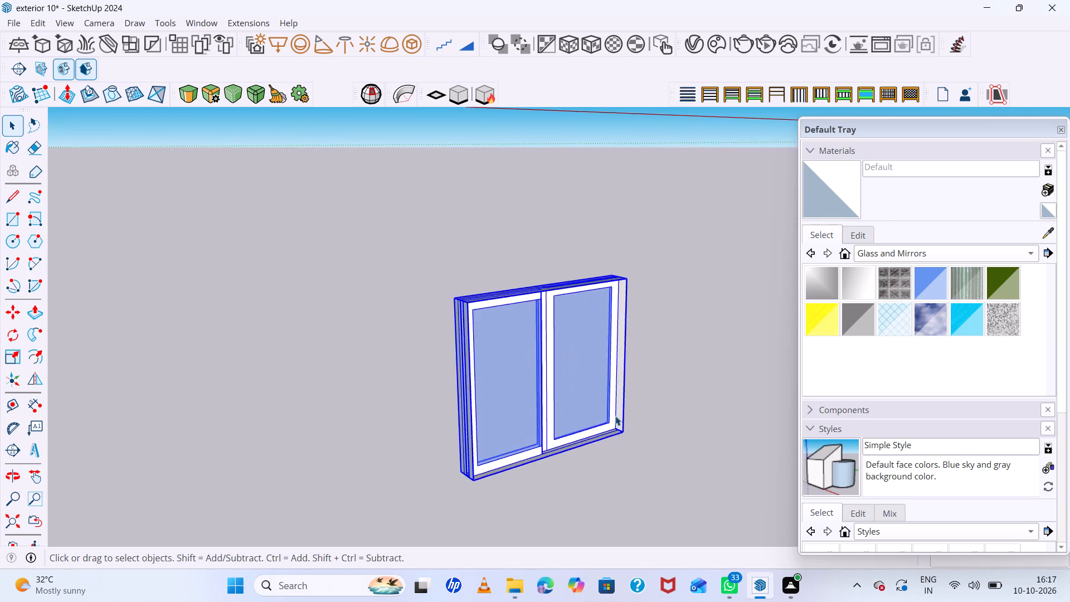
scroll(615, 416, down, 8)
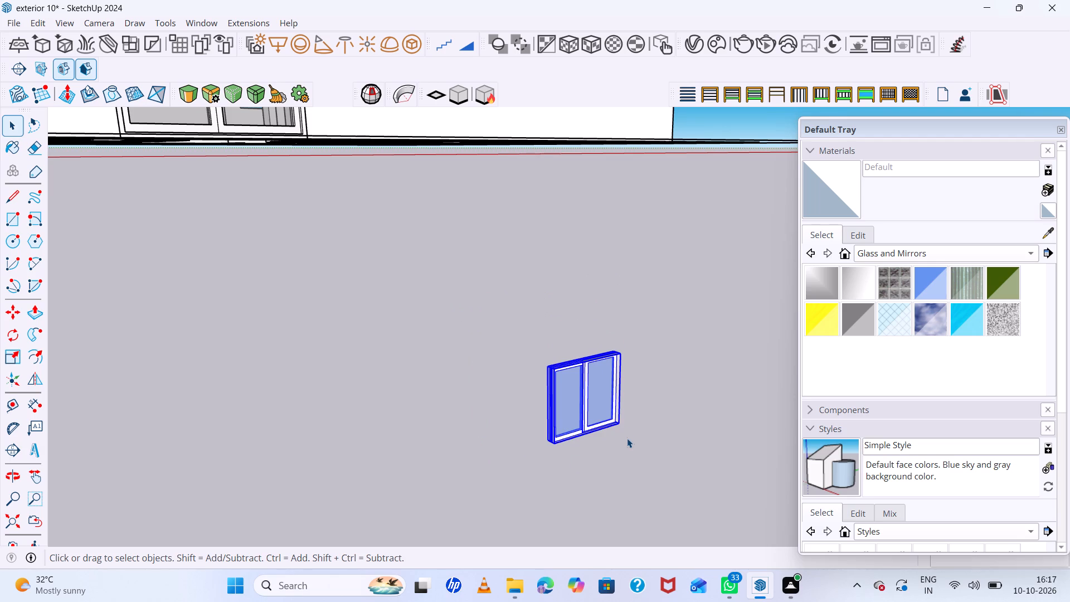
key(q)
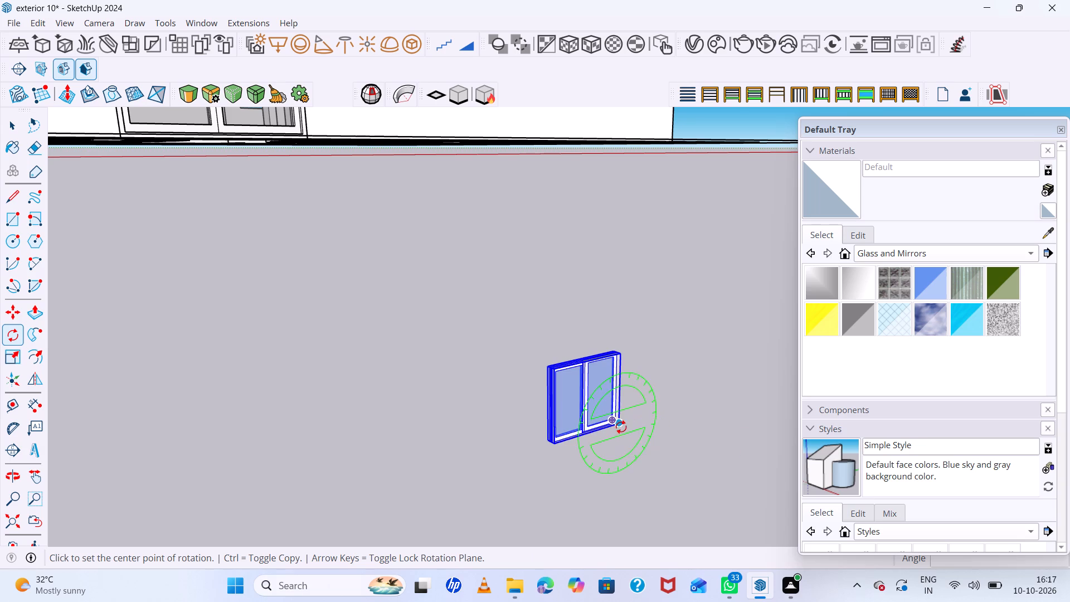
scroll(621, 430, up, 7)
scroll(620, 433, down, 6)
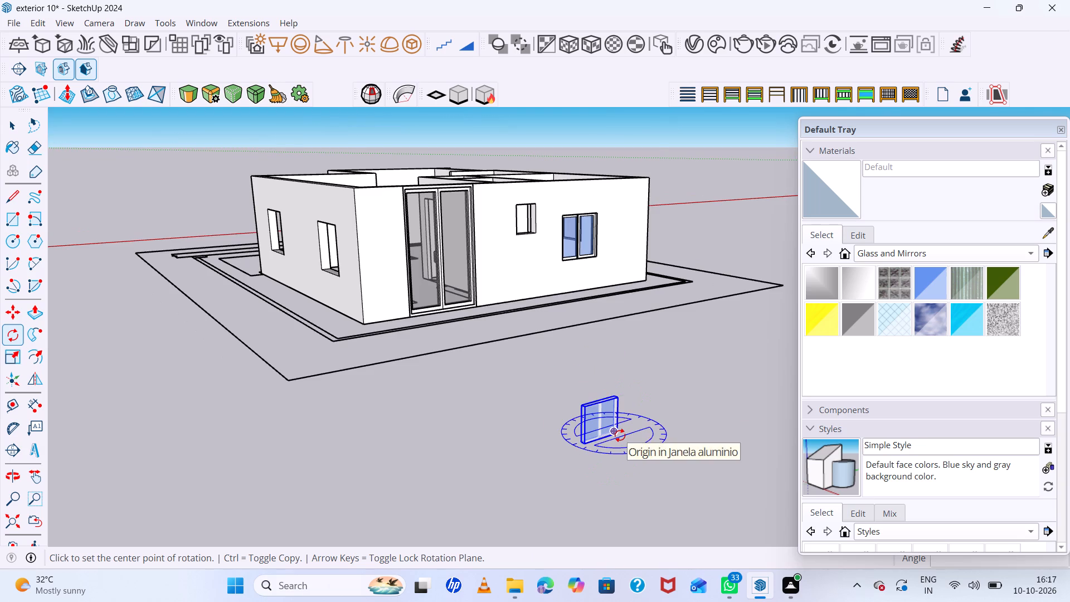
click(620, 435)
click(723, 388)
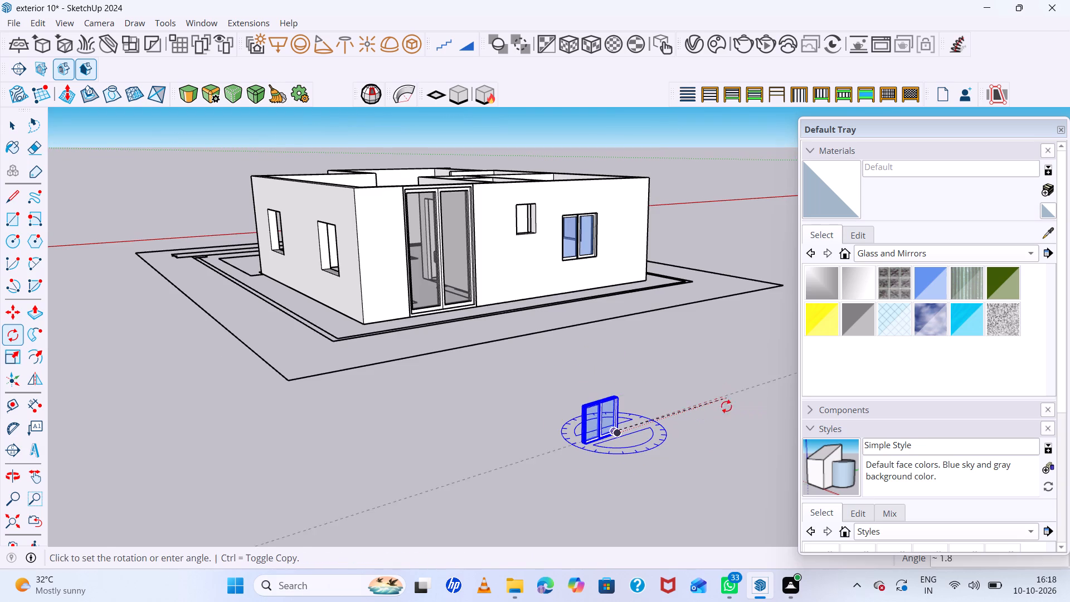
click(678, 467)
scroll(604, 417, up, 7)
key(space)
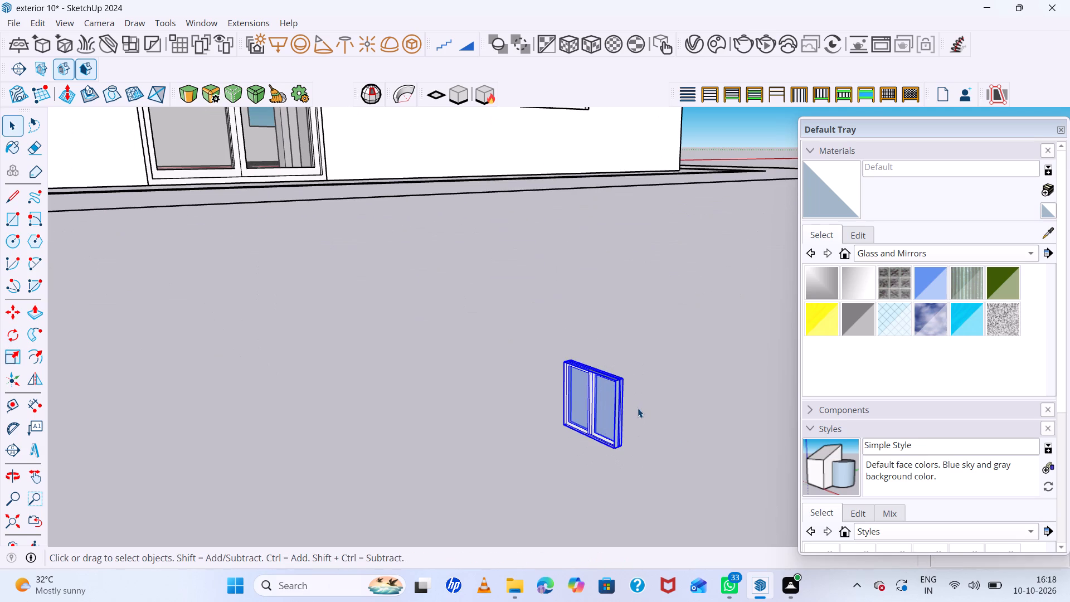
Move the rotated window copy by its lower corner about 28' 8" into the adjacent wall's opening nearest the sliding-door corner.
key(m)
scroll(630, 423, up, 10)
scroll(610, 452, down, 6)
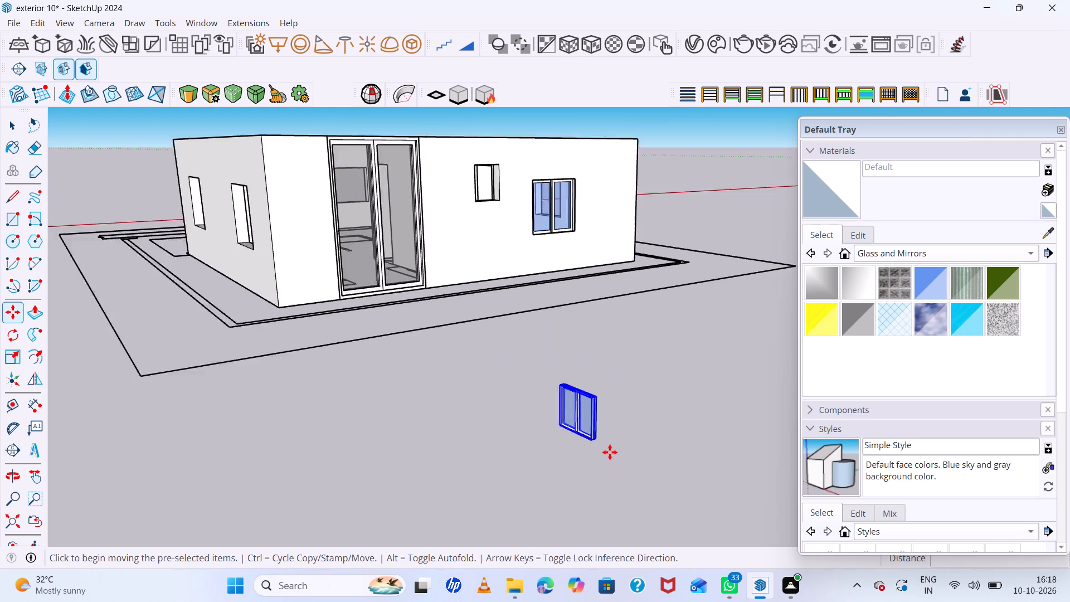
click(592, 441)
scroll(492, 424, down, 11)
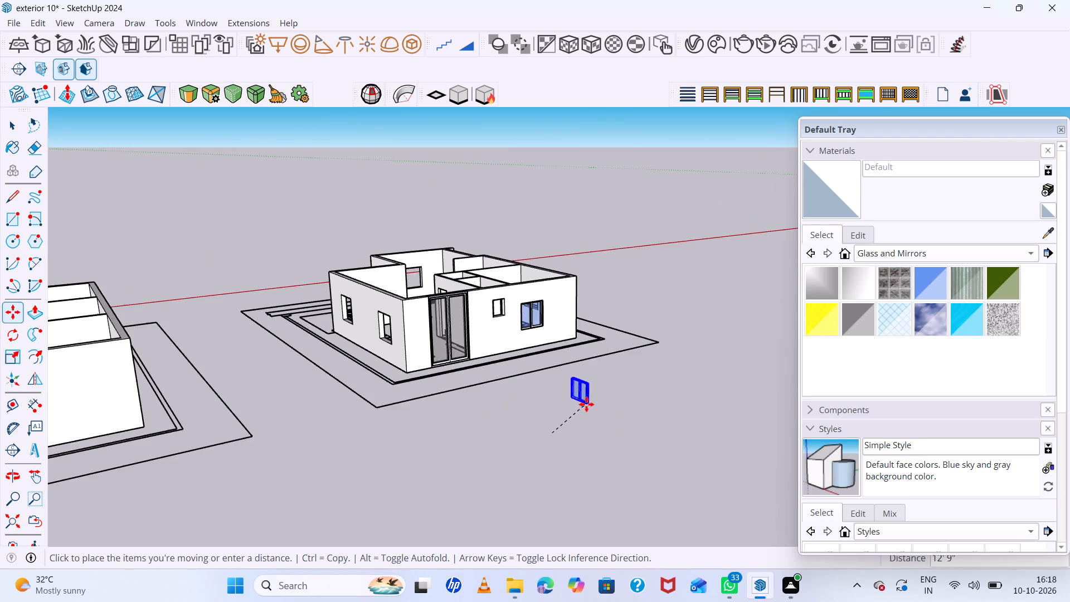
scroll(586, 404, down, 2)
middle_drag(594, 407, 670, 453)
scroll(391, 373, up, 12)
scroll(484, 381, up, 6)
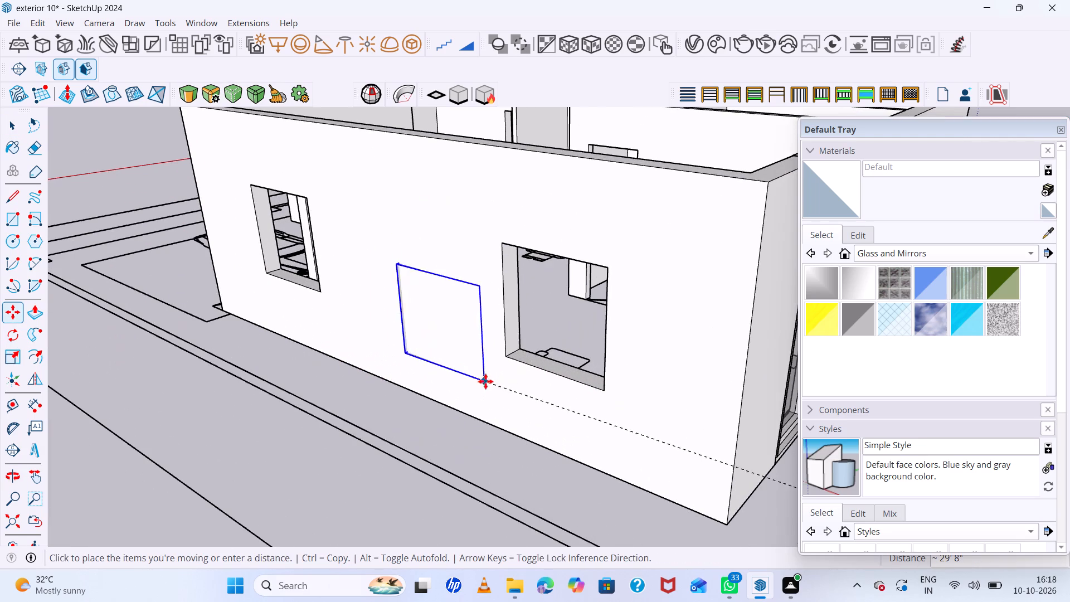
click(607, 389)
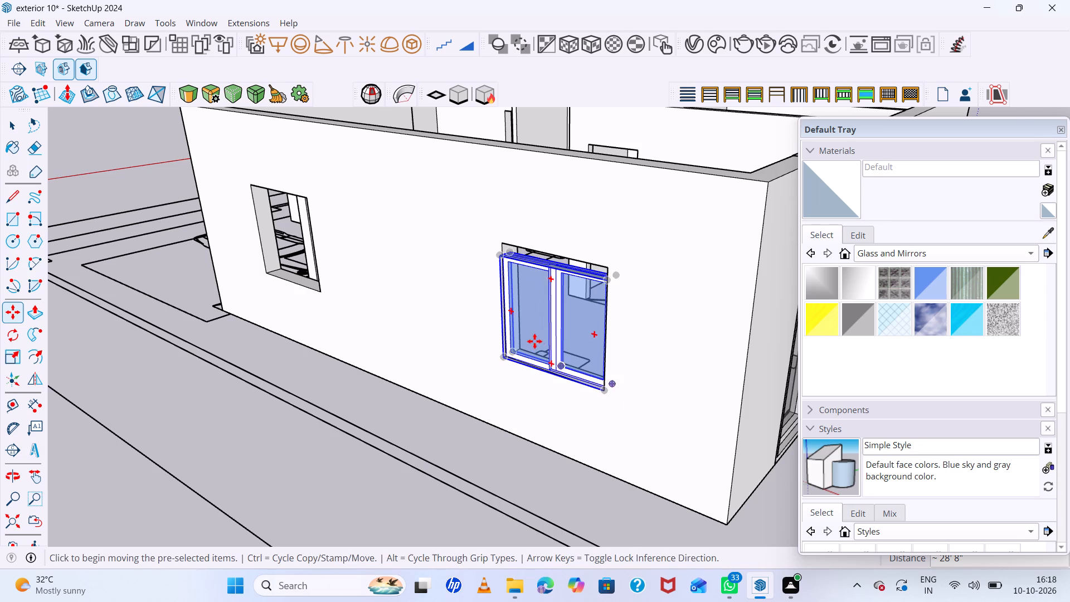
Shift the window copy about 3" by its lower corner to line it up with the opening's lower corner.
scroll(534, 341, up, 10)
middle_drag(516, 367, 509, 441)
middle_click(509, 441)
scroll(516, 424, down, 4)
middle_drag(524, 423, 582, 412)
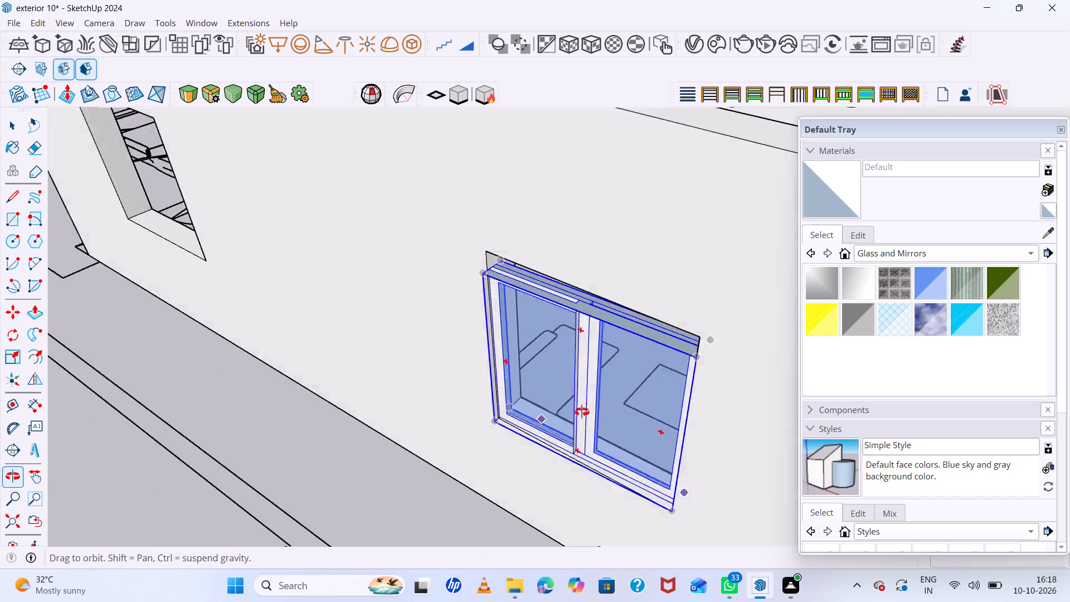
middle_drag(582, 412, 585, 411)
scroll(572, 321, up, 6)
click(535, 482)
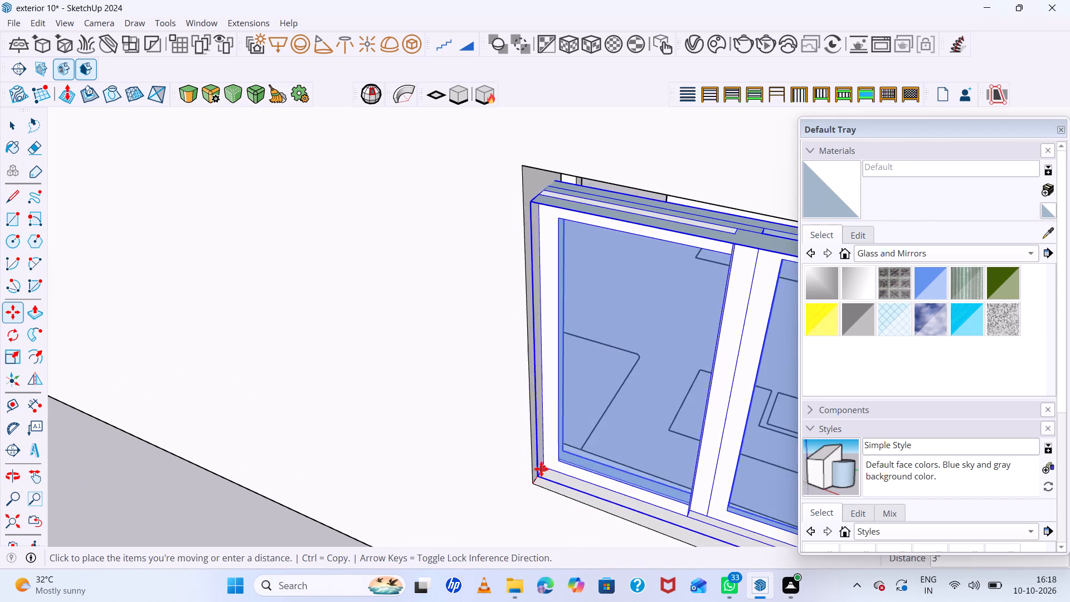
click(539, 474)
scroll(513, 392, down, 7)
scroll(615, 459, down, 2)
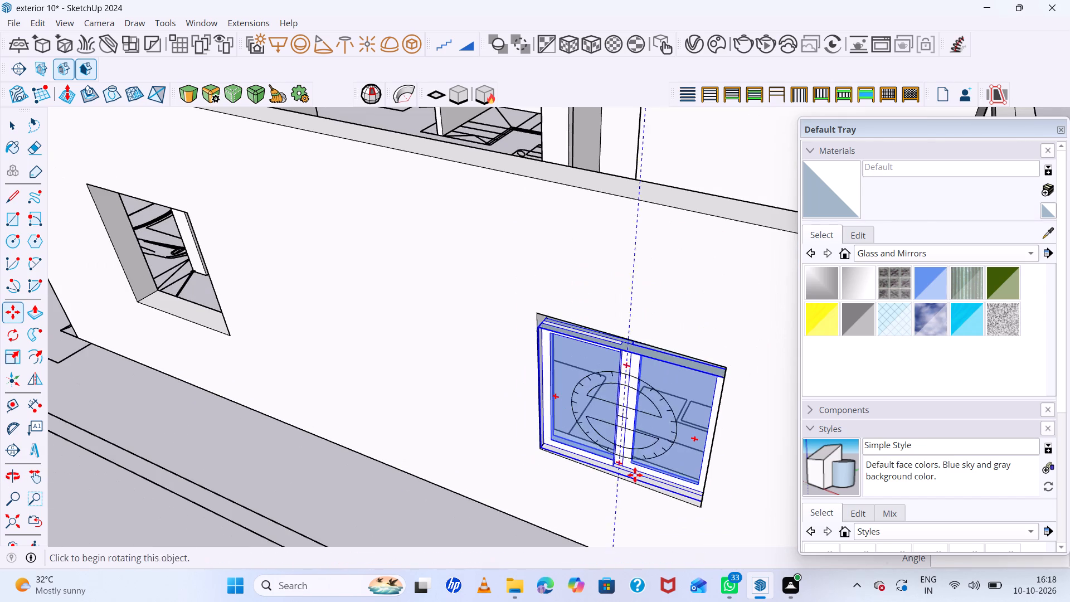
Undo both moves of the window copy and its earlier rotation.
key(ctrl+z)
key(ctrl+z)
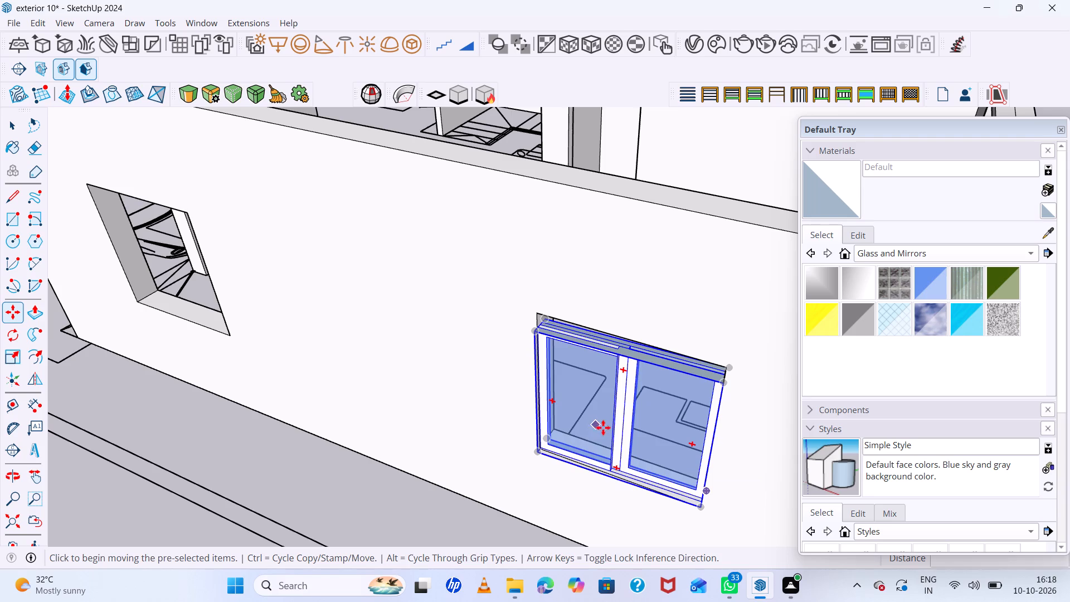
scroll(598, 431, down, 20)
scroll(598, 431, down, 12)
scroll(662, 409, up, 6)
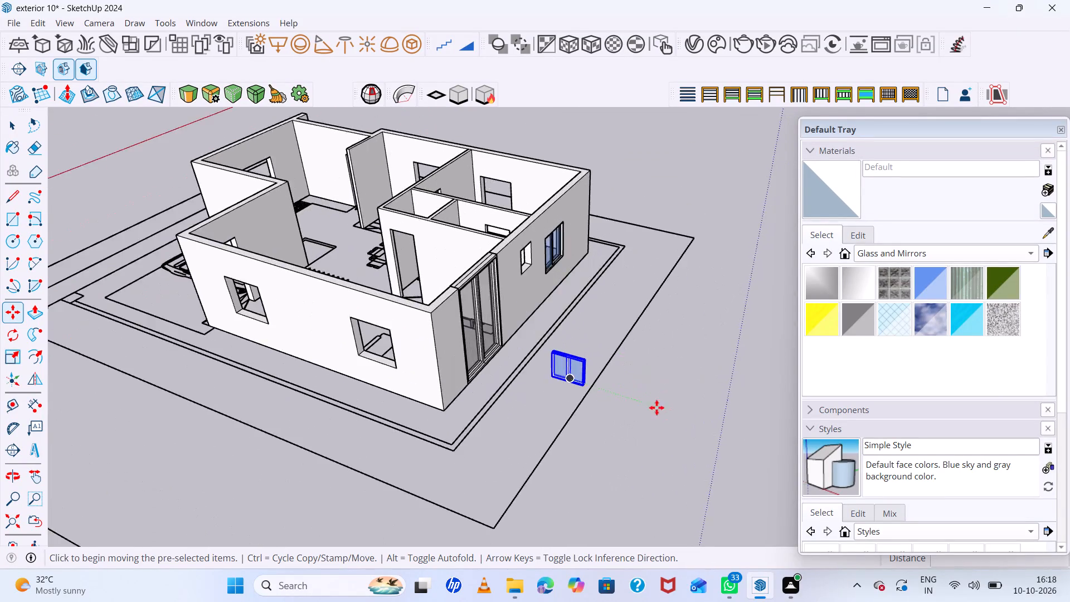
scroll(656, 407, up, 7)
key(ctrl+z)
Rotate the window copy outside the side wall horizontally by 90° around its lower corner.
scroll(577, 407, up, 3)
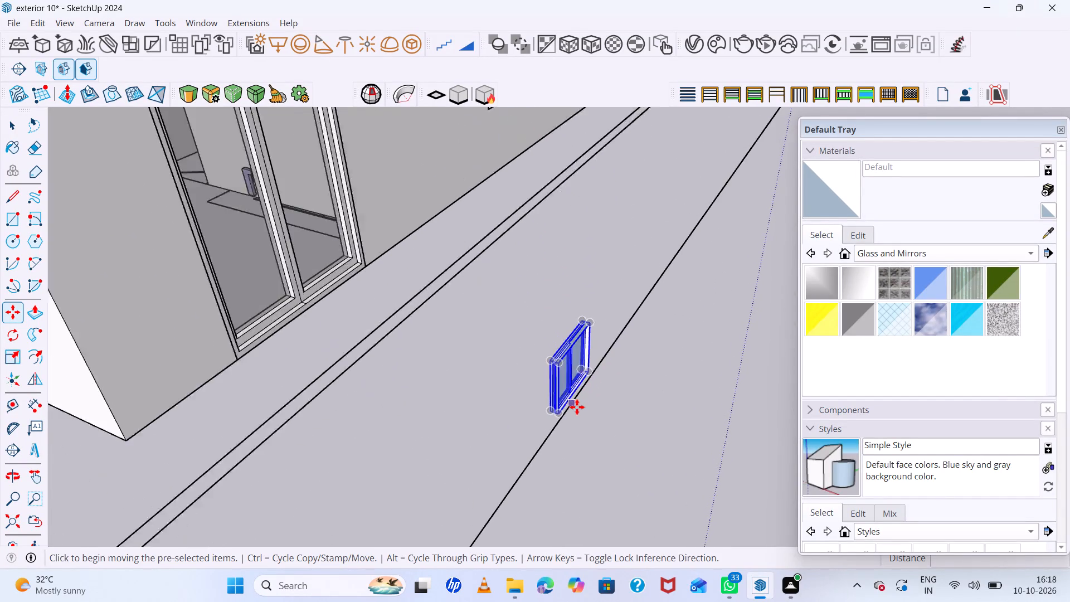
scroll(577, 407, up, 9)
middle_drag(590, 389, 430, 373)
scroll(584, 373, down, 7)
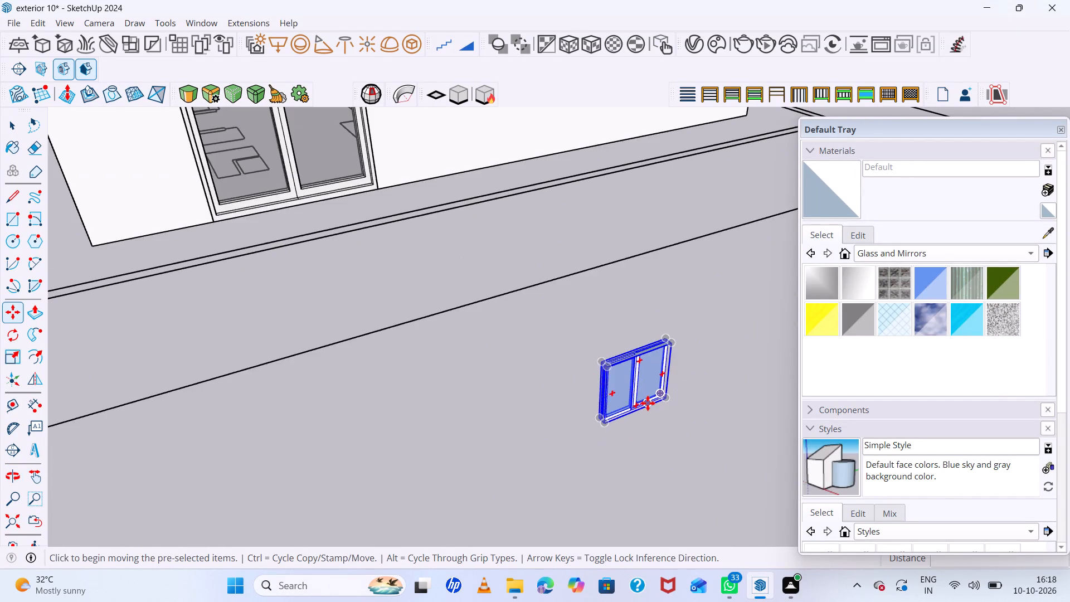
scroll(648, 403, up, 6)
key(q)
scroll(683, 402, up, 5)
scroll(689, 423, down, 6)
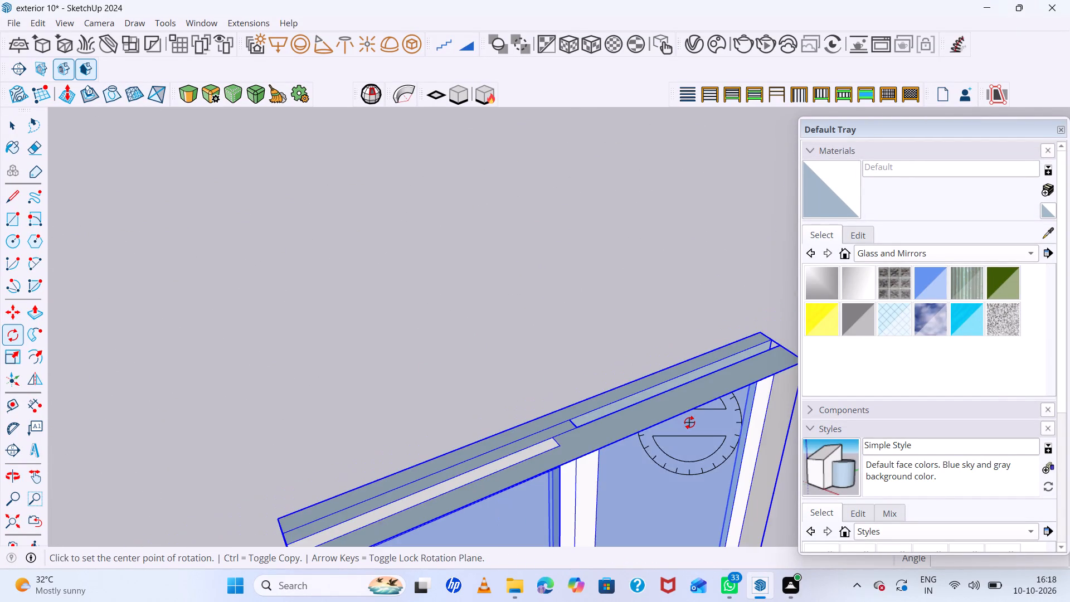
scroll(572, 370, down, 12)
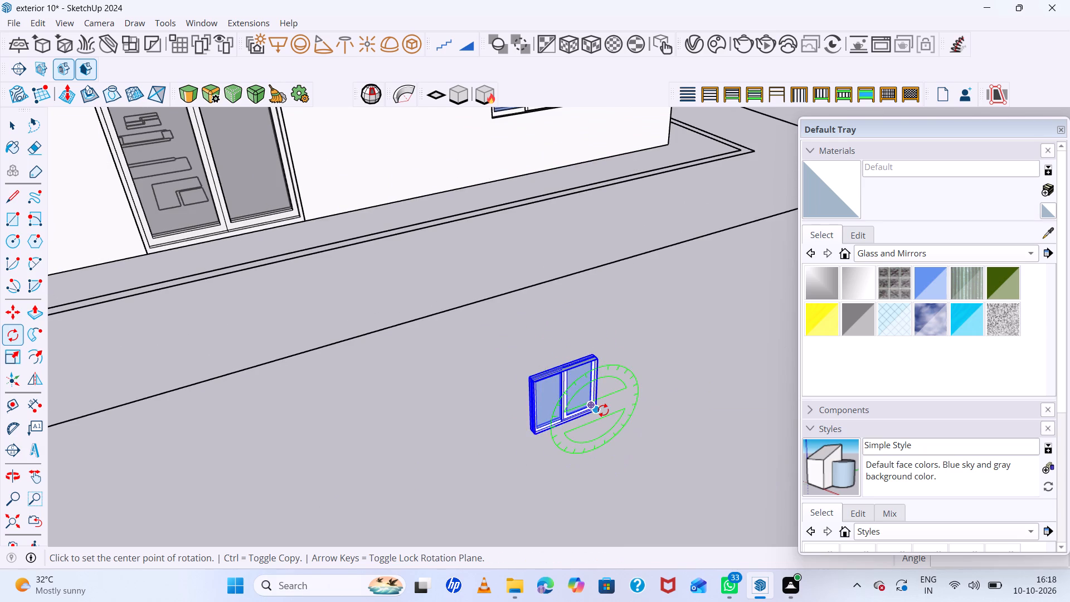
scroll(600, 416, up, 11)
click(600, 416)
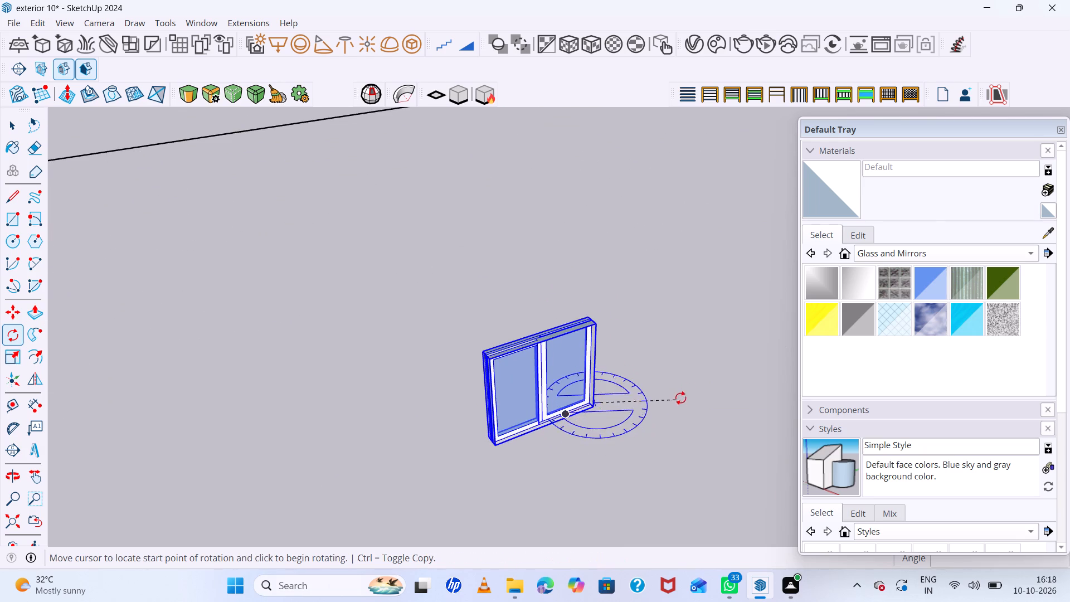
click(711, 358)
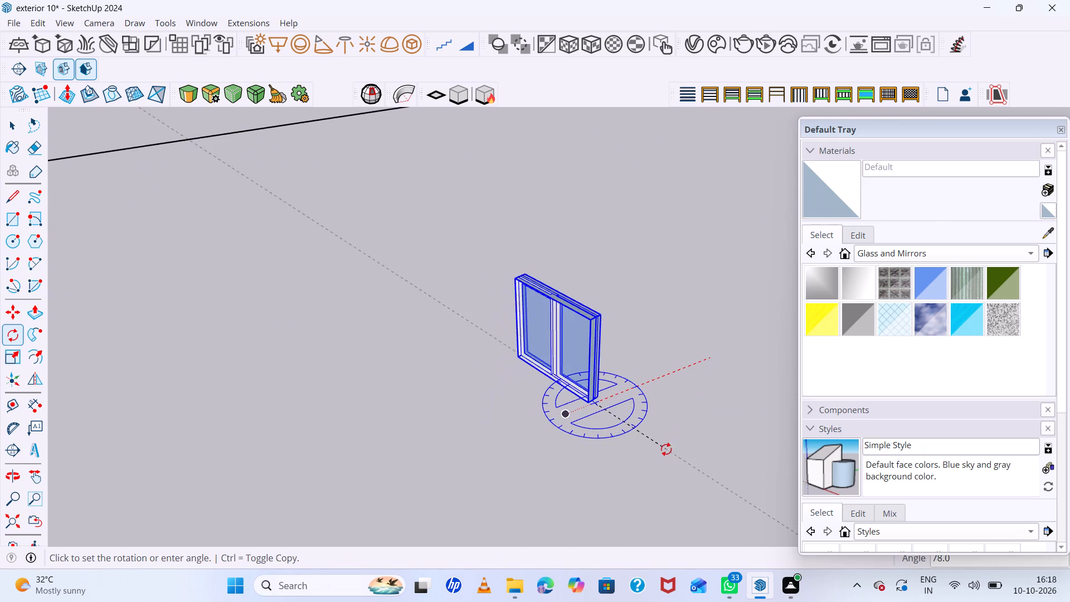
click(660, 455)
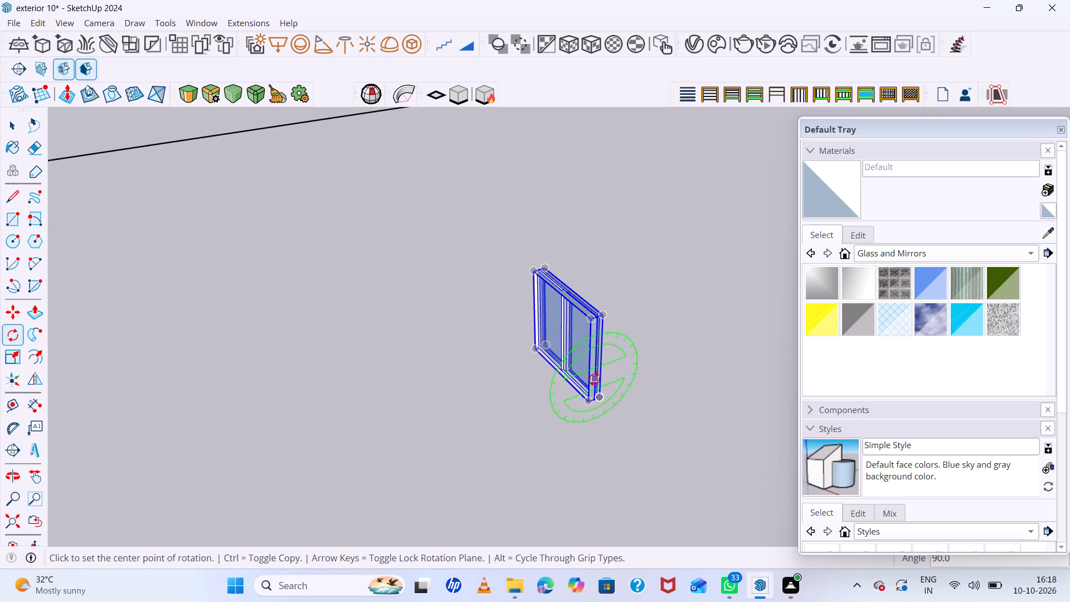
Move the window copy by its lower corner about 29' to the lower corner of the adjacent wall's opening nearest the sliding door.
key(m)
scroll(577, 387, up, 11)
scroll(616, 419, down, 7)
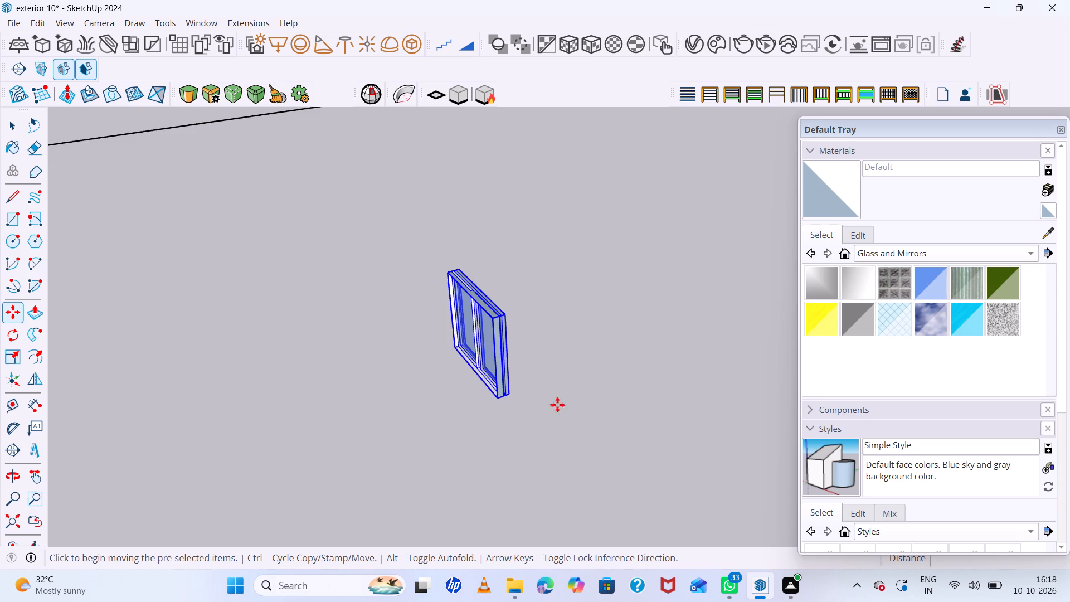
scroll(484, 407, up, 11)
scroll(562, 399, down, 7)
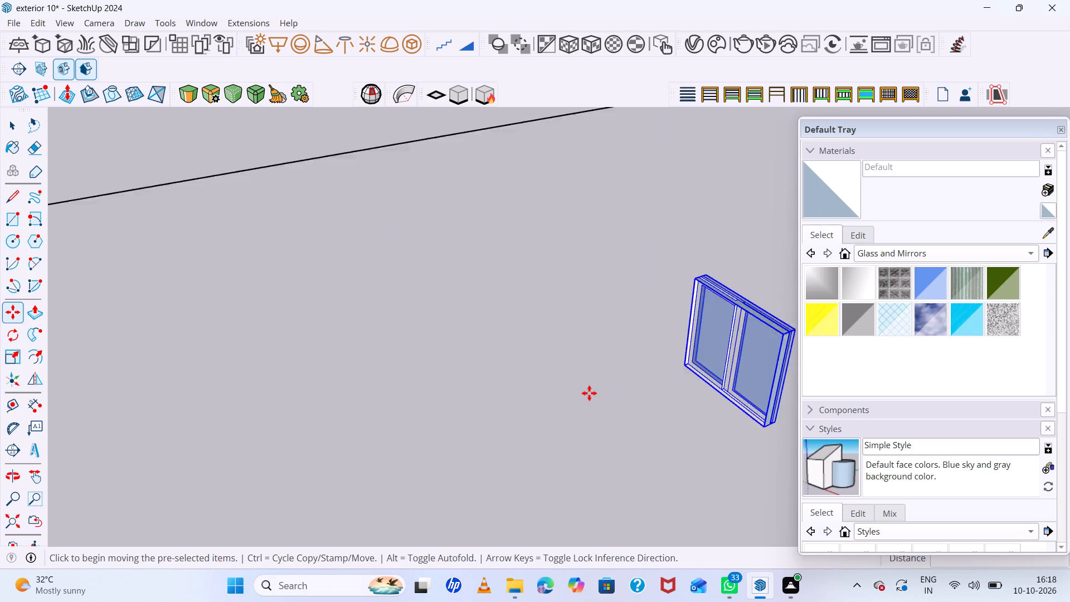
scroll(589, 393, down, 3)
click(751, 422)
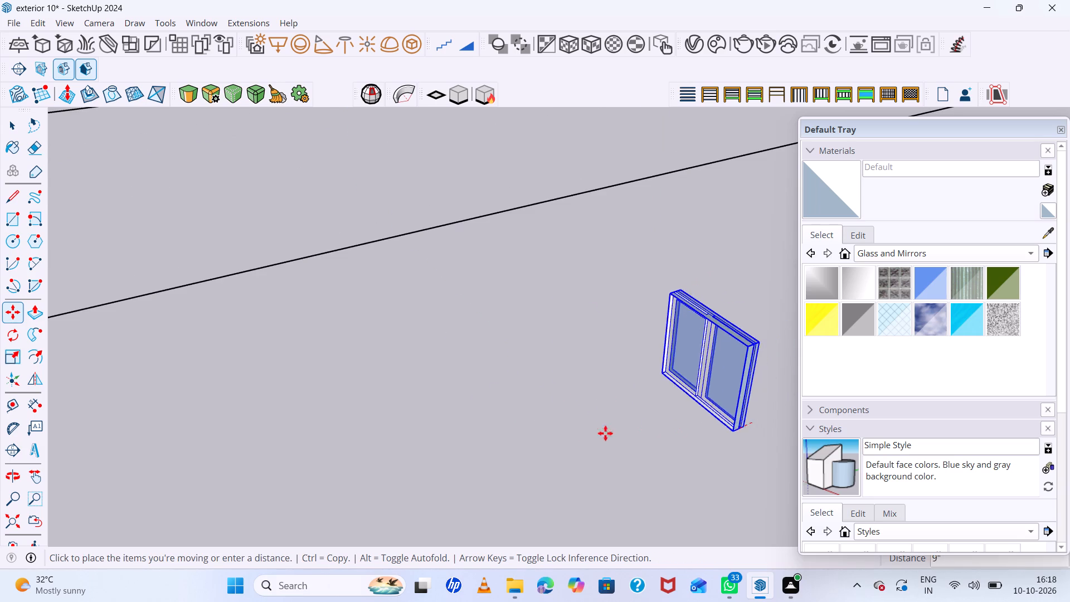
scroll(590, 438, down, 20)
scroll(590, 438, down, 1)
scroll(472, 307, up, 11)
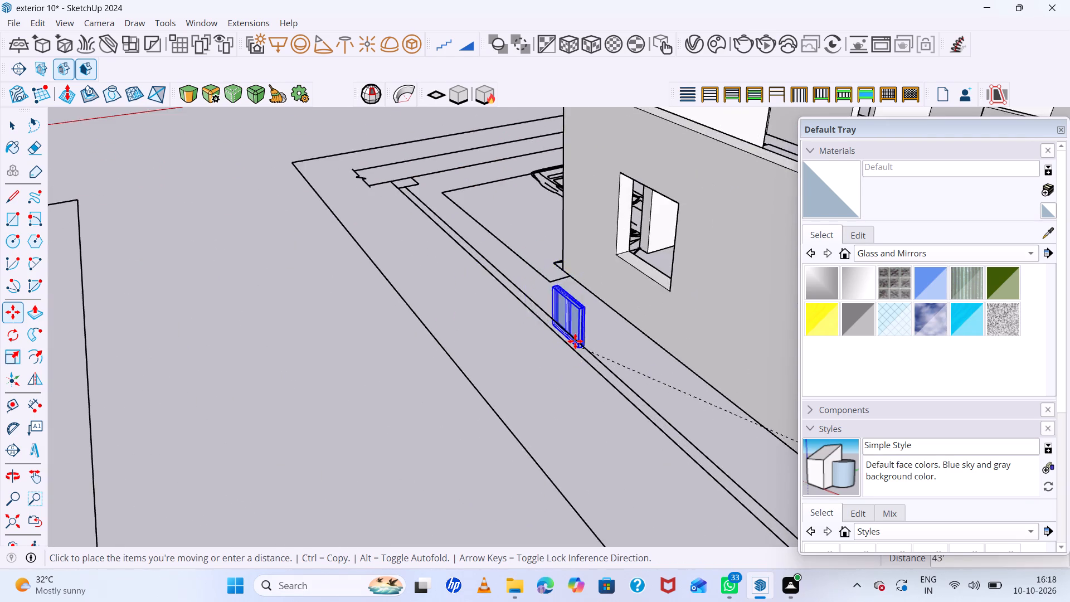
scroll(575, 341, down, 14)
scroll(674, 368, up, 6)
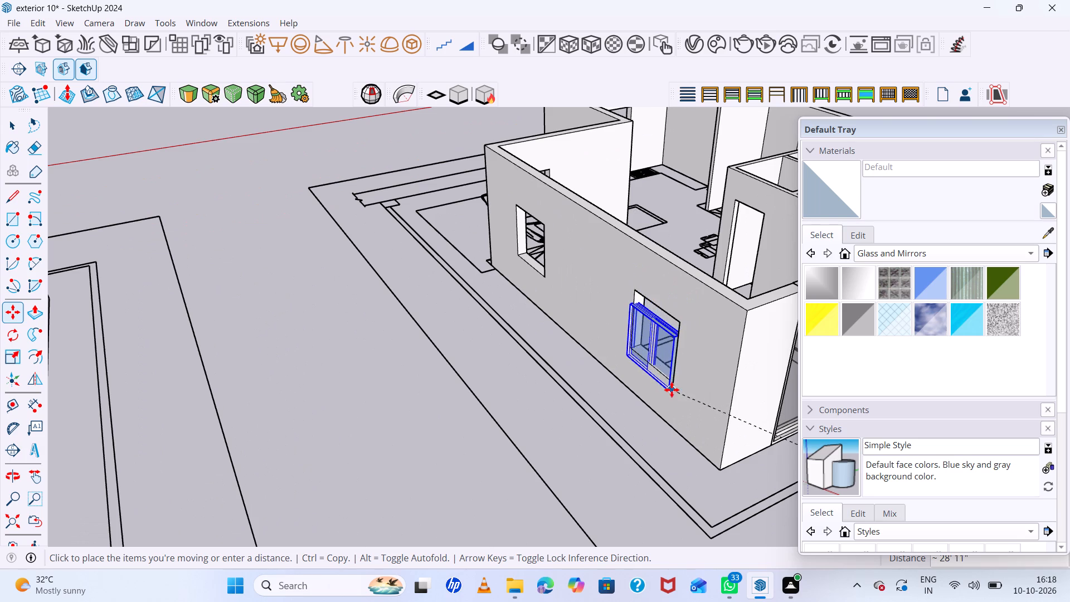
scroll(673, 386, up, 5)
middle_drag(673, 386, 792, 385)
scroll(766, 363, up, 4)
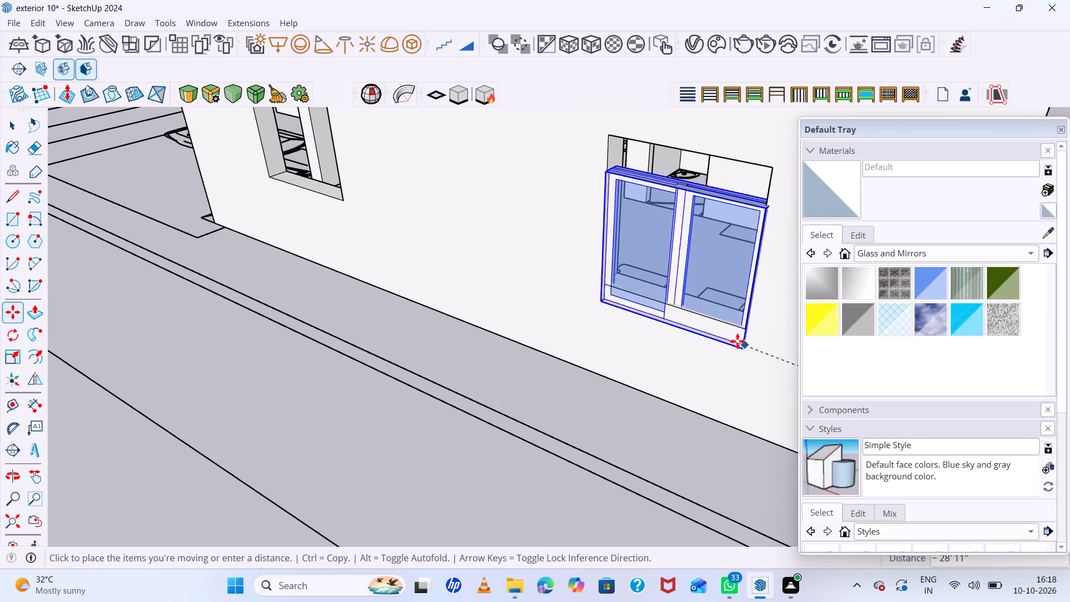
click(745, 328)
Scale the placed window's height by about 1.11 so its top edge meets the top of the opening.
scroll(701, 187, up, 8)
middle_drag(701, 187, 697, 290)
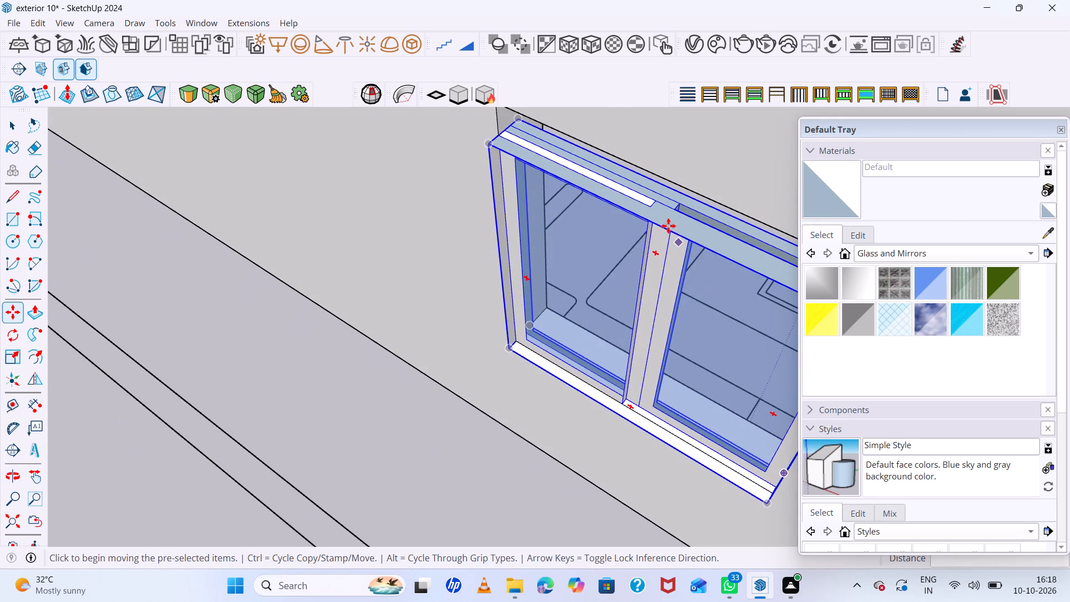
key(s)
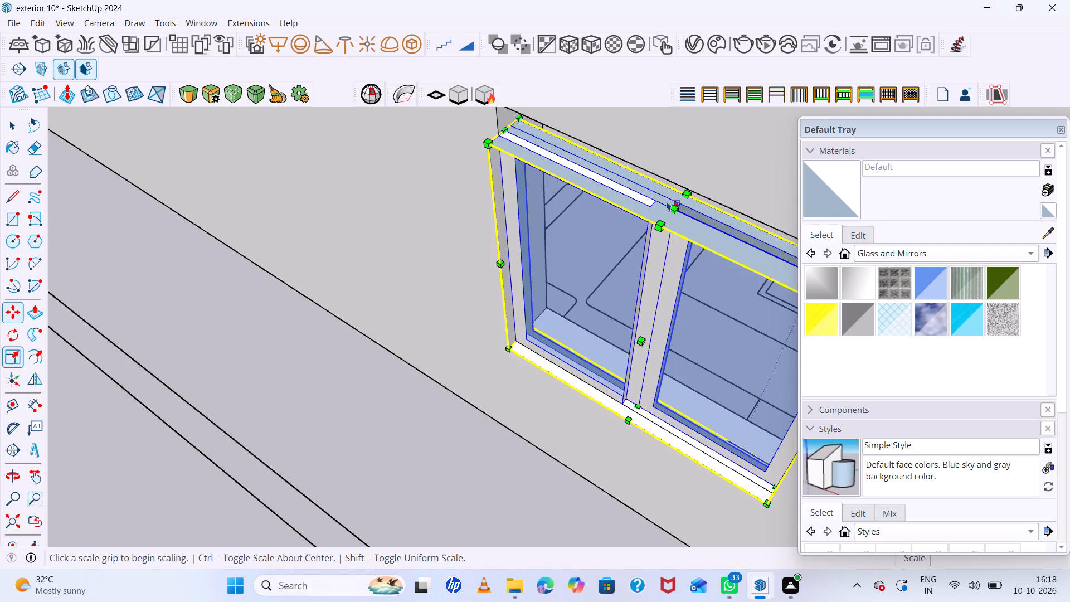
click(672, 206)
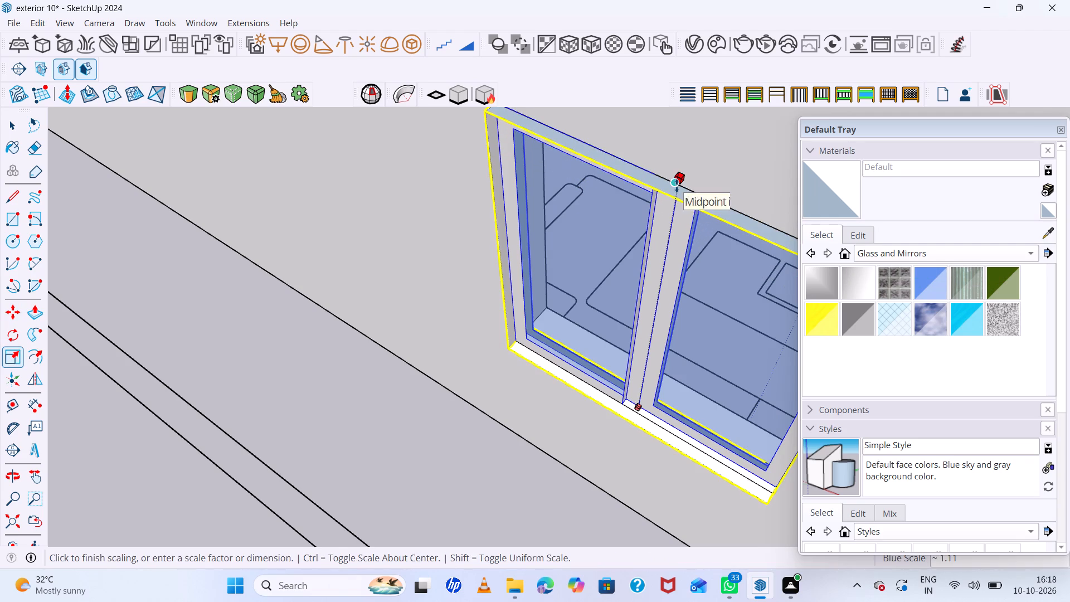
click(677, 186)
scroll(635, 212, down, 14)
Copy the fitted window from its lower corner to the matching corner of the same wall's other opening, about 14' 3" away.
middle_drag(648, 251, 693, 183)
scroll(670, 185, down, 6)
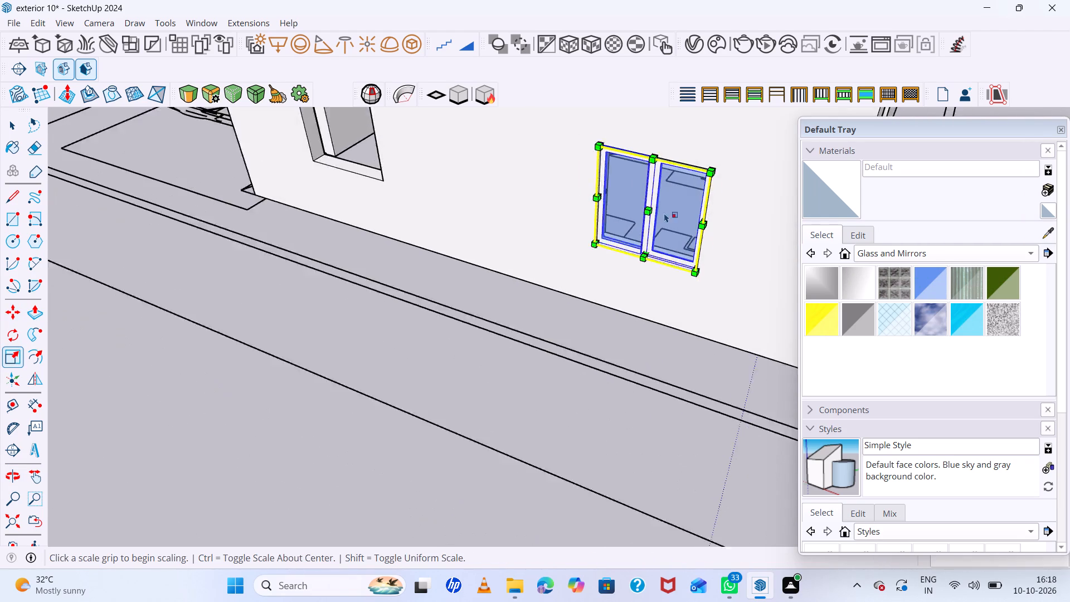
scroll(672, 222, down, 5)
middle_drag(668, 233, 732, 207)
scroll(698, 203, up, 6)
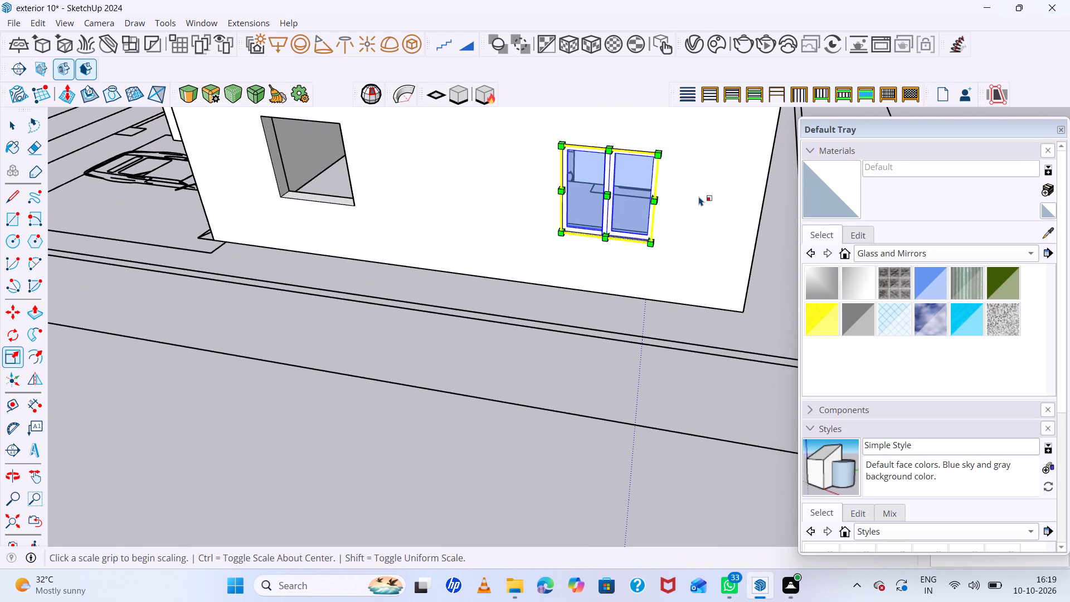
key(m)
click(566, 234)
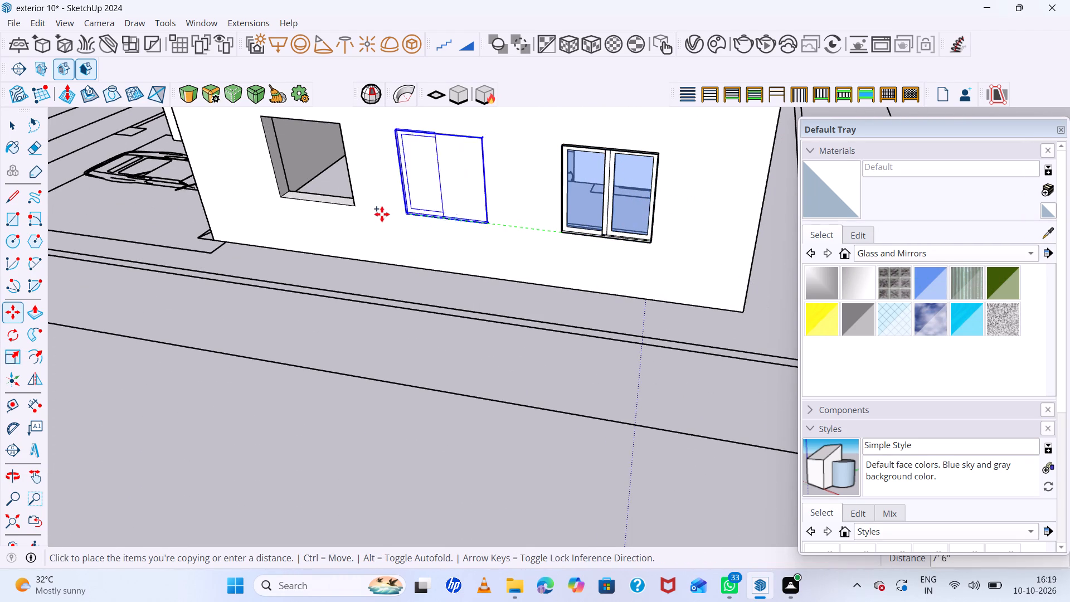
click(288, 195)
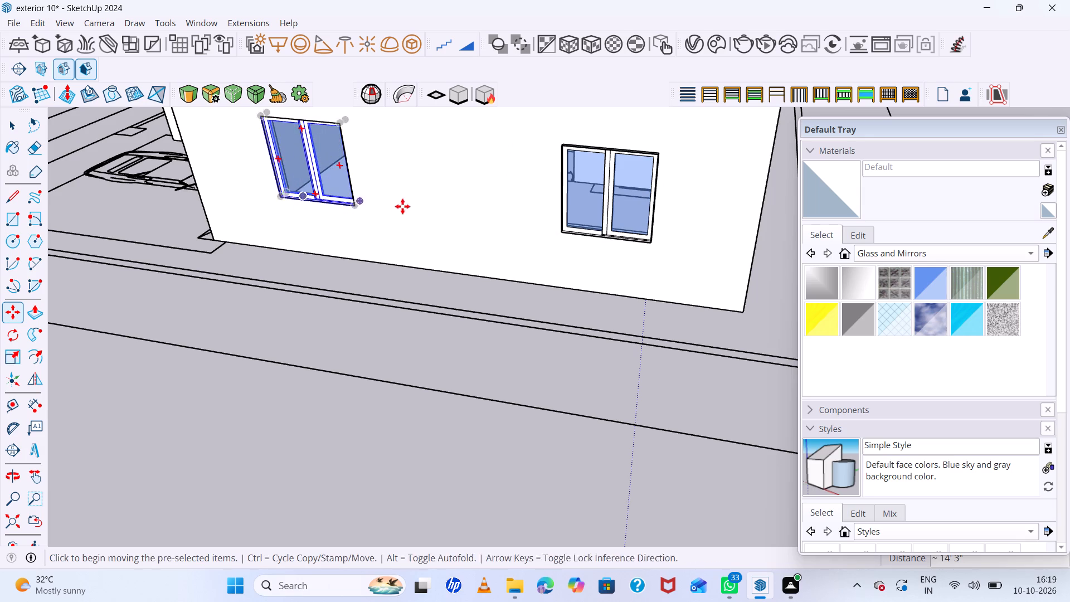
Check how the copied window fits the edges of the second opening.
scroll(403, 206, down, 5)
middle_drag(431, 216, 522, 225)
scroll(307, 167, up, 13)
middle_drag(408, 191, 459, 86)
middle_click(459, 86)
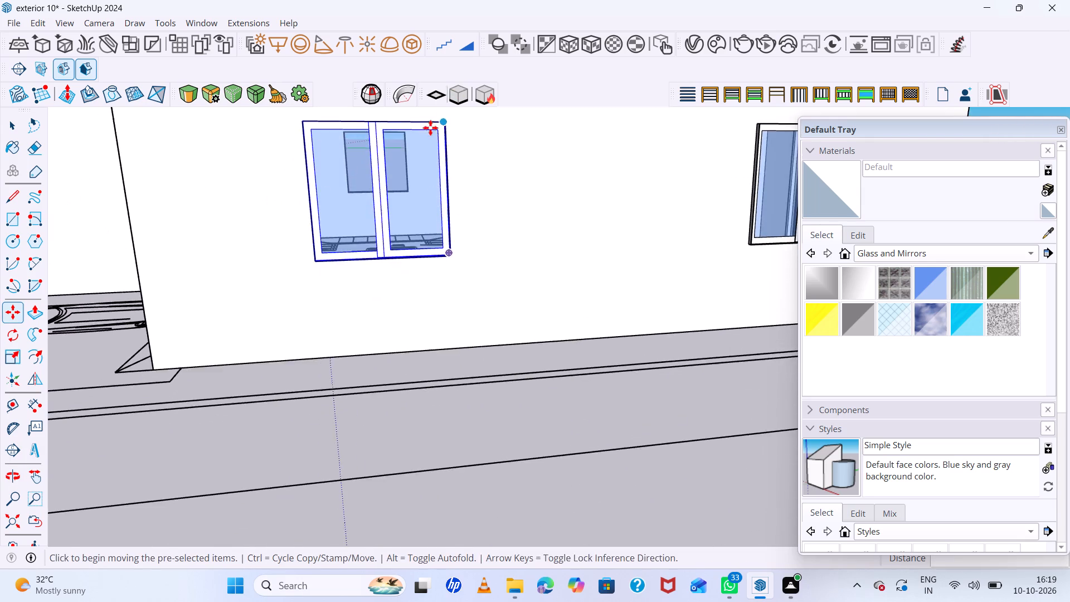
scroll(399, 155, up, 11)
scroll(482, 241, down, 8)
scroll(480, 162, up, 7)
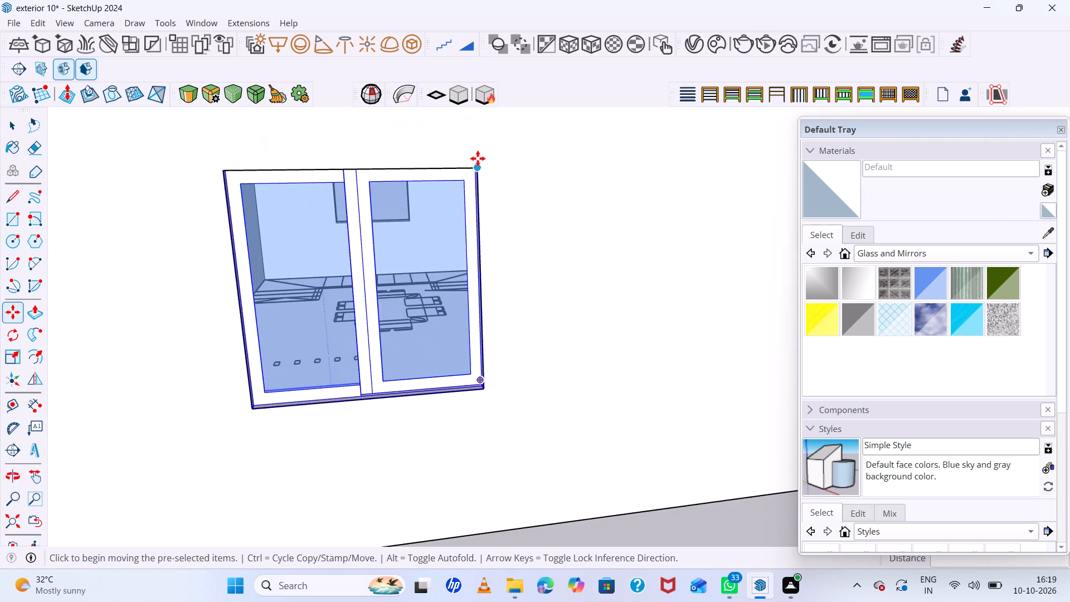
scroll(478, 158, up, 3)
key(s)
scroll(401, 207, down, 5)
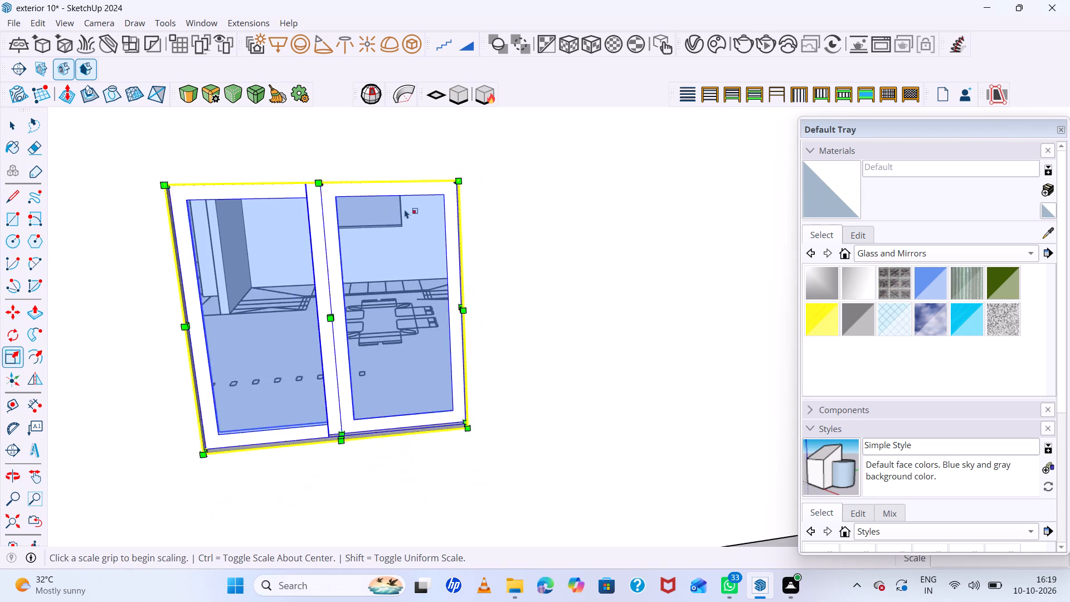
scroll(463, 213, down, 15)
Examine the building's other exterior walls for openings that still need windows.
middle_drag(490, 261, 718, 281)
scroll(583, 169, down, 4)
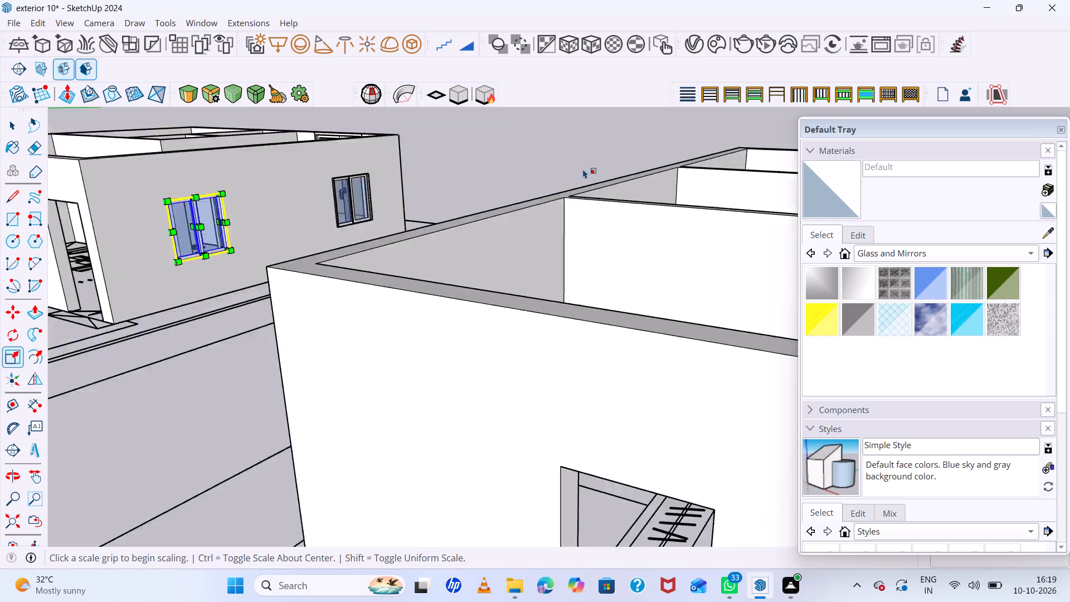
scroll(583, 169, down, 9)
scroll(483, 177, up, 10)
middle_drag(512, 198, 874, 159)
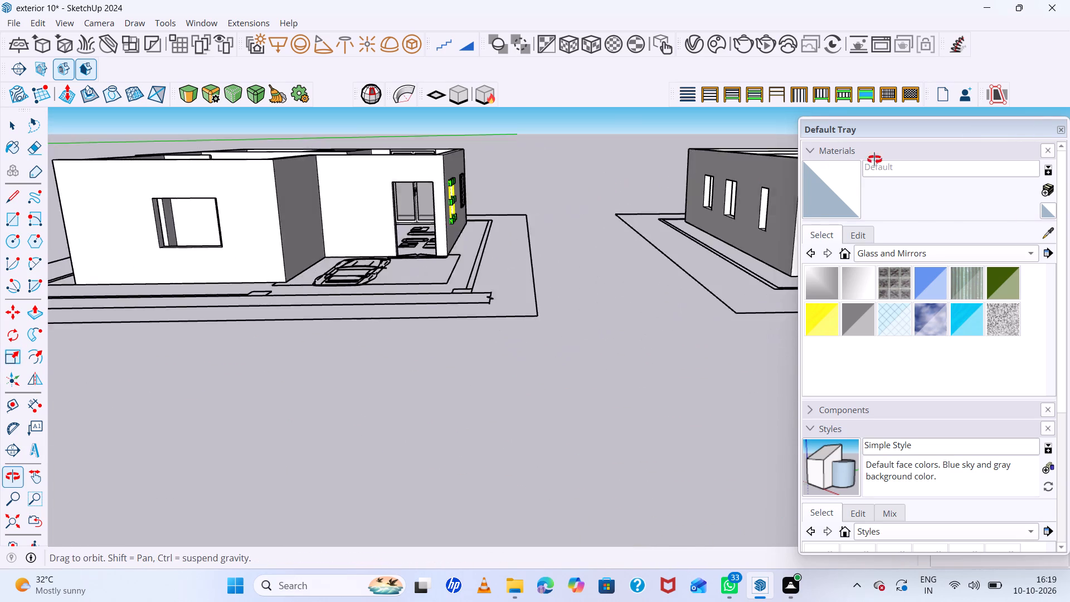
middle_drag(874, 159, 888, 157)
scroll(568, 179, down, 12)
middle_drag(577, 196, 592, 237)
scroll(300, 142, up, 11)
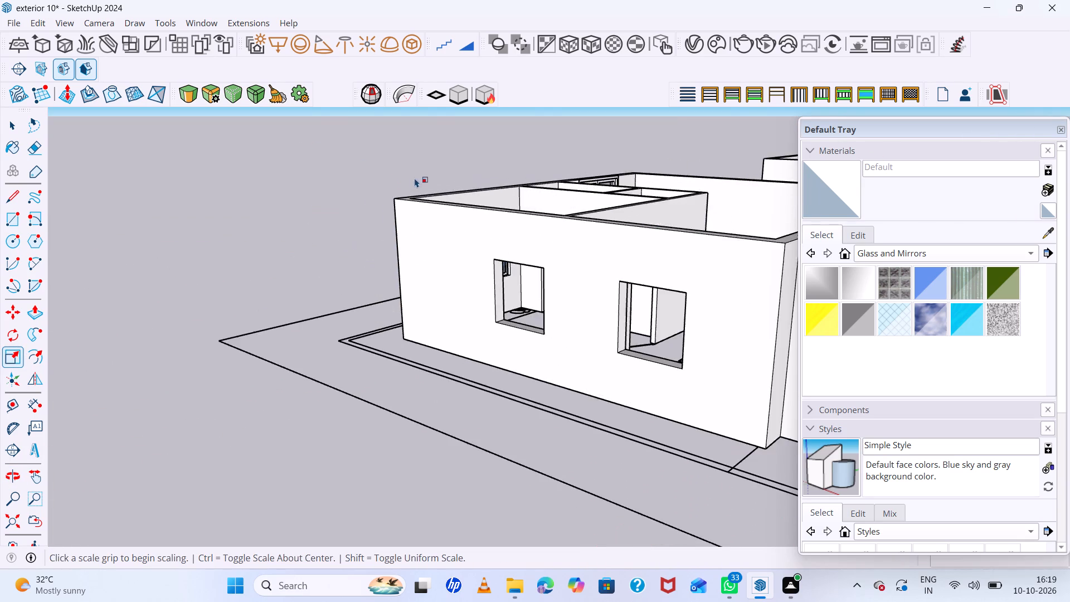
Copy the fitted window beside the sliding door out to the open ground facing the adjacent two-opening wall, about 26' 1" away.
middle_drag(415, 178, 848, 235)
scroll(574, 236, up, 6)
scroll(534, 237, down, 7)
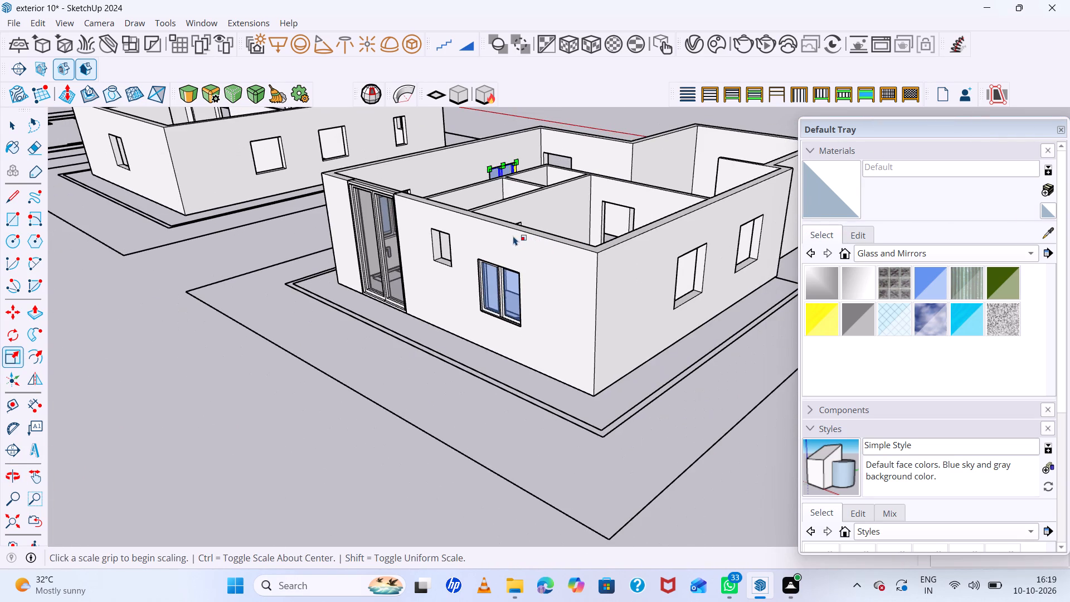
key(space)
click(497, 299)
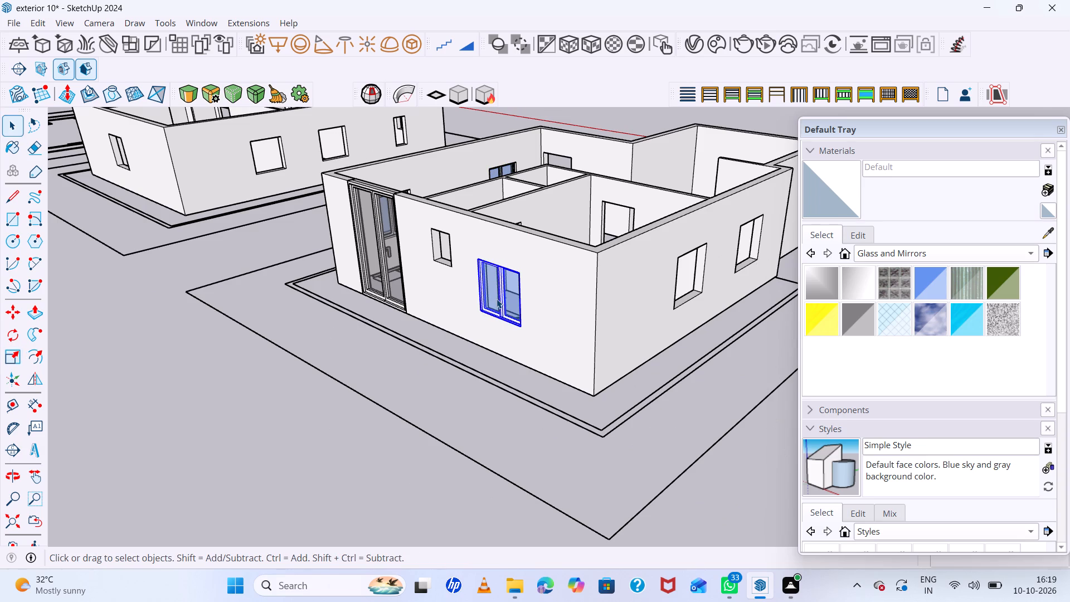
key(m)
click(517, 322)
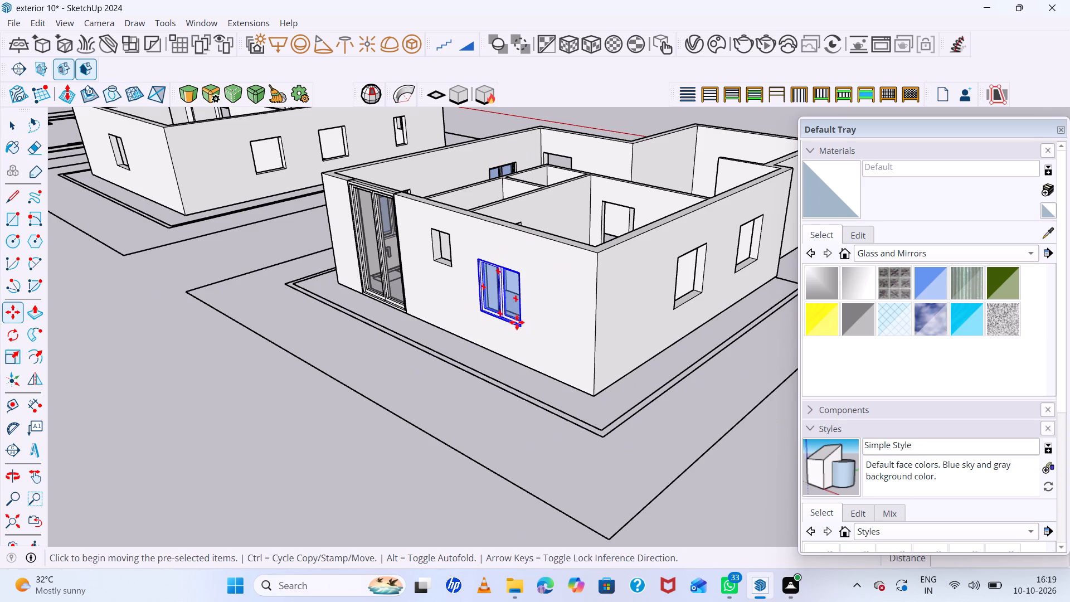
scroll(653, 365, down, 4)
middle_drag(651, 367, 411, 297)
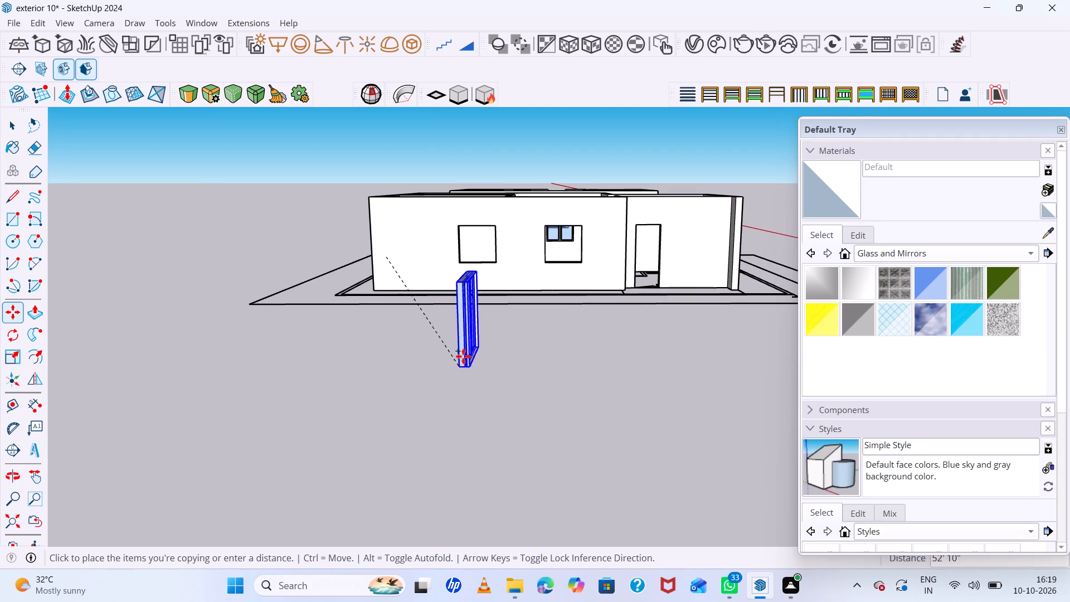
scroll(434, 332, up, 5)
middle_drag(434, 332, 591, 402)
scroll(518, 324, down, 7)
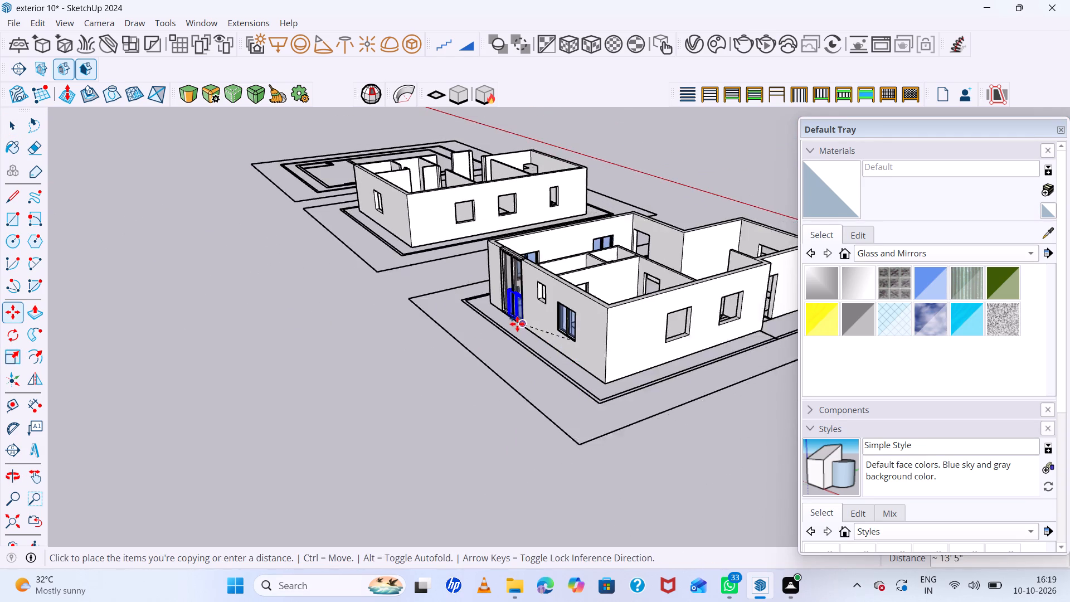
scroll(517, 324, down, 6)
scroll(617, 394, up, 4)
click(631, 386)
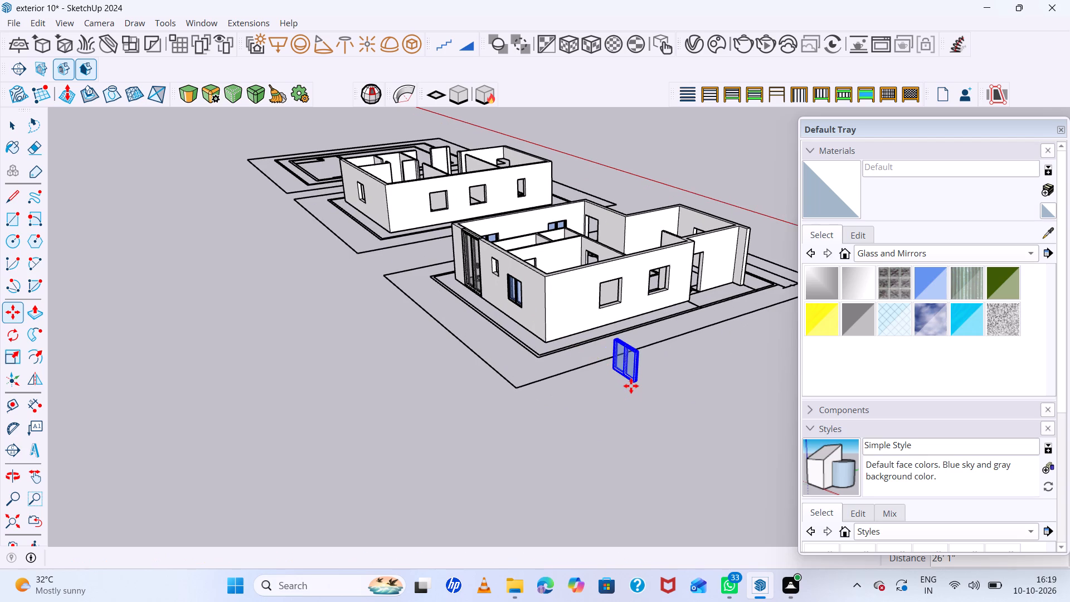
Rotate the copied window horizontally about its lower corner so it runs parallel to the adjacent two-opening wall.
key(space)
key(q)
scroll(634, 378, up, 6)
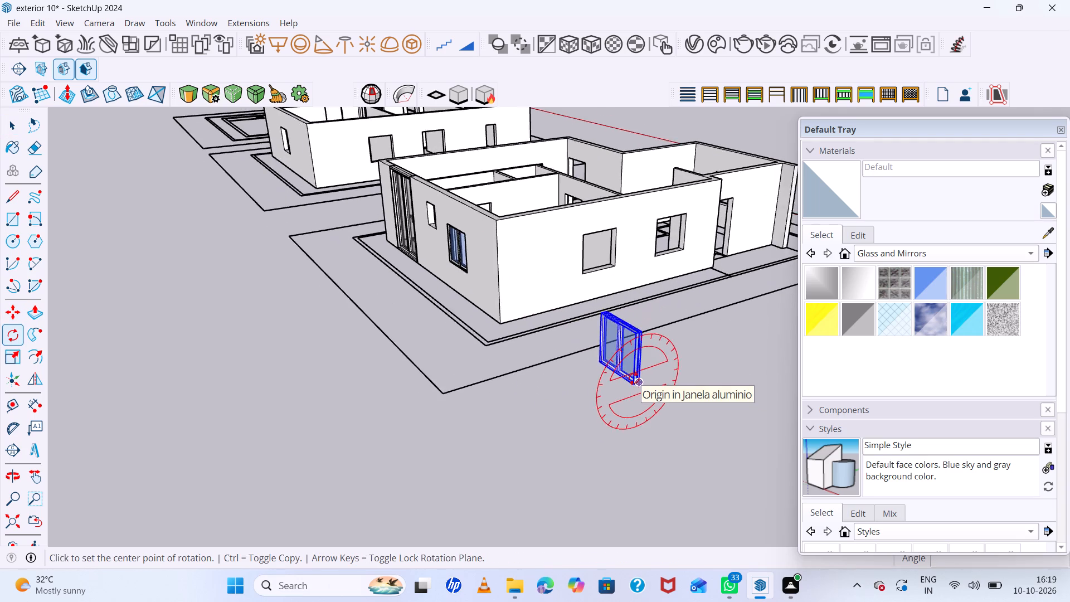
scroll(634, 378, up, 5)
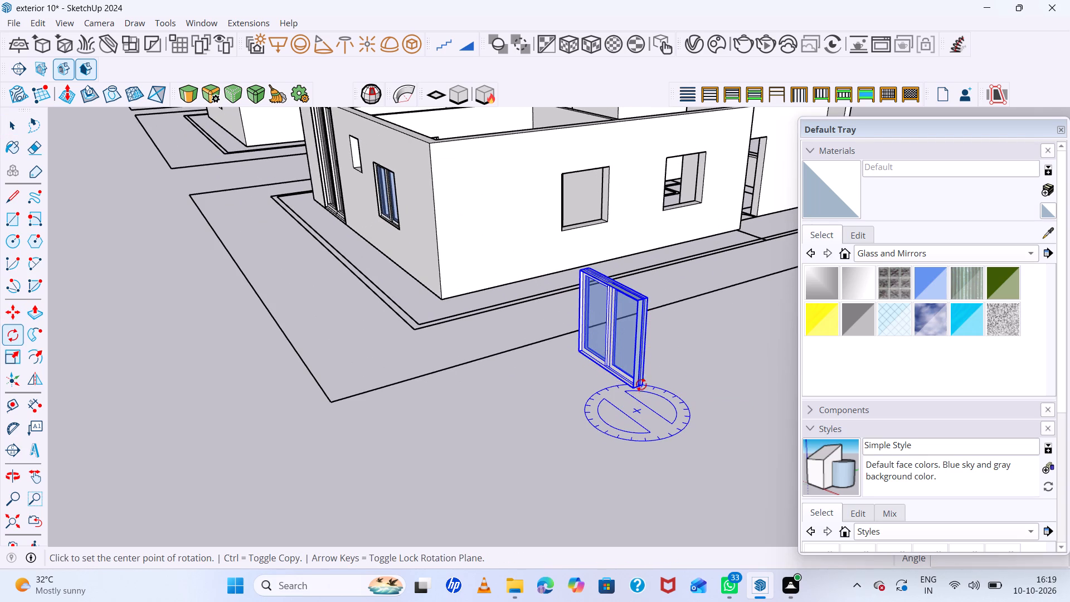
click(643, 383)
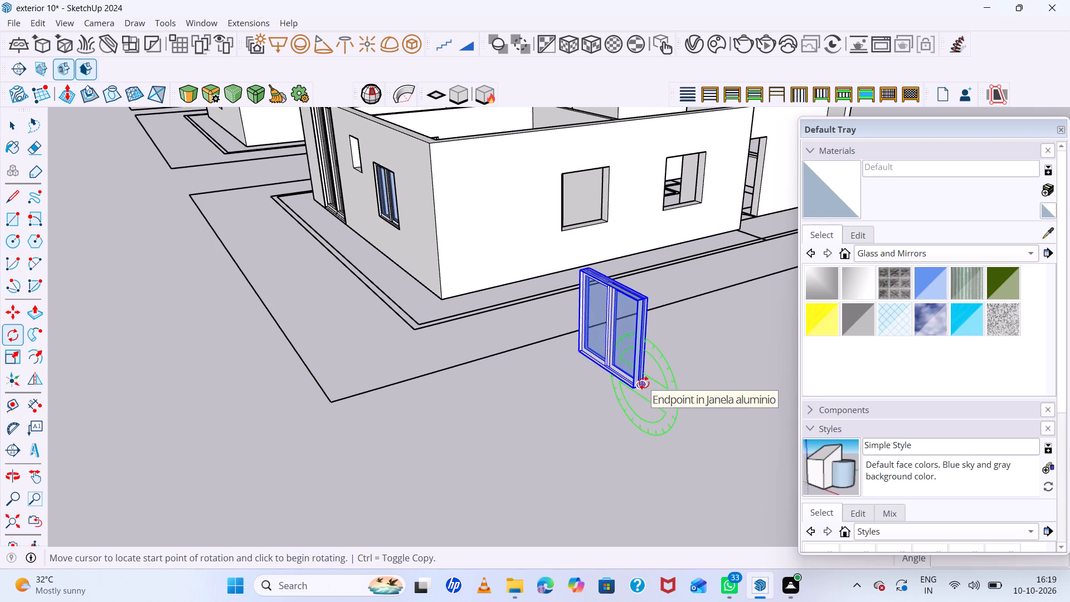
key(space)
key(q)
click(643, 389)
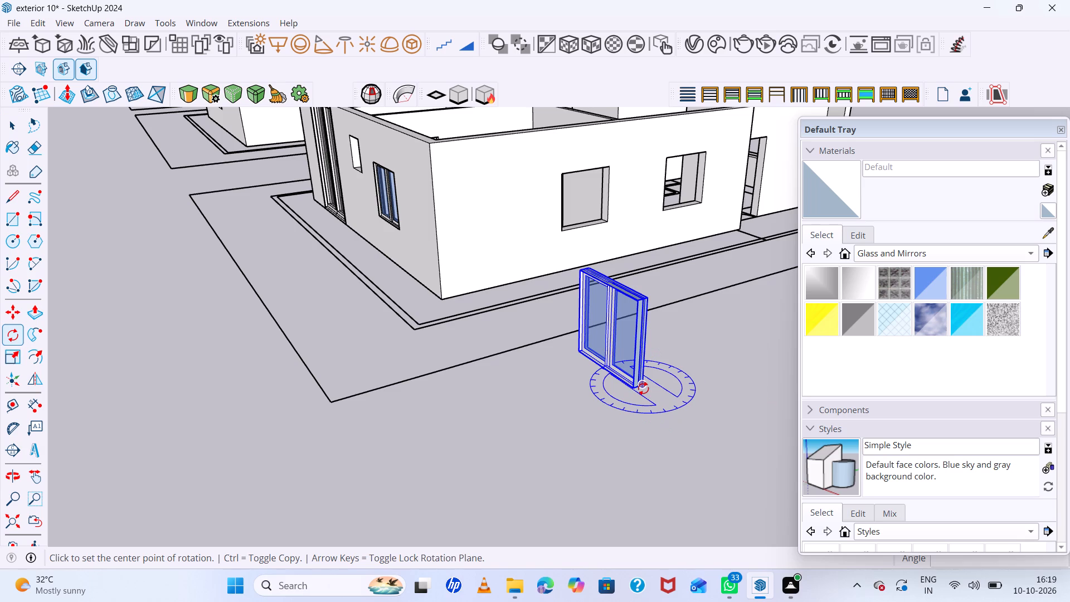
click(750, 353)
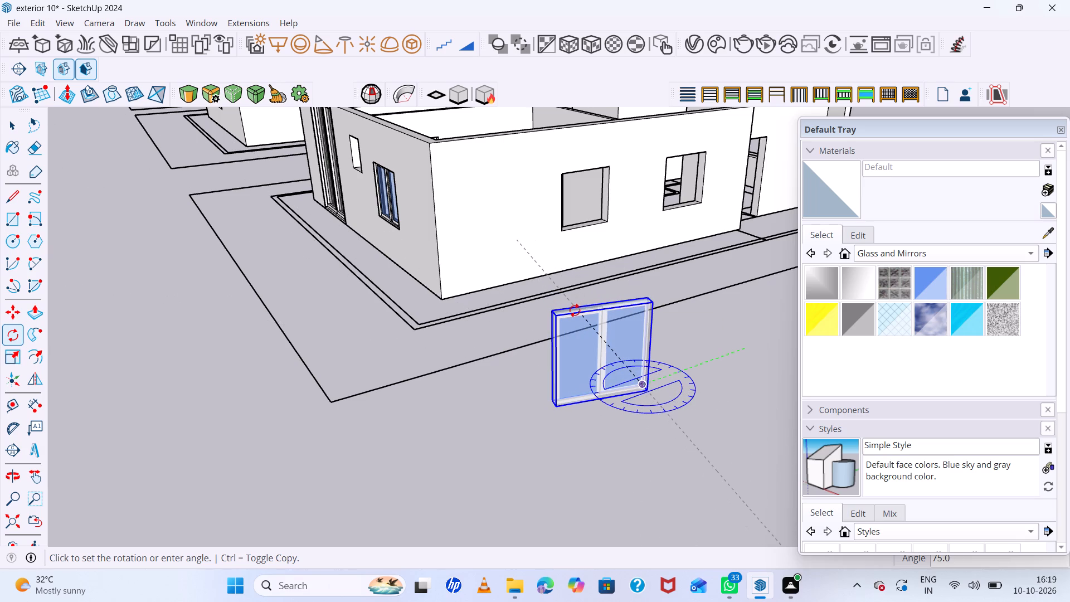
middle_drag(575, 310, 587, 343)
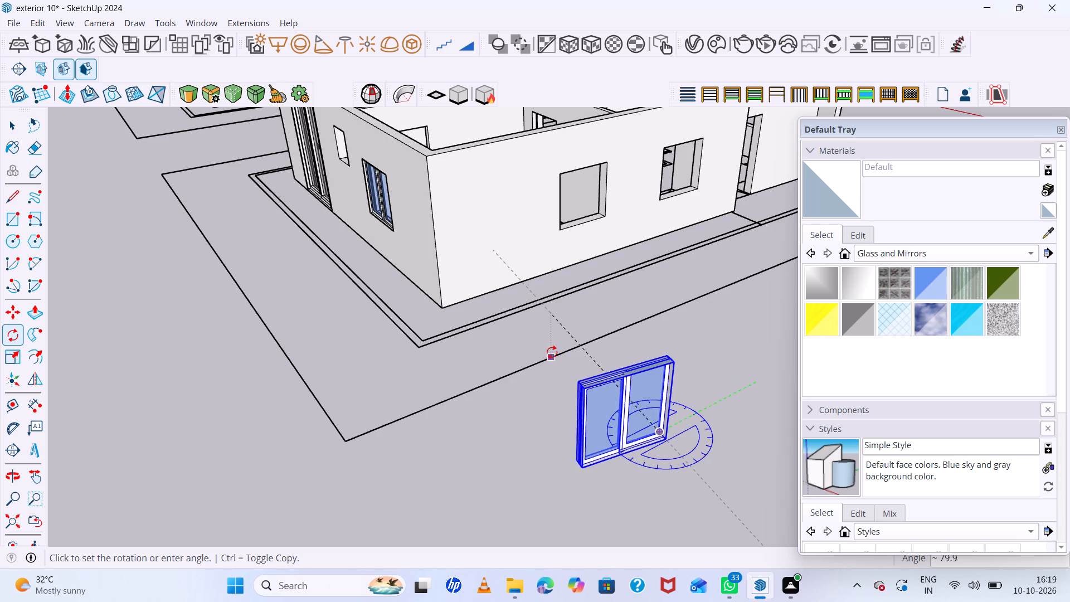
click(563, 344)
Move the rotated window by its lower corner to the matching corner of the wall's nearer opening, about 23' 7" away.
scroll(539, 318, down, 7)
scroll(616, 361, up, 1)
middle_drag(616, 361, 517, 272)
scroll(408, 195, up, 16)
middle_drag(524, 242, 681, 275)
scroll(610, 235, down, 20)
key(space)
scroll(691, 247, up, 12)
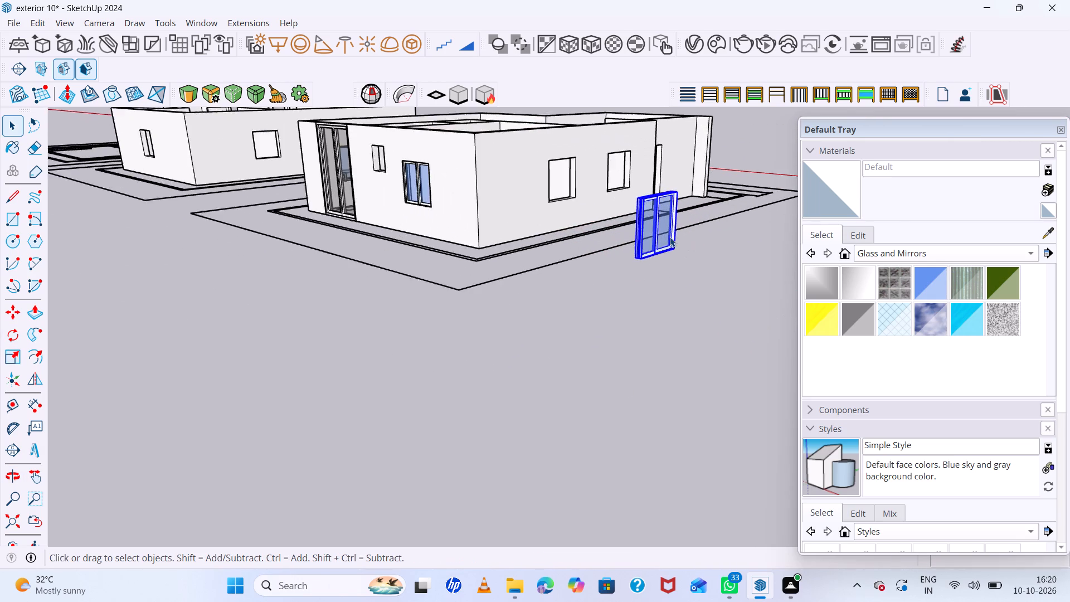
scroll(669, 237, up, 6)
key(m)
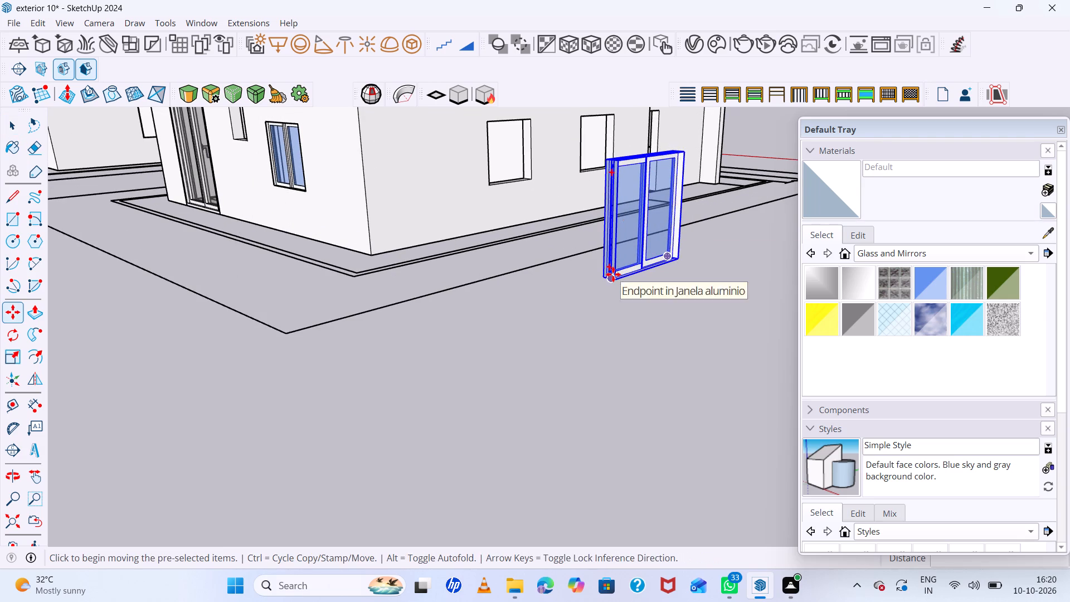
click(613, 274)
scroll(480, 119, up, 6)
scroll(494, 165, up, 4)
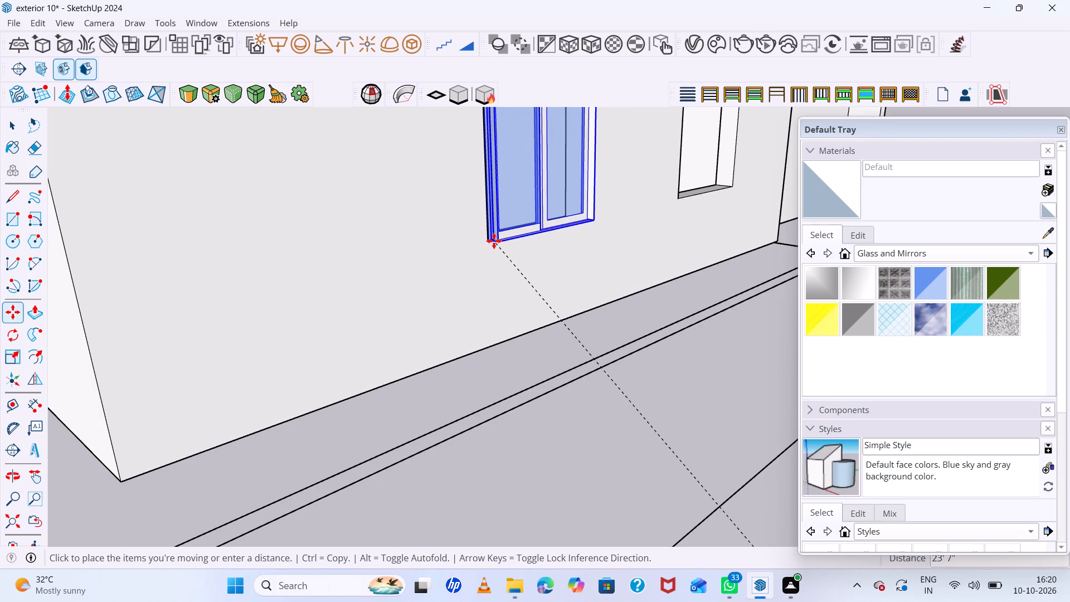
click(494, 241)
Shift the placed window about 4" by its lower corner so it seats in the opening flush with the wall.
middle_drag(573, 247, 385, 260)
scroll(573, 247, up, 1)
scroll(415, 212, up, 11)
scroll(439, 232, down, 2)
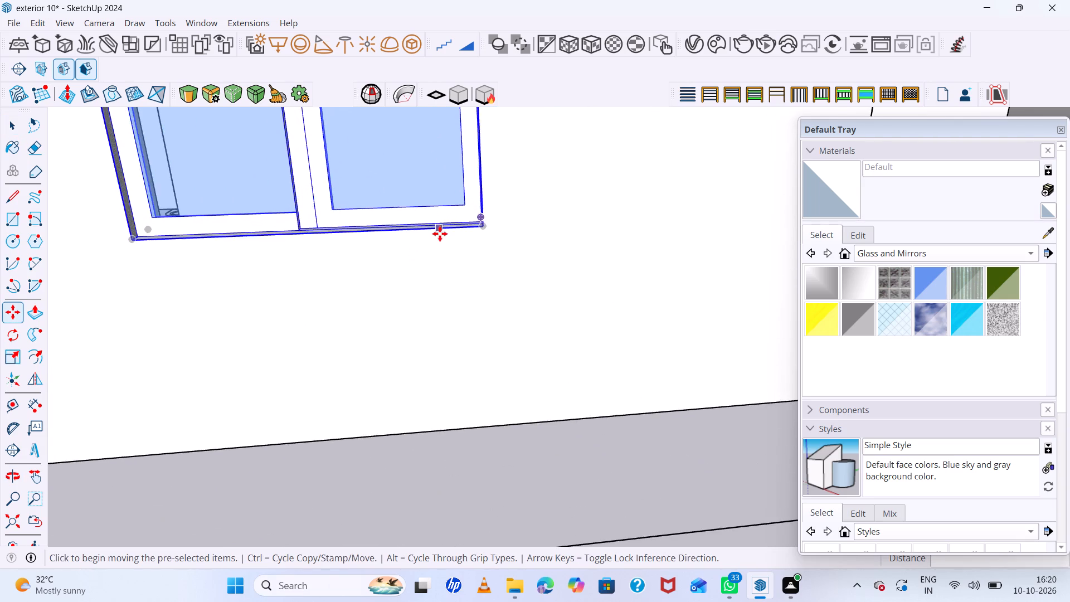
scroll(440, 234, down, 2)
middle_drag(440, 235, 446, 306)
middle_click(446, 306)
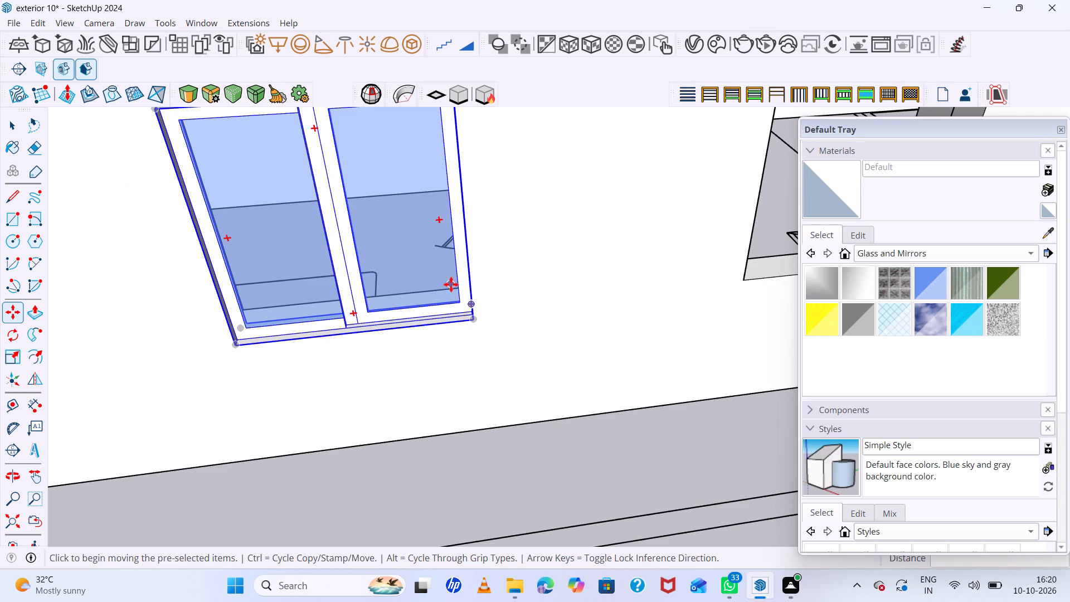
scroll(451, 283, up, 6)
scroll(451, 283, down, 12)
scroll(421, 205, up, 6)
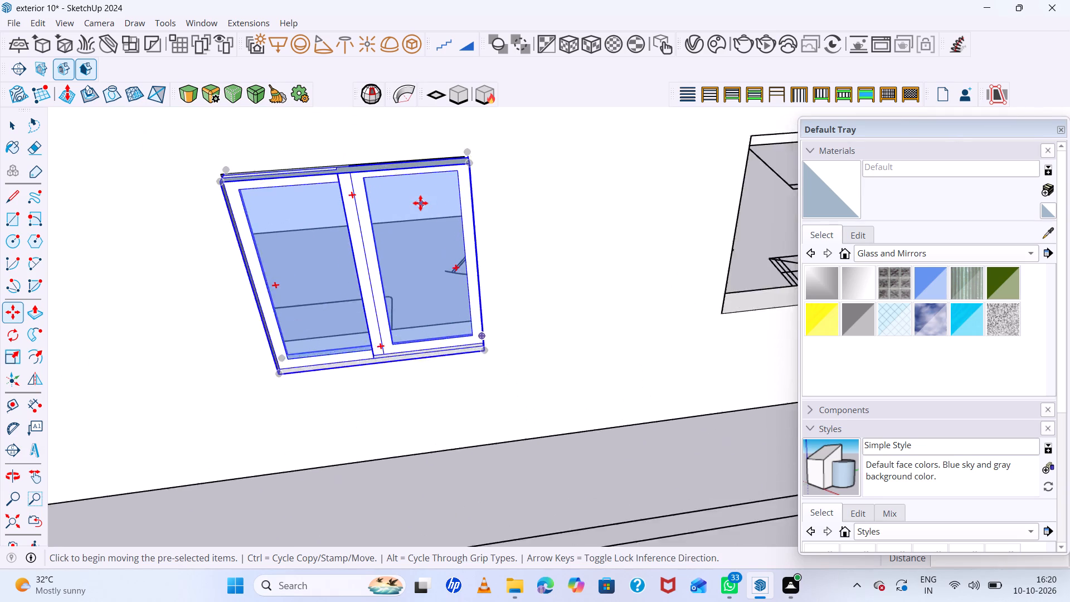
middle_drag(414, 188, 436, 263)
scroll(357, 257, up, 6)
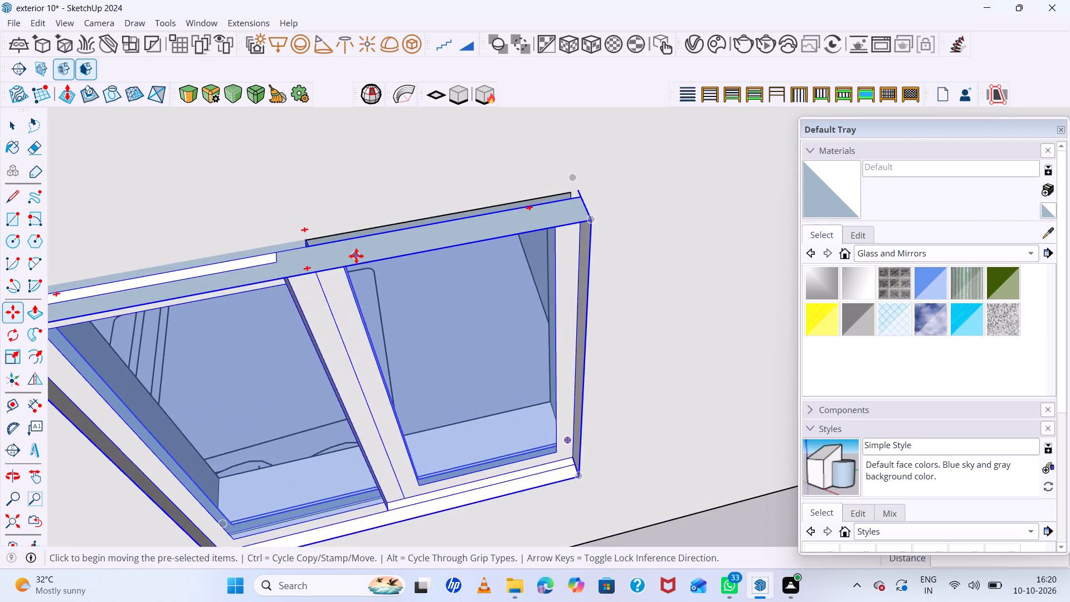
middle_drag(356, 256, 356, 243)
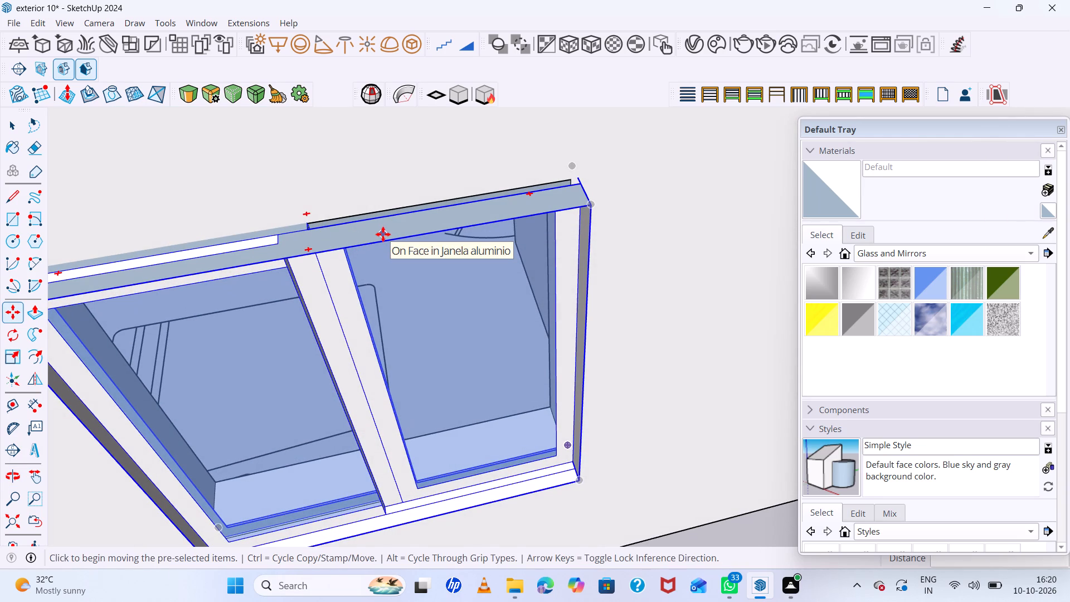
scroll(426, 247, down, 6)
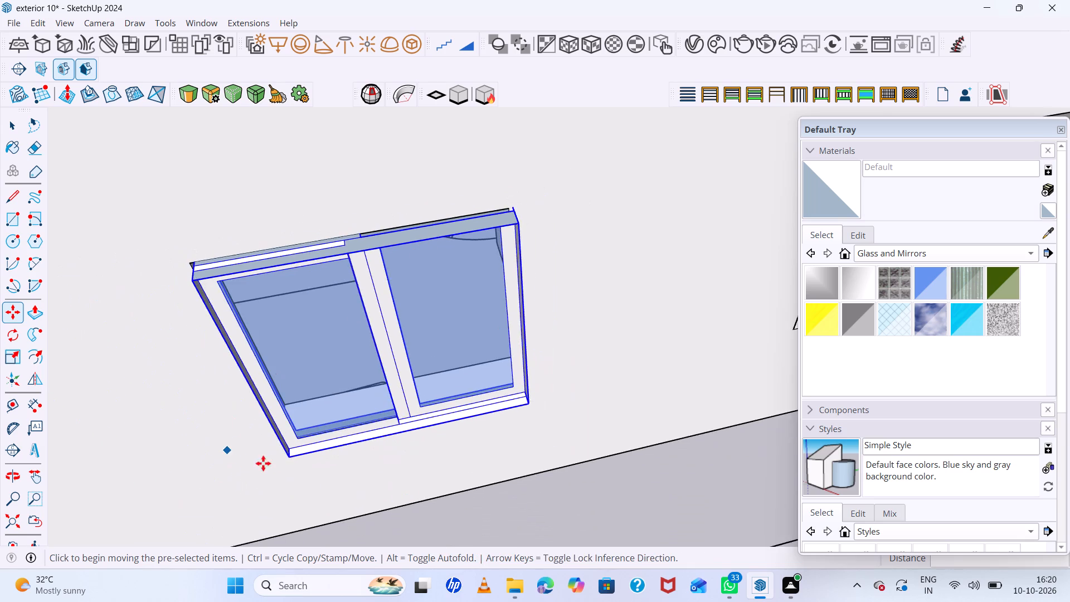
scroll(263, 463, up, 10)
click(312, 454)
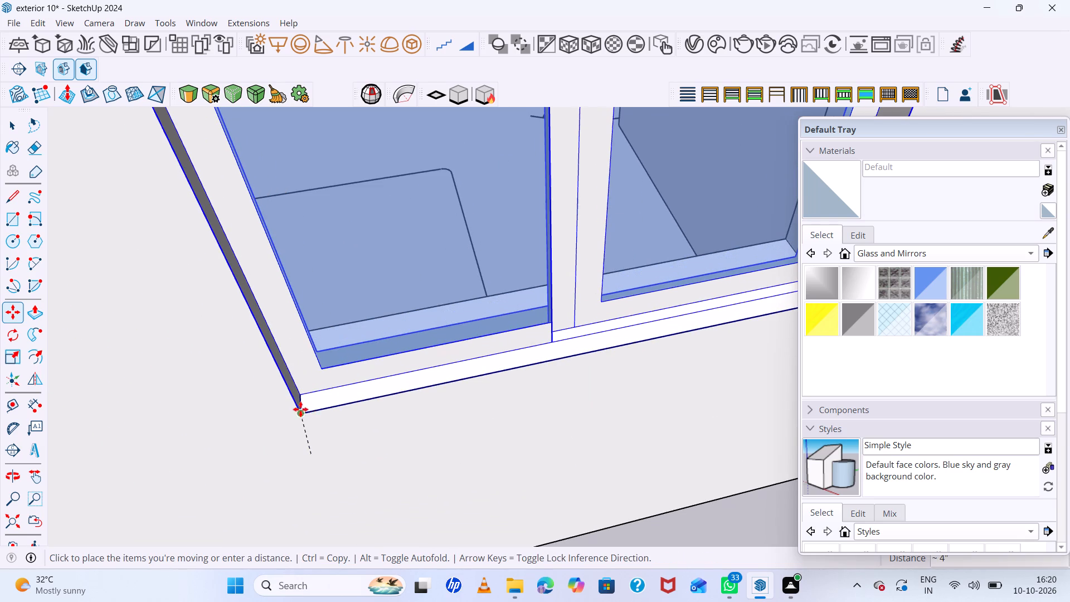
click(305, 411)
Copy the seated window from its lower corner to the matching corner of the same wall's second opening, about 9' 3" away.
scroll(298, 406, down, 14)
scroll(446, 246, up, 4)
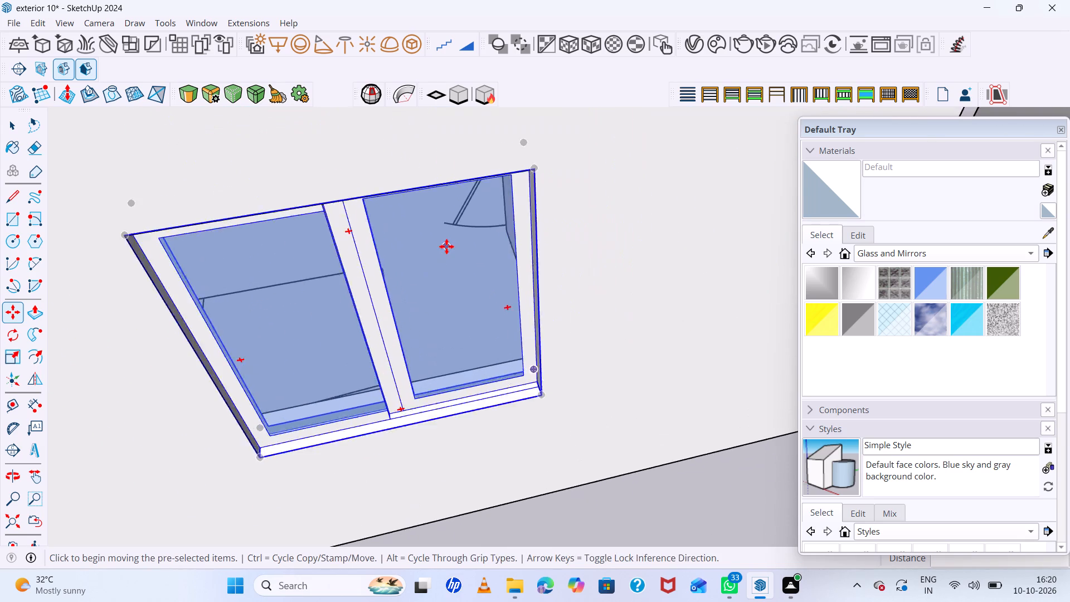
scroll(446, 246, up, 2)
middle_drag(456, 255, 431, 150)
scroll(435, 158, up, 1)
scroll(511, 301, down, 13)
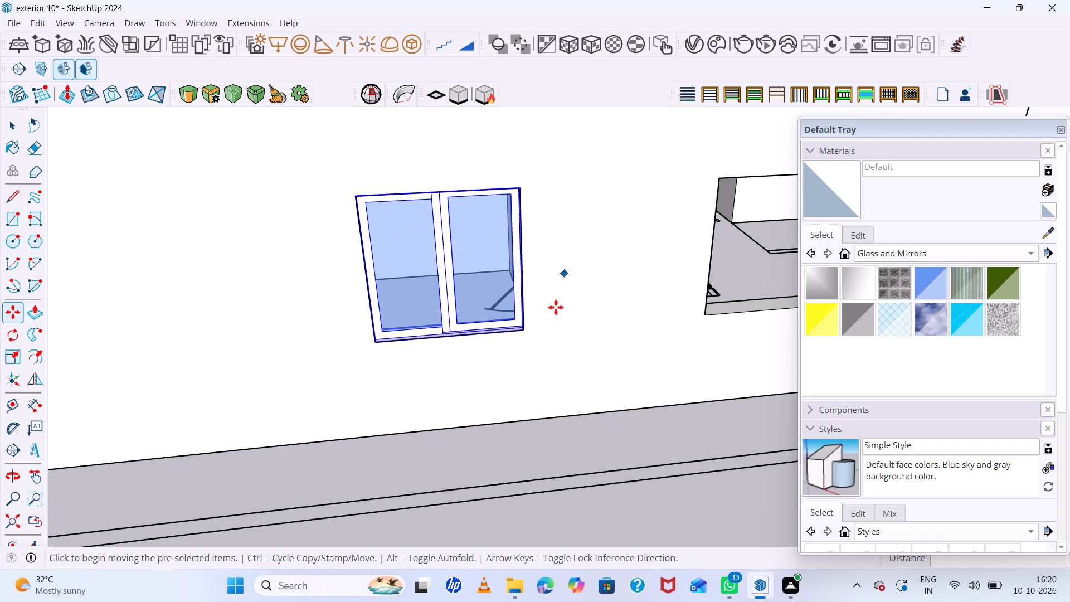
click(522, 329)
scroll(576, 326, down, 2)
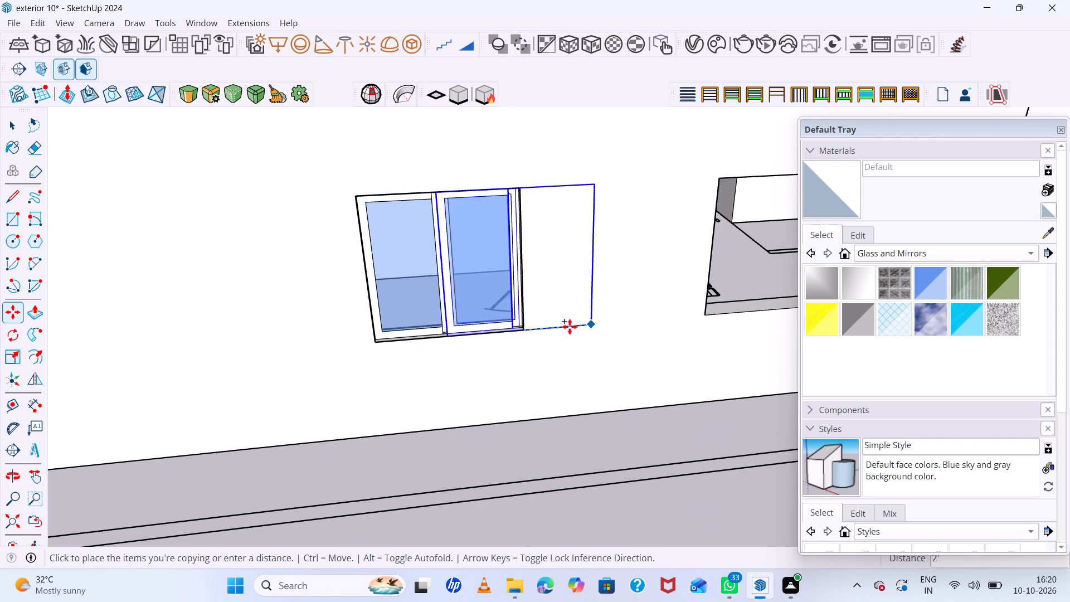
scroll(570, 327, down, 3)
middle_drag(549, 329, 465, 320)
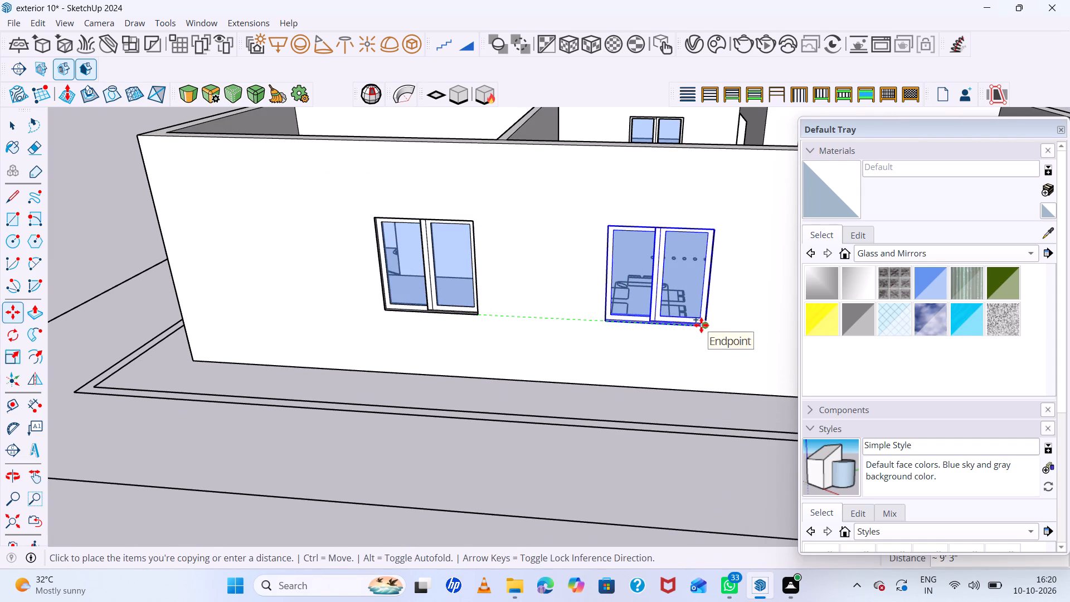
click(701, 325)
Examine the building's exterior walls, especially the small opening between the sliding door and the window.
scroll(605, 287, up, 6)
scroll(590, 255, down, 20)
scroll(590, 255, down, 1)
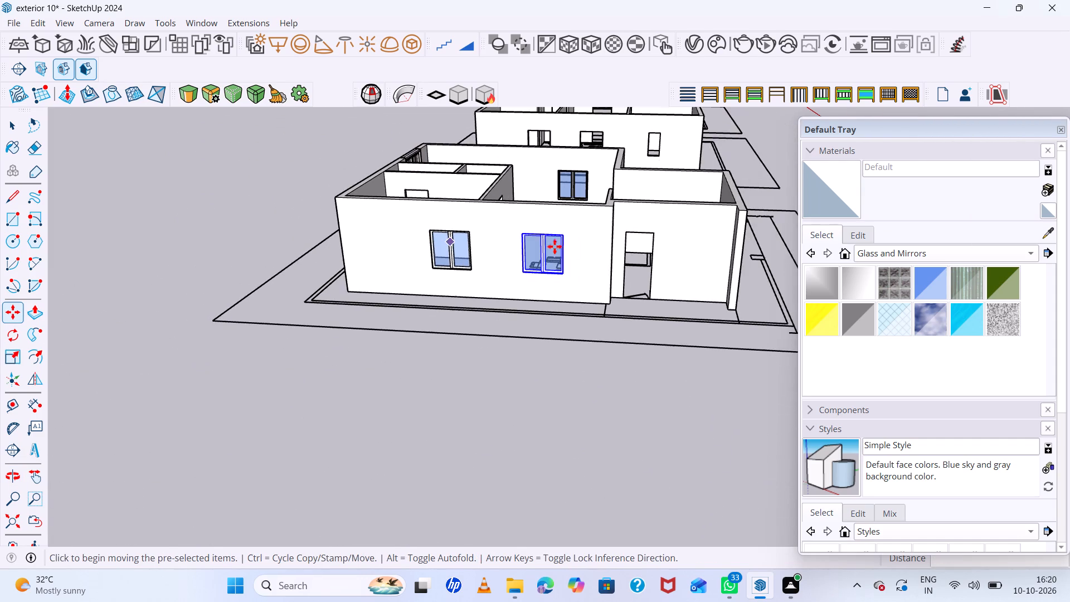
middle_drag(588, 245, 708, 230)
middle_click(708, 230)
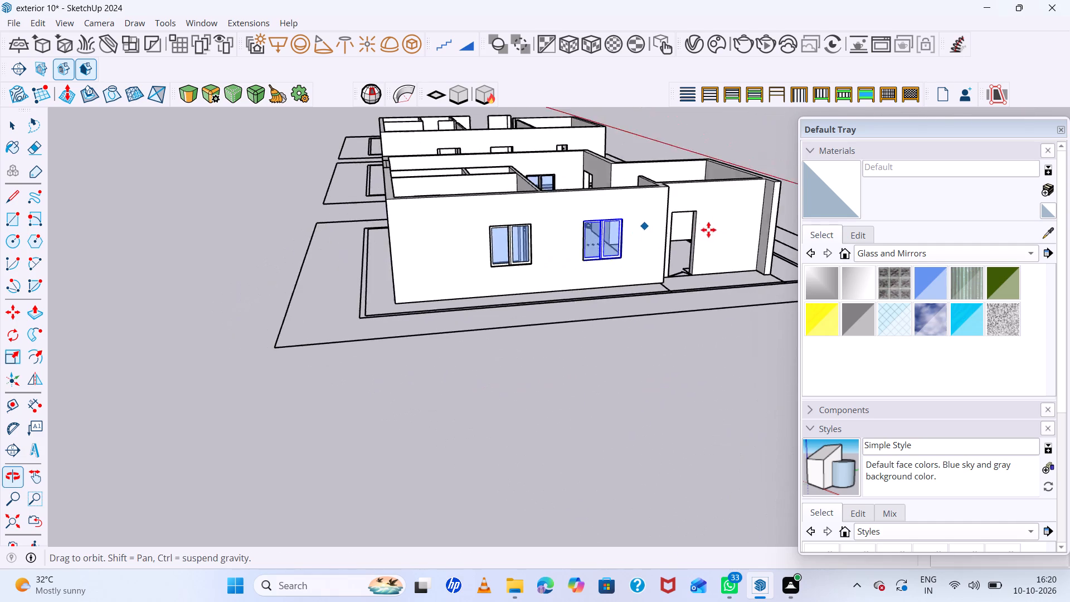
scroll(351, 202, up, 6)
middle_drag(381, 207, 572, 240)
scroll(566, 224, up, 2)
scroll(505, 202, down, 14)
scroll(616, 244, up, 2)
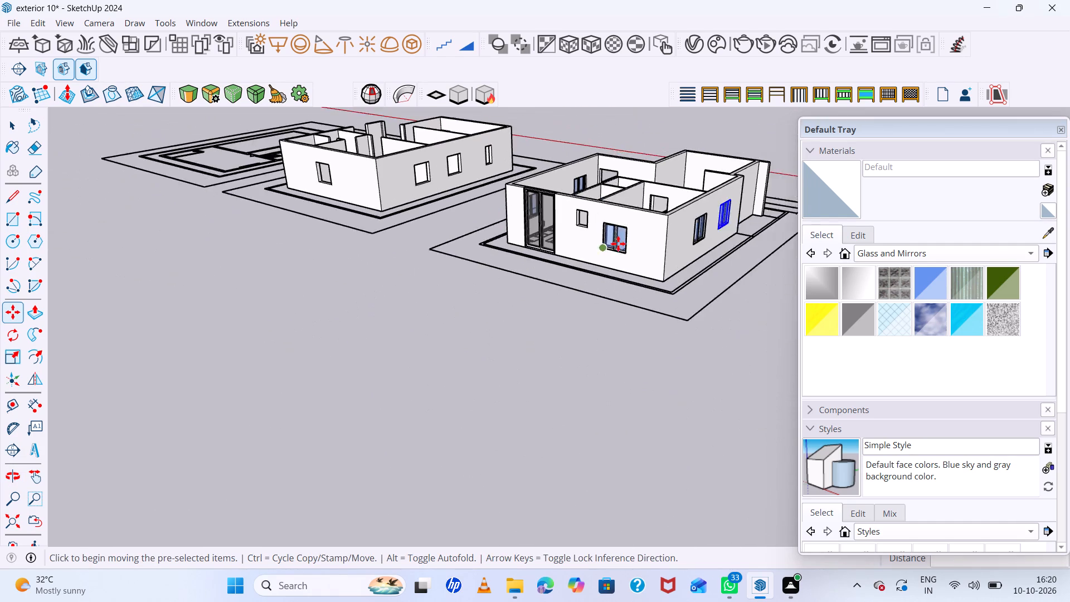
scroll(618, 244, up, 5)
middle_drag(643, 250, 741, 269)
scroll(658, 207, up, 12)
key(space)
click(562, 355)
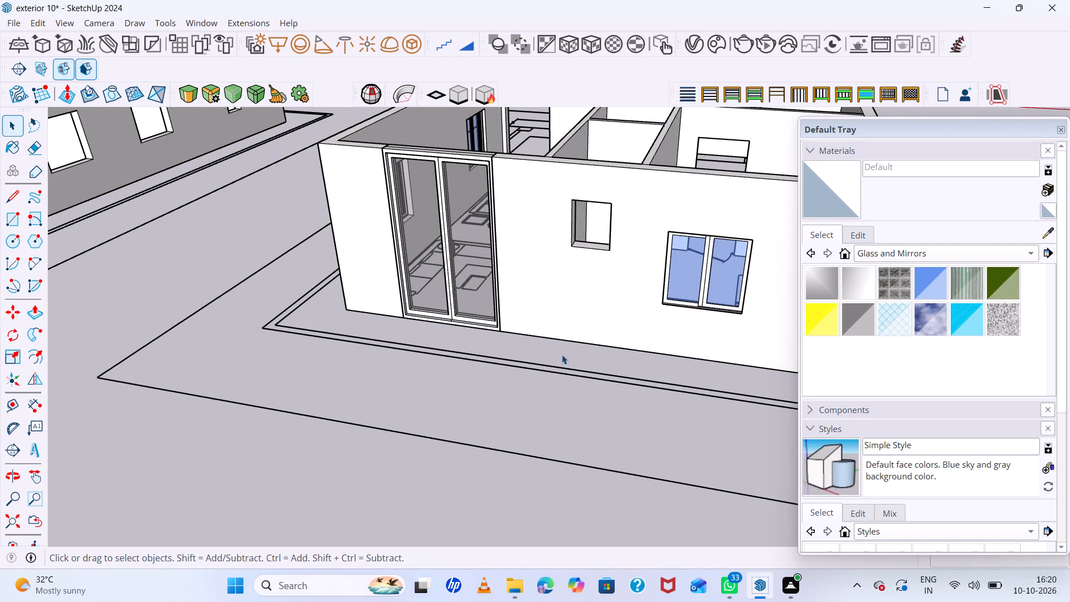
scroll(599, 218, up, 7)
scroll(583, 190, down, 7)
scroll(589, 203, up, 3)
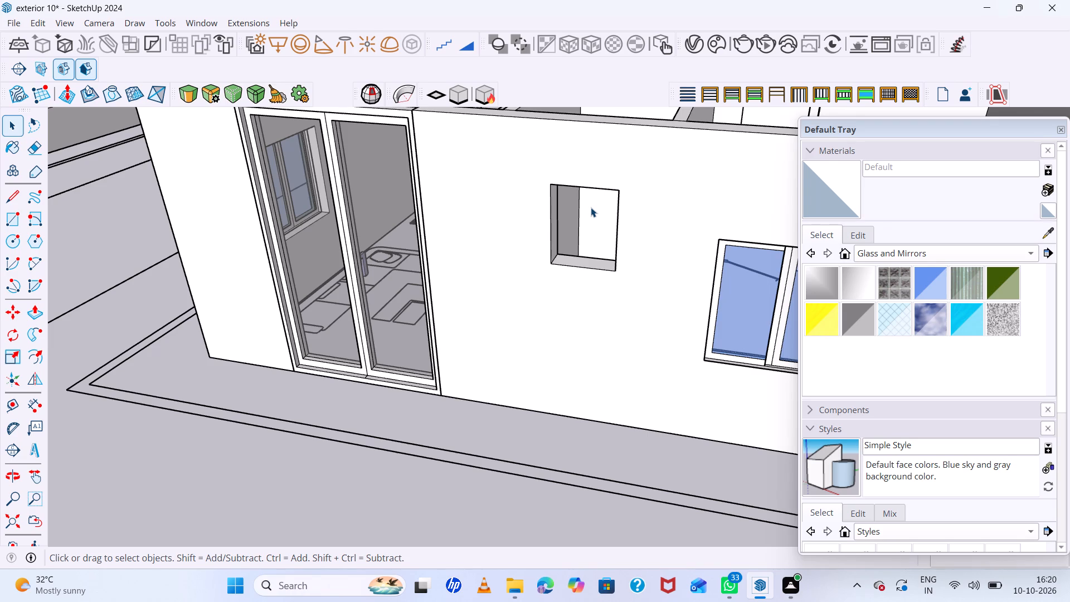
scroll(330, 314, down, 13)
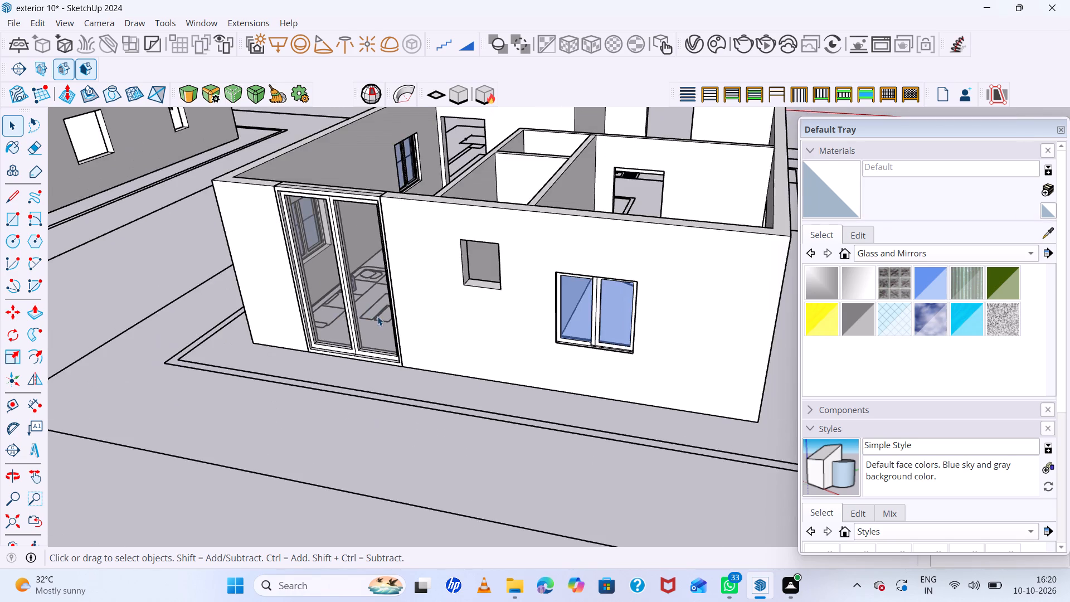
Inspect the windows in the wall around the corner from the sliding door, and the door and interior from above.
scroll(377, 316, down, 4)
scroll(405, 323, up, 1)
middle_drag(405, 323, 669, 280)
scroll(387, 263, up, 16)
scroll(292, 244, down, 6)
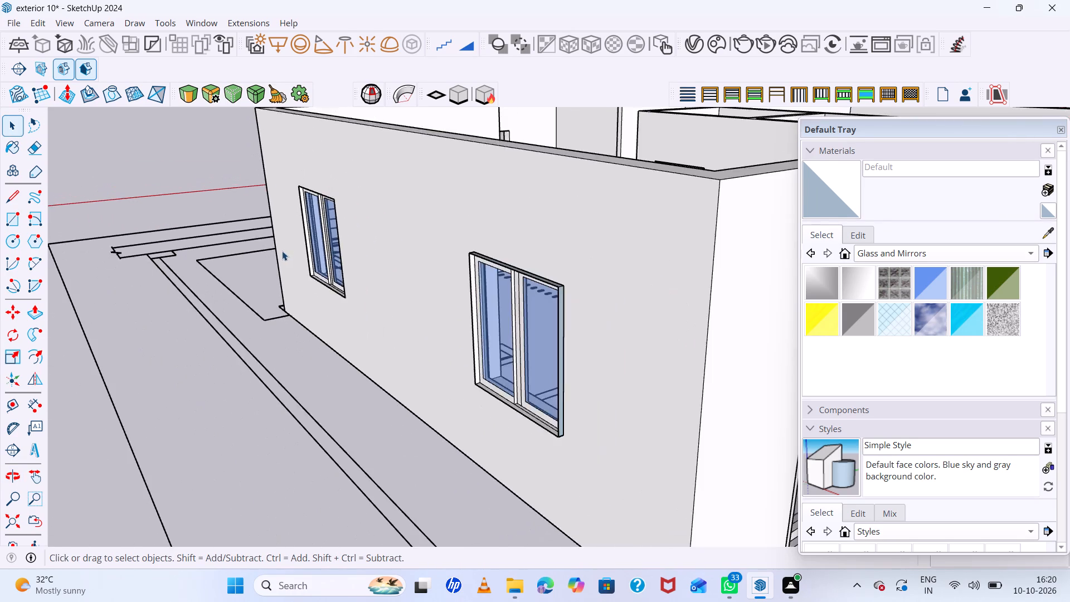
scroll(284, 254, down, 7)
middle_drag(470, 277, 101, 479)
scroll(348, 219, up, 9)
scroll(368, 192, down, 2)
scroll(368, 192, up, 7)
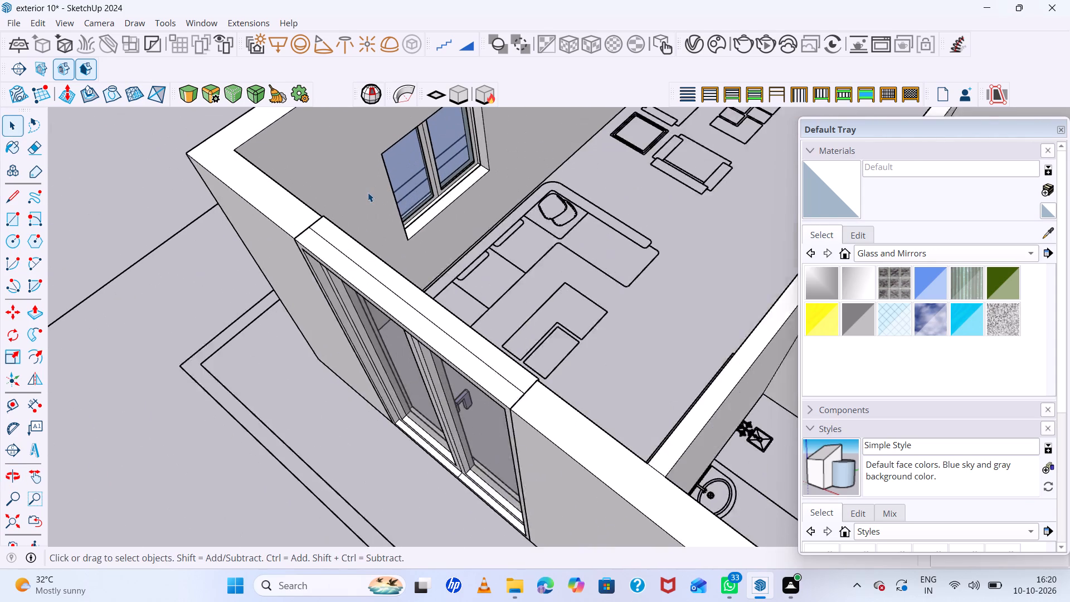
Delete all materials stored in the model's In Model collection.
click(845, 254)
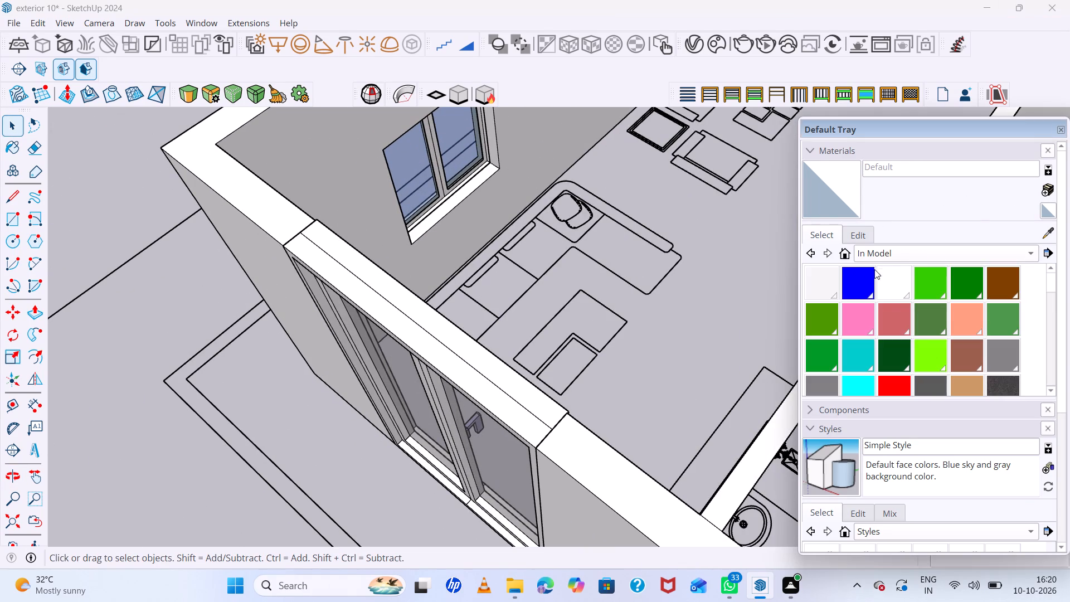
scroll(898, 304, down, 6)
click(1052, 256)
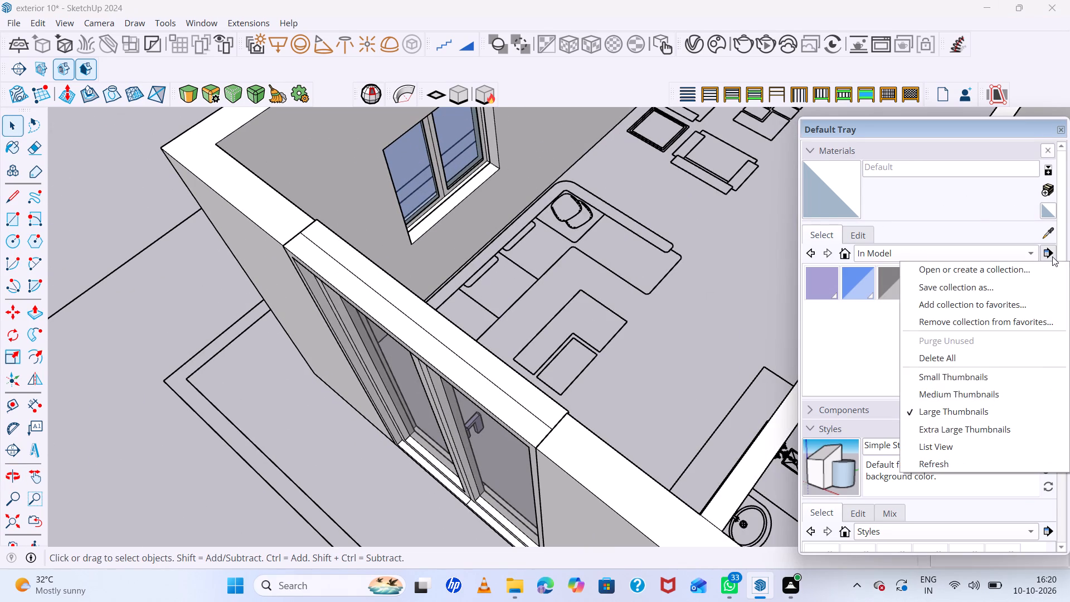
click(962, 362)
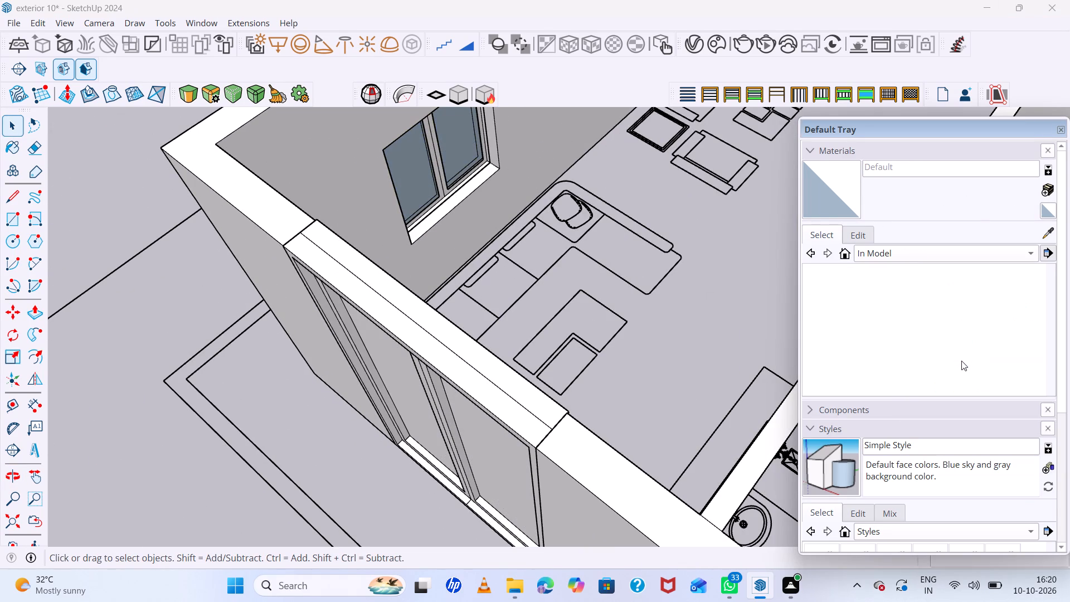
Open the Glass and Mirrors material collection.
middle_drag(561, 361, 706, 208)
scroll(669, 260, up, 1)
scroll(611, 225, down, 8)
scroll(521, 242, down, 3)
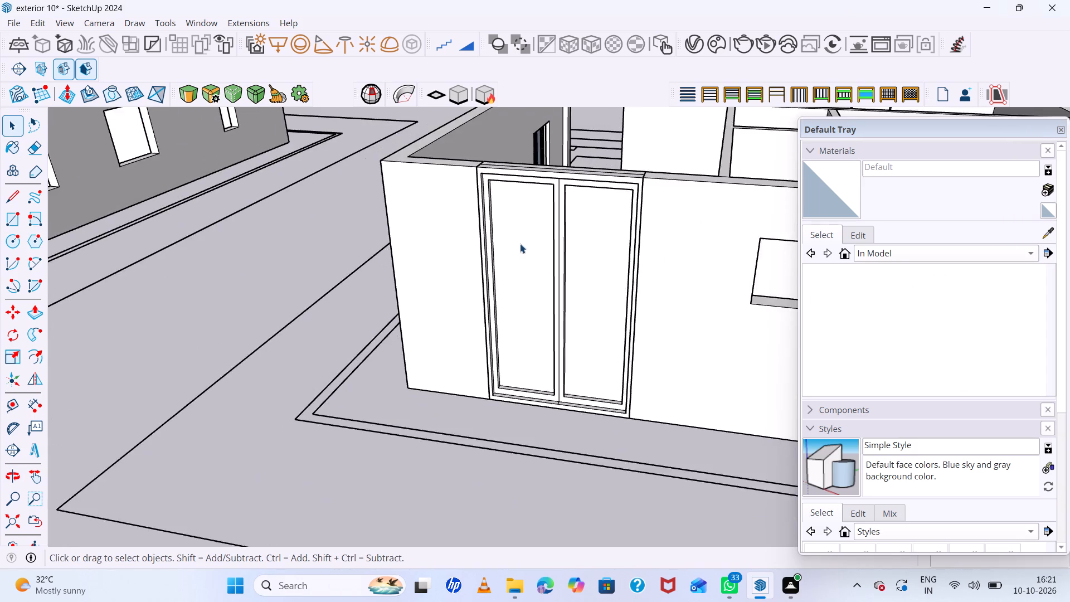
scroll(520, 244, down, 4)
scroll(515, 258, up, 1)
middle_drag(515, 258, 857, 234)
middle_click(857, 234)
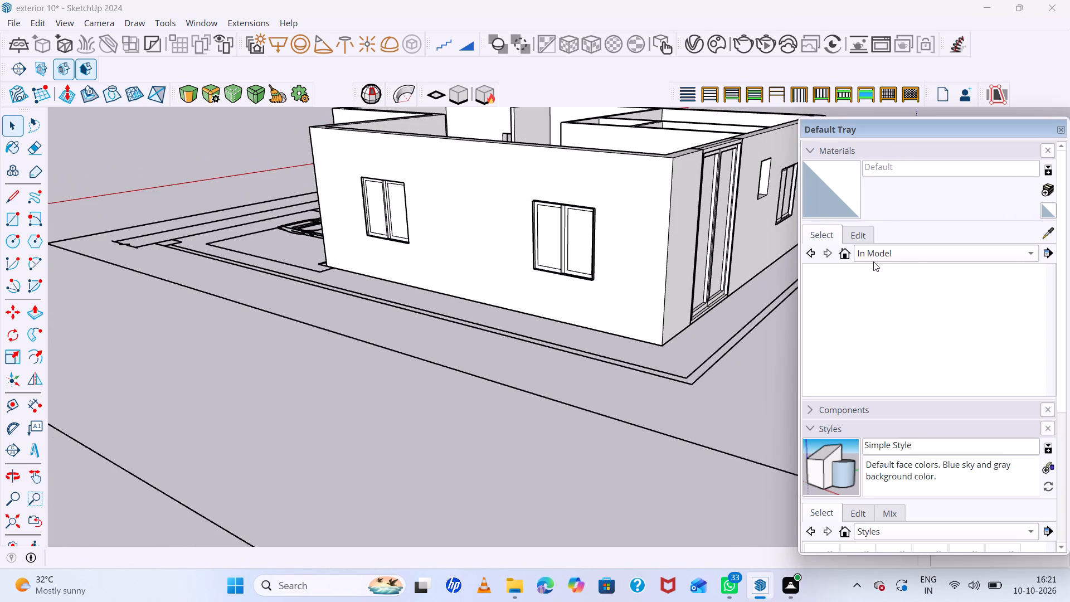
click(900, 255)
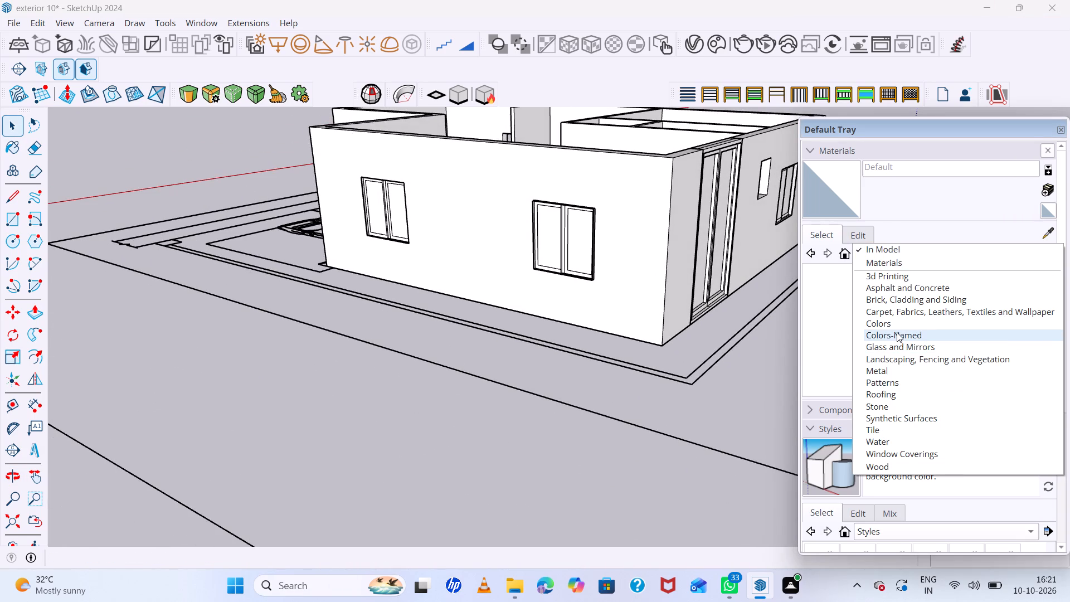
click(902, 346)
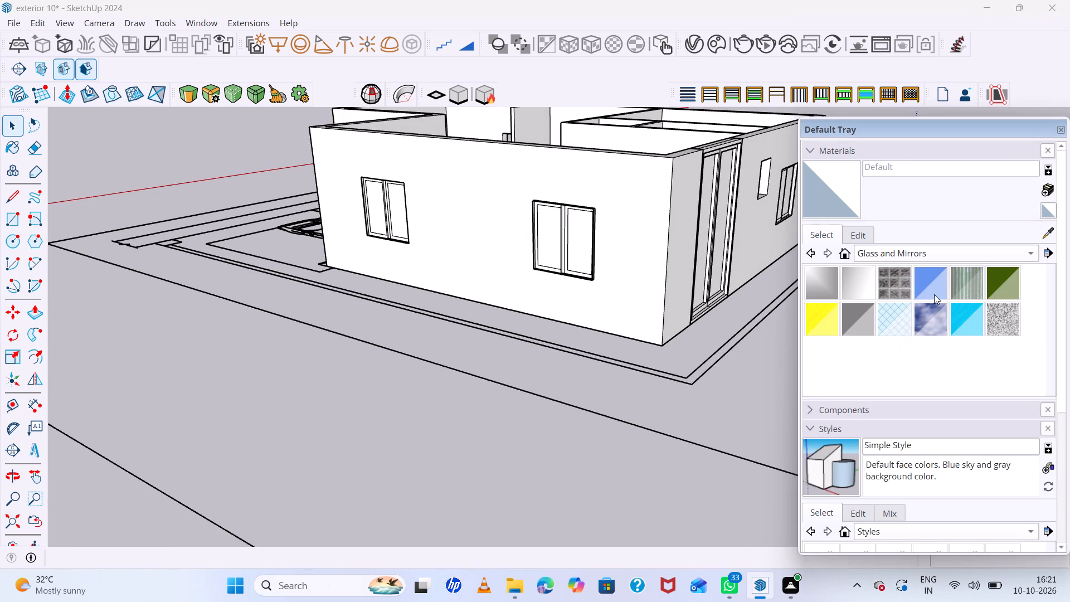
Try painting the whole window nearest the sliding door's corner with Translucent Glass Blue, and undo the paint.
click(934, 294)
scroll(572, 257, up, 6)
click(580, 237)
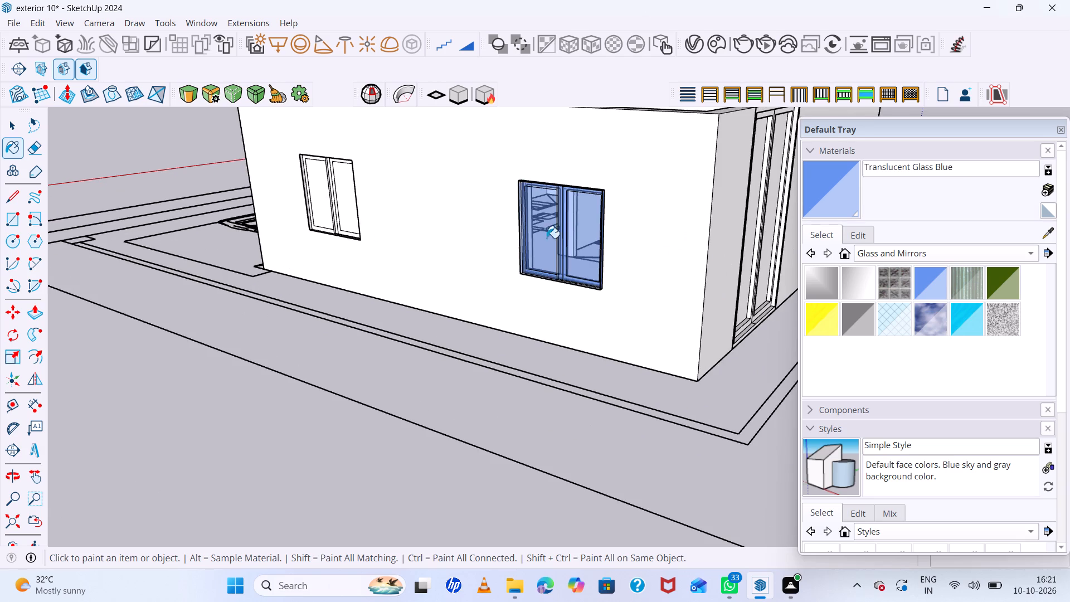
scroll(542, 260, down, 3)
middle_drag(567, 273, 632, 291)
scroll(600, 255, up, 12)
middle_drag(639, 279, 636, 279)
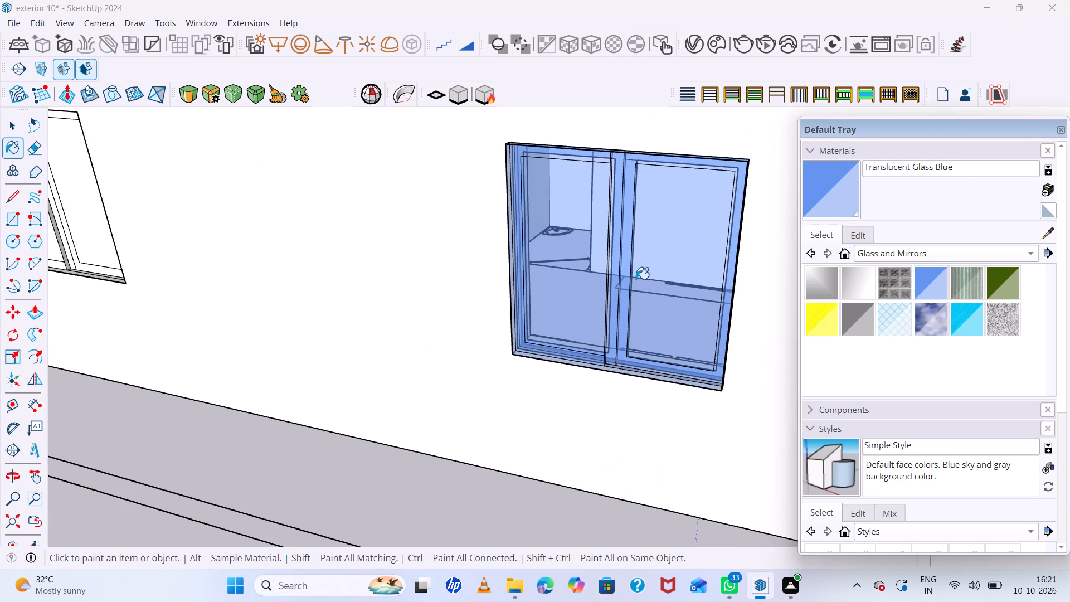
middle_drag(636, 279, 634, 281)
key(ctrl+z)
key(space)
Inside that window component, paint both glass panes with Translucent Glass Blue and exit the component.
click(663, 268)
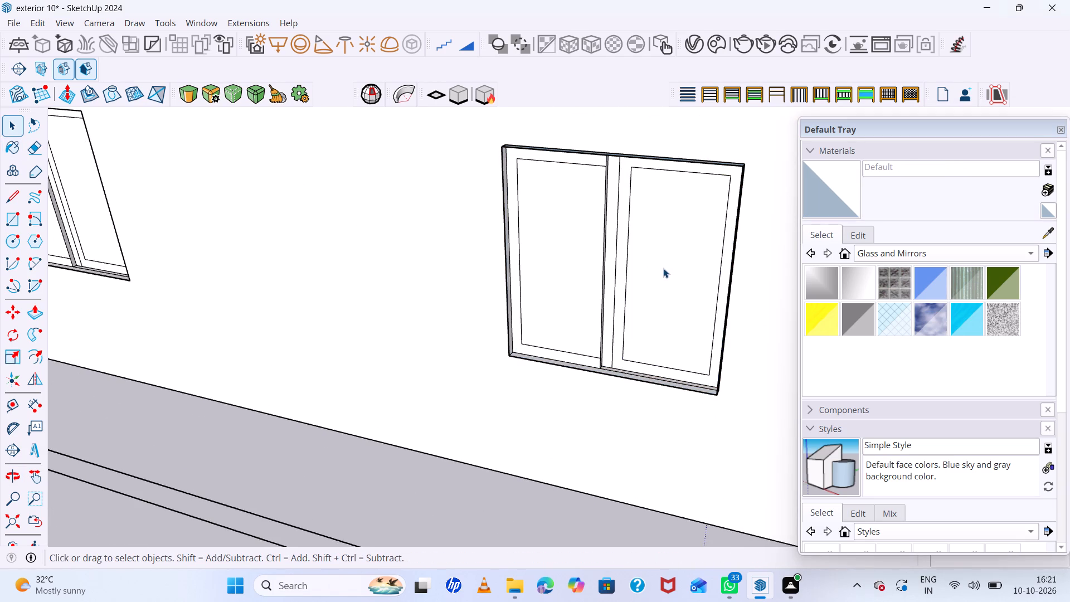
scroll(663, 268, up, 3)
double_click(663, 268)
scroll(663, 268, up, 5)
click(663, 268)
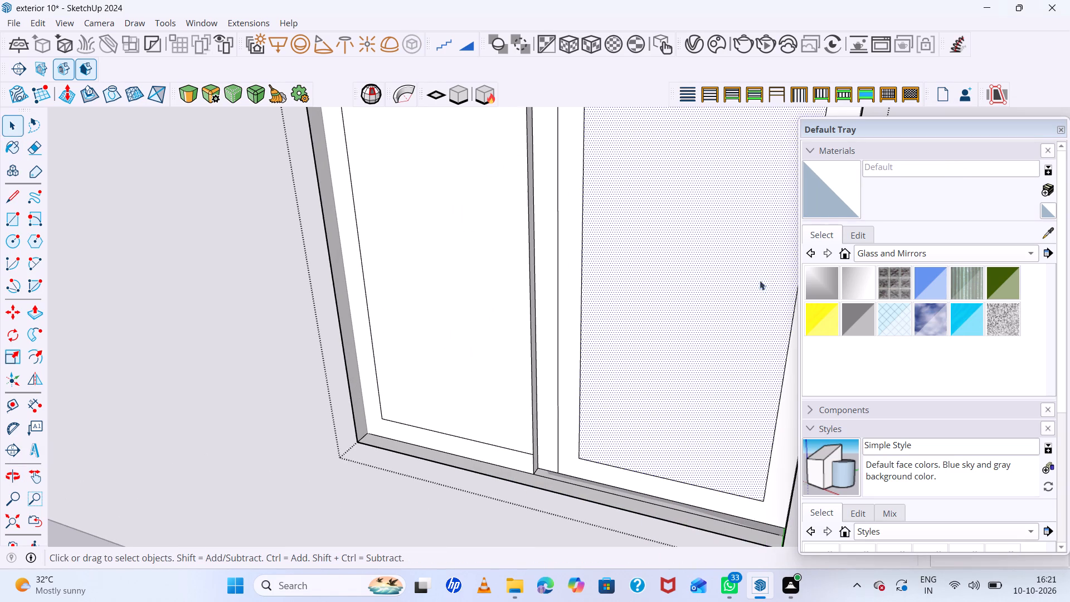
click(935, 283)
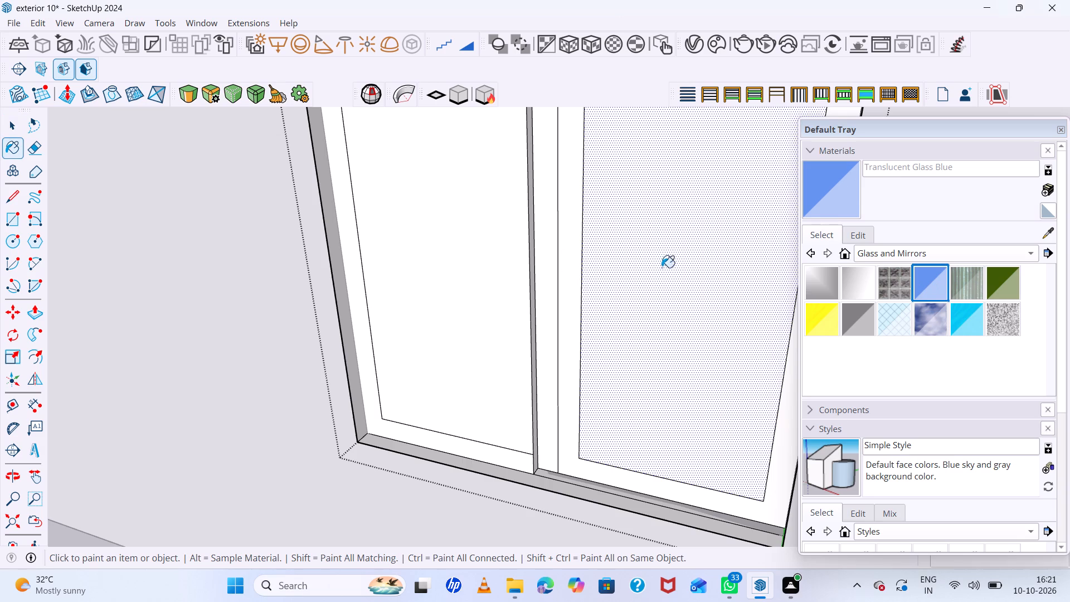
click(667, 268)
click(483, 264)
scroll(607, 293, down, 20)
scroll(607, 293, down, 1)
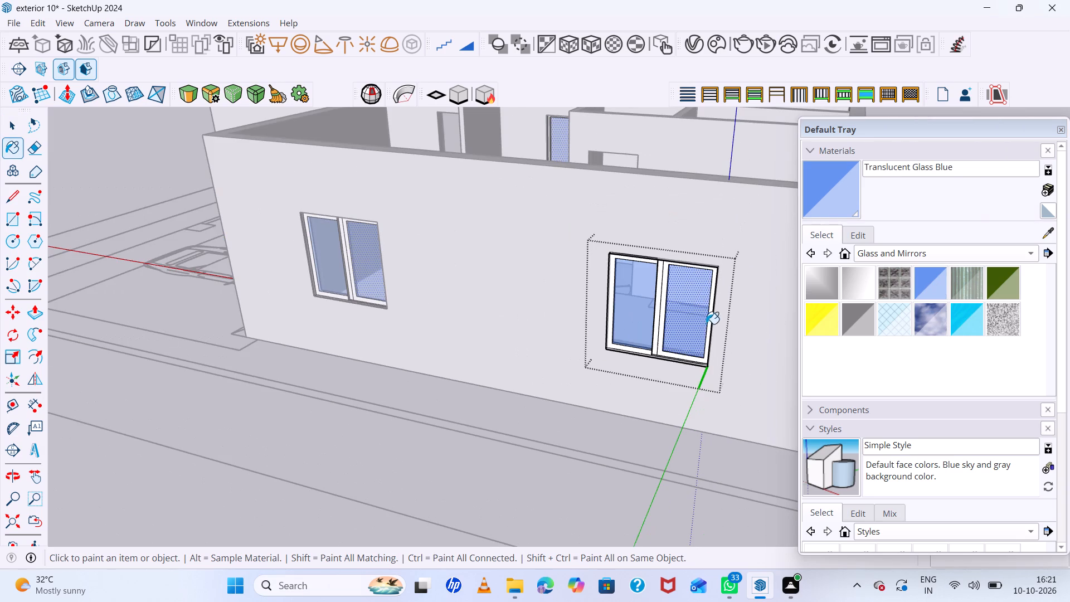
key(space)
click(522, 467)
Inside the sliding door component, paint both glass panels with Translucent Glass Gray and exit the component.
scroll(361, 275, up, 10)
scroll(378, 271, down, 4)
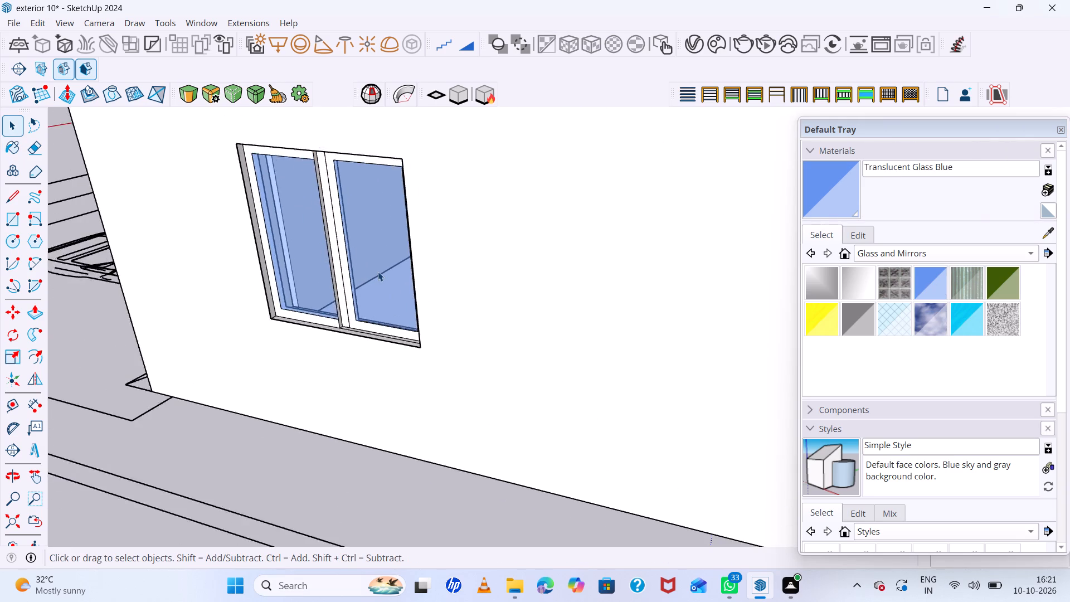
scroll(378, 271, down, 20)
scroll(378, 271, down, 6)
middle_drag(481, 273, 351, 289)
scroll(504, 254, up, 4)
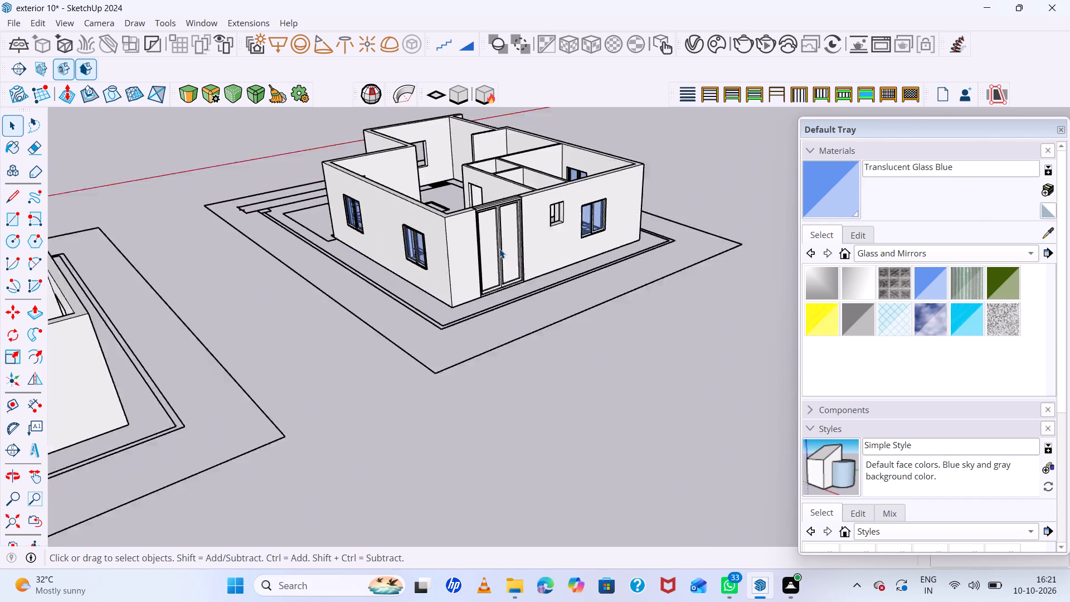
scroll(499, 249, up, 9)
double_click(519, 229)
scroll(519, 229, up, 5)
click(519, 229)
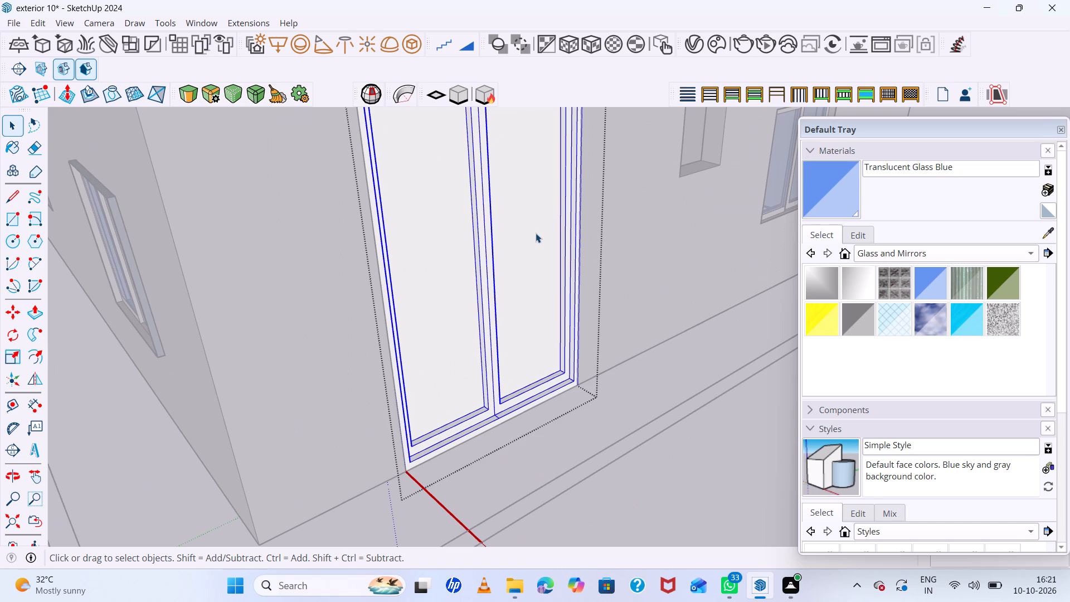
double_click(536, 233)
scroll(536, 233, up, 4)
click(536, 233)
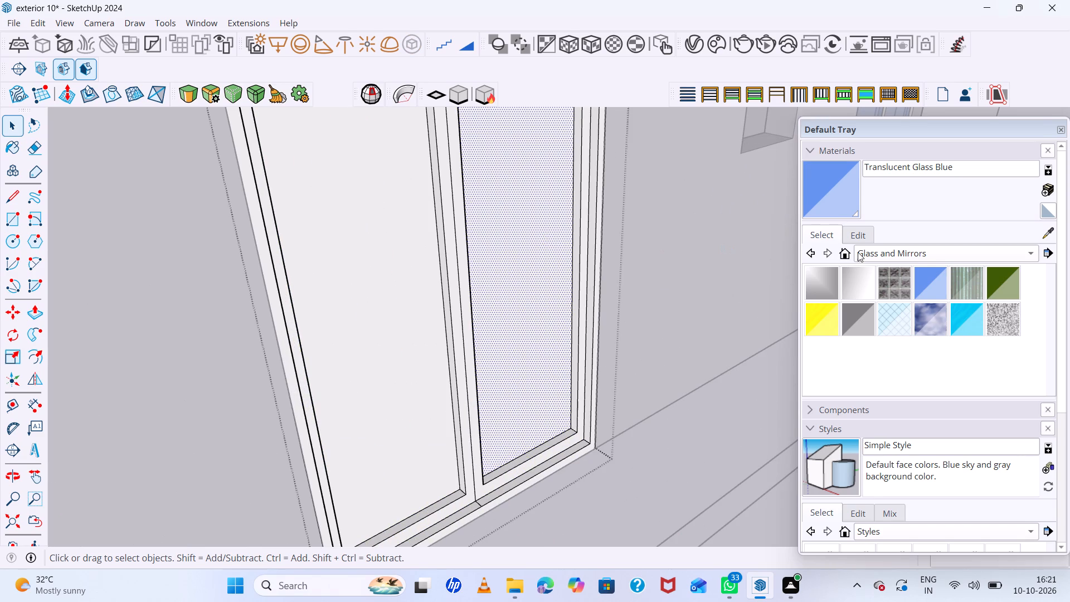
click(854, 320)
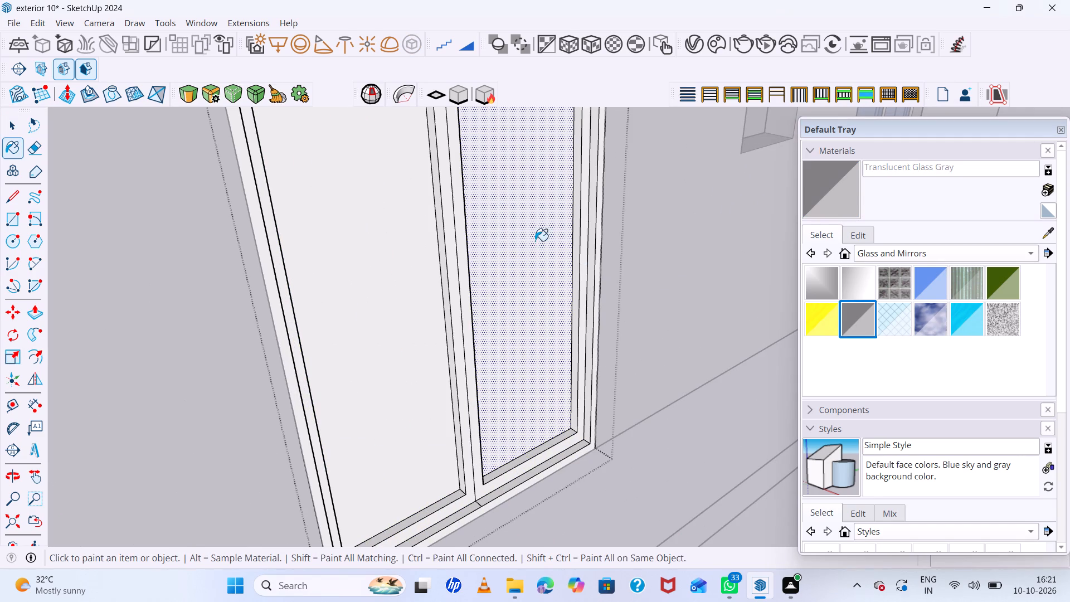
click(534, 238)
click(394, 269)
scroll(412, 276, down, 20)
scroll(412, 276, down, 3)
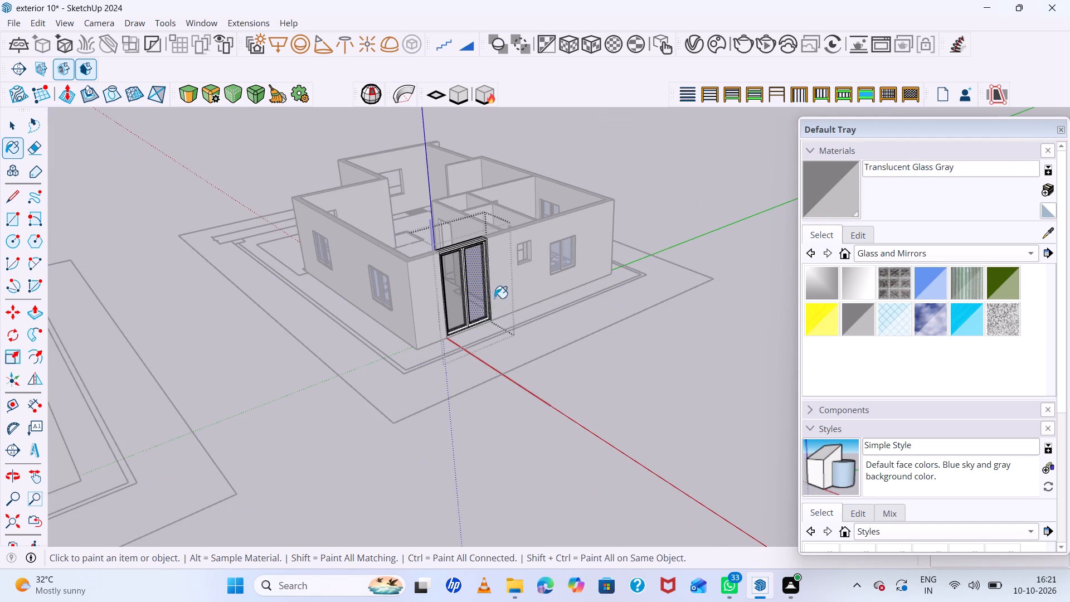
key(space)
click(373, 430)
Examine the glazed windows, the sliding door and the small opening beside it from outside.
scroll(574, 191, up, 2)
click(652, 175)
scroll(649, 191, up, 6)
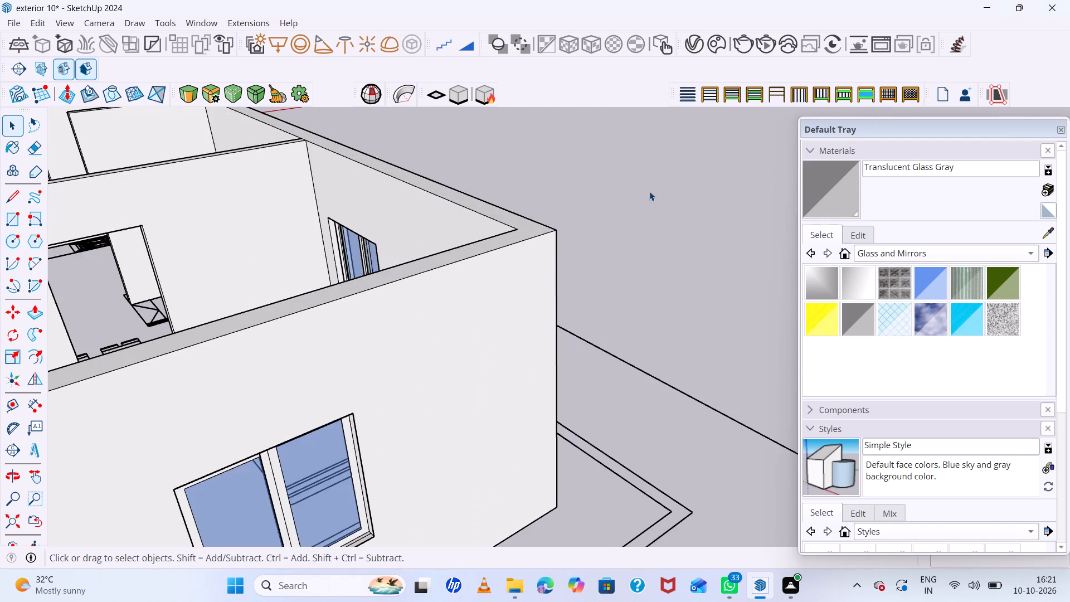
middle_drag(629, 197, 385, 261)
scroll(367, 229, down, 17)
middle_drag(462, 240, 414, 176)
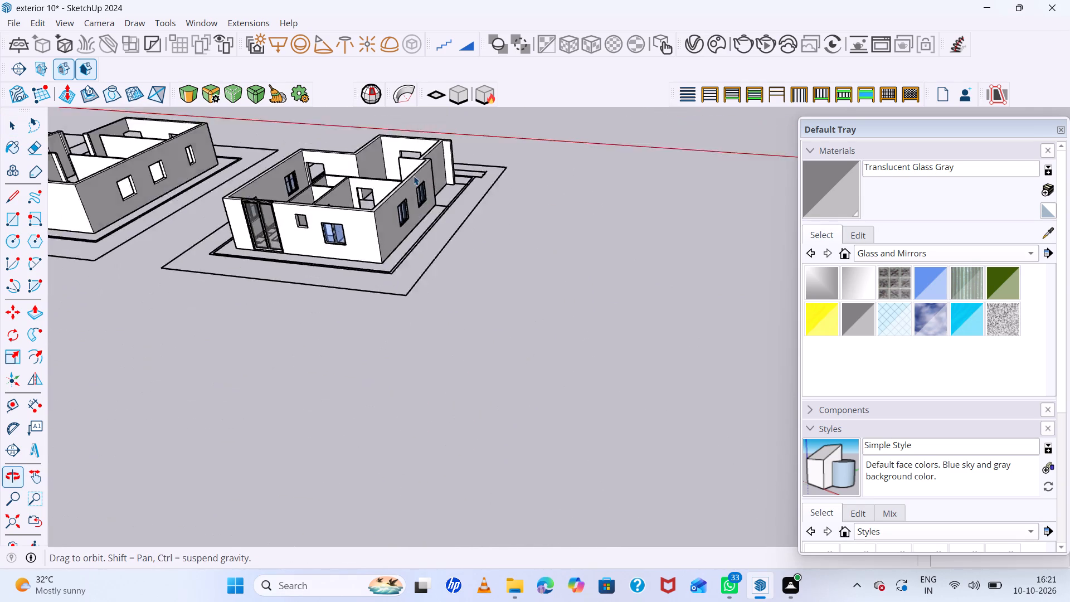
middle_drag(417, 178, 254, 153)
middle_drag(414, 176, 420, 181)
scroll(318, 164, up, 18)
scroll(360, 155, down, 3)
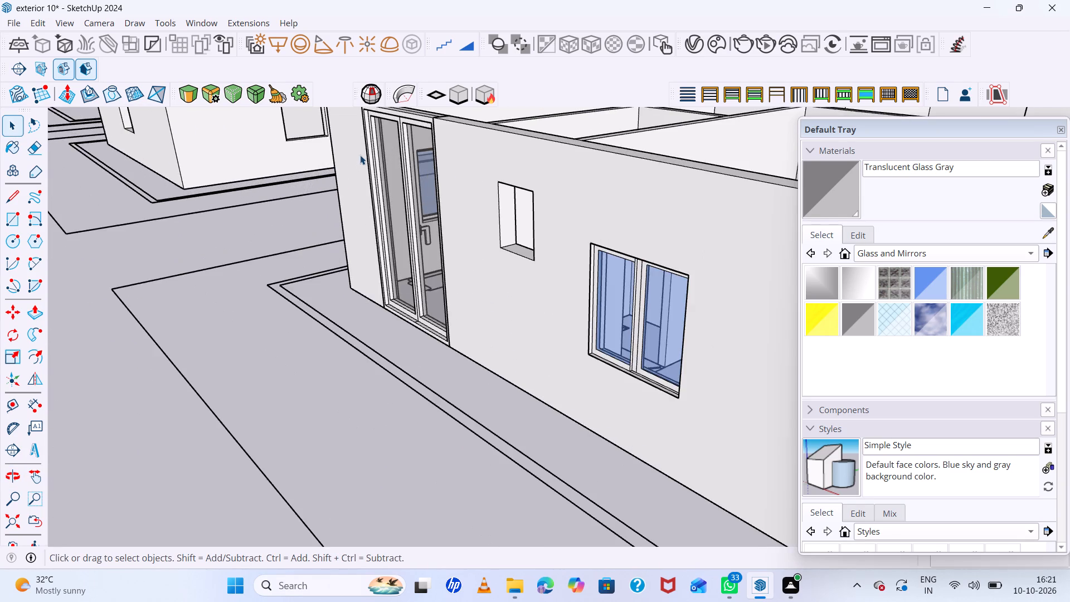
scroll(360, 155, down, 4)
scroll(416, 174, up, 5)
scroll(424, 176, down, 20)
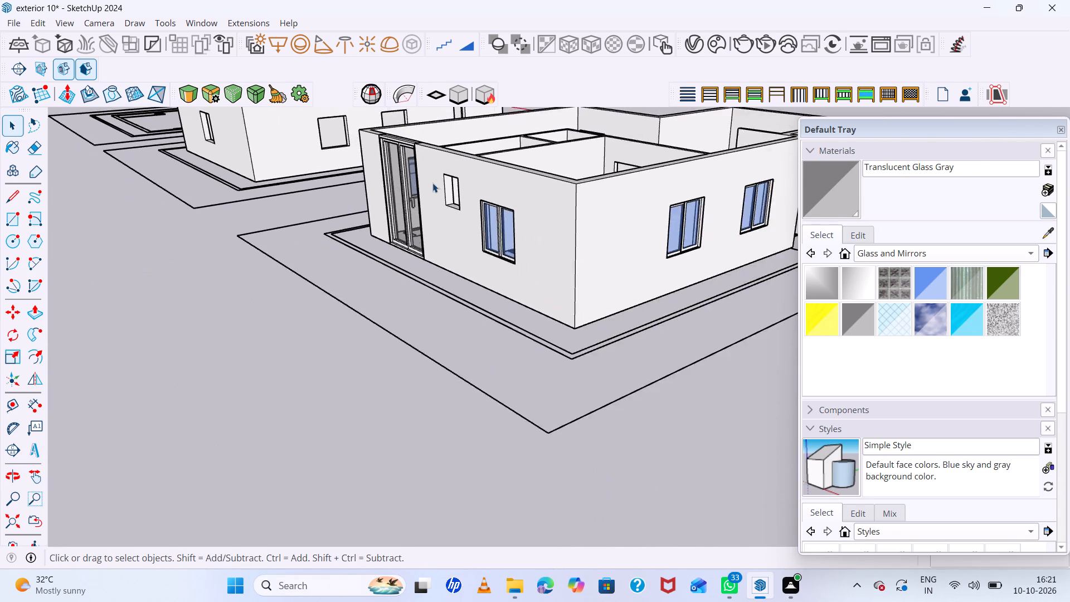
middle_drag(495, 203, 679, 249)
scroll(454, 178, up, 11)
middle_drag(514, 215, 549, 138)
scroll(514, 215, up, 1)
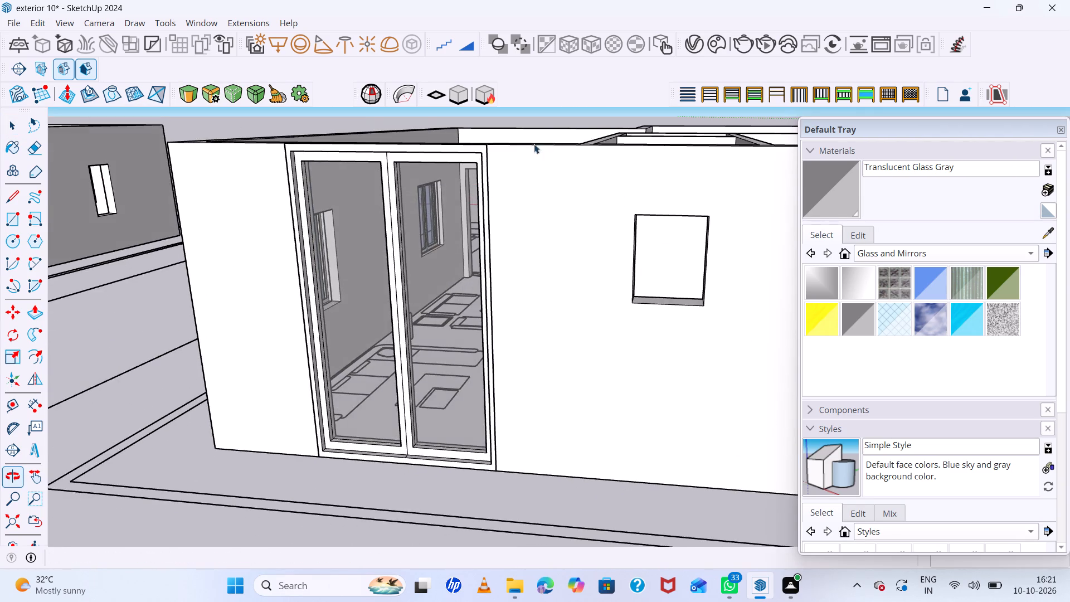
scroll(493, 164, down, 20)
scroll(493, 164, down, 1)
Inspect the building's opposite side, including the open window in the end wall near the car, and the layout from above.
middle_drag(641, 212, 74, 292)
middle_click(70, 292)
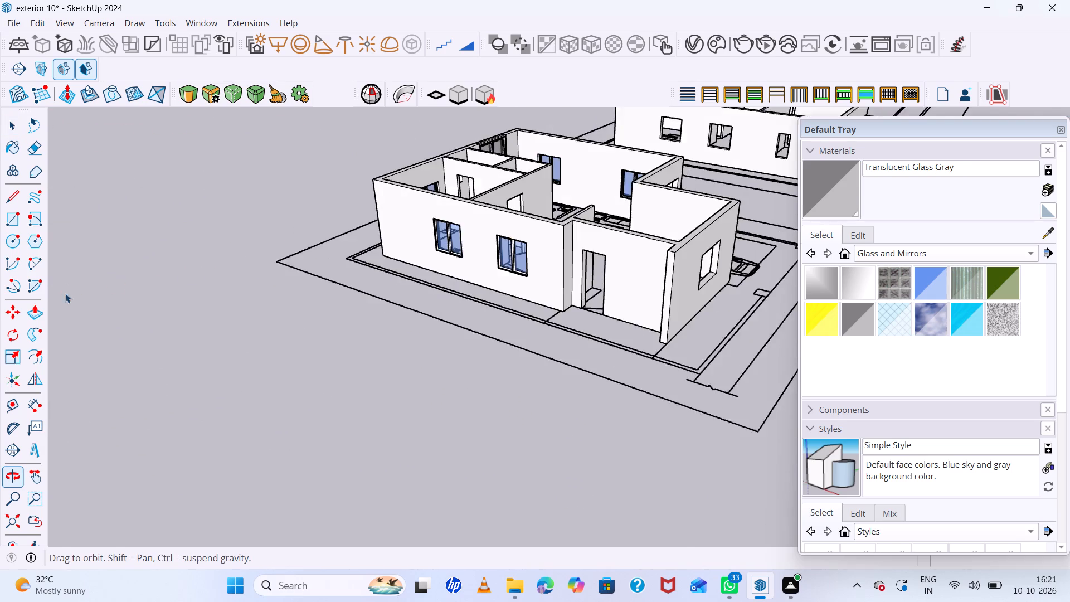
scroll(681, 256, up, 6)
scroll(644, 210, down, 7)
scroll(681, 229, up, 1)
middle_drag(681, 229, 498, 193)
scroll(588, 227, up, 2)
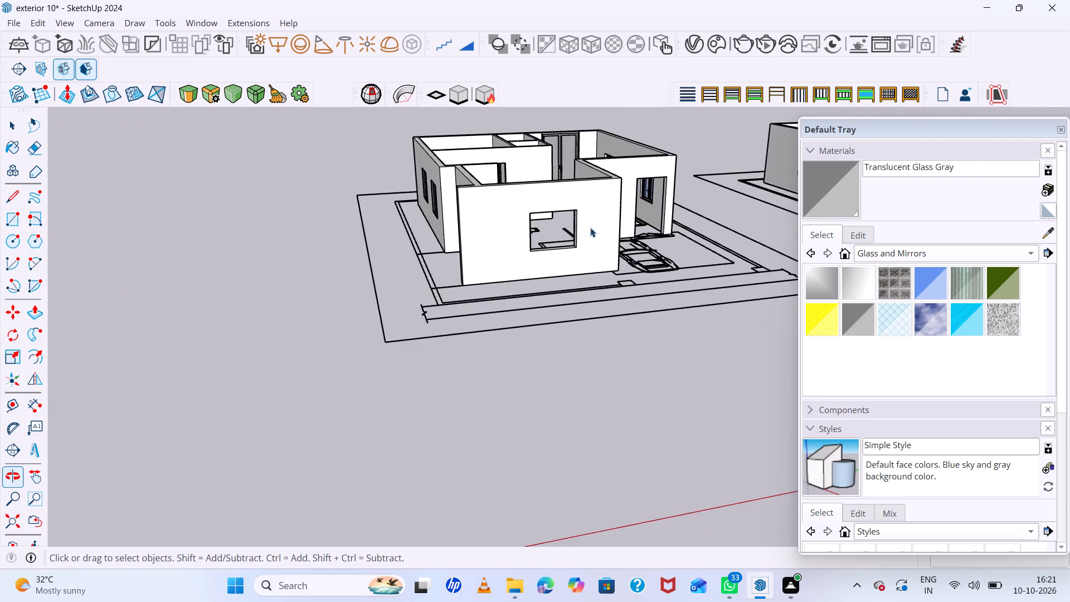
scroll(590, 227, up, 10)
middle_drag(570, 225, 515, 354)
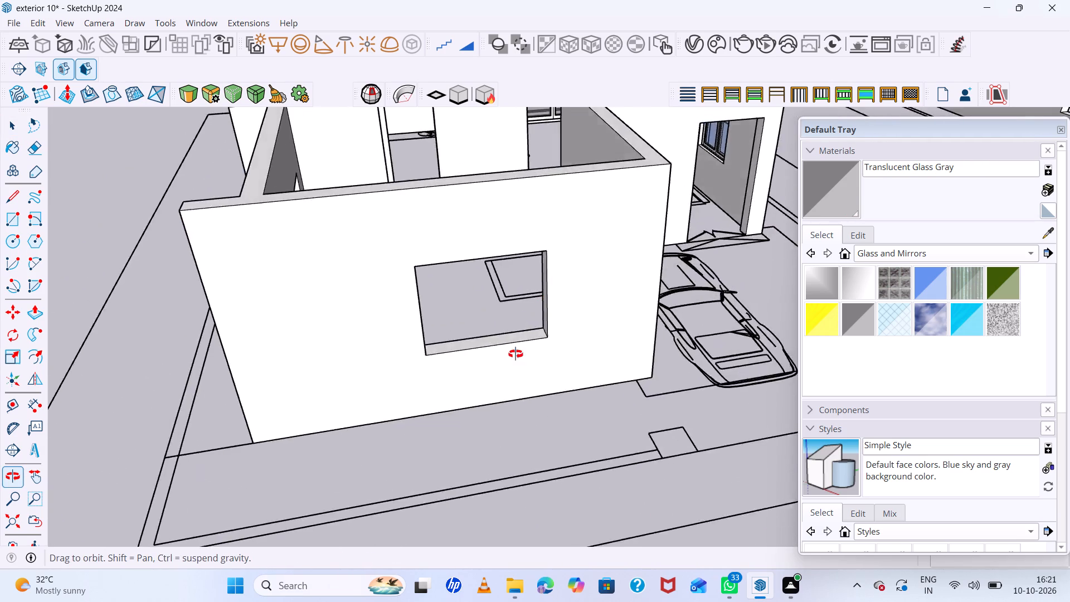
middle_drag(515, 354, 527, 445)
scroll(511, 291, down, 16)
middle_drag(523, 307, 563, 263)
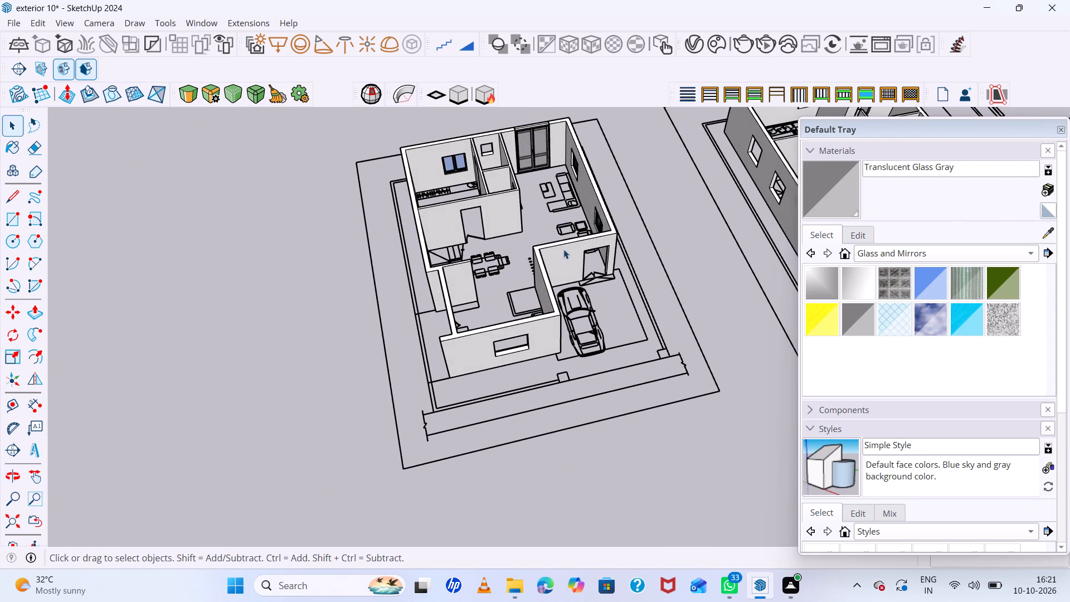
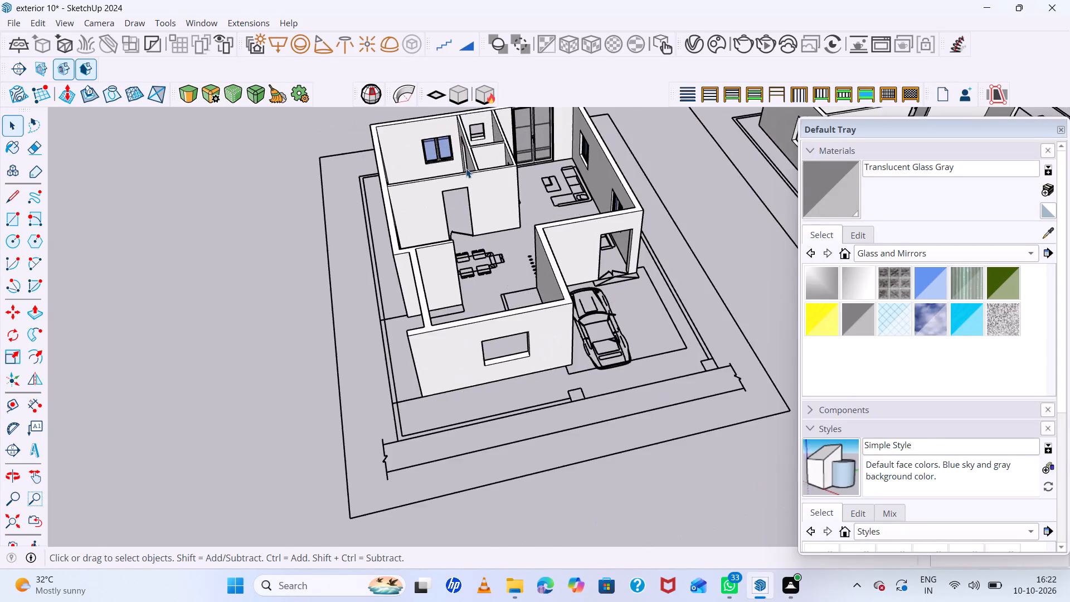
Copy the two-panel glazed window from the house's side wall to open ground in front of the front wall.
scroll(456, 220, up, 1)
middle_drag(456, 223, 776, 226)
scroll(366, 402, up, 3)
middle_drag(464, 325, 516, 256)
middle_drag(519, 252, 521, 247)
scroll(443, 376, up, 6)
scroll(424, 377, down, 7)
scroll(424, 476, up, 7)
middle_drag(403, 440, 497, 355)
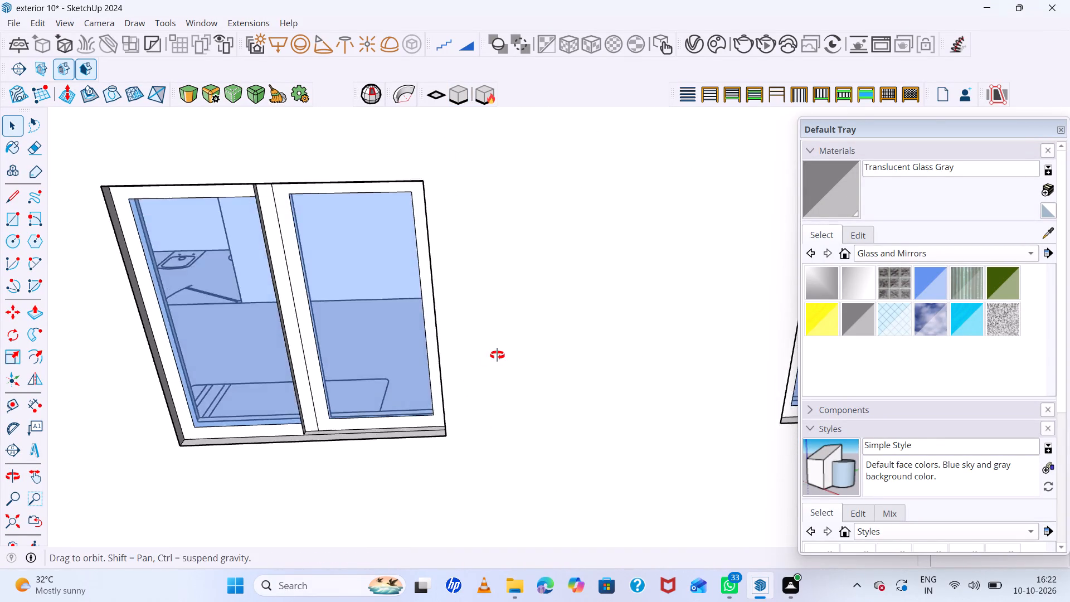
middle_drag(497, 355, 498, 355)
scroll(326, 346, up, 5)
click(326, 346)
scroll(326, 346, down, 7)
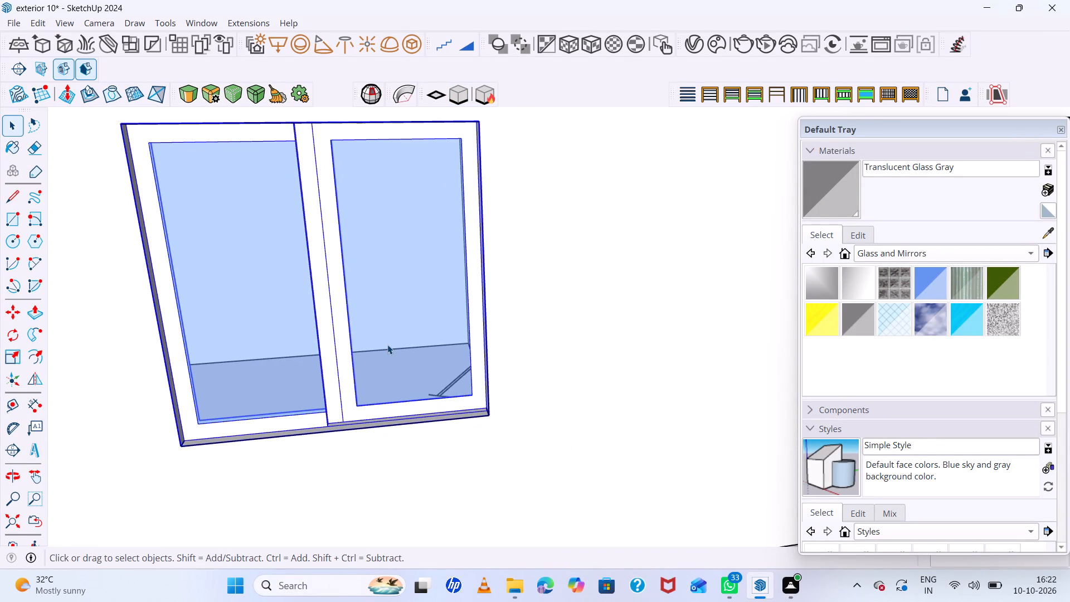
key(m)
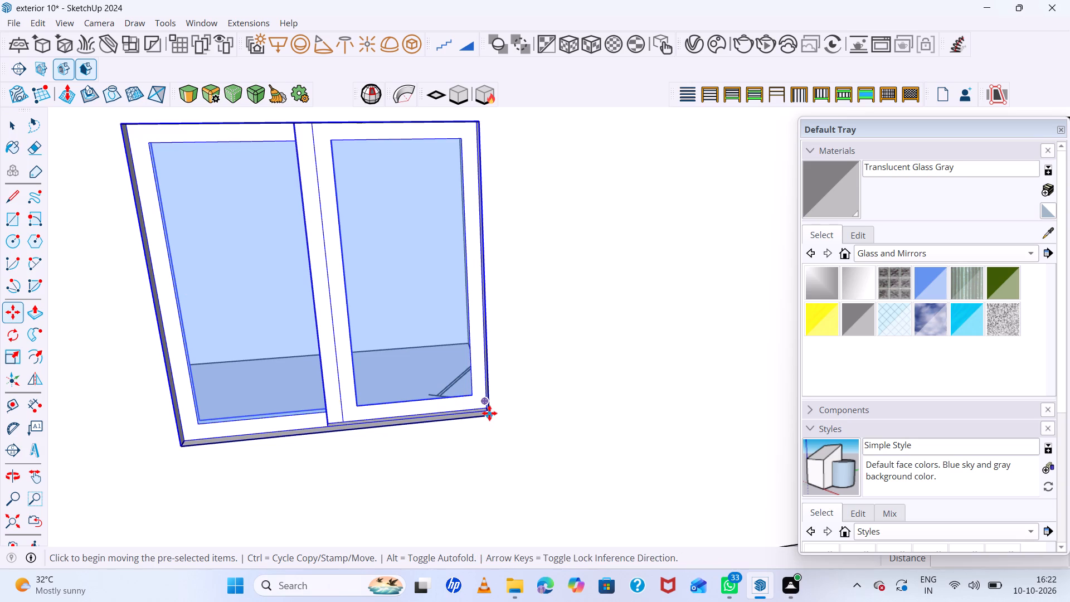
click(489, 413)
scroll(437, 476, down, 20)
scroll(437, 476, down, 12)
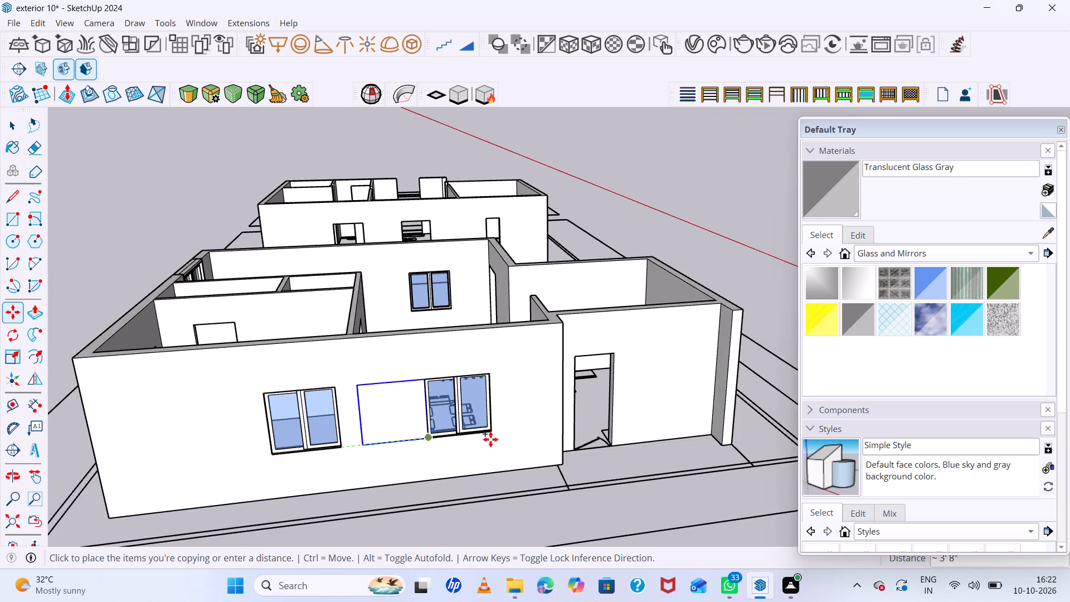
middle_drag(490, 439, 0, 428)
scroll(539, 484, up, 7)
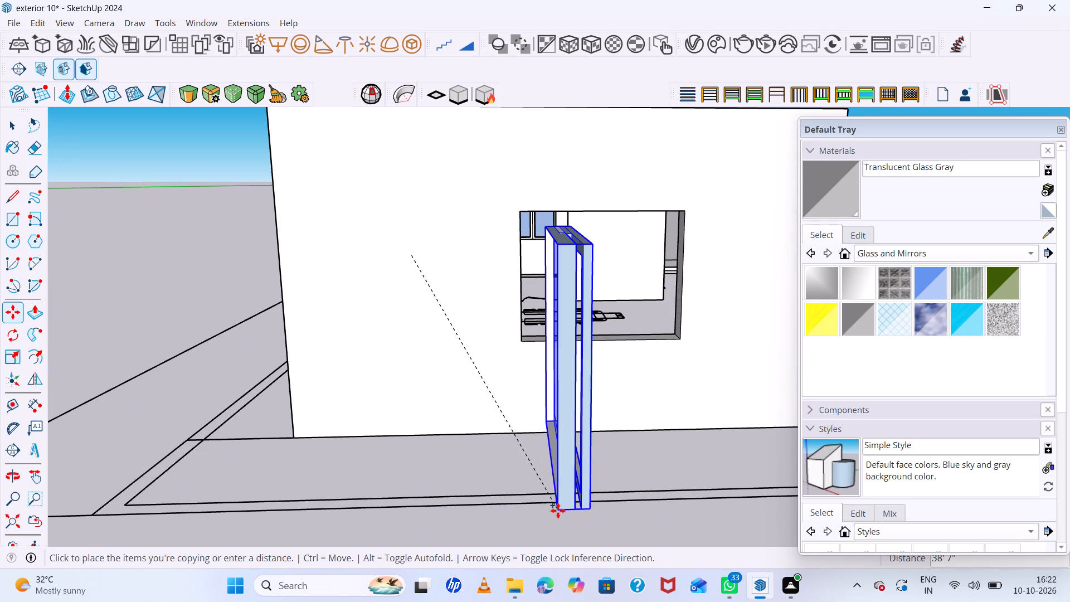
scroll(547, 441, down, 10)
middle_drag(568, 530, 670, 497)
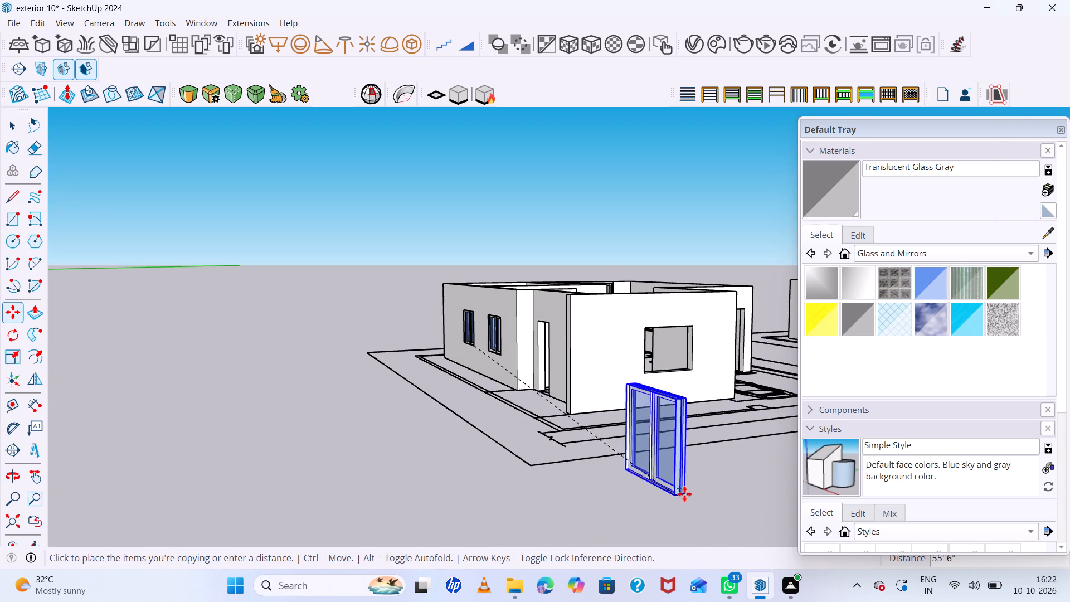
click(741, 474)
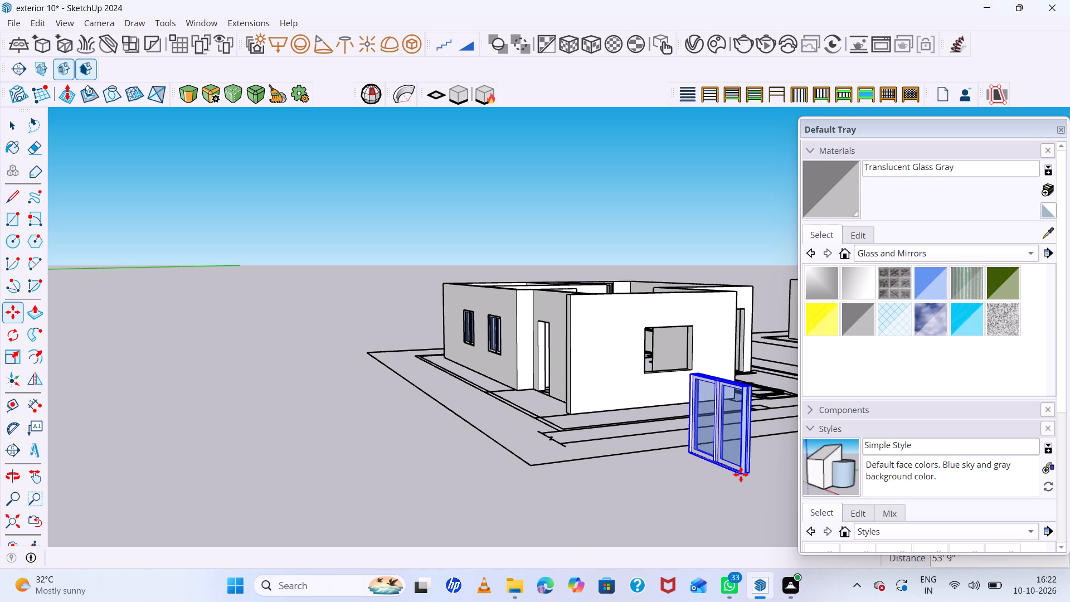
Rotate the window copy horizontally about its lower corner until it is parallel to the front wall.
key(q)
scroll(736, 478, up, 7)
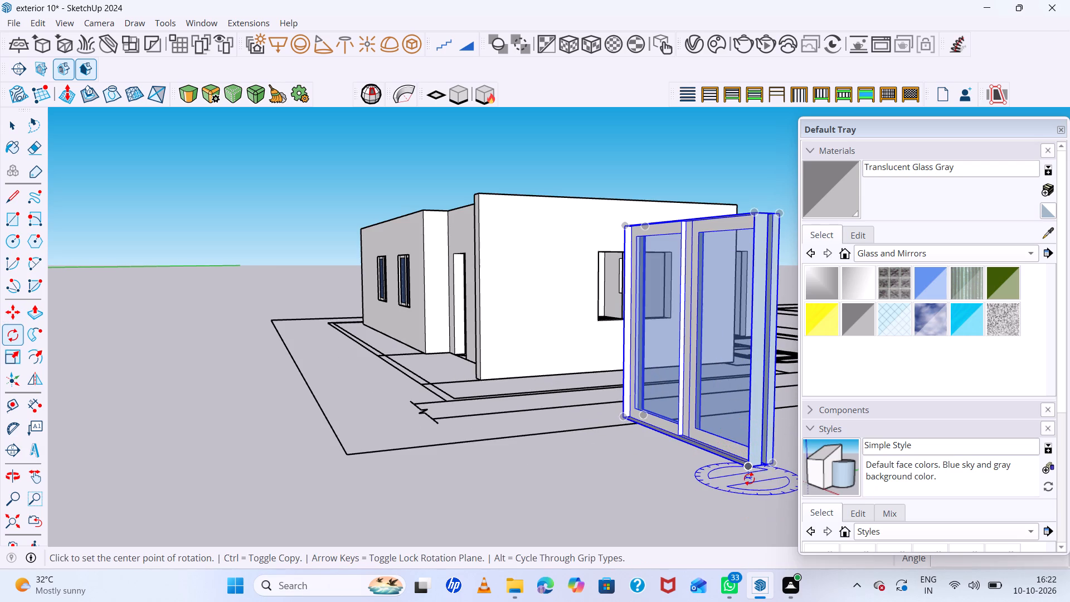
click(749, 479)
scroll(750, 479, down, 5)
middle_drag(743, 476, 664, 464)
click(576, 439)
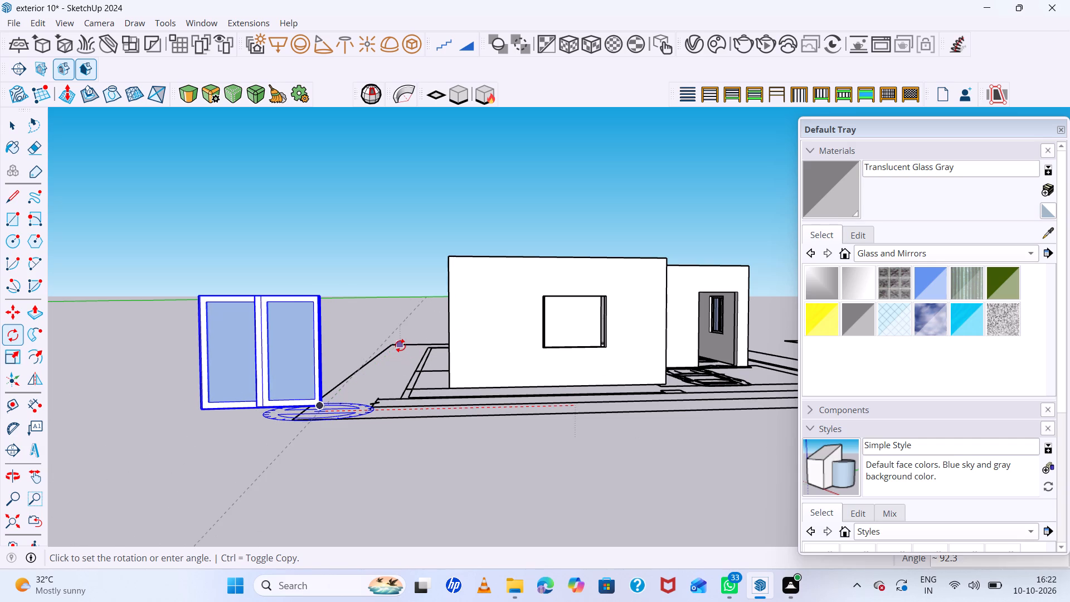
click(405, 351)
key(space)
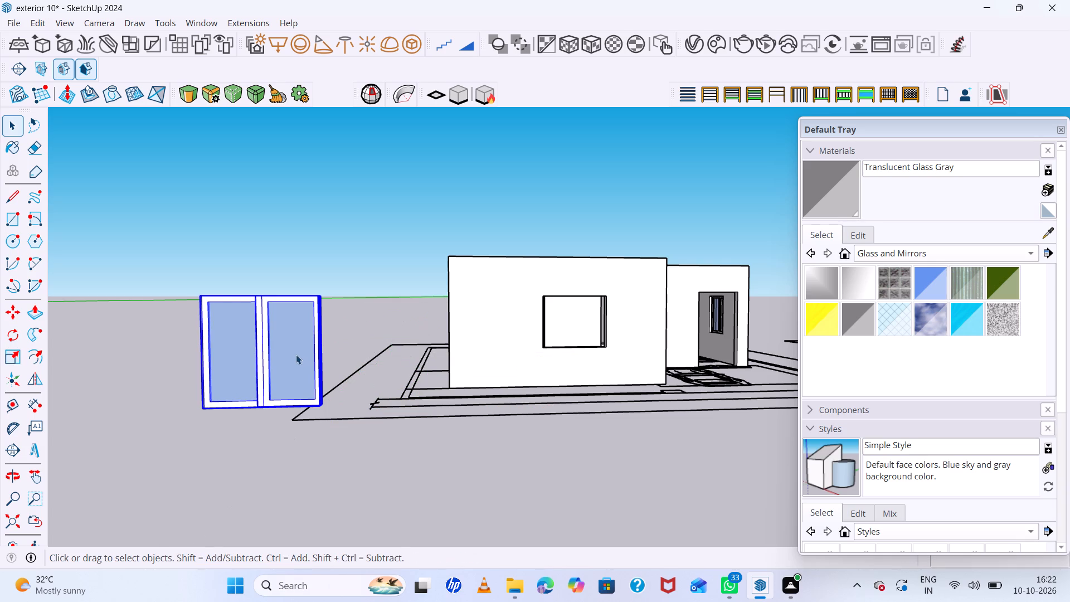
Move the window copy by its lower corner onto the matching lower corner of the front wall's opening.
key(m)
scroll(300, 370, up, 5)
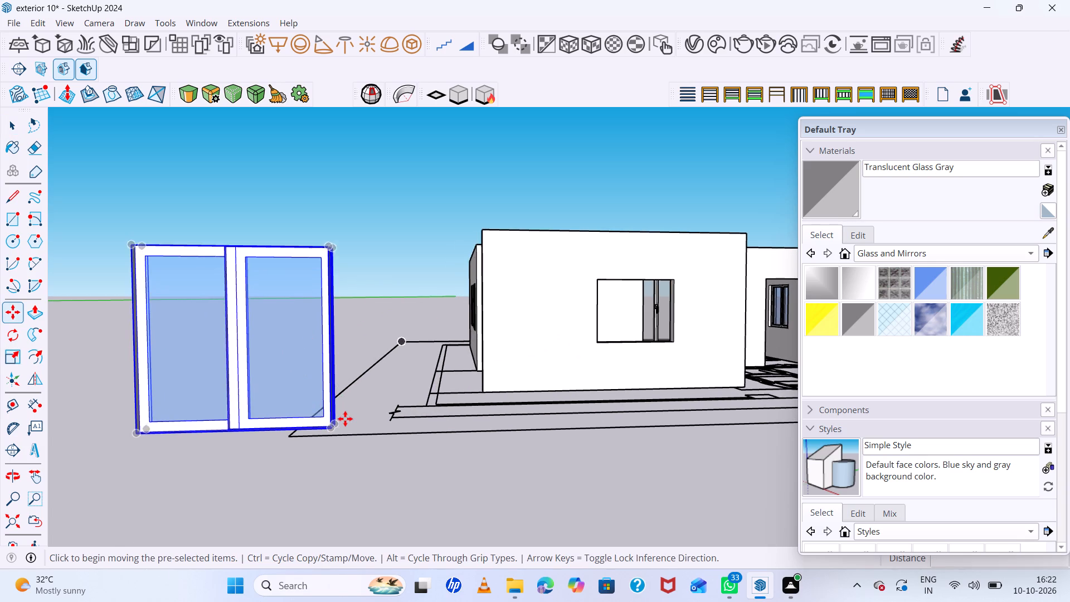
click(342, 421)
scroll(714, 334, up, 5)
middle_drag(706, 334, 664, 383)
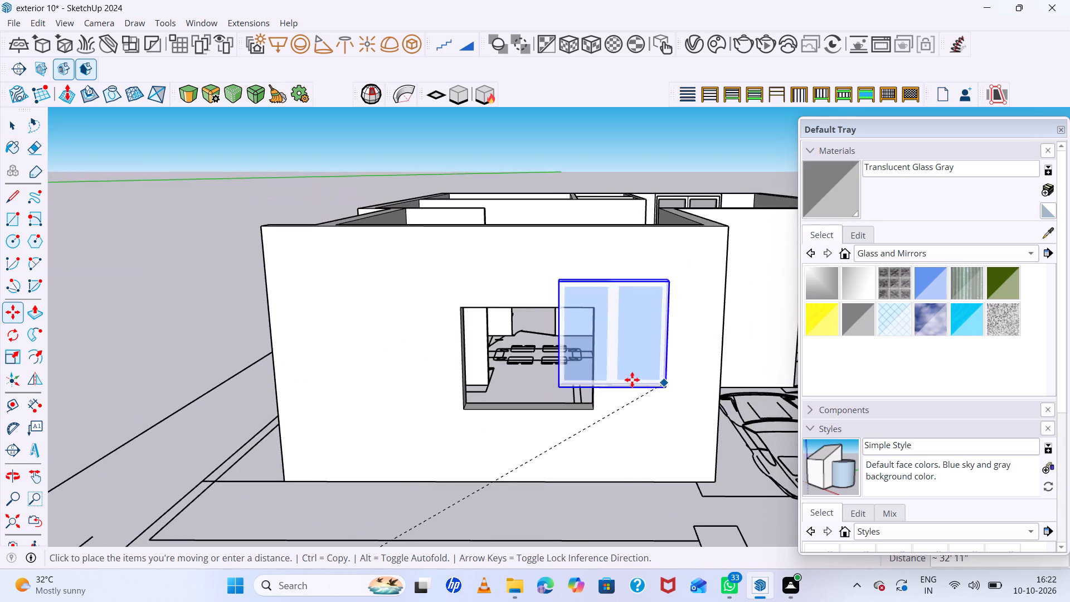
scroll(620, 385, up, 6)
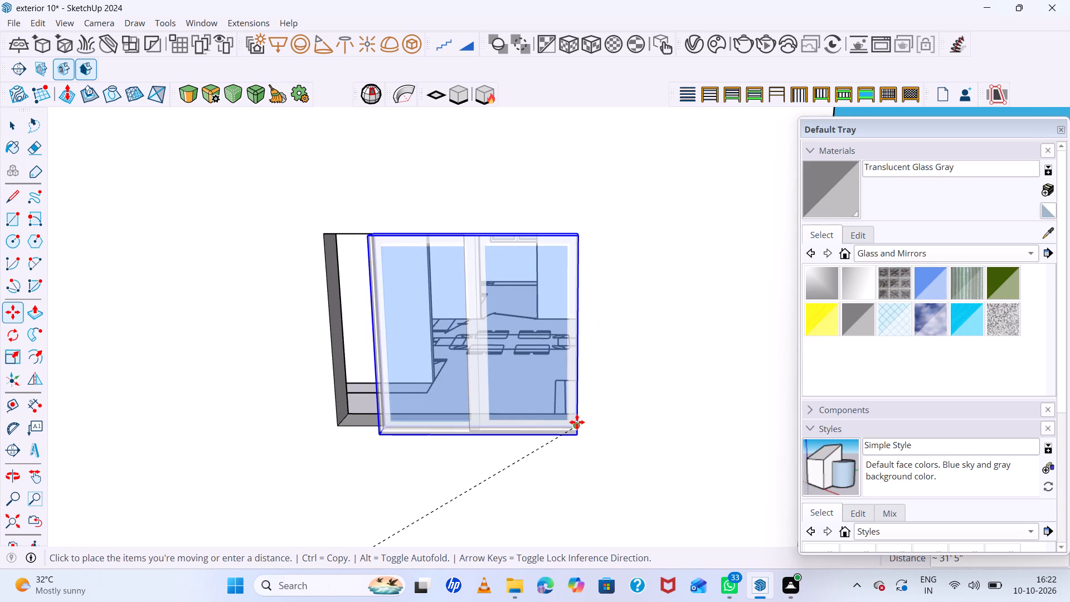
click(576, 415)
Shift the window across the opening so its other lower corner meets the opening's opposite outer lower corner.
scroll(421, 415, up, 12)
middle_drag(410, 411, 356, 459)
scroll(295, 415, up, 5)
click(302, 444)
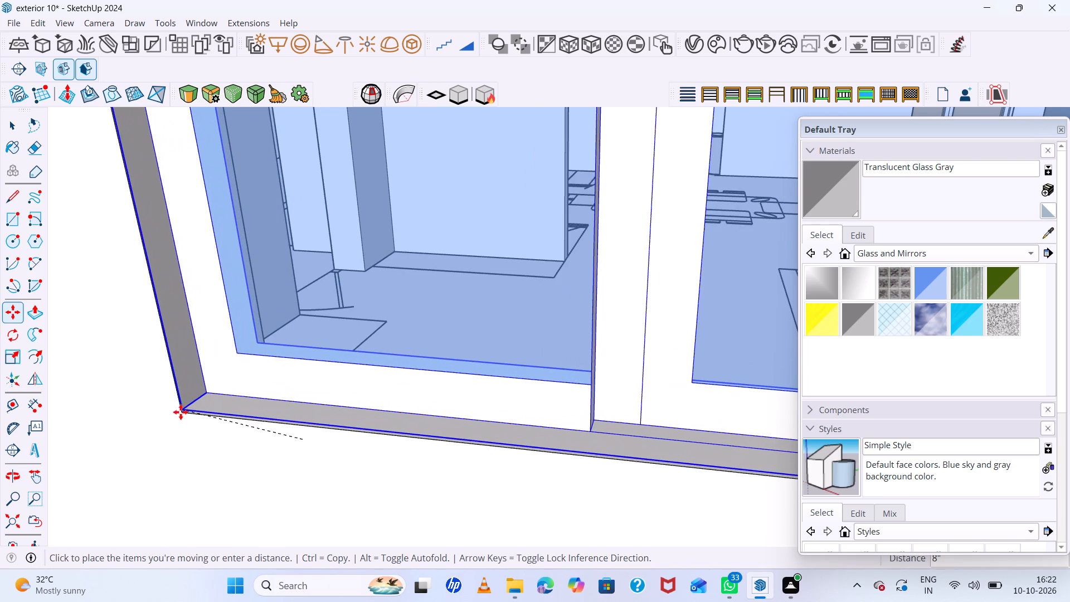
click(181, 412)
scroll(188, 408, up, 4)
click(181, 412)
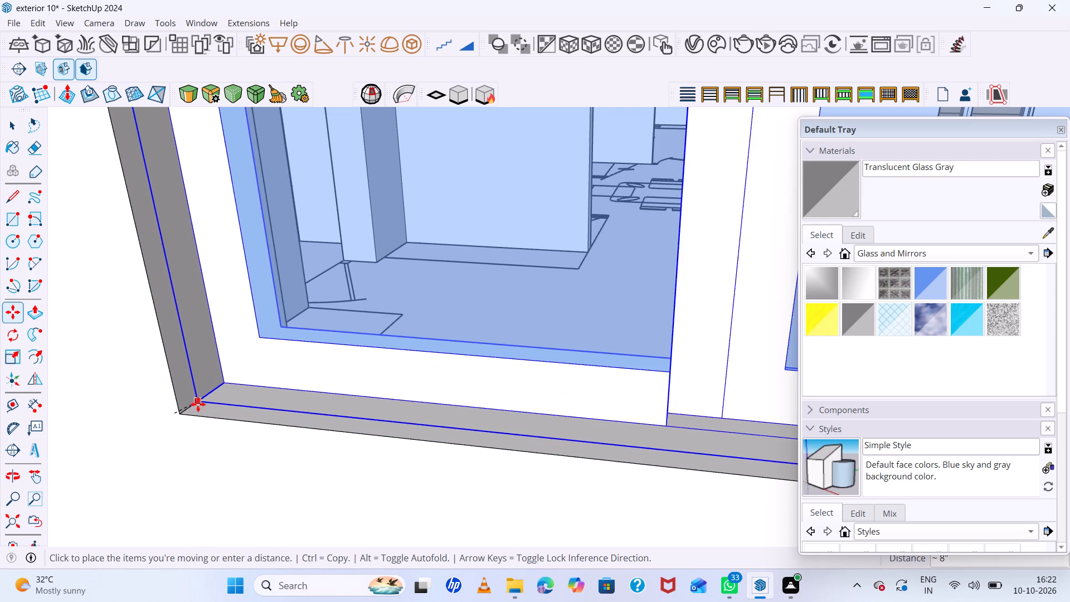
click(185, 412)
Scale the window copy along its width so that it fills the full width of the front wall's opening.
scroll(266, 390, down, 18)
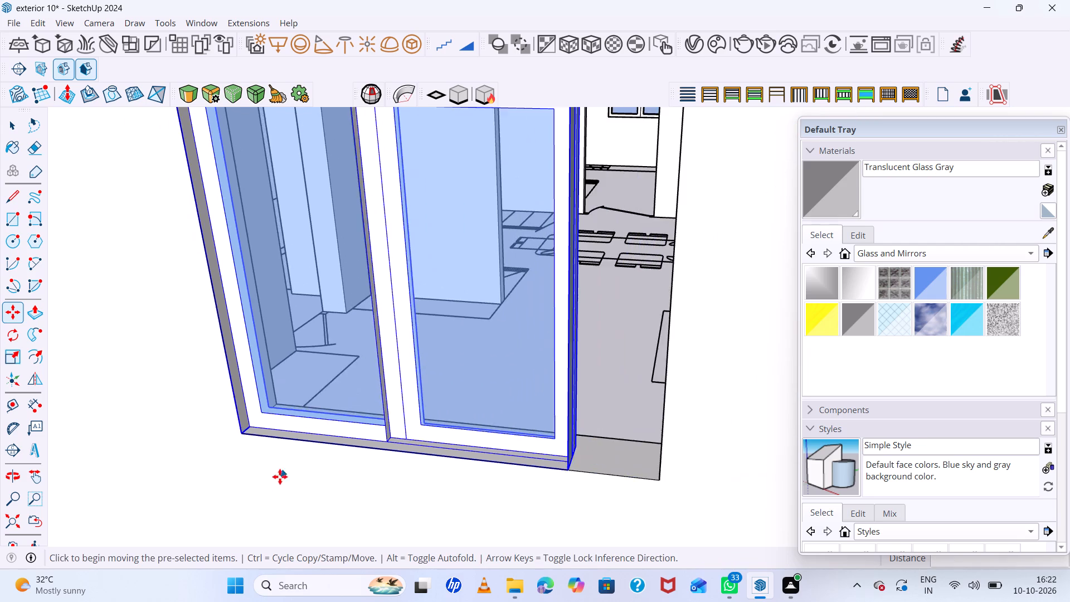
scroll(280, 477, down, 5)
scroll(361, 379, up, 5)
key(s)
scroll(441, 390, up, 4)
click(449, 389)
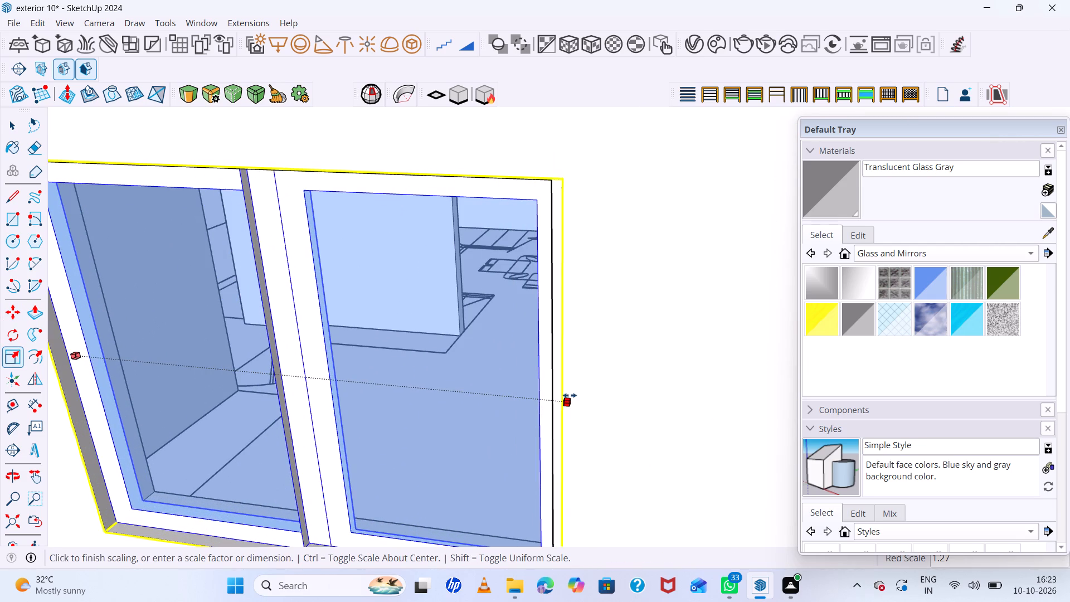
click(560, 396)
scroll(551, 382, down, 7)
scroll(549, 390, up, 1)
middle_drag(549, 390, 570, 322)
scroll(568, 317, down, 2)
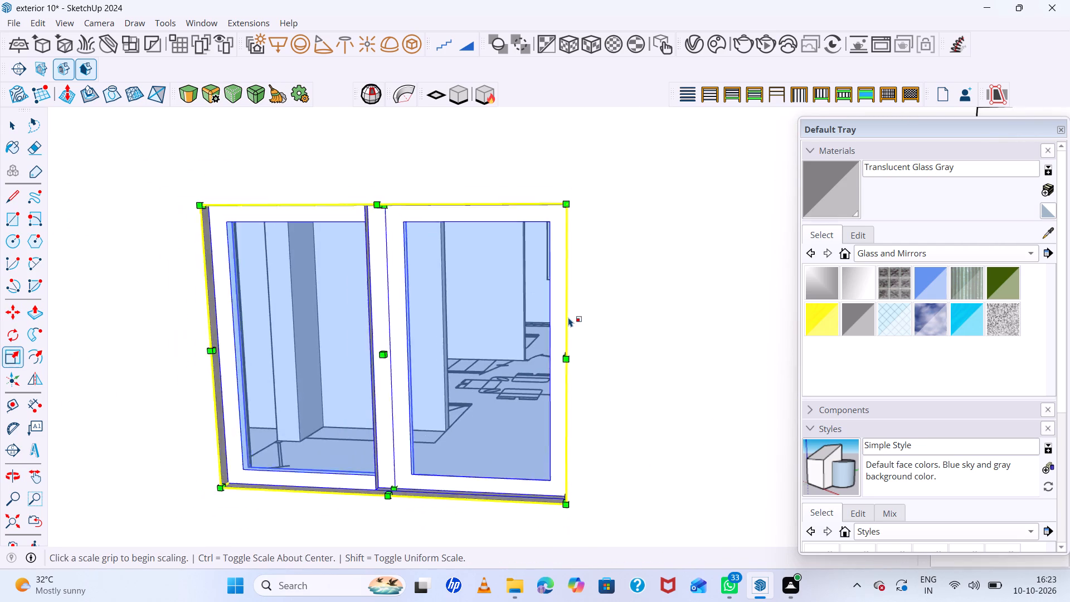
scroll(568, 317, down, 20)
key(space)
click(549, 449)
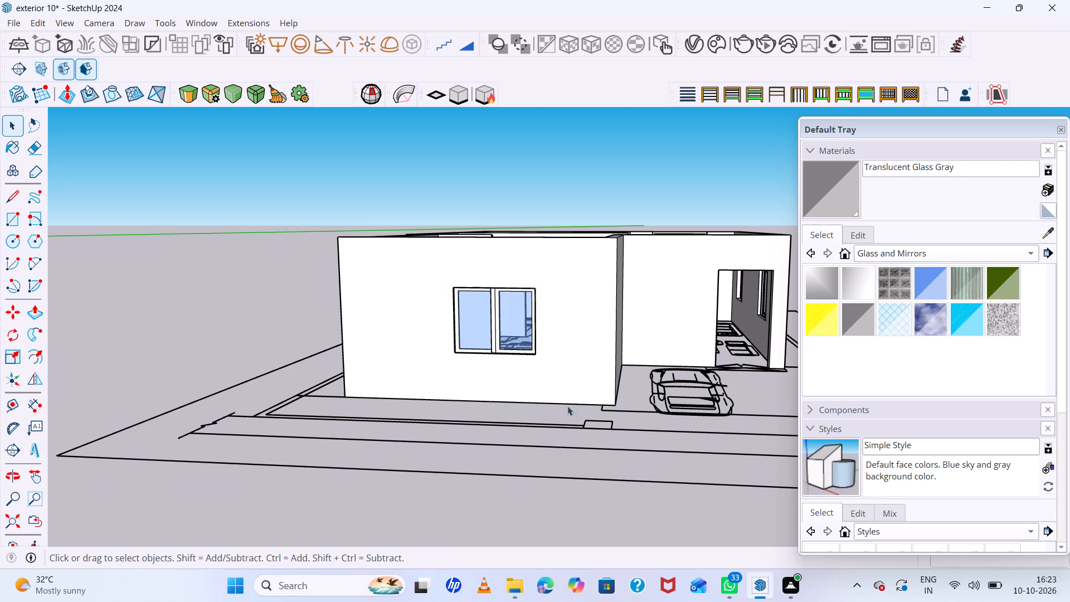
Examine the house from all sides, checking its windows and door openings, and compare it with the neighbouring house models.
scroll(576, 339, down, 13)
scroll(626, 322, up, 11)
middle_drag(659, 310, 558, 557)
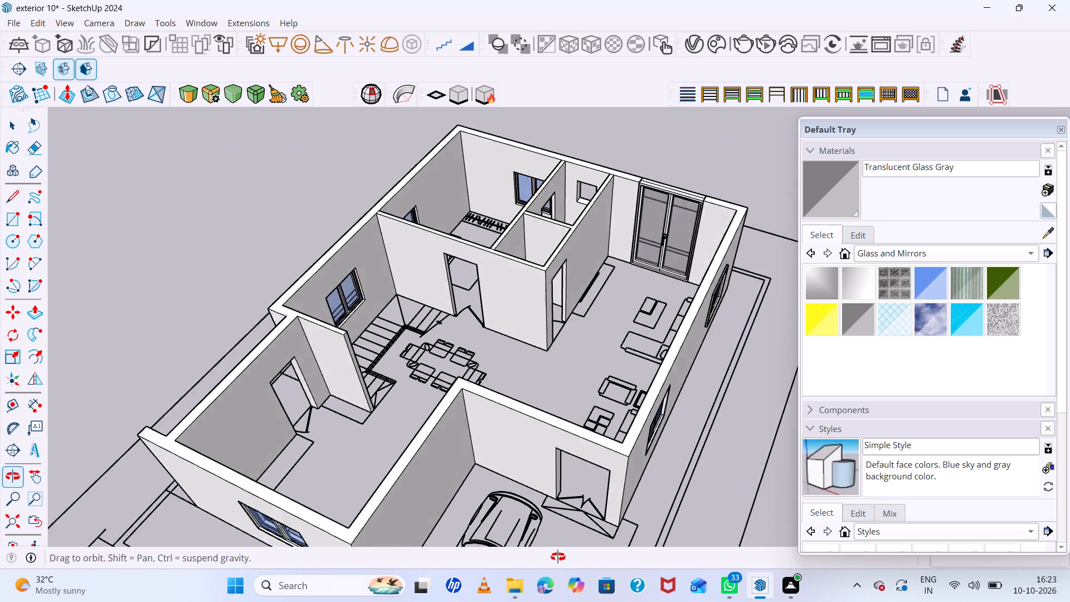
middle_drag(558, 557, 549, 586)
scroll(495, 213, up, 14)
scroll(503, 202, down, 20)
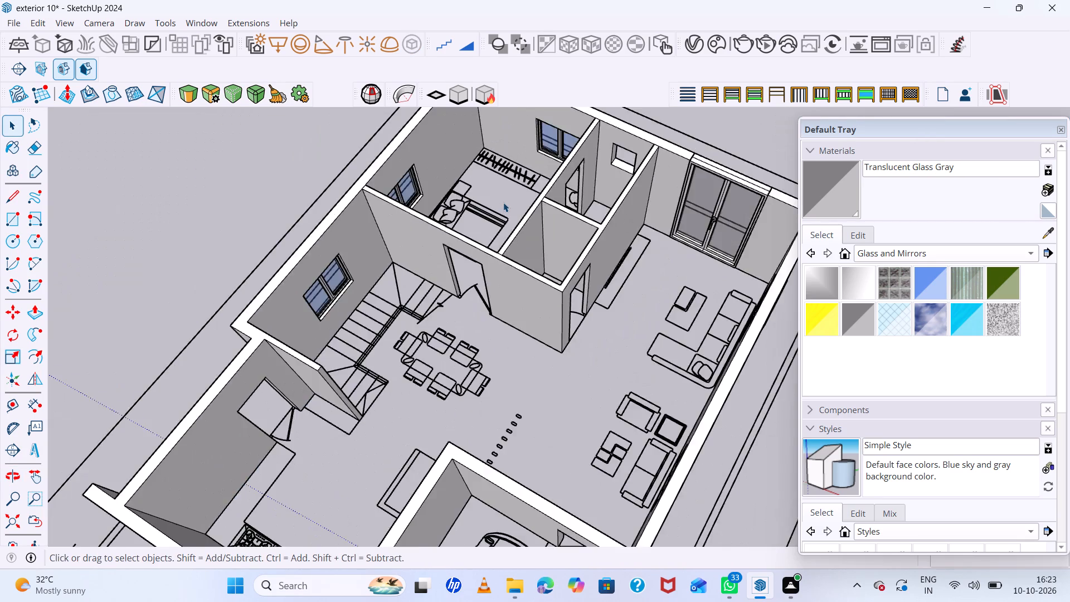
scroll(503, 202, down, 3)
scroll(573, 258, up, 1)
middle_drag(571, 259, 460, 386)
scroll(376, 172, up, 13)
middle_drag(513, 220, 759, 191)
scroll(565, 191, down, 13)
middle_drag(461, 298, 753, 152)
middle_click(754, 151)
scroll(547, 386, up, 6)
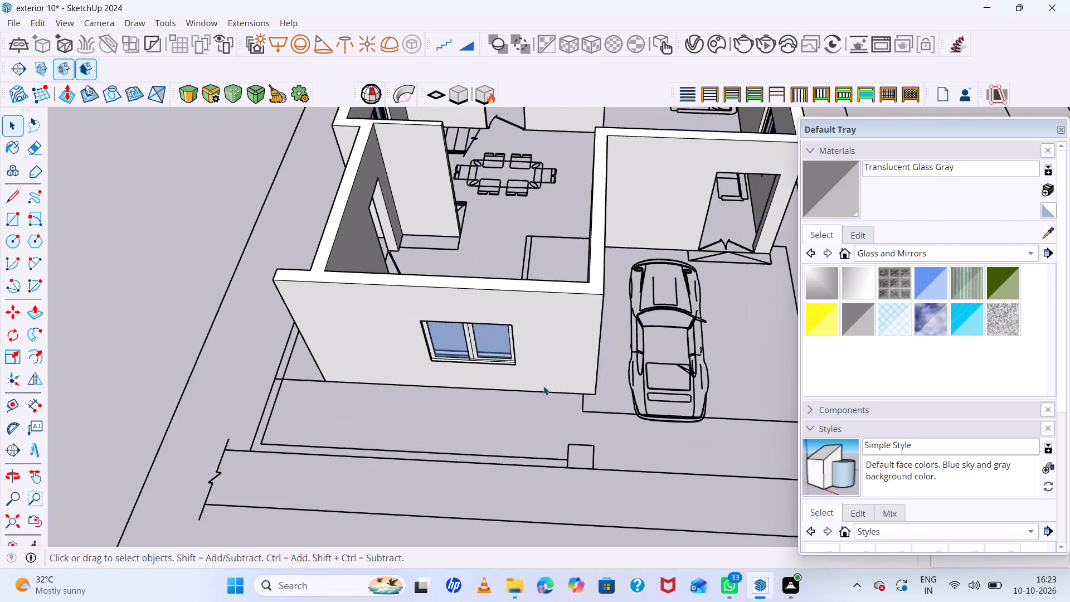
middle_drag(544, 382, 654, 246)
scroll(381, 268, up, 8)
middle_drag(425, 276, 729, 271)
scroll(435, 328, up, 7)
middle_drag(435, 329, 555, 266)
scroll(435, 329, up, 1)
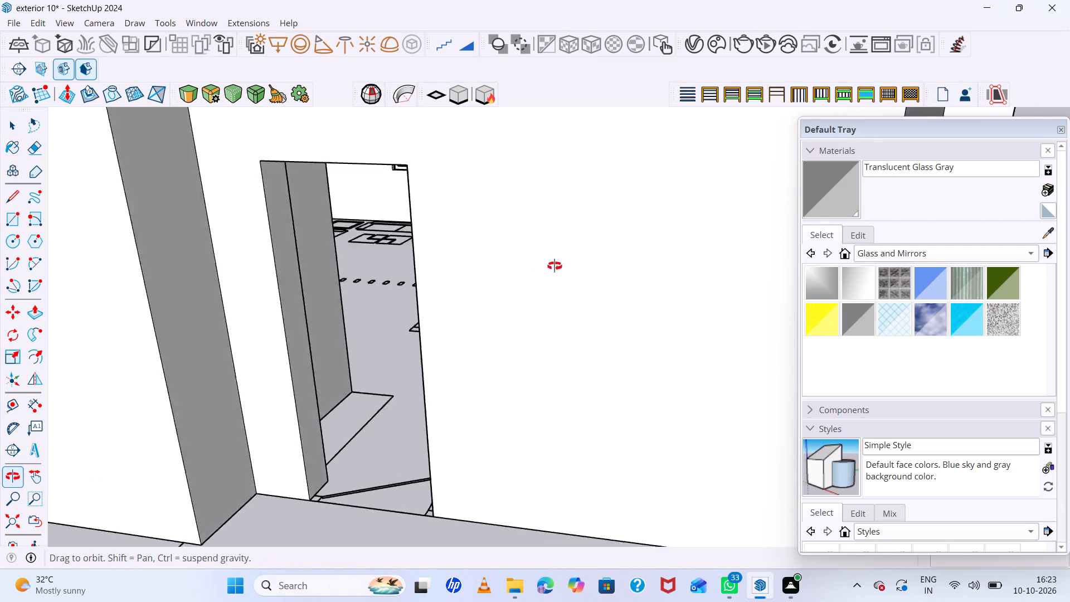
middle_drag(555, 266, 565, 259)
scroll(537, 256, down, 20)
scroll(537, 256, down, 1)
middle_drag(437, 305, 344, 570)
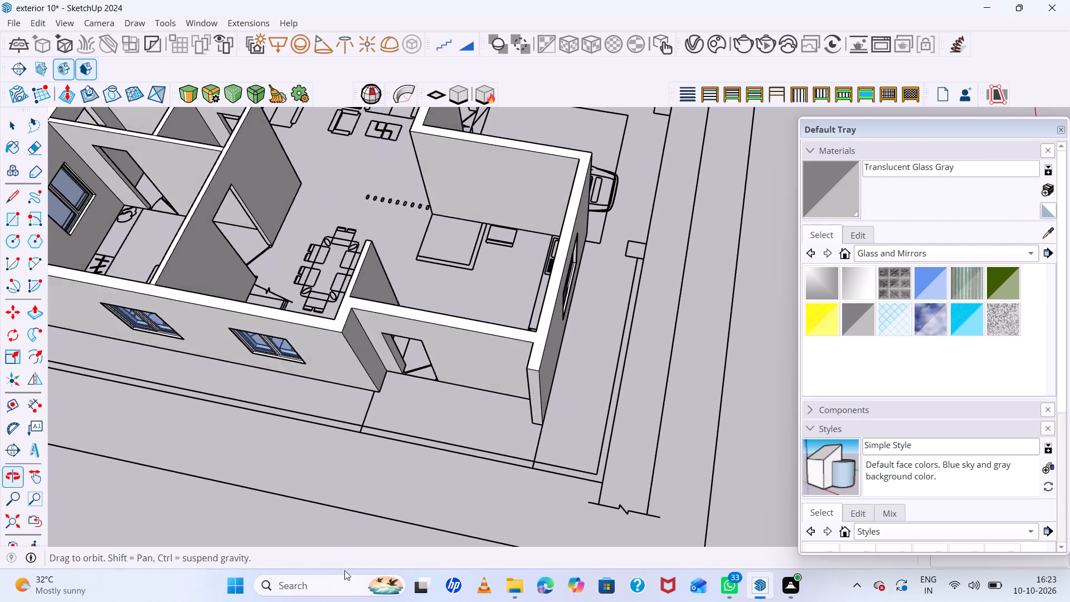
scroll(328, 331, down, 15)
scroll(242, 274, up, 6)
middle_drag(266, 293, 566, 234)
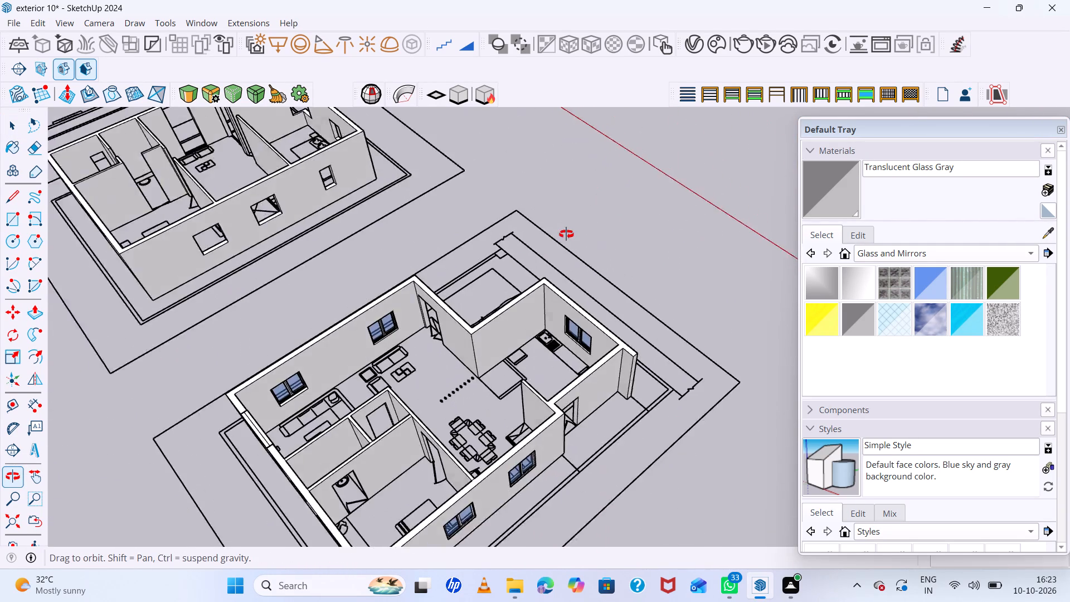
middle_drag(566, 234, 3, 195)
scroll(334, 293, down, 6)
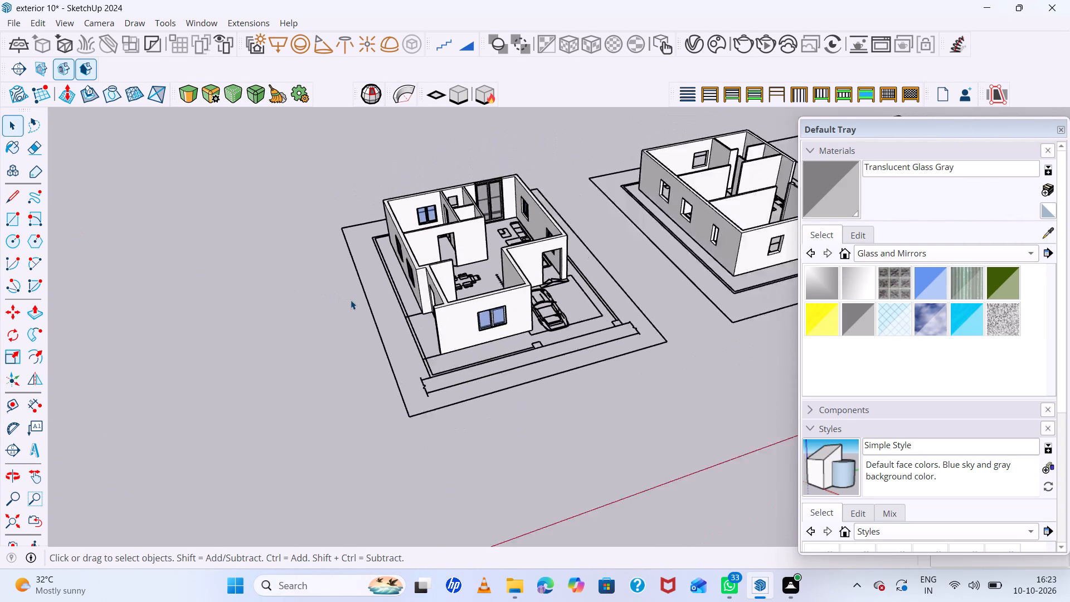
scroll(351, 300, down, 9)
scroll(586, 303, up, 12)
scroll(499, 286, down, 14)
scroll(344, 248, up, 6)
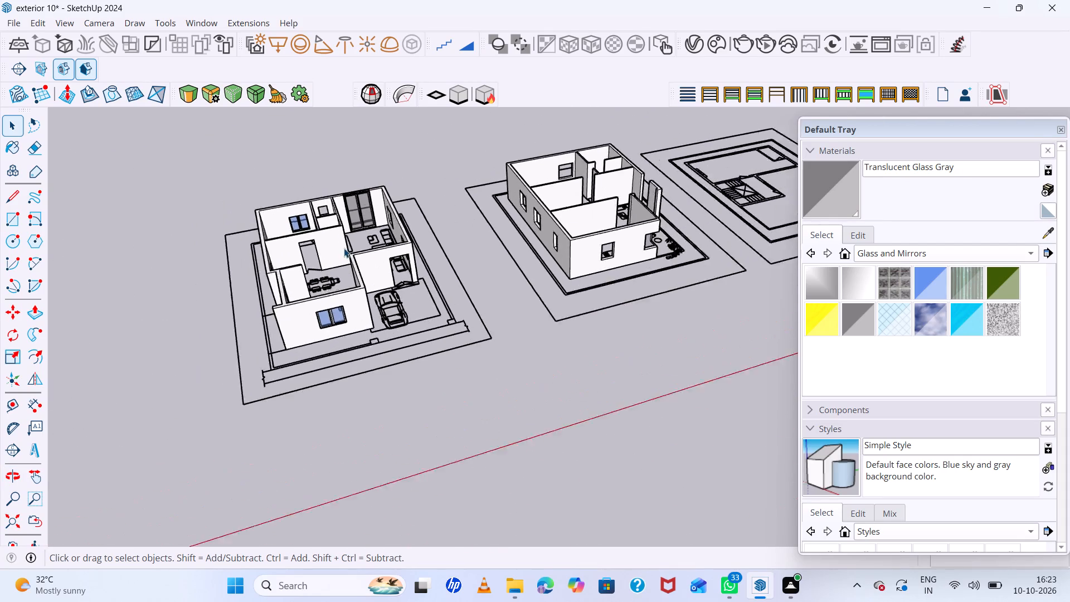
scroll(344, 248, up, 1)
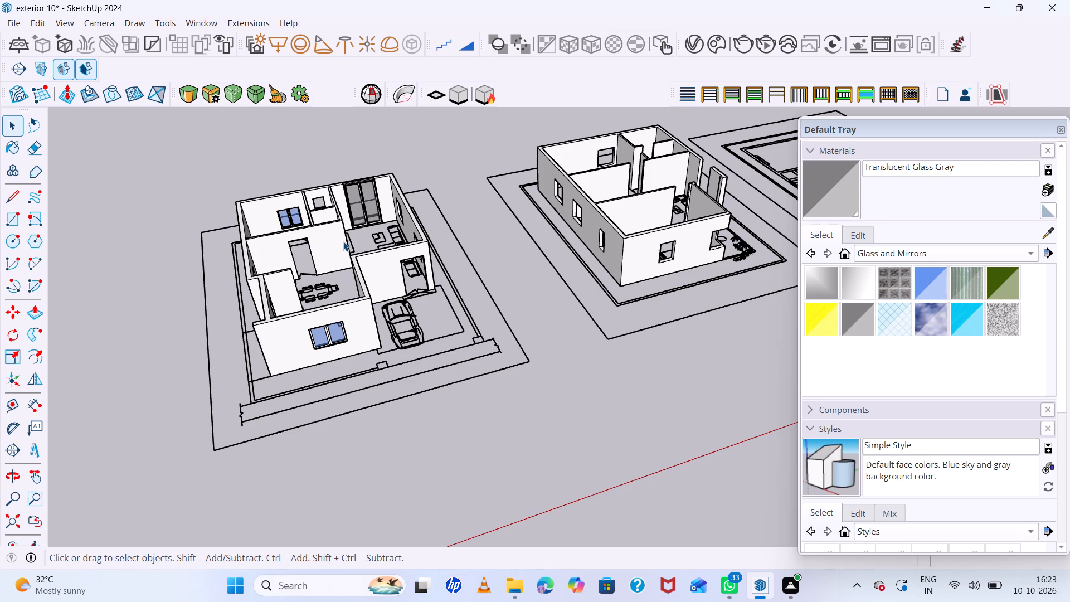
scroll(412, 284, up, 1)
Inspect the fitted front window, the kitchen walls and the entrance opening beside the parked car.
scroll(412, 284, down, 6)
scroll(468, 300, up, 7)
middle_drag(346, 321, 519, 308)
scroll(519, 305, down, 1)
scroll(376, 282, up, 8)
middle_drag(387, 293, 481, 249)
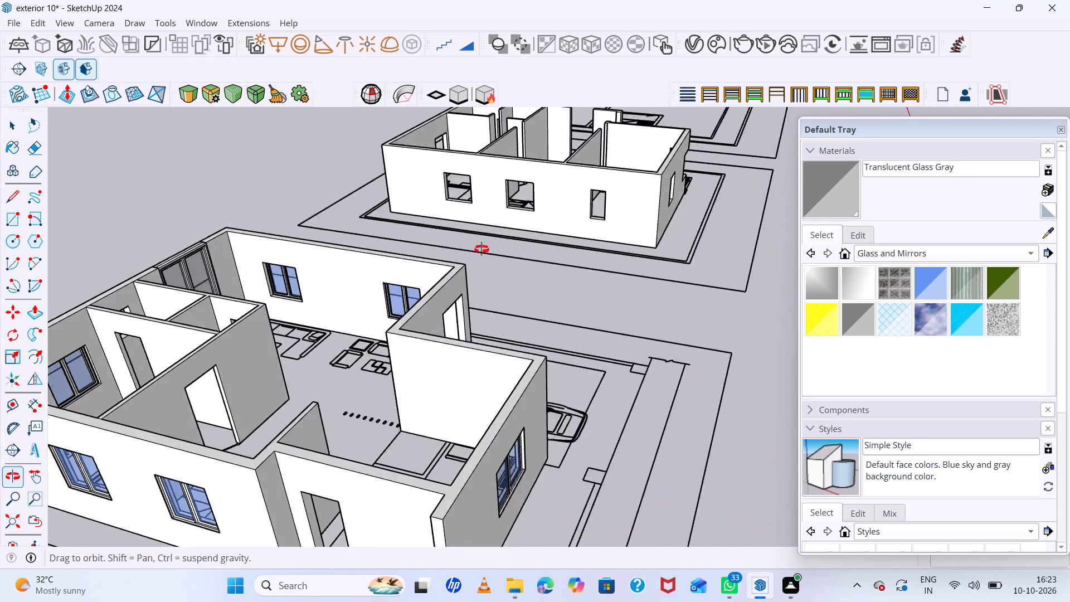
middle_drag(481, 249, 513, 208)
middle_drag(515, 203, 537, 166)
scroll(497, 302, up, 8)
middle_drag(500, 318, 378, 396)
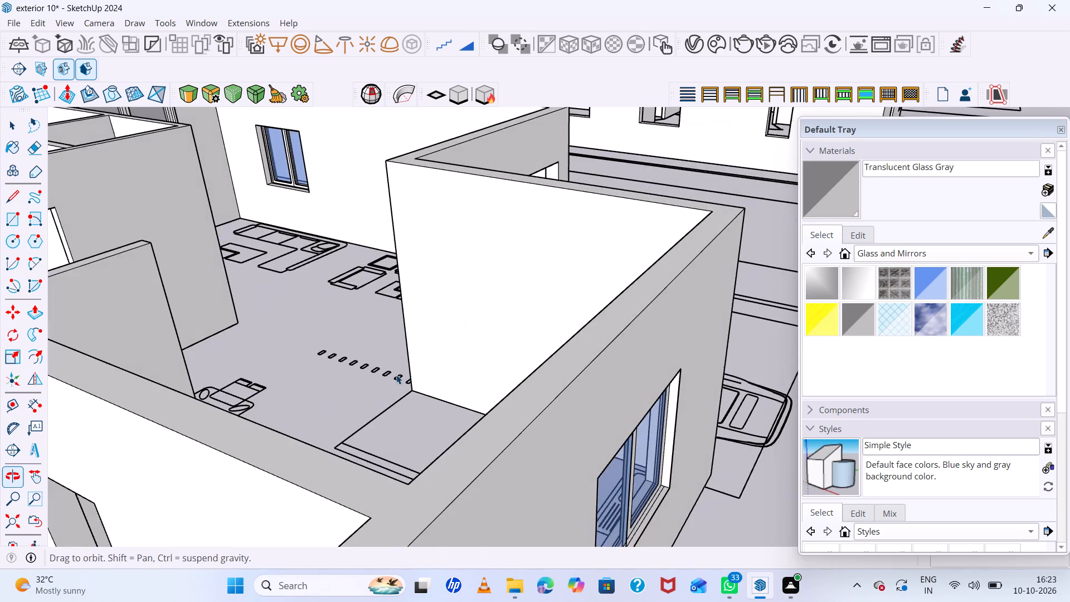
scroll(534, 261, down, 9)
middle_drag(590, 306, 319, 313)
scroll(454, 304, up, 6)
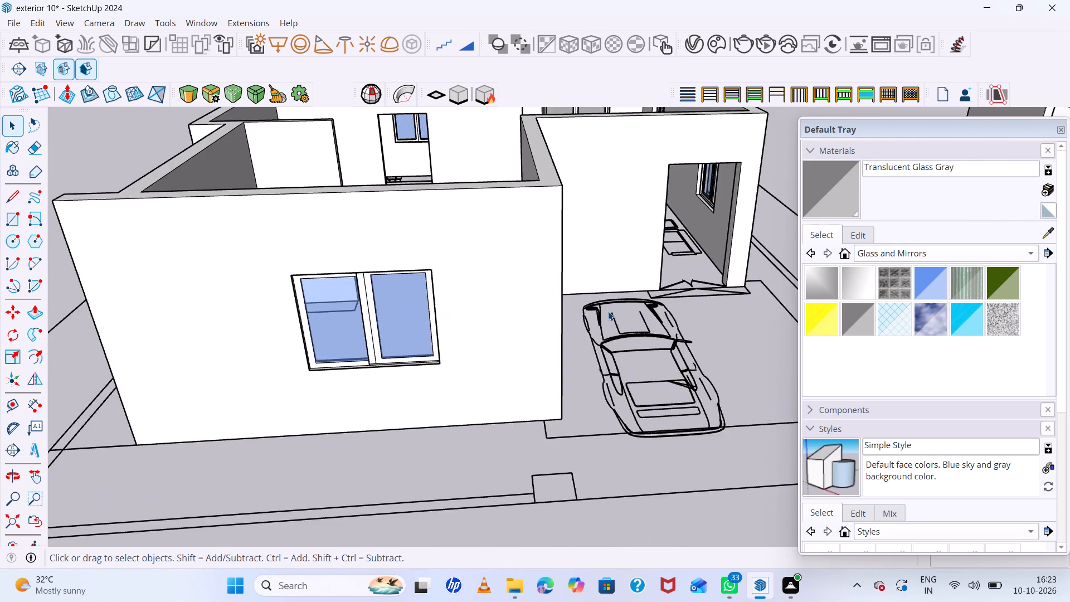
scroll(639, 320, up, 4)
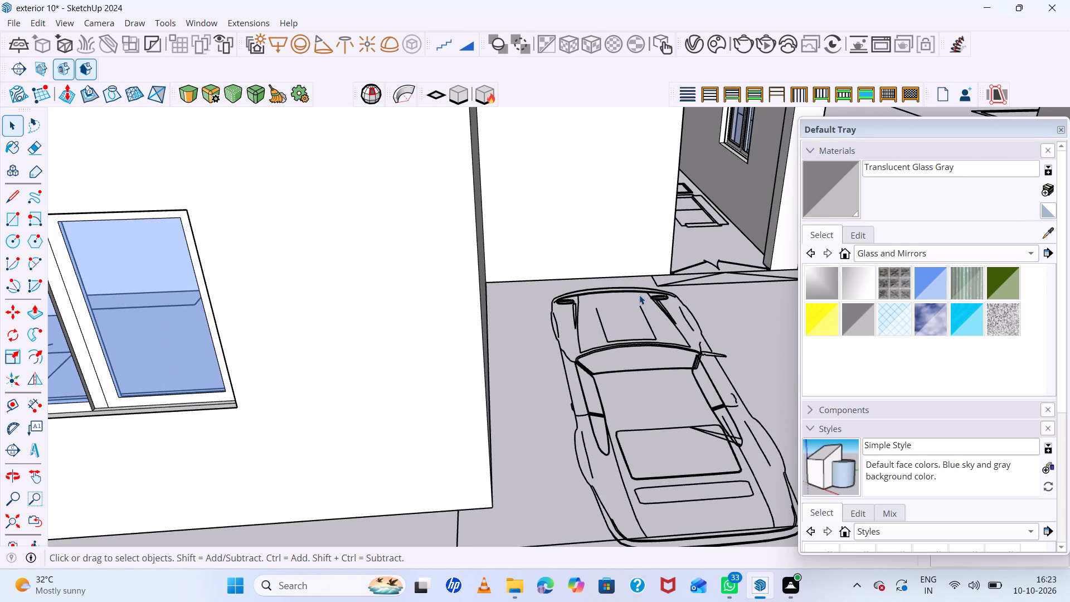
scroll(622, 287, down, 5)
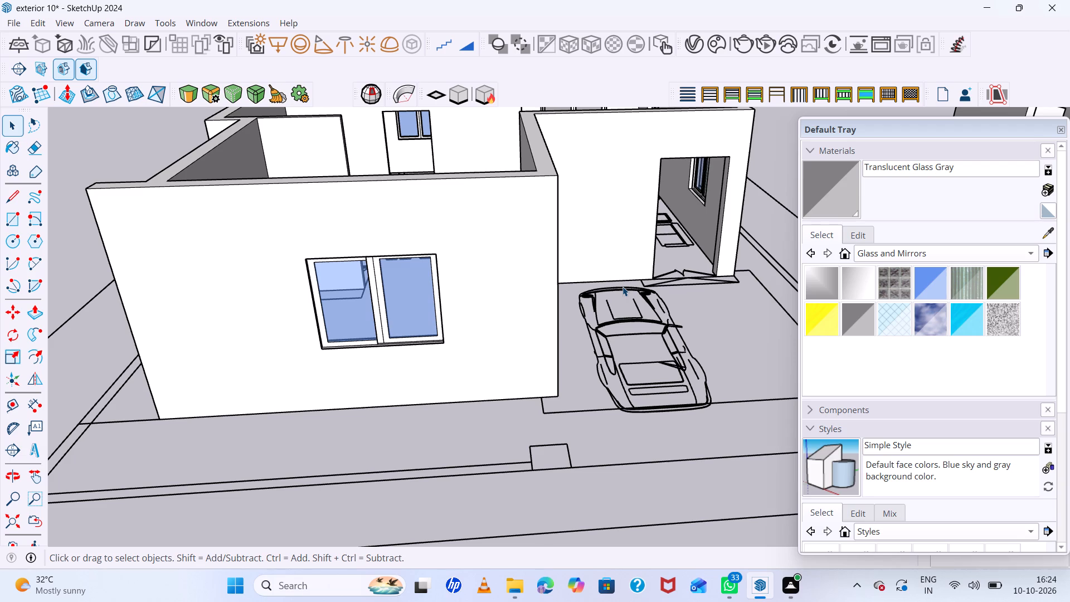
scroll(514, 176, down, 5)
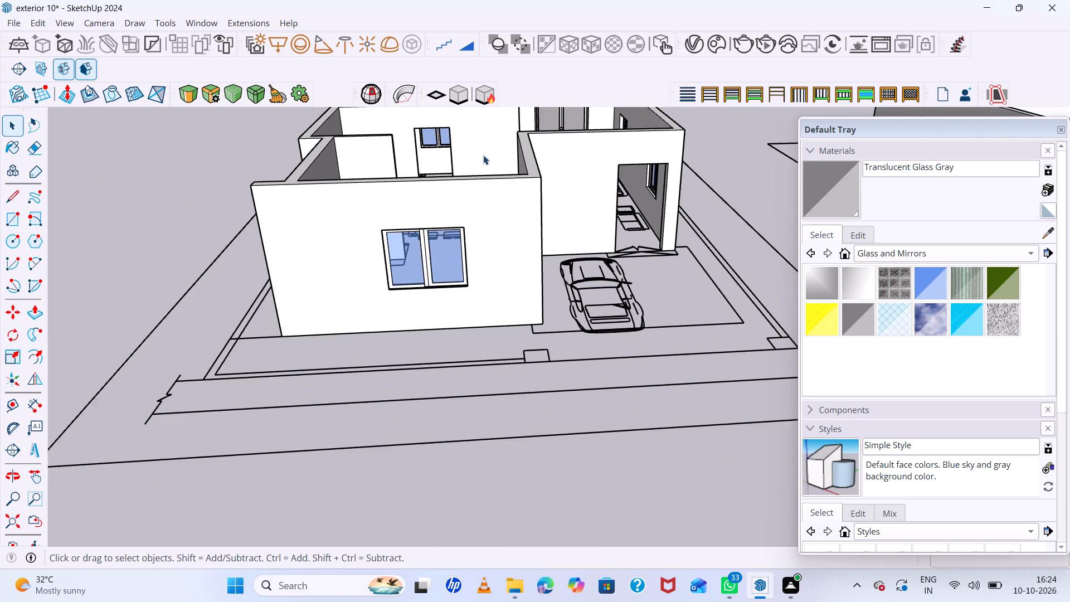
Examine the entrance opening beside the parked car and the windows along the adjoining side wall.
scroll(476, 151, down, 5)
middle_drag(549, 185, 446, 205)
scroll(562, 203, up, 8)
middle_click(580, 204)
scroll(580, 200, down, 1)
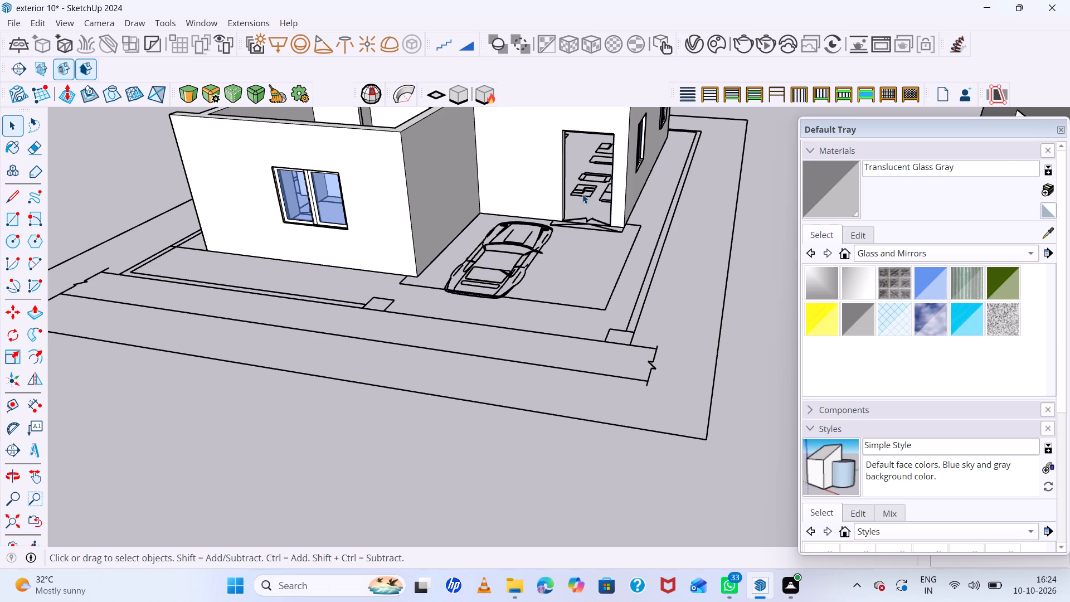
scroll(582, 194, up, 4)
scroll(582, 194, down, 6)
scroll(585, 201, up, 1)
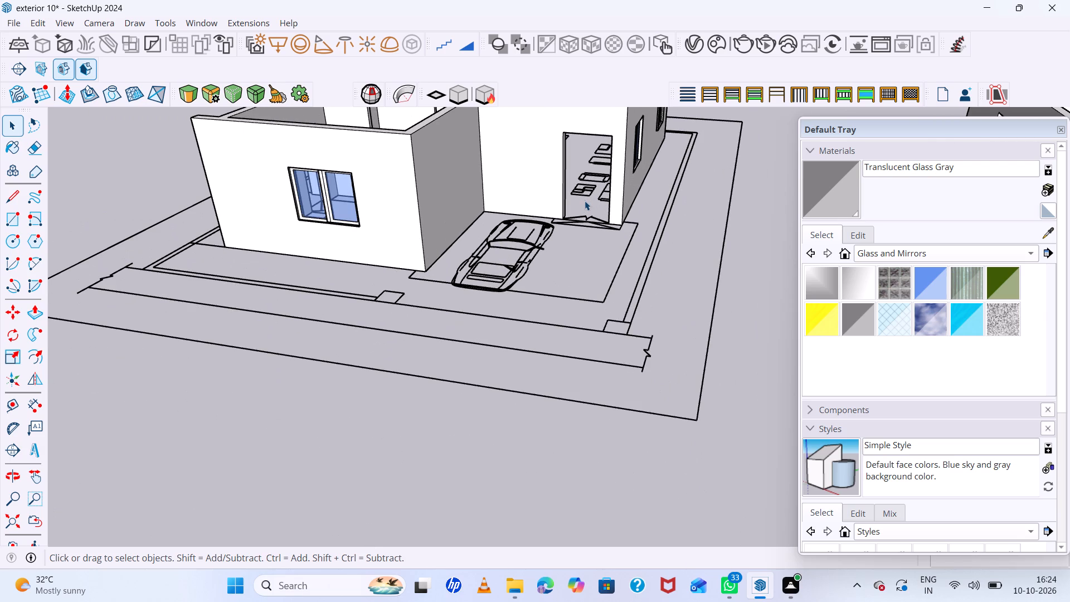
scroll(585, 201, up, 5)
scroll(585, 201, down, 6)
middle_click(658, 212)
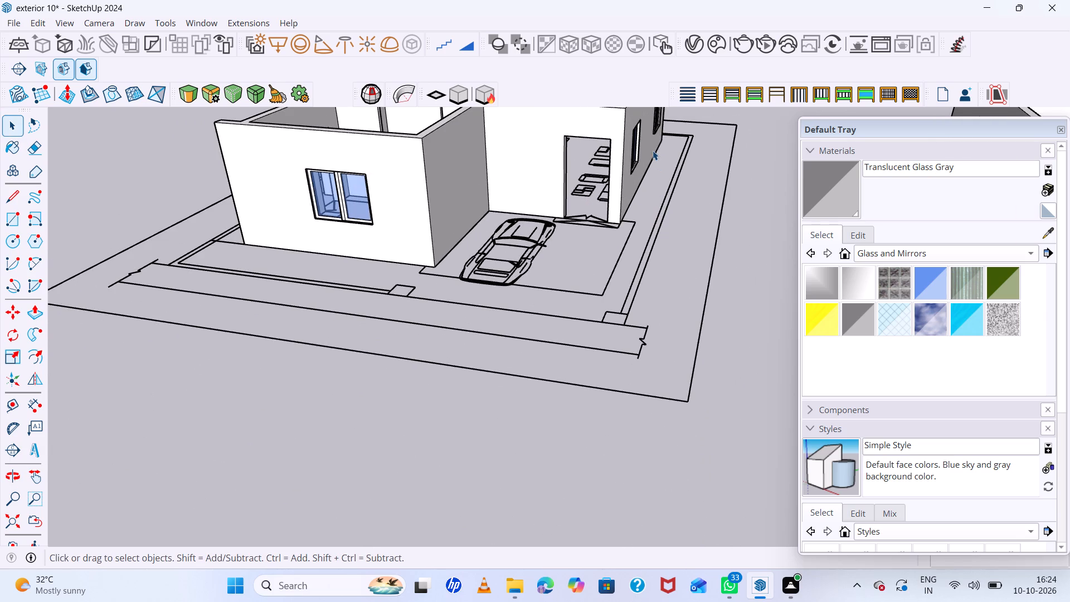
scroll(653, 153, down, 8)
scroll(651, 149, up, 5)
middle_drag(665, 180, 667, 163)
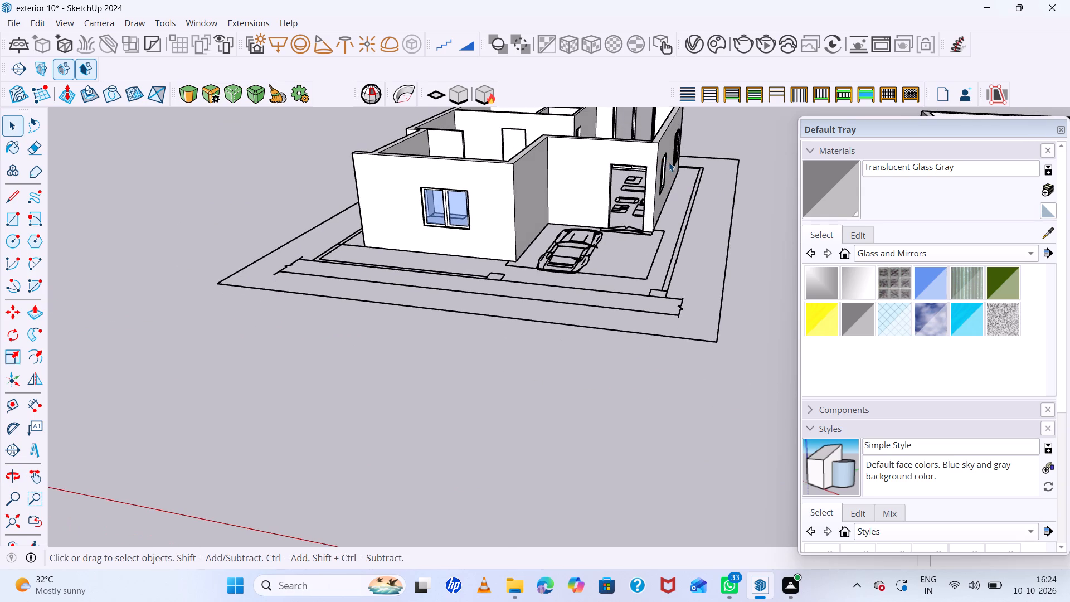
scroll(669, 162, up, 1)
scroll(655, 274, down, 6)
scroll(672, 158, up, 5)
middle_drag(668, 185, 679, 133)
scroll(669, 220, up, 6)
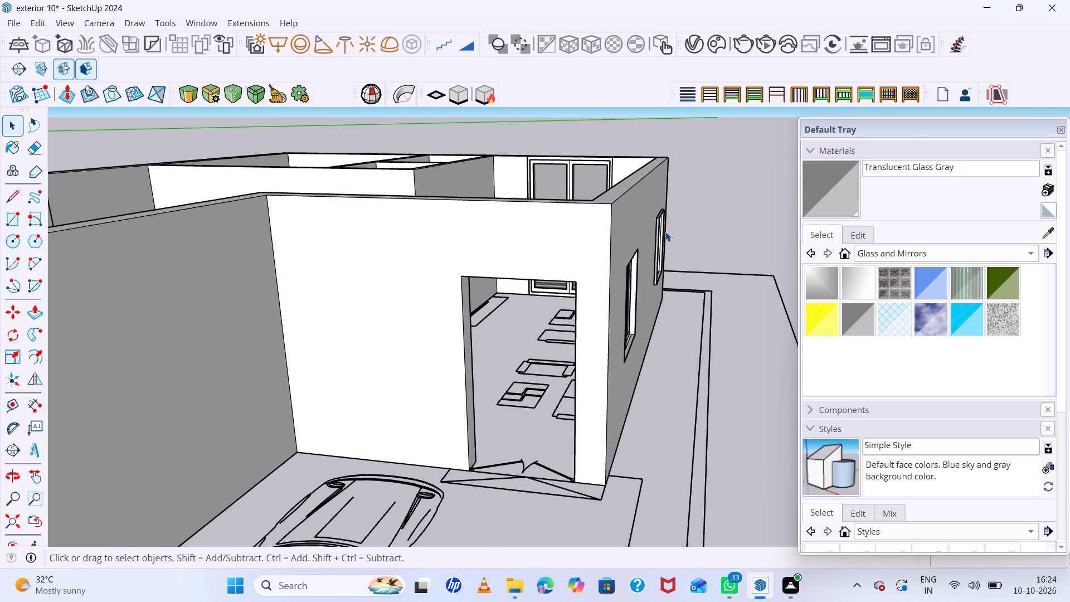
scroll(667, 232, up, 3)
scroll(668, 232, down, 1)
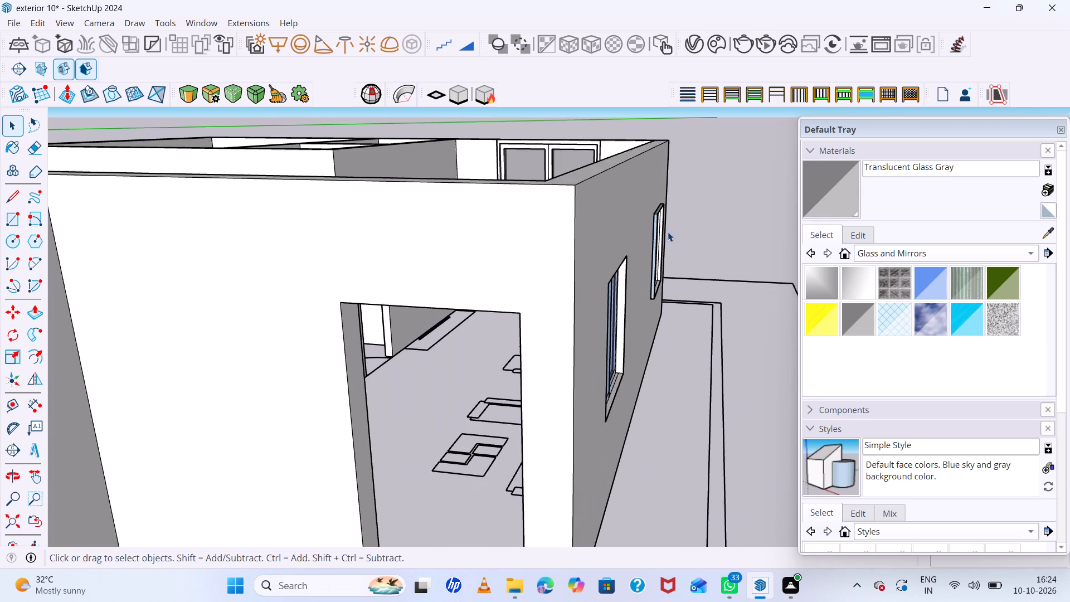
scroll(668, 232, down, 3)
middle_drag(668, 232, 668, 225)
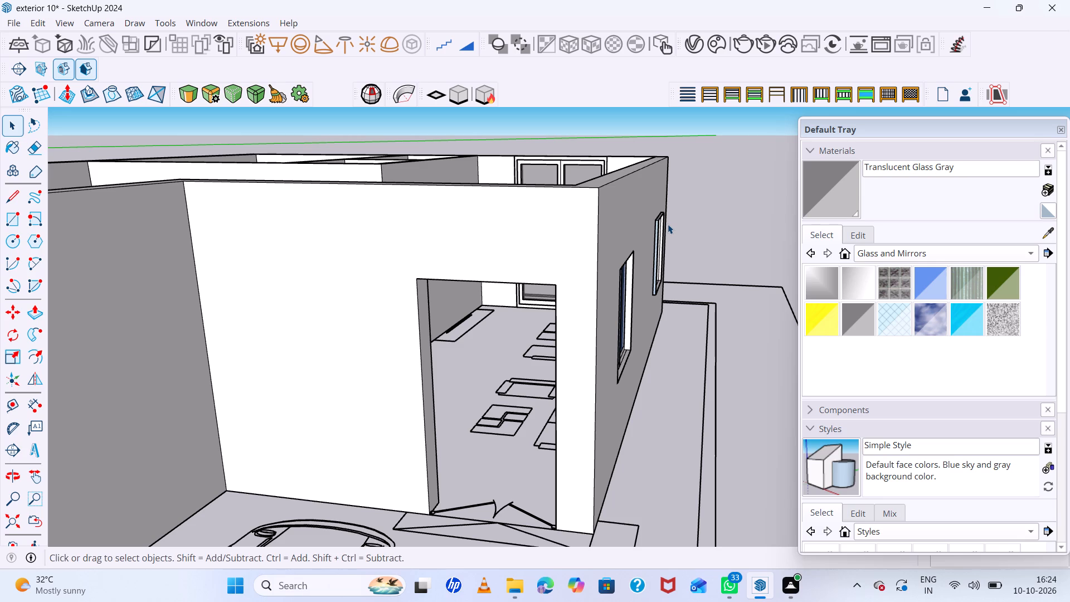
scroll(668, 224, up, 2)
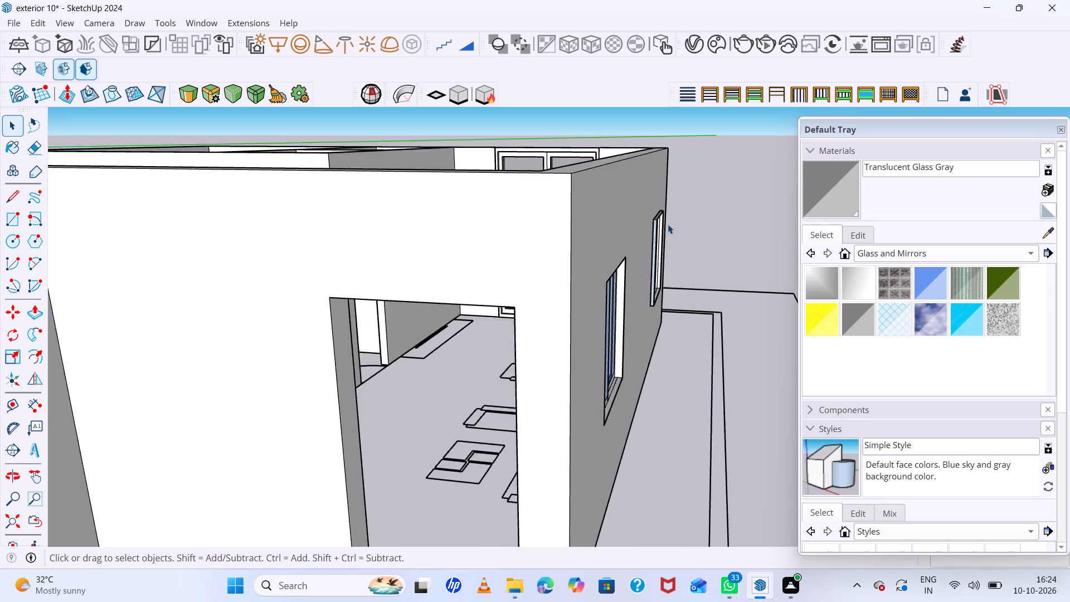
scroll(668, 224, up, 3)
scroll(668, 224, down, 9)
scroll(668, 224, up, 5)
Move the far window of the side wall inward so its frame sits flush with the wall's outer face.
middle_drag(668, 224, 604, 212)
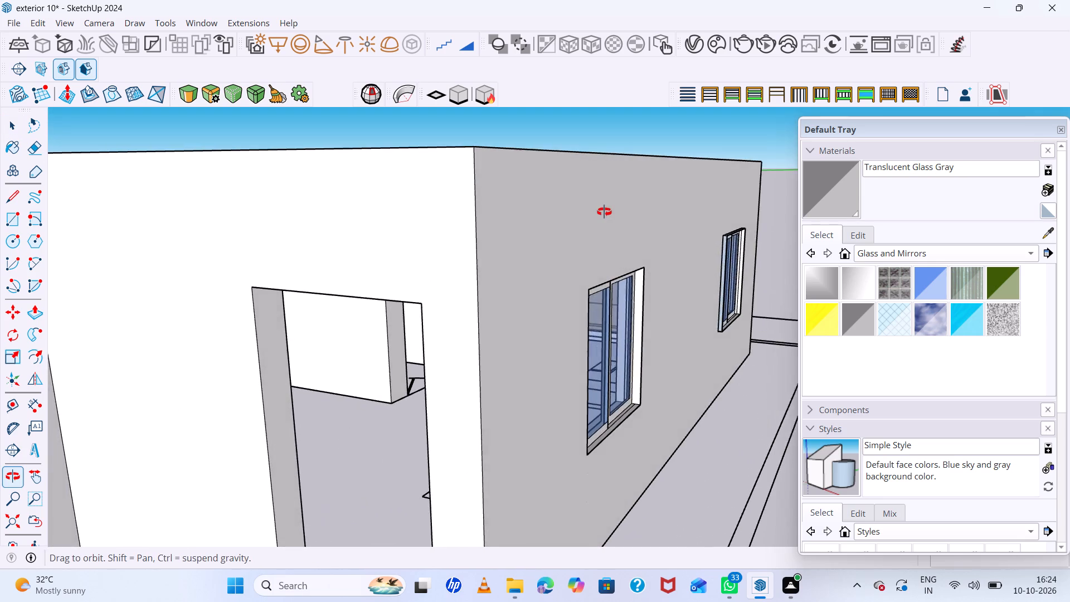
middle_drag(604, 212, 649, 217)
scroll(678, 217, up, 11)
middle_drag(672, 225, 599, 203)
scroll(624, 231, up, 5)
click(624, 233)
scroll(624, 236, down, 8)
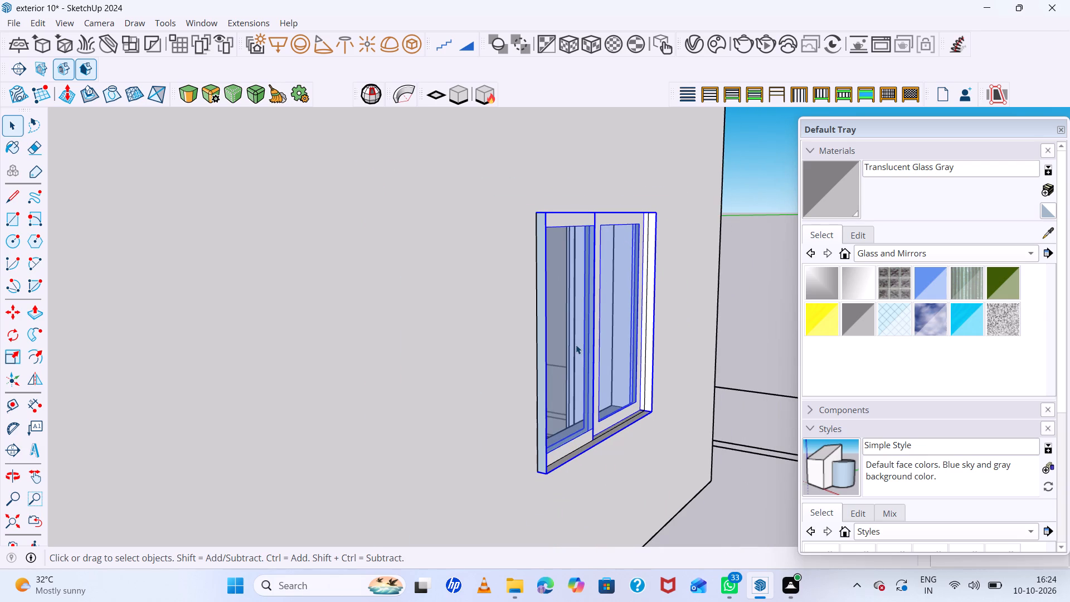
key(m)
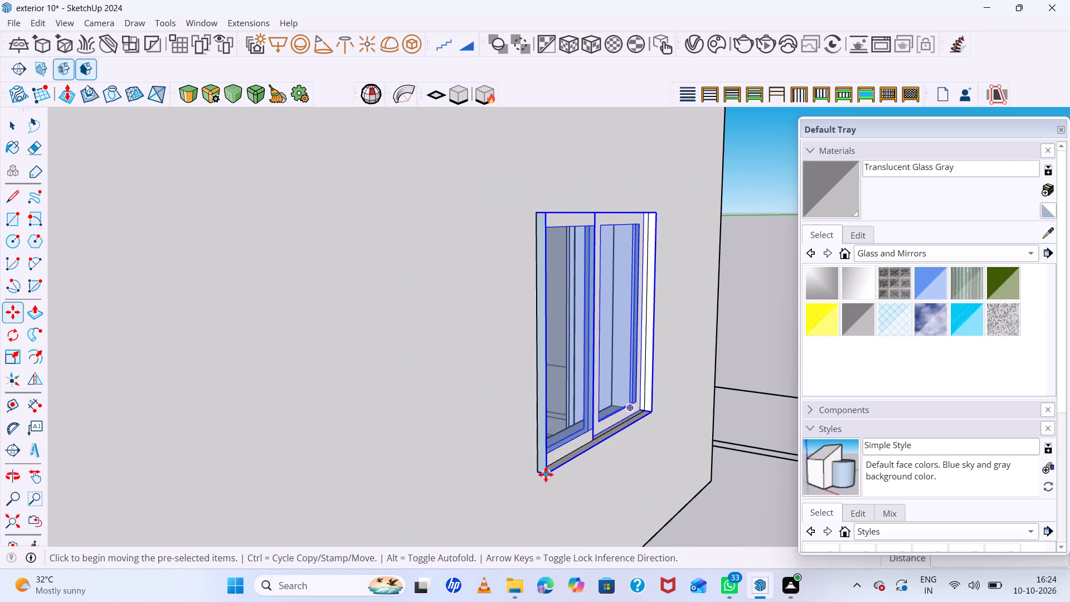
click(546, 474)
click(532, 472)
scroll(603, 385, down, 2)
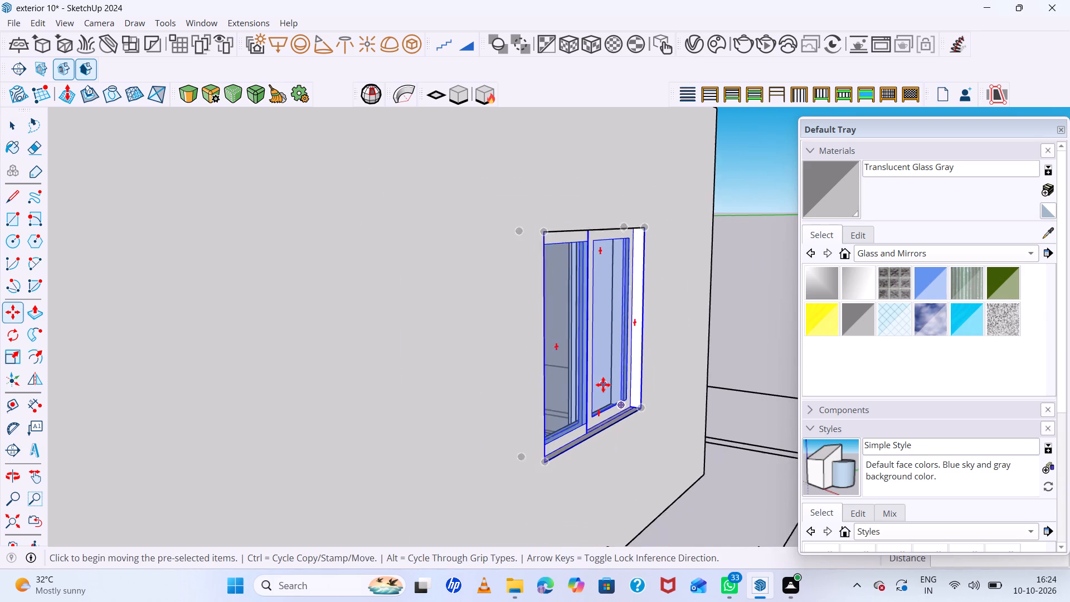
scroll(603, 385, down, 1)
key(space)
click(738, 318)
Review the whole house from outside, checking the fitted windows and the entrance opening still without a door.
scroll(739, 313, down, 6)
middle_drag(550, 349, 569, 358)
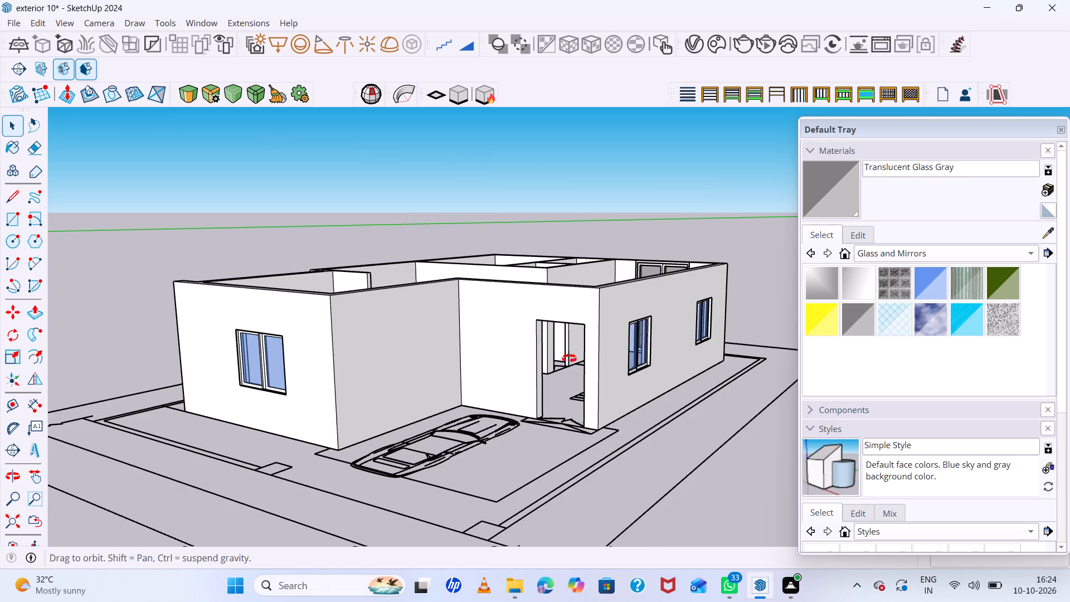
middle_drag(569, 358, 630, 377)
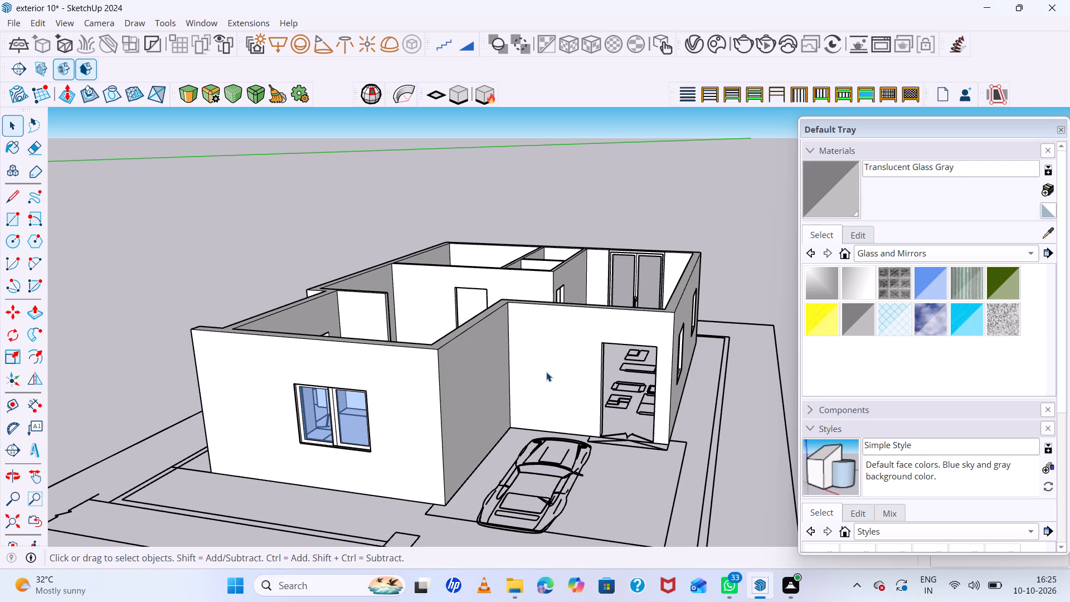
scroll(546, 372, down, 7)
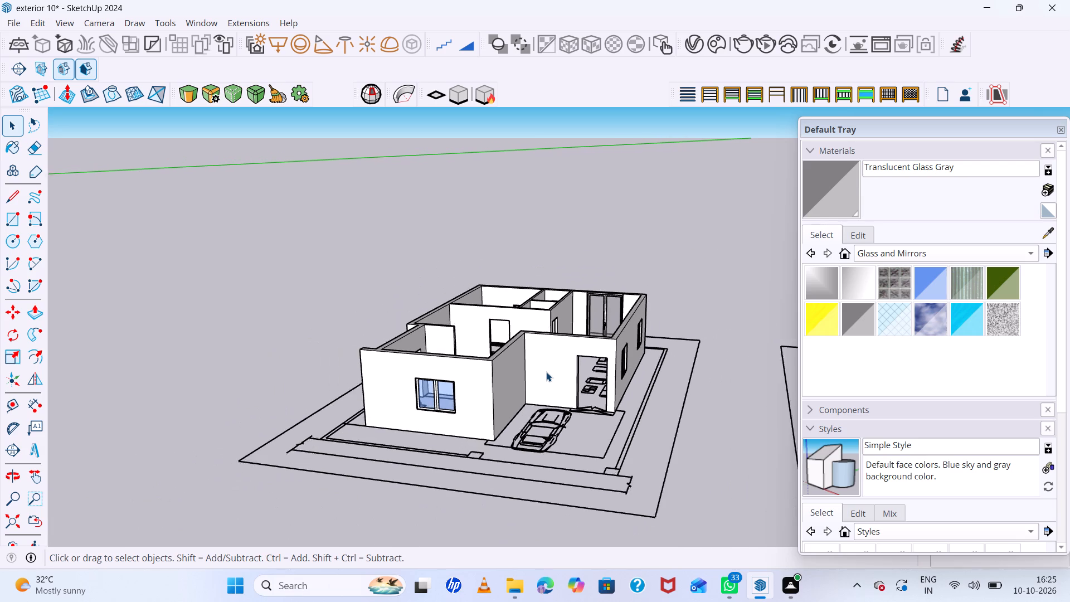
scroll(546, 372, down, 4)
scroll(546, 372, up, 5)
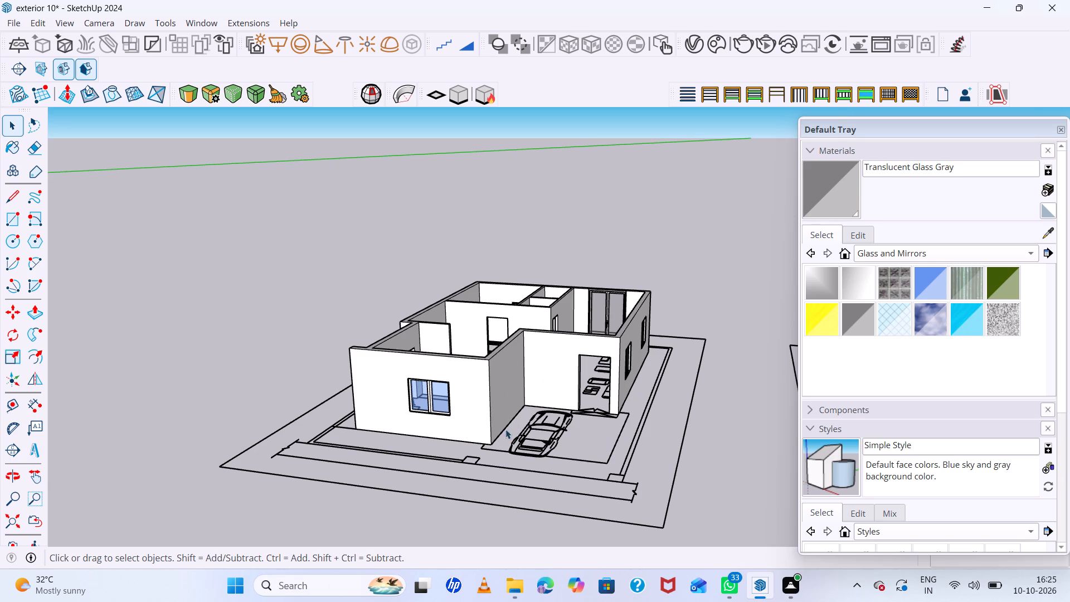
scroll(0, 19, up, 1)
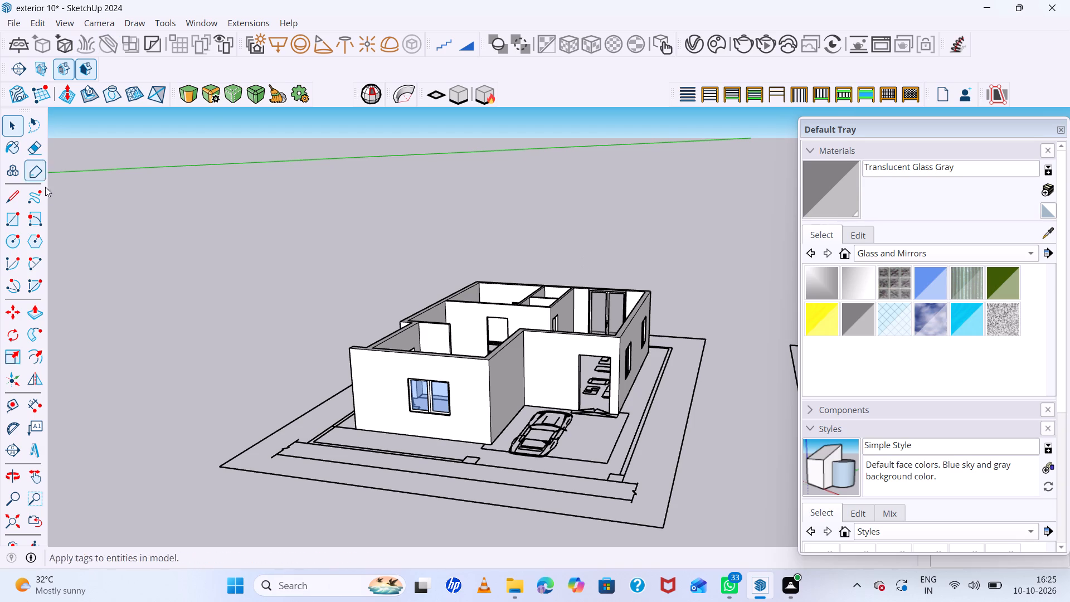
scroll(544, 345, up, 5)
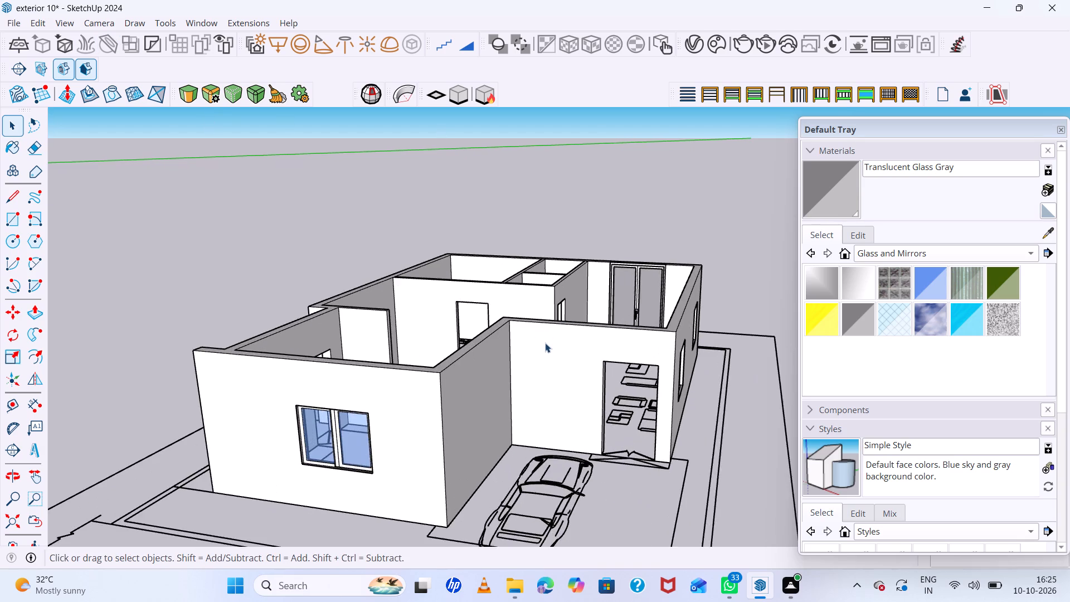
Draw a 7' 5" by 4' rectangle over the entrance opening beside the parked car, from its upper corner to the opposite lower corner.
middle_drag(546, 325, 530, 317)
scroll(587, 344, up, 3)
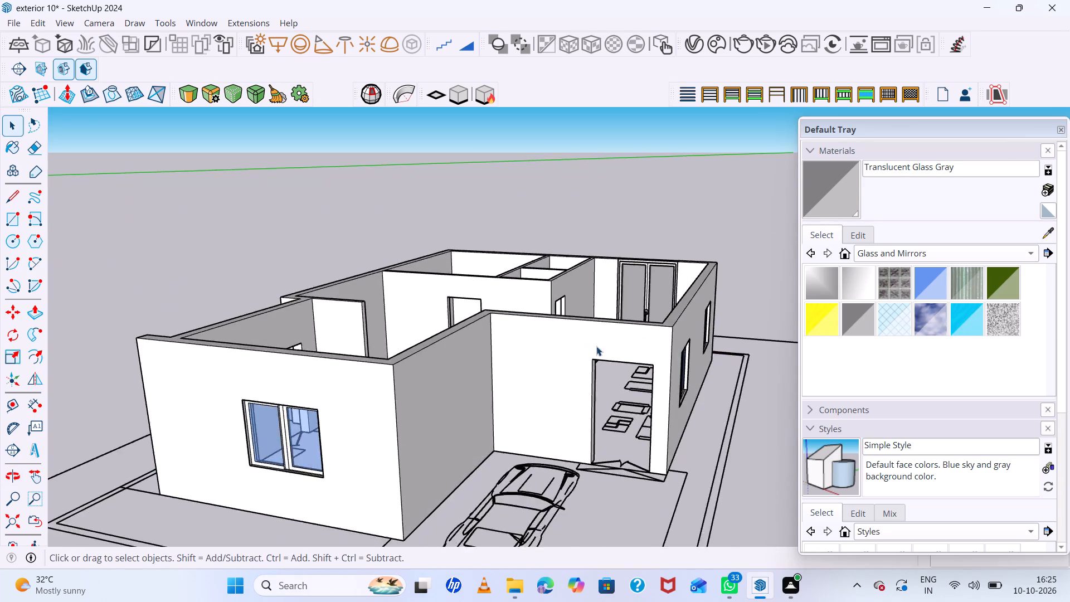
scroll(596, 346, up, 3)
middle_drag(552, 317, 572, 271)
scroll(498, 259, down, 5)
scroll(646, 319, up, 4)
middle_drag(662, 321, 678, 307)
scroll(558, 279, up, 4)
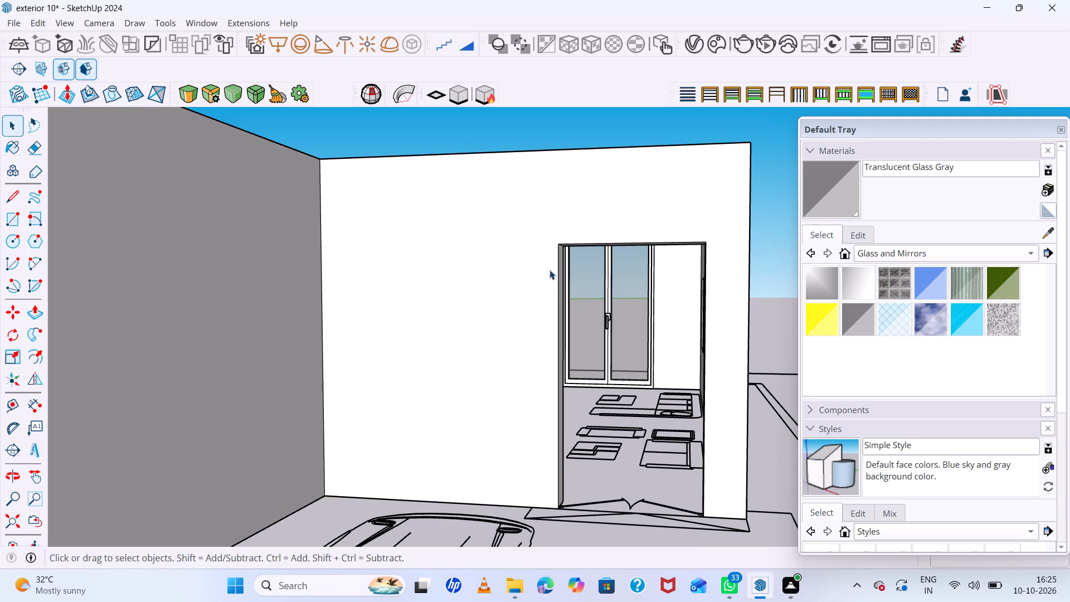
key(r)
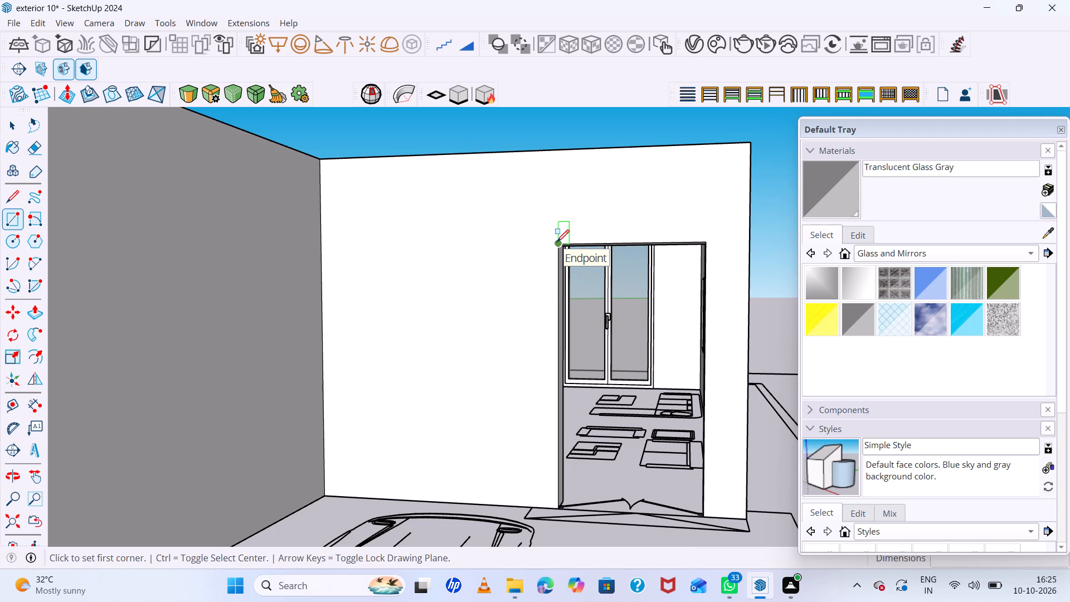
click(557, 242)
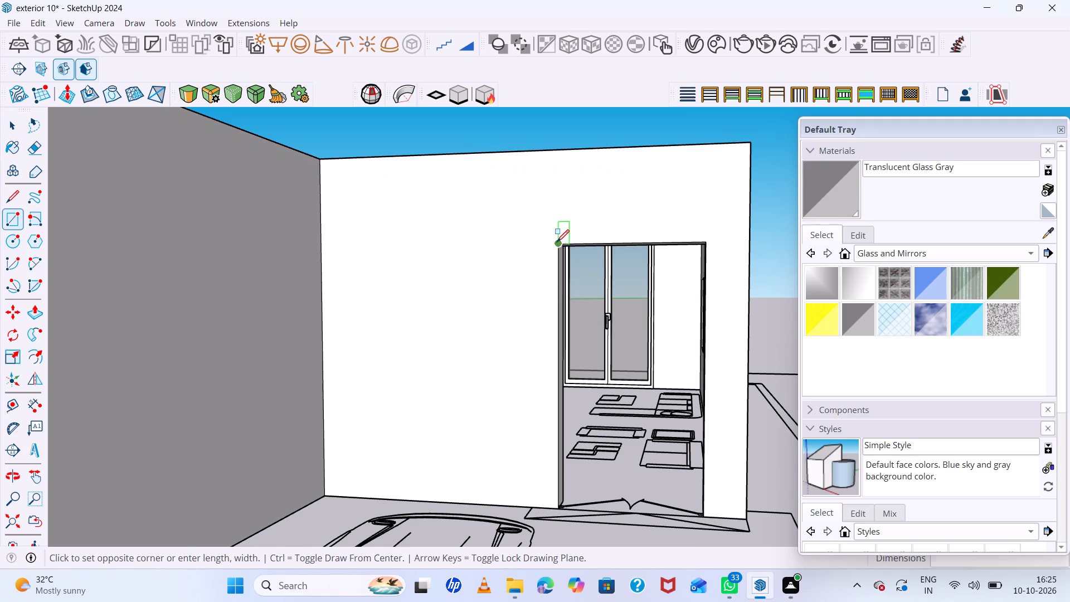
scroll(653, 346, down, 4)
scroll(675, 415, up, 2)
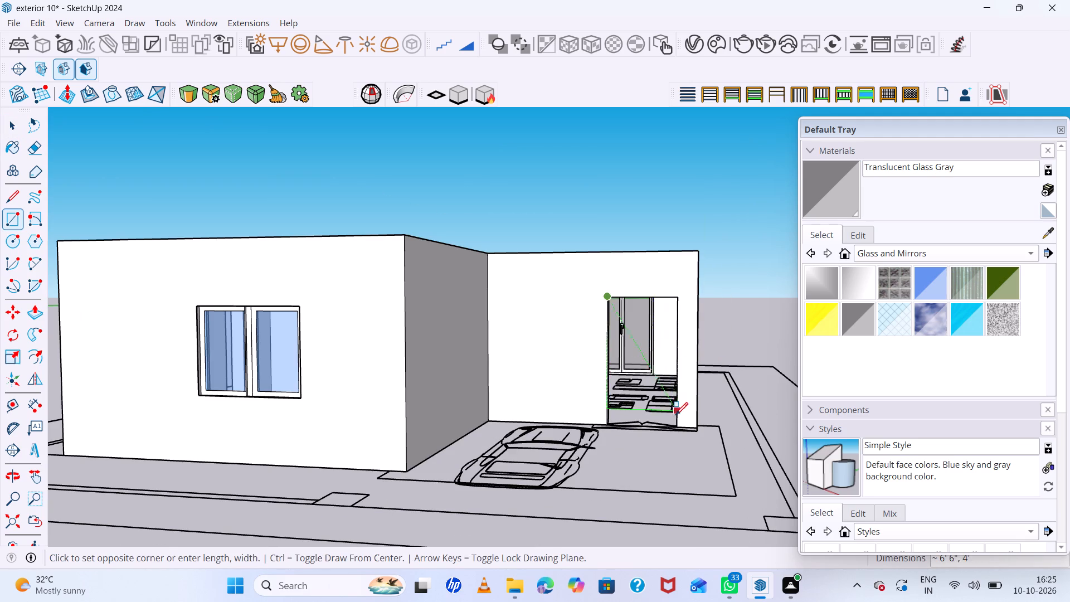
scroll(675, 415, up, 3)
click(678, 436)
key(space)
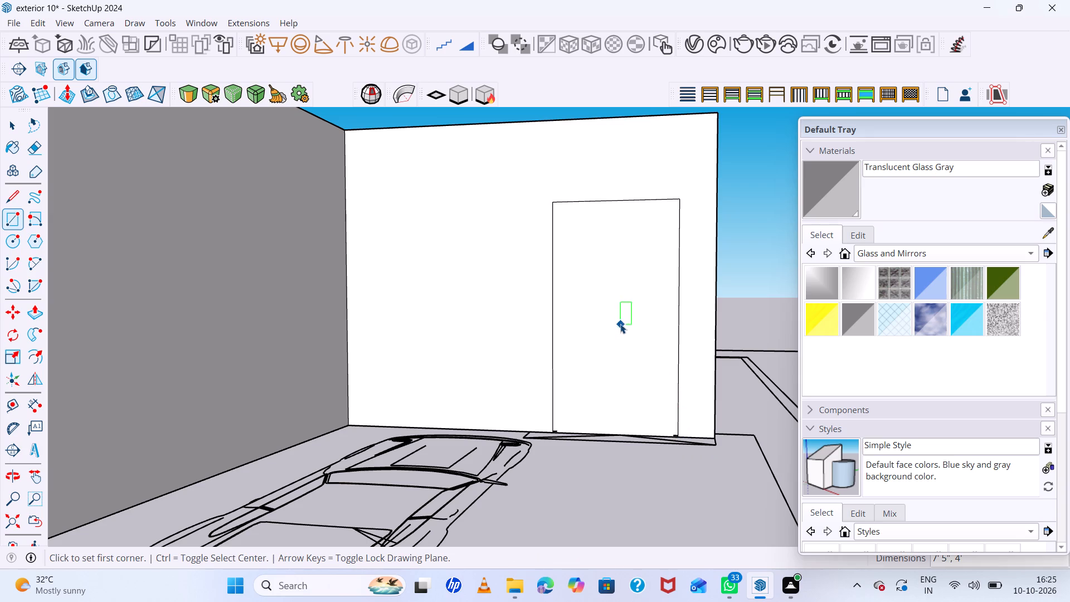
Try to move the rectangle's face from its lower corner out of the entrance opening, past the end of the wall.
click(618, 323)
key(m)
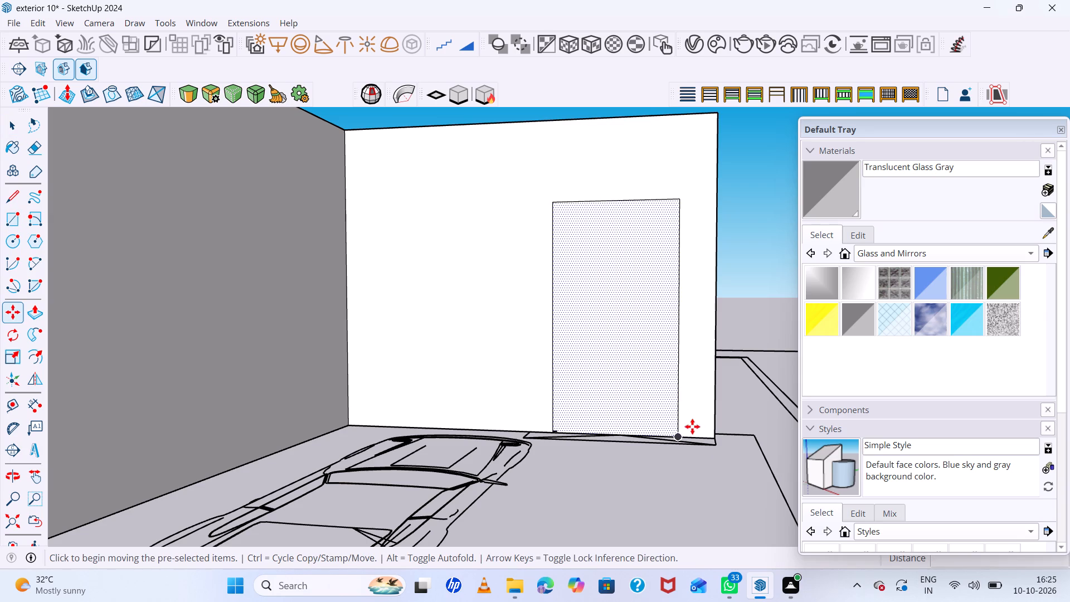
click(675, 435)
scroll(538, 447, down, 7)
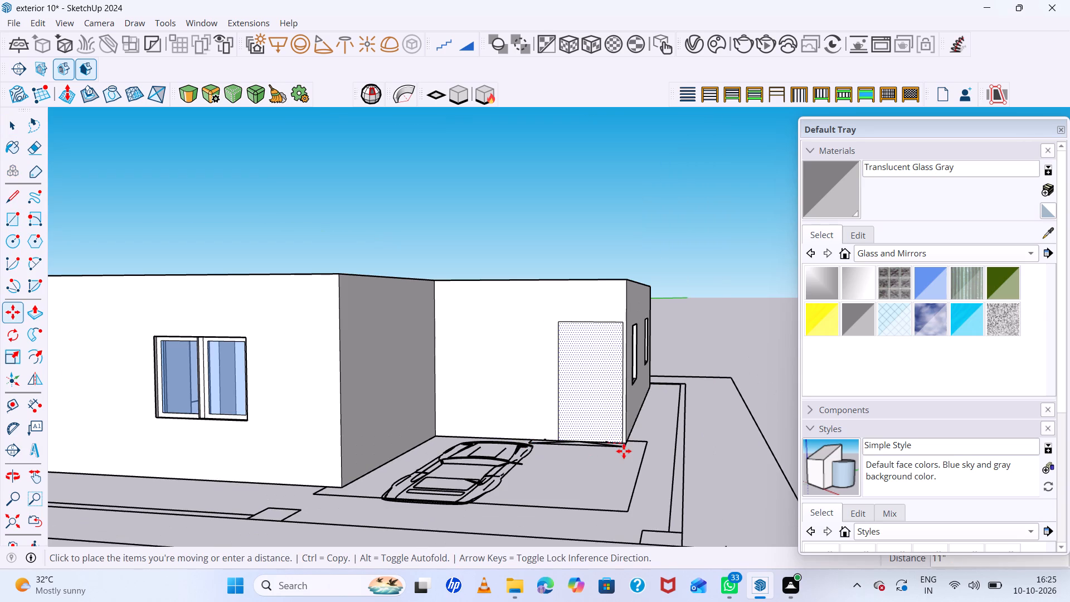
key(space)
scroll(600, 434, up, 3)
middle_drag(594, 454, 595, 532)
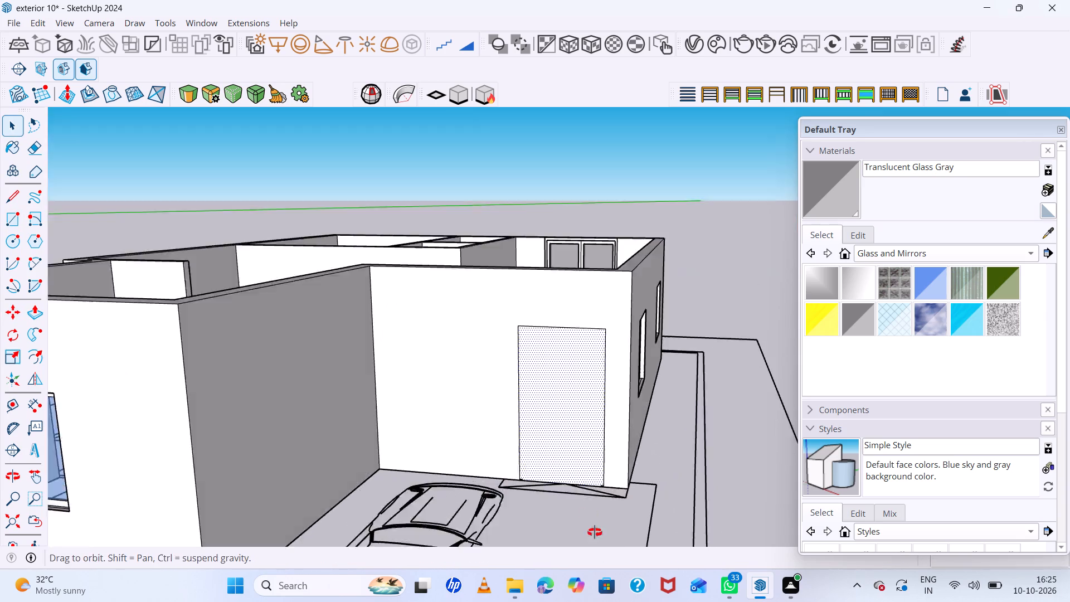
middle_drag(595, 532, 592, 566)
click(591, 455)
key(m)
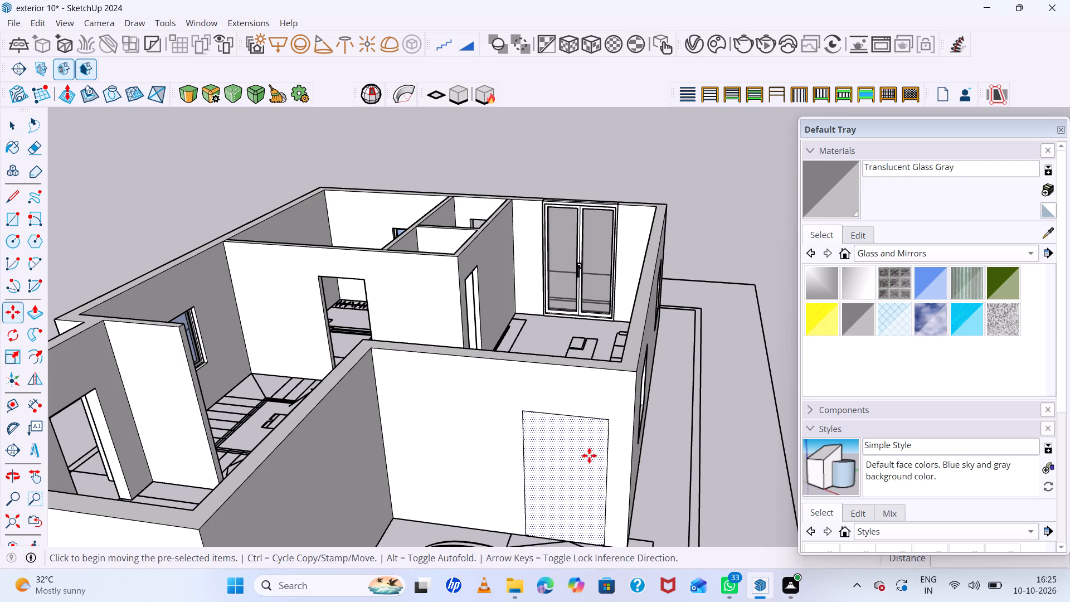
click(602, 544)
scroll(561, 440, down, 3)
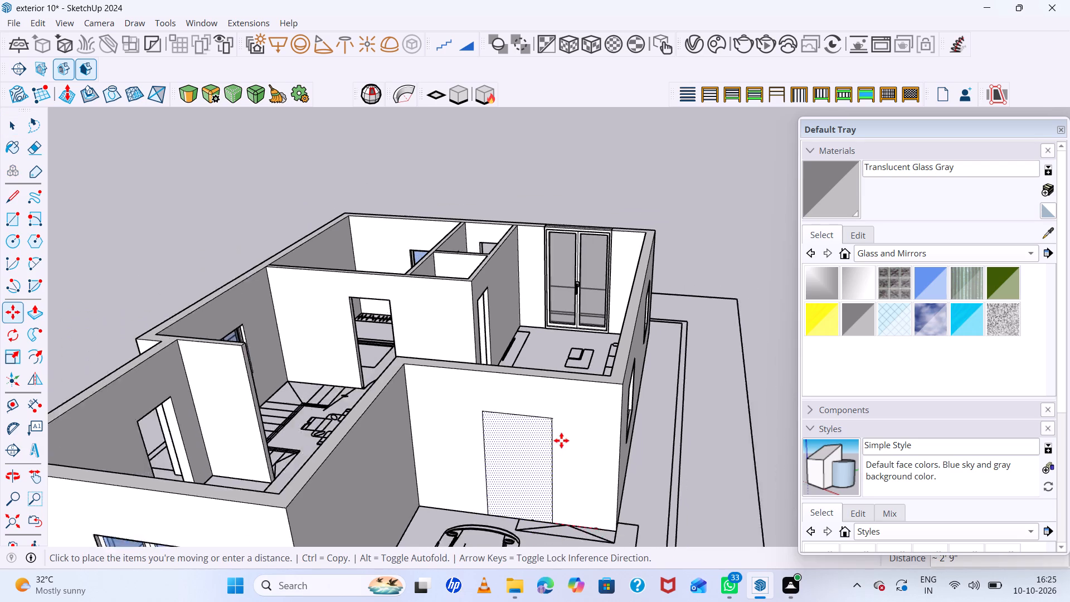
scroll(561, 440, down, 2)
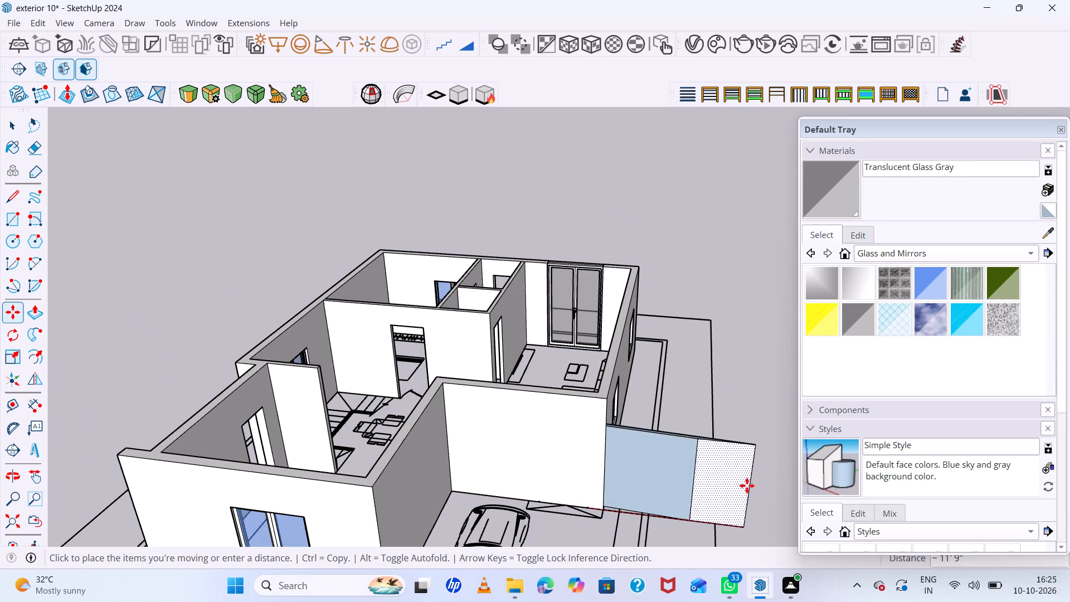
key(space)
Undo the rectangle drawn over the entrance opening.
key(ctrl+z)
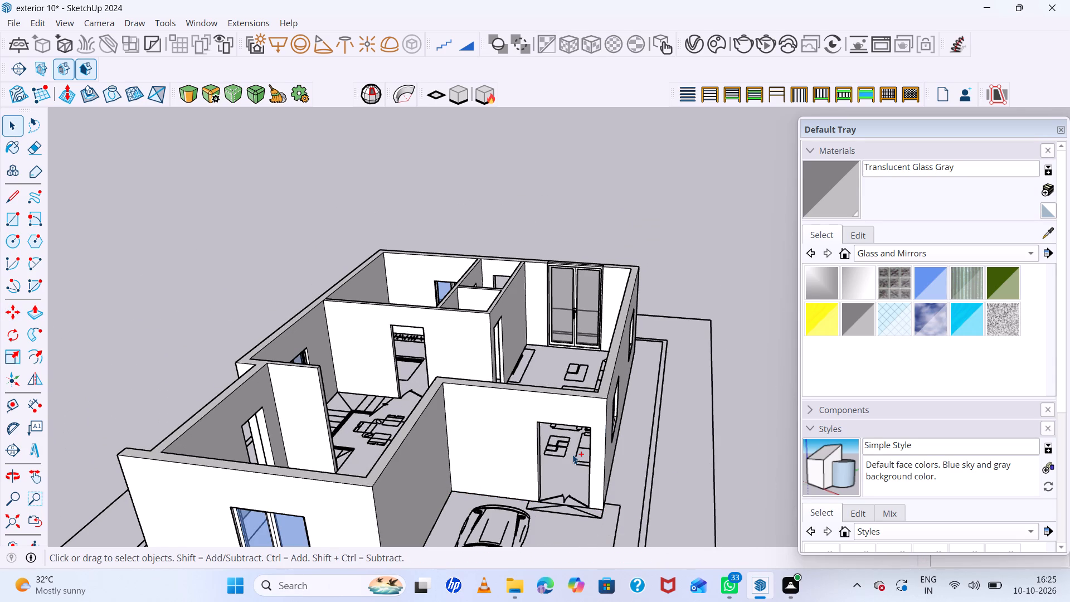
Group all the connected wall geometry of the house, leaving nothing selected.
click(507, 407)
triple_click(507, 407)
double_click(507, 407)
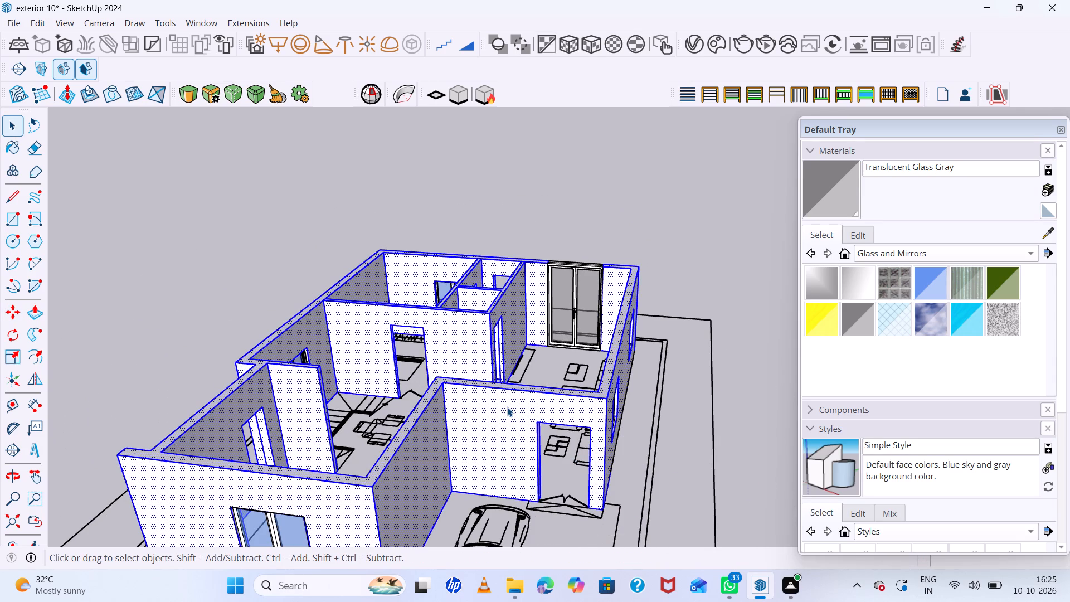
right_click(507, 407)
click(559, 175)
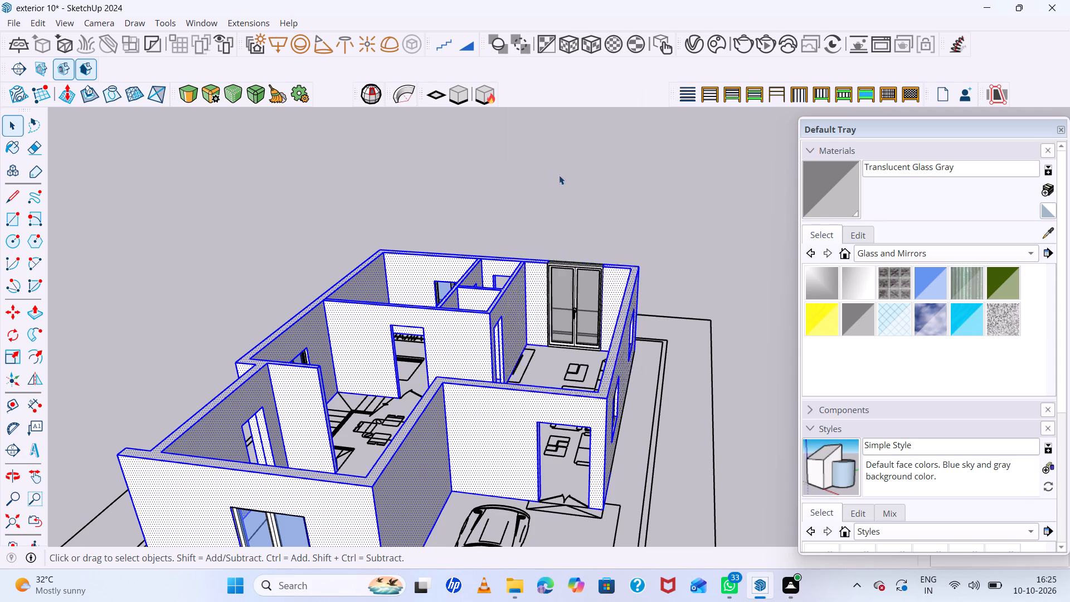
scroll(650, 405, down, 5)
middle_click(682, 416)
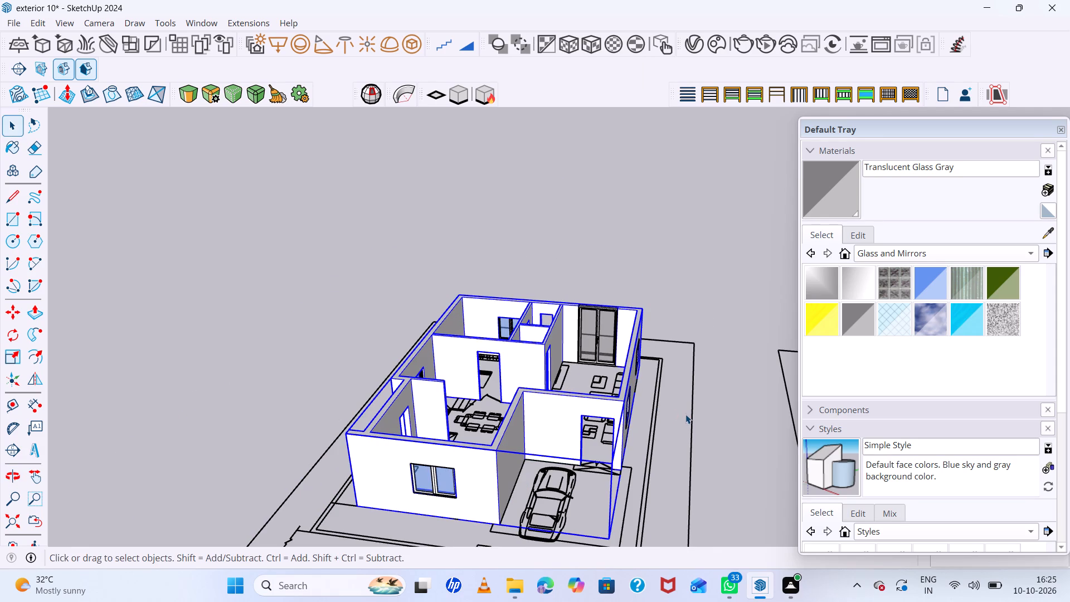
double_click(685, 414)
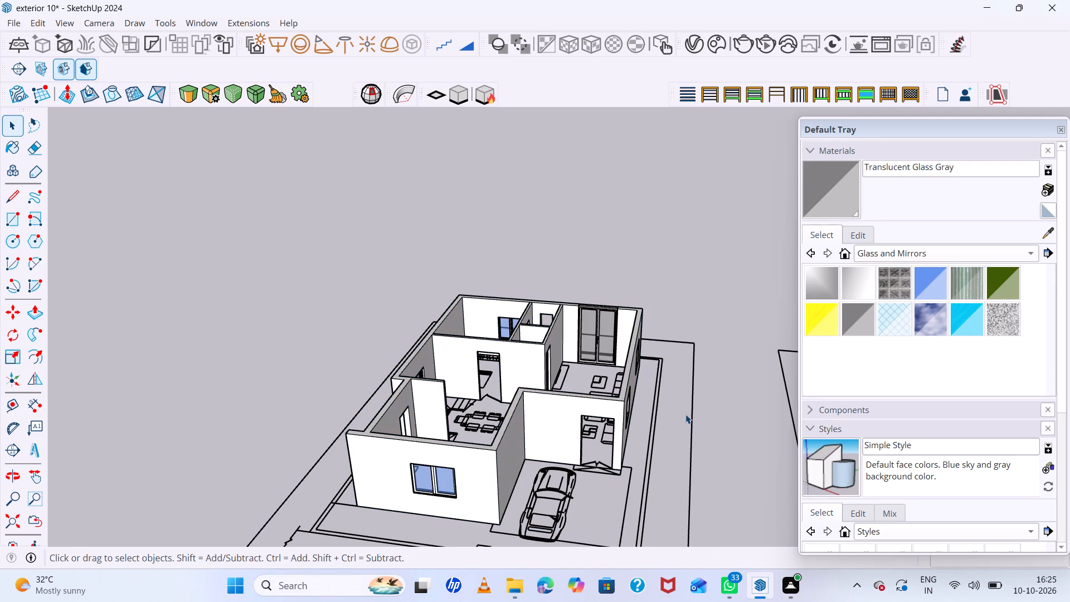
Draw a 4' by 7' 5" rectangle over the entrance opening beside the parked car, from its upper corner to the opposite lower corner.
scroll(685, 414, up, 3)
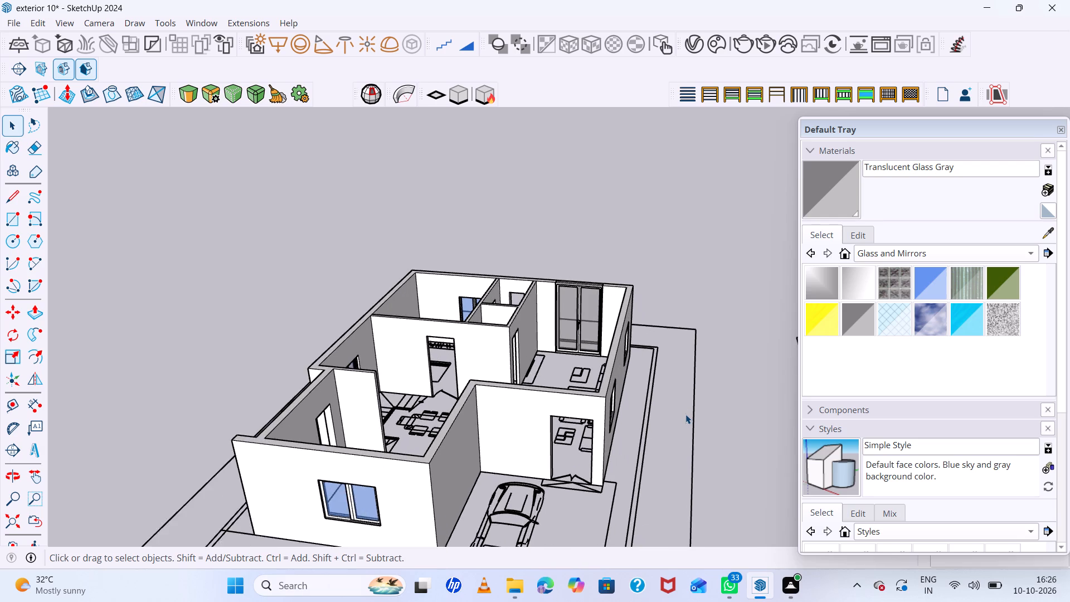
scroll(685, 414, down, 2)
middle_drag(685, 414, 683, 343)
scroll(611, 384, up, 5)
middle_drag(589, 423, 595, 382)
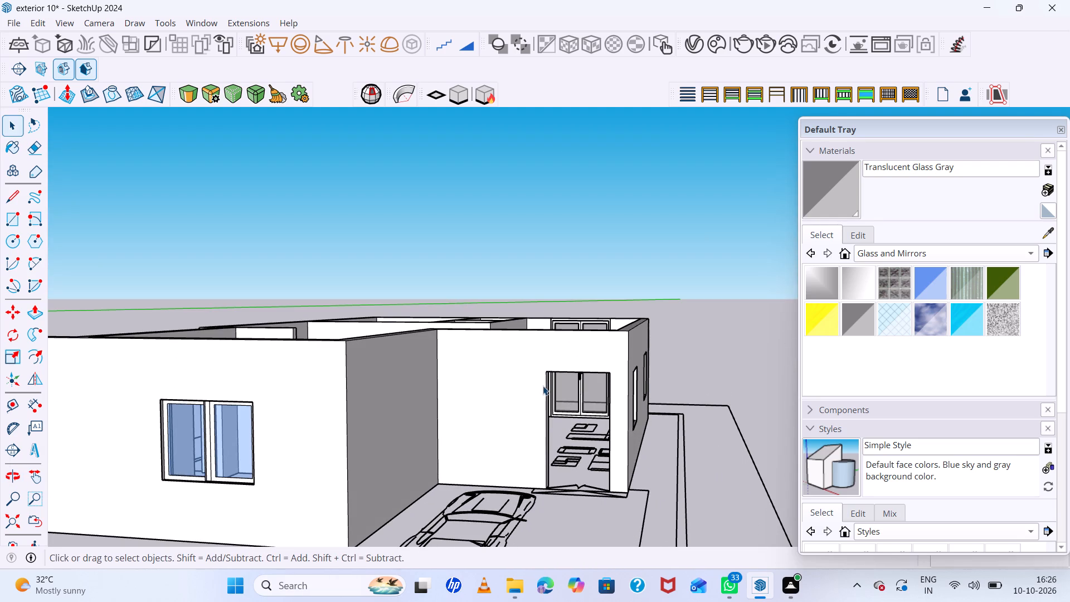
key(r)
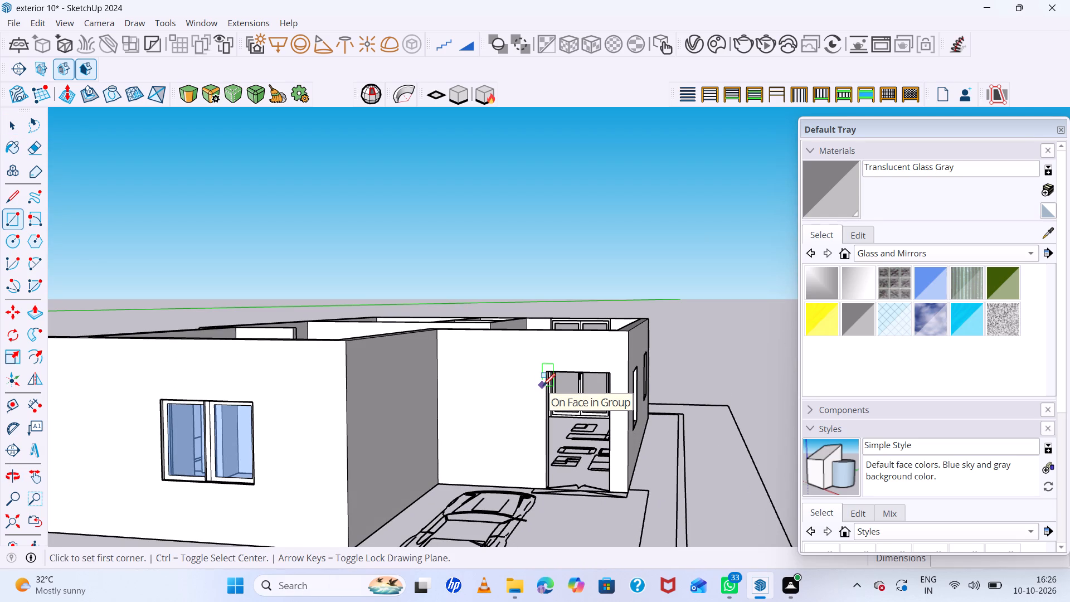
scroll(544, 372, up, 5)
double_click(544, 372)
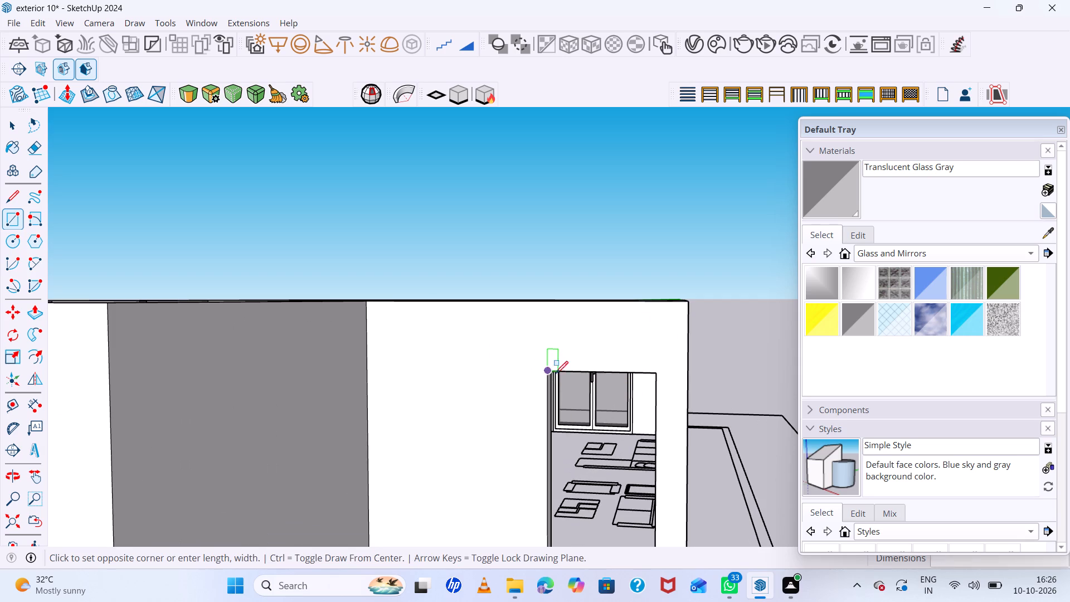
scroll(625, 399, down, 8)
scroll(646, 469, up, 11)
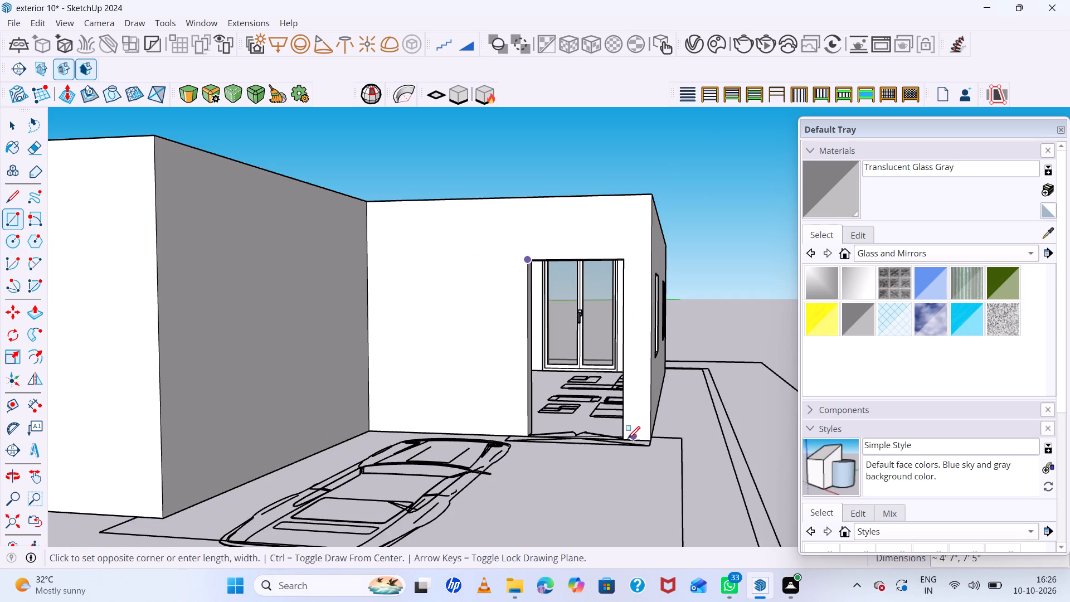
scroll(624, 438, up, 5)
middle_drag(624, 438, 628, 480)
scroll(628, 480, up, 5)
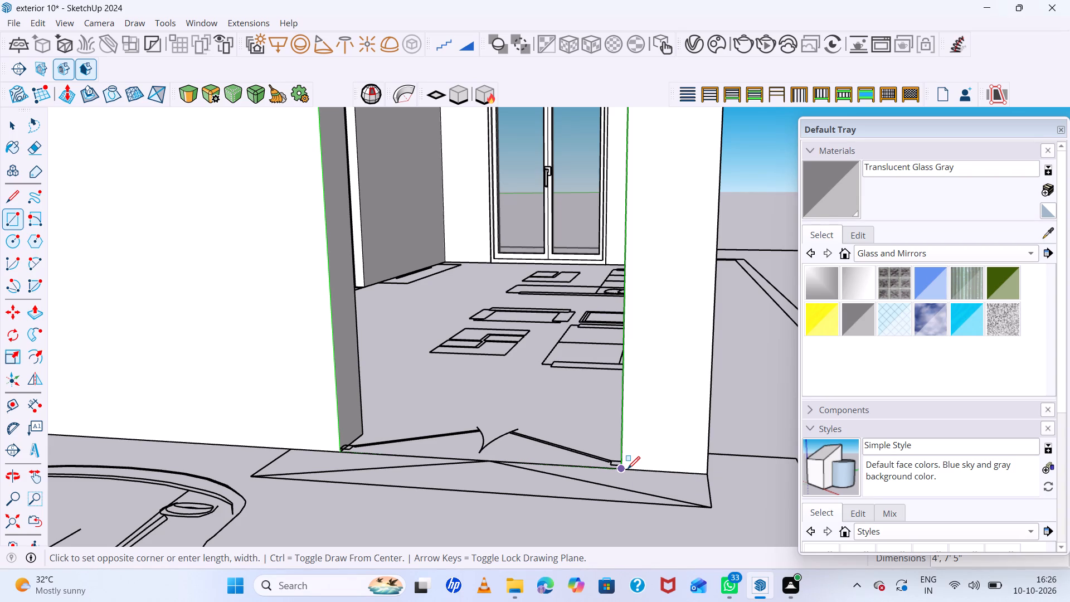
scroll(628, 469, up, 4)
click(628, 469)
Move the rectangle's face from its lower corner about 42 feet out of the entrance opening, onto empty ground outside the plot.
scroll(626, 469, down, 6)
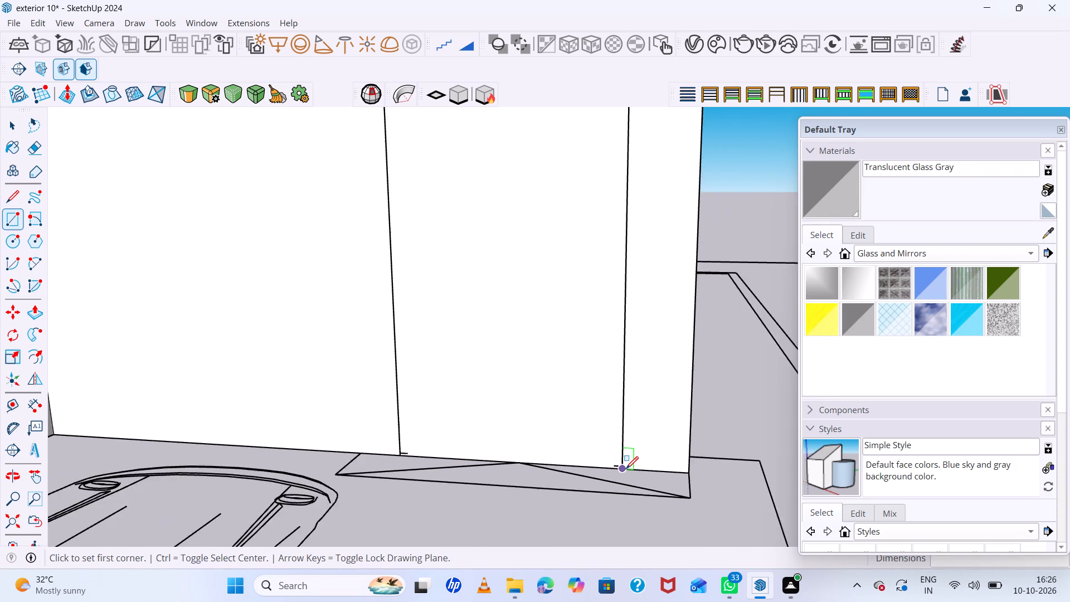
scroll(626, 469, down, 4)
middle_click(626, 469)
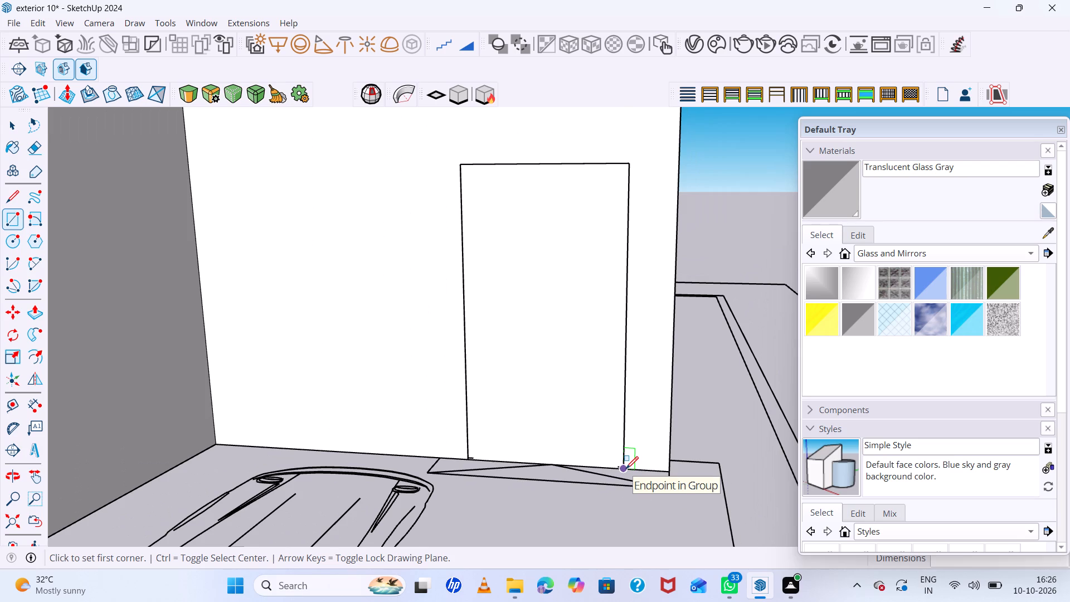
scroll(626, 469, down, 1)
key(space)
click(590, 413)
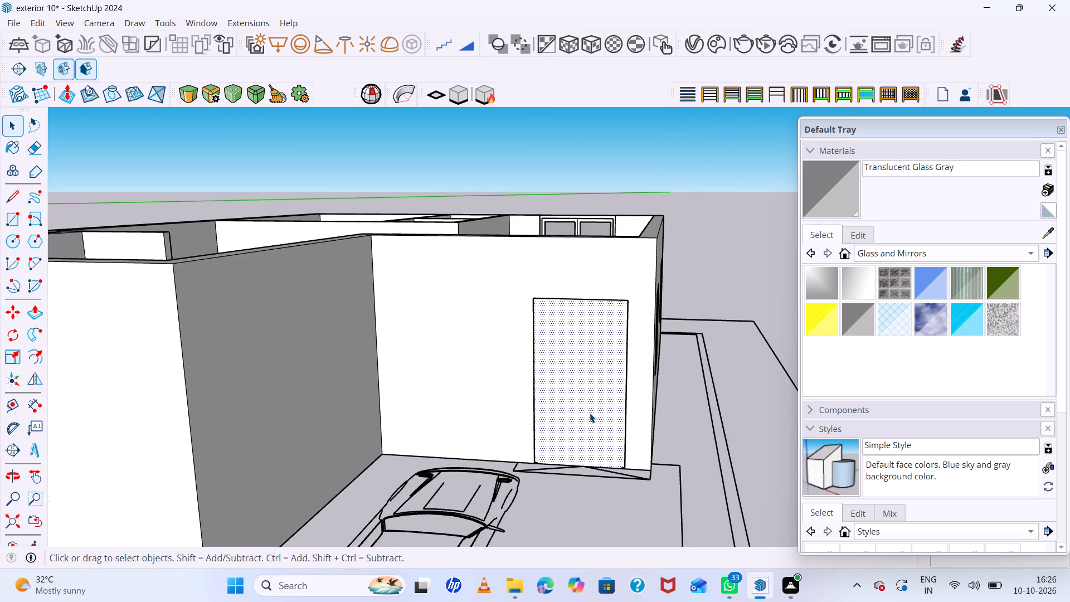
key(m)
click(626, 468)
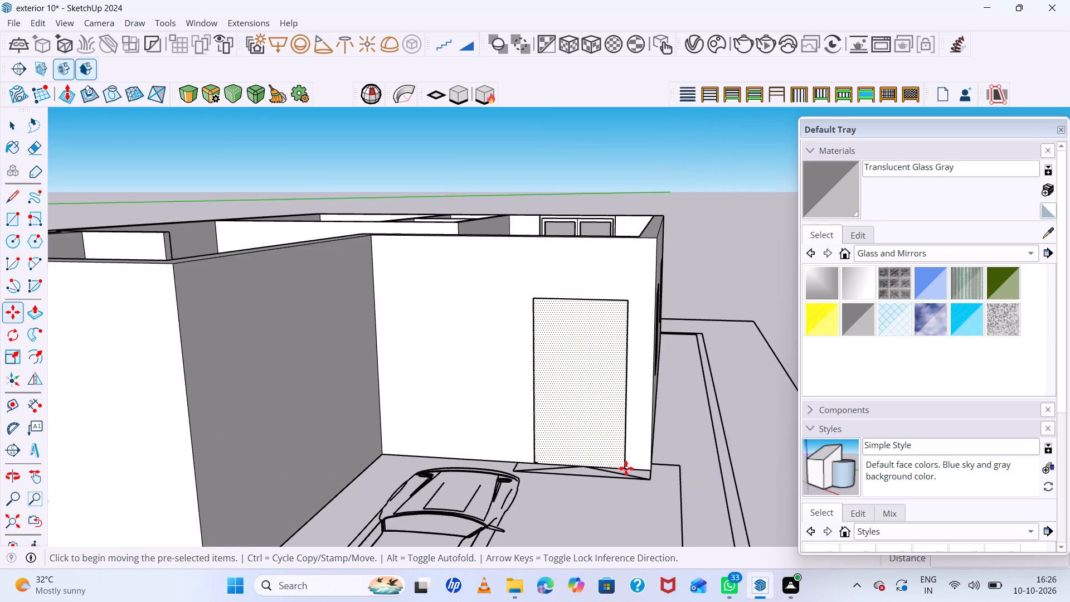
scroll(532, 517, down, 6)
scroll(598, 484, down, 17)
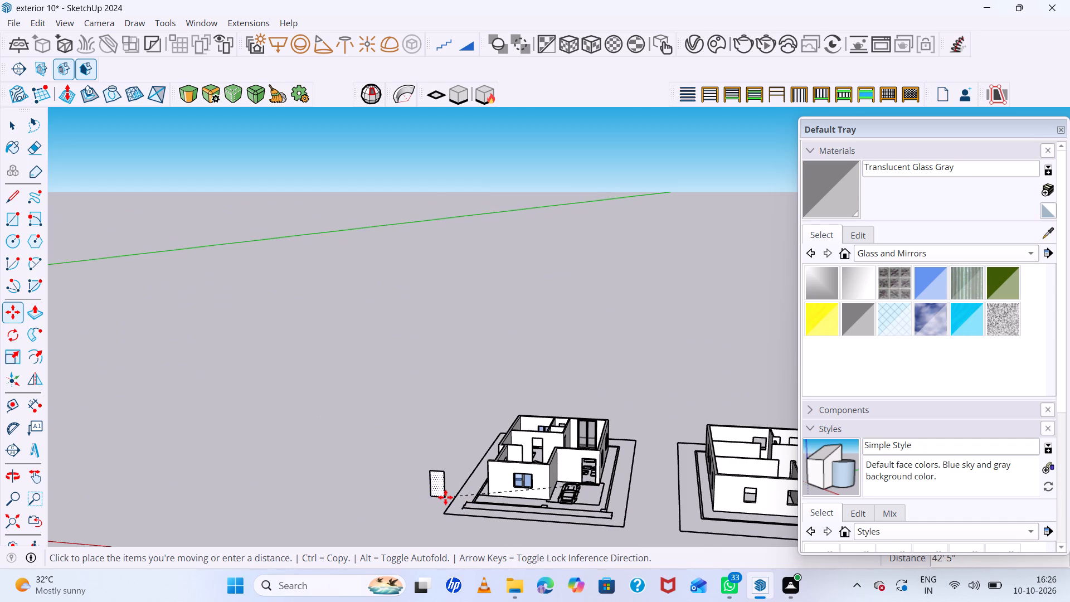
click(440, 496)
Extrude the moved door-sized face 9" into a solid slab.
scroll(440, 496, up, 4)
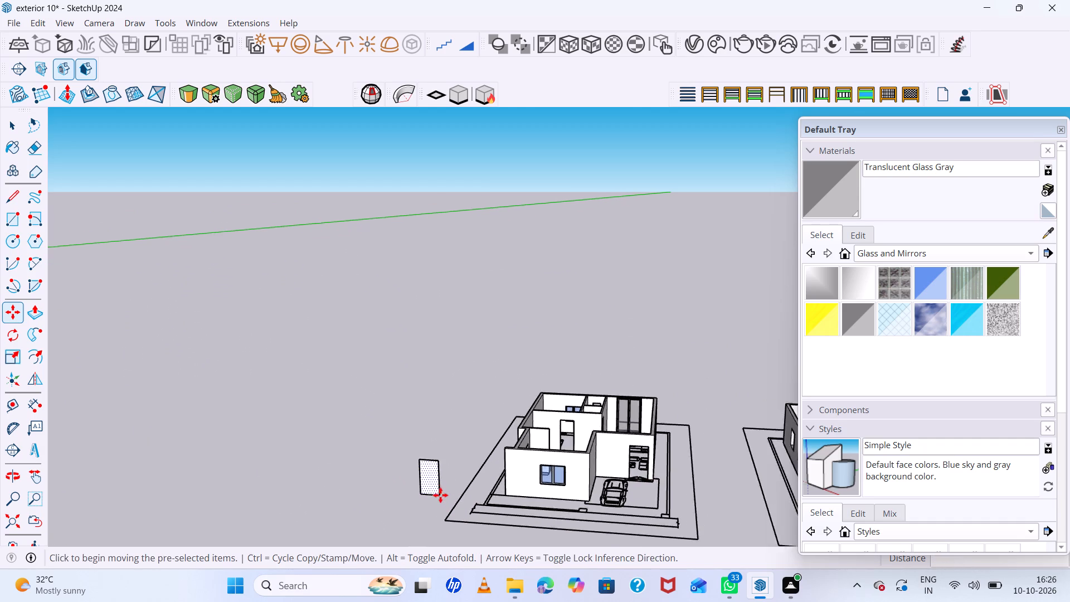
scroll(440, 495, up, 7)
middle_drag(433, 492, 422, 517)
scroll(410, 484, up, 5)
key(space)
click(412, 472)
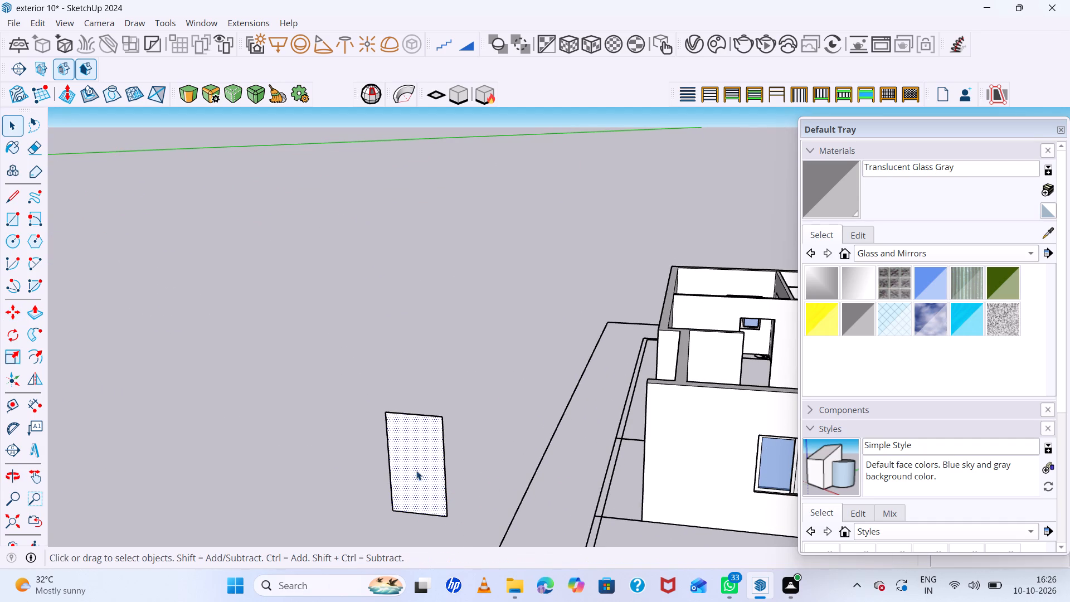
key(p)
click(417, 470)
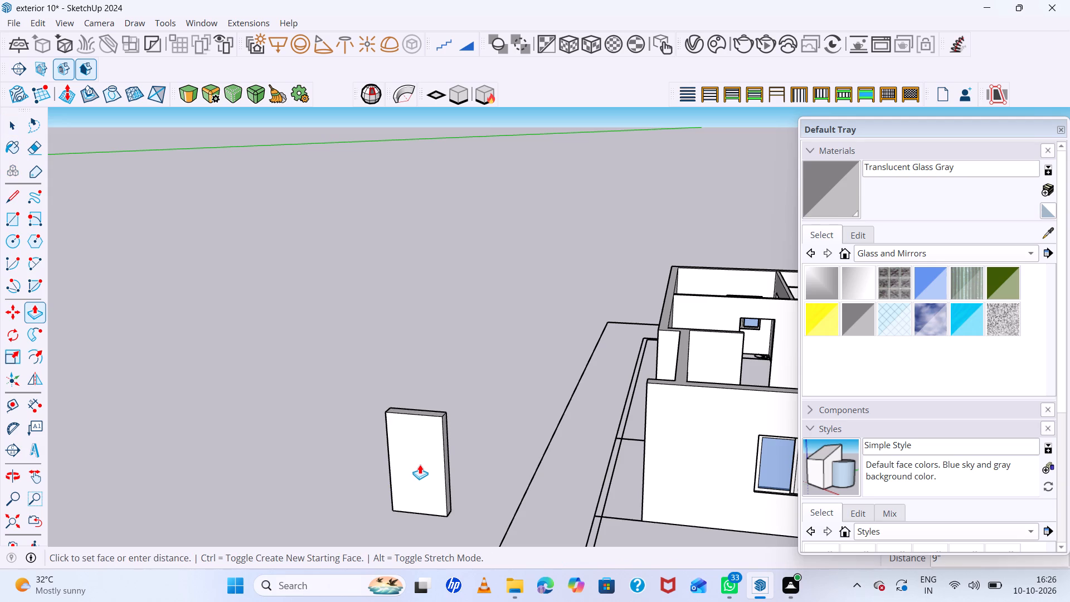
key(9)
key(Return)
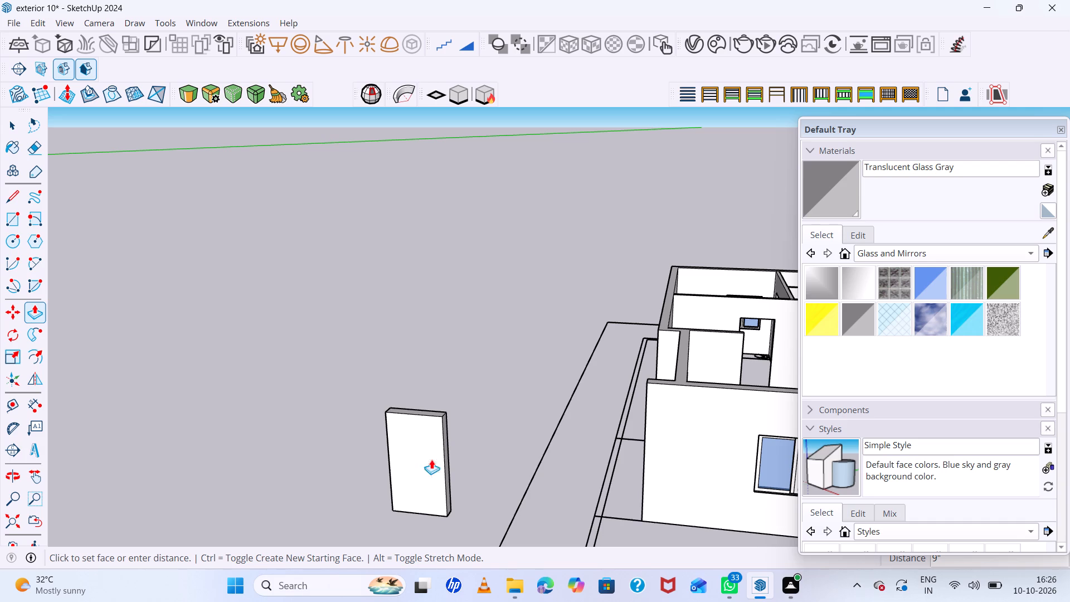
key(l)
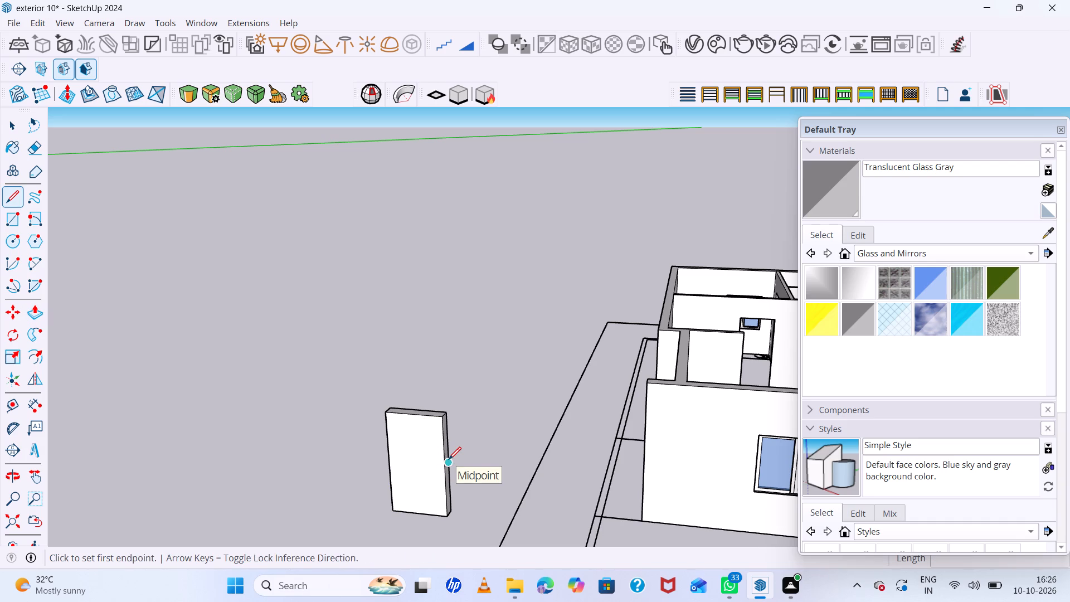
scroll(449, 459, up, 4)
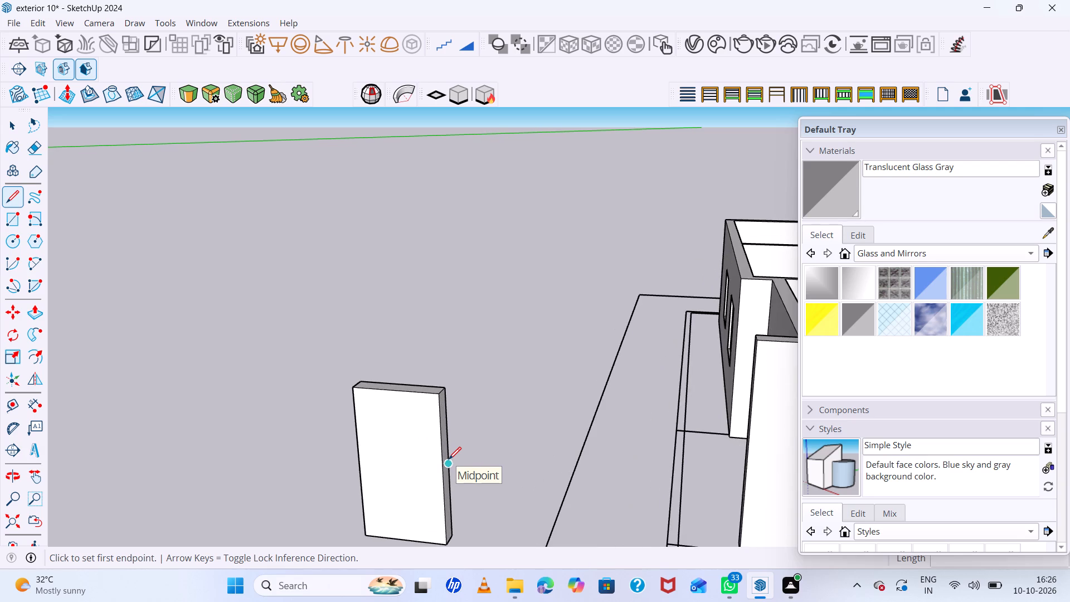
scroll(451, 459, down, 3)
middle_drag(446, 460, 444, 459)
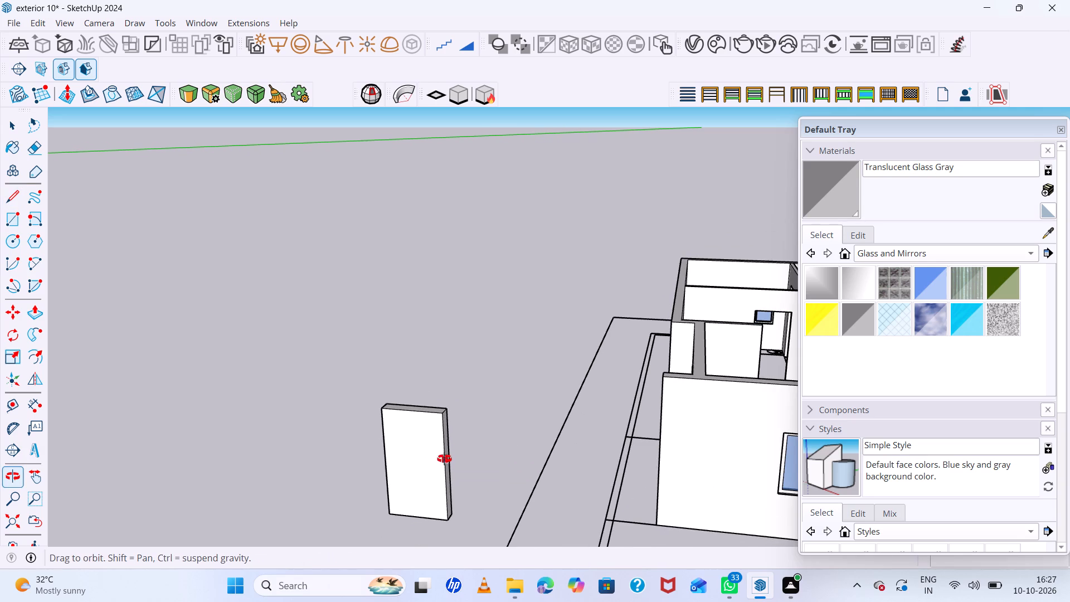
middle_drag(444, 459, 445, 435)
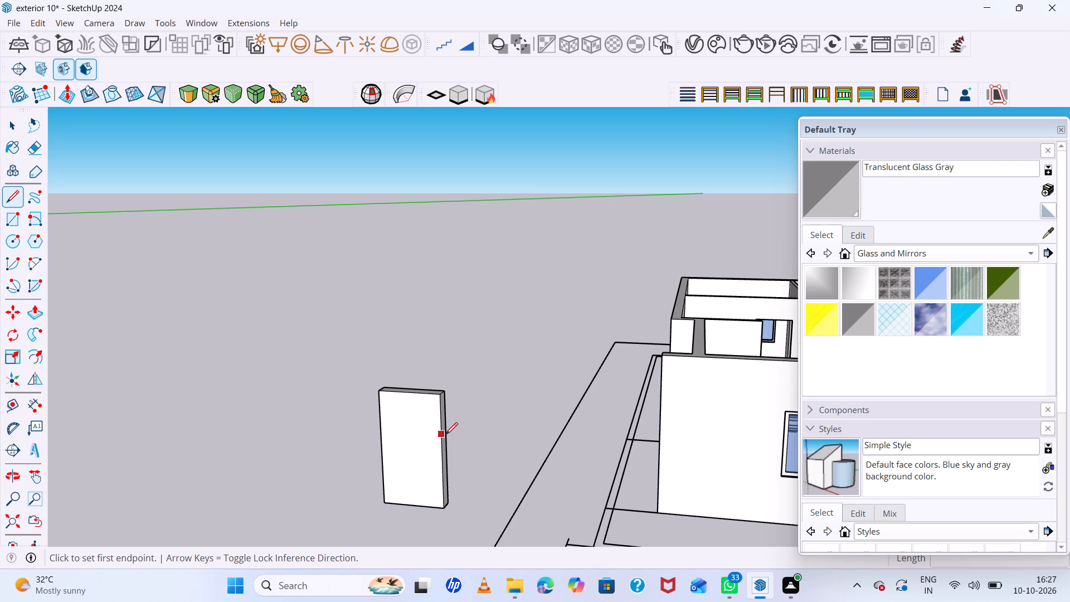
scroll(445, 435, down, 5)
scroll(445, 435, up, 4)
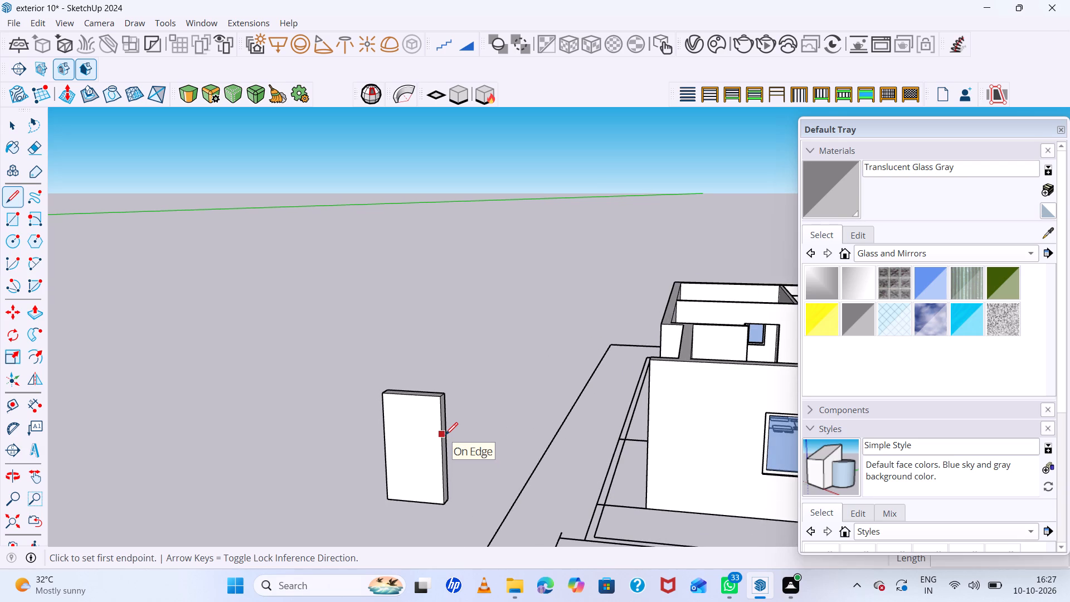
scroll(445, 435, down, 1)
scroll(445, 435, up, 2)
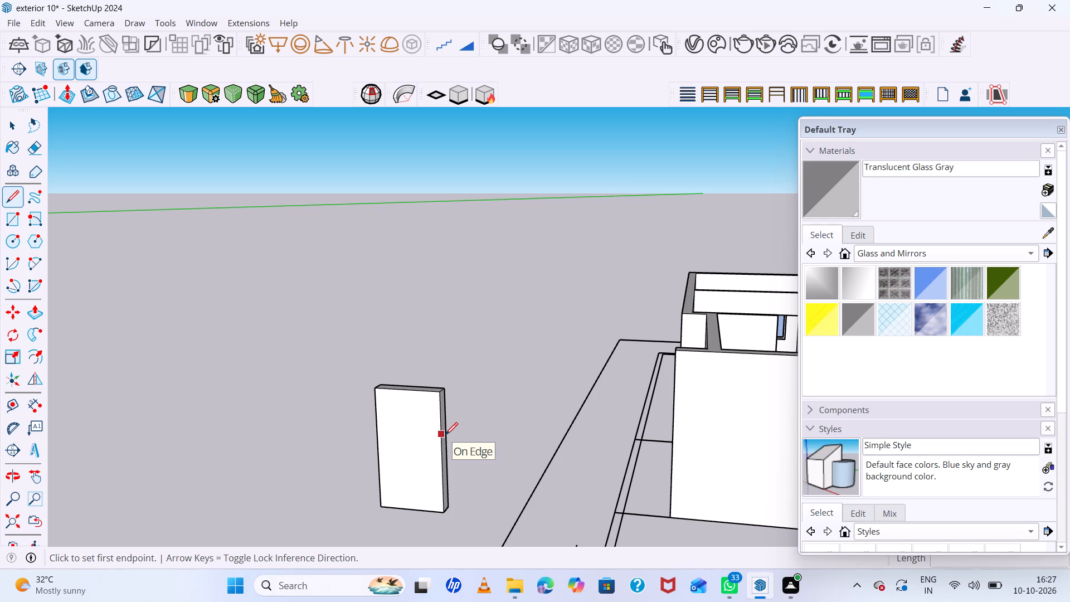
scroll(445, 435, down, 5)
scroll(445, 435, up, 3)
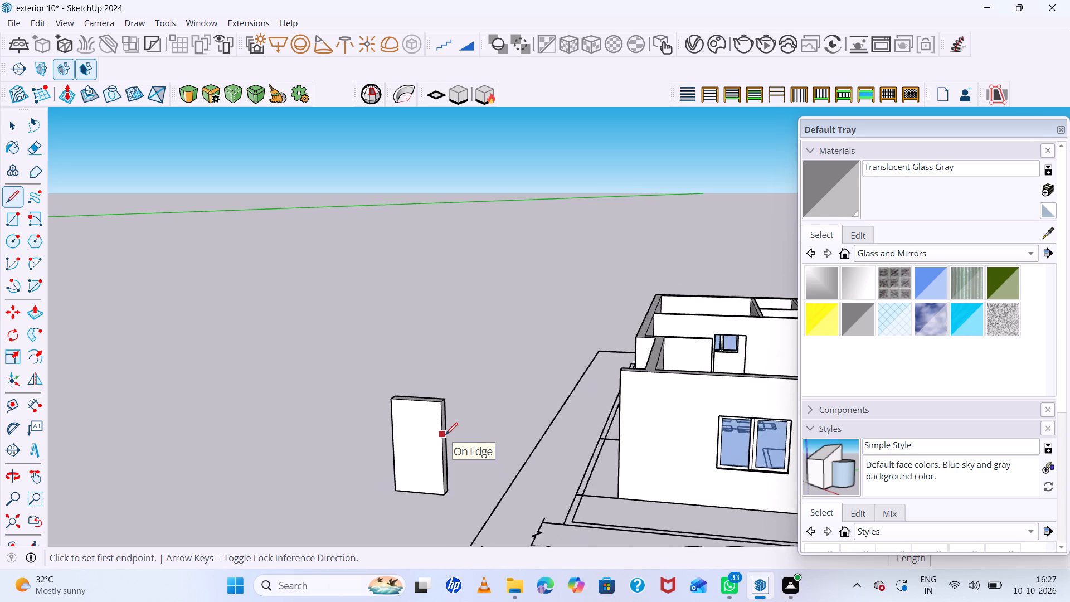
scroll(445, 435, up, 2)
Draw a vertical 7' 5" line down the slab's front face near the edge closest to the house, from top to bottom edge.
key(space)
click(434, 430)
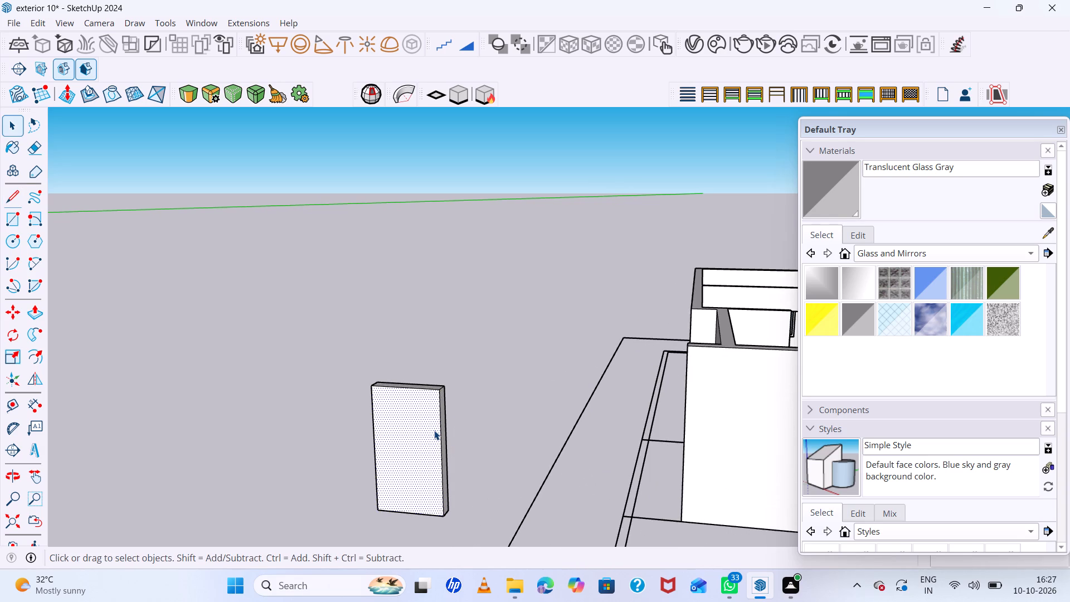
key(l)
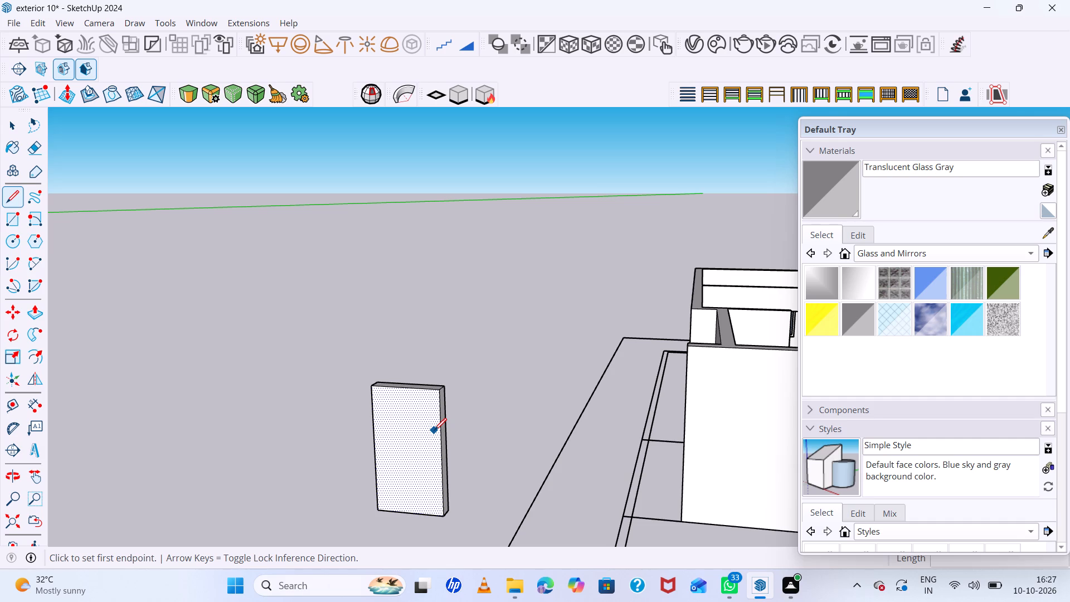
scroll(421, 392, up, 3)
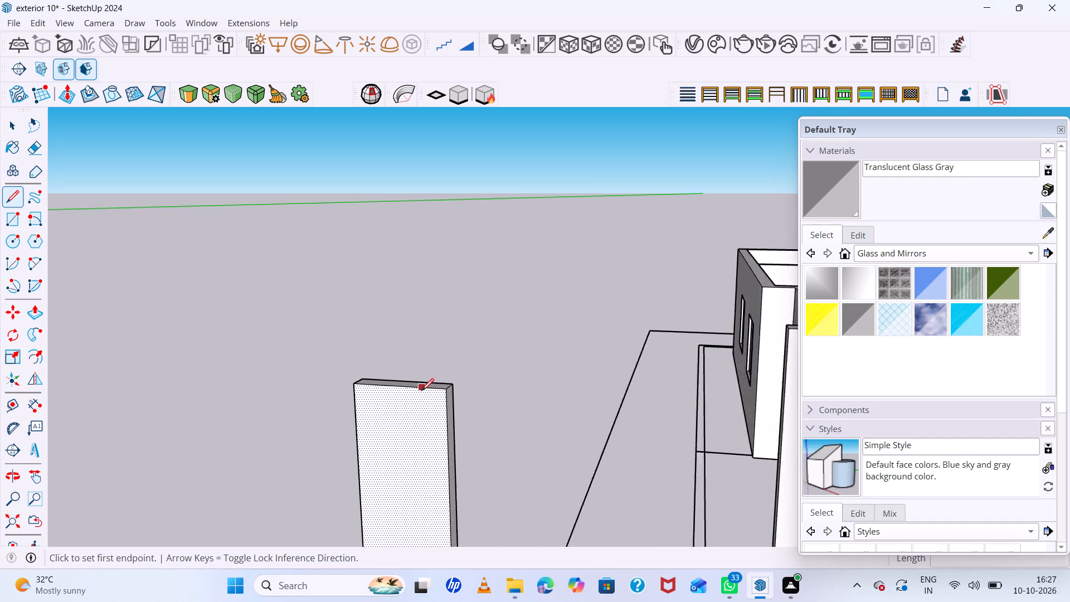
scroll(421, 391, up, 2)
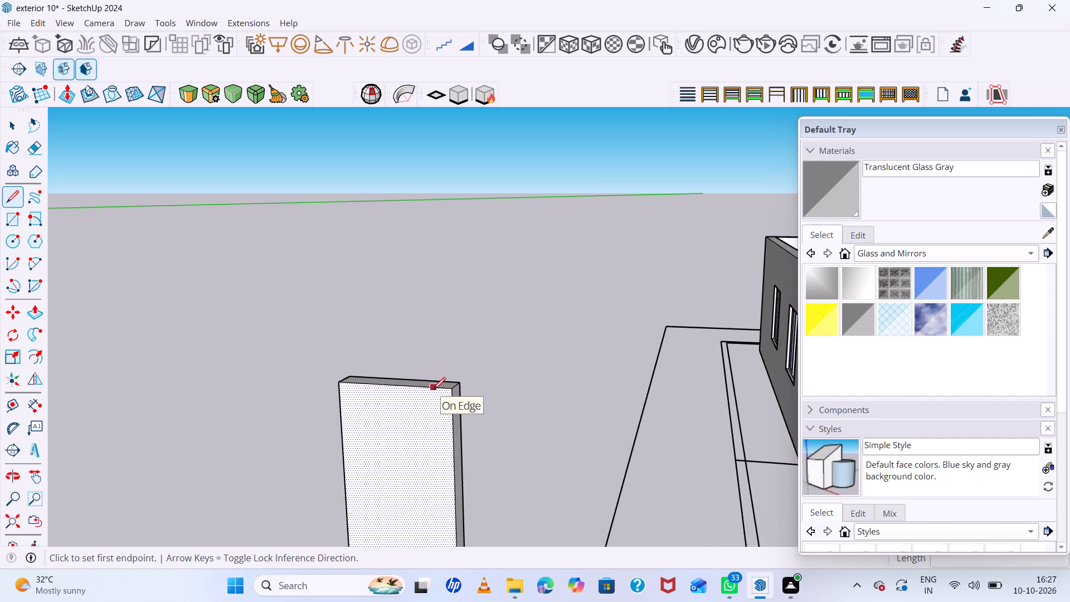
click(433, 390)
scroll(445, 371, down, 10)
scroll(435, 431, up, 5)
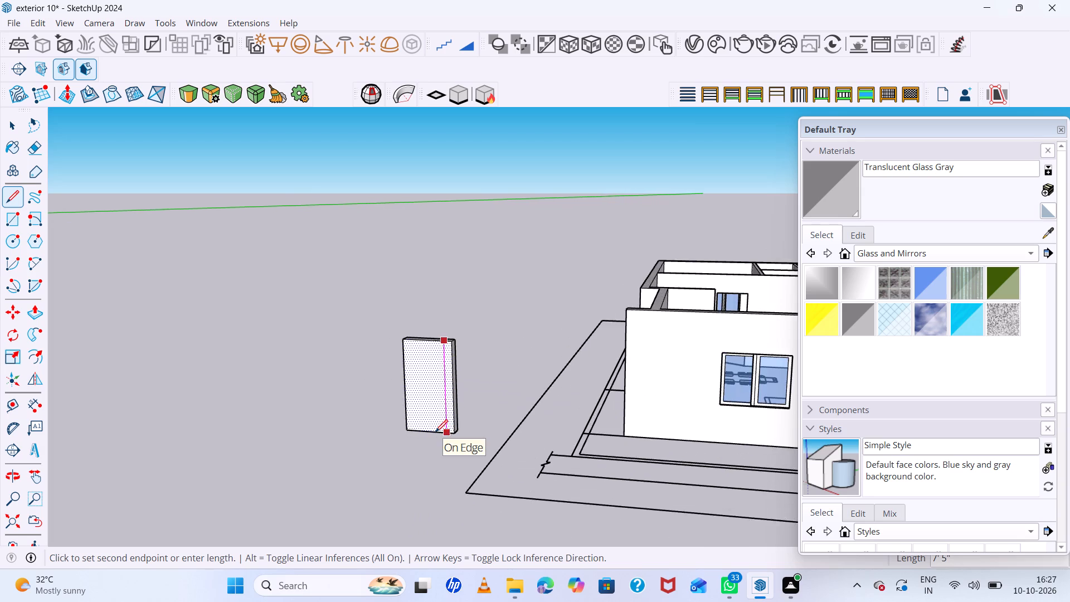
scroll(435, 432, up, 4)
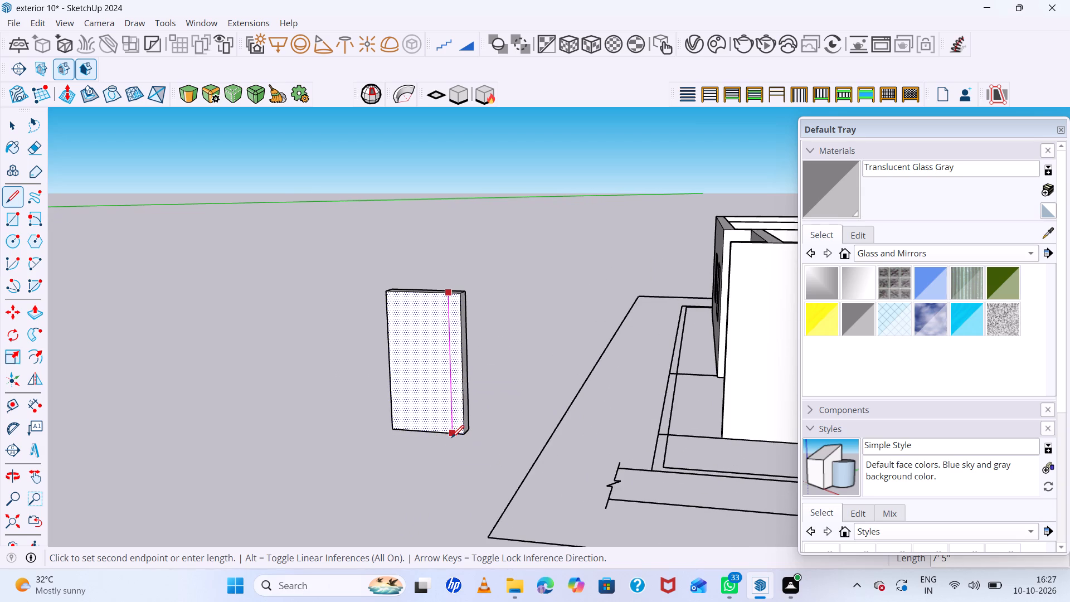
click(452, 438)
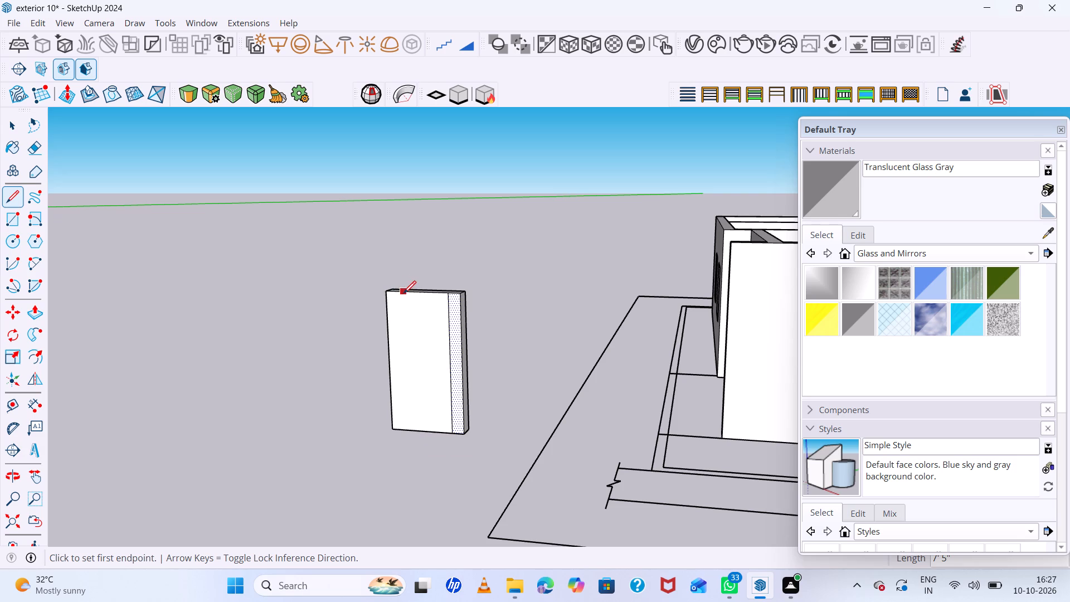
Draw a second vertical 7' 5" line down the slab's front face near the edge farthest from the house.
scroll(395, 295, up, 7)
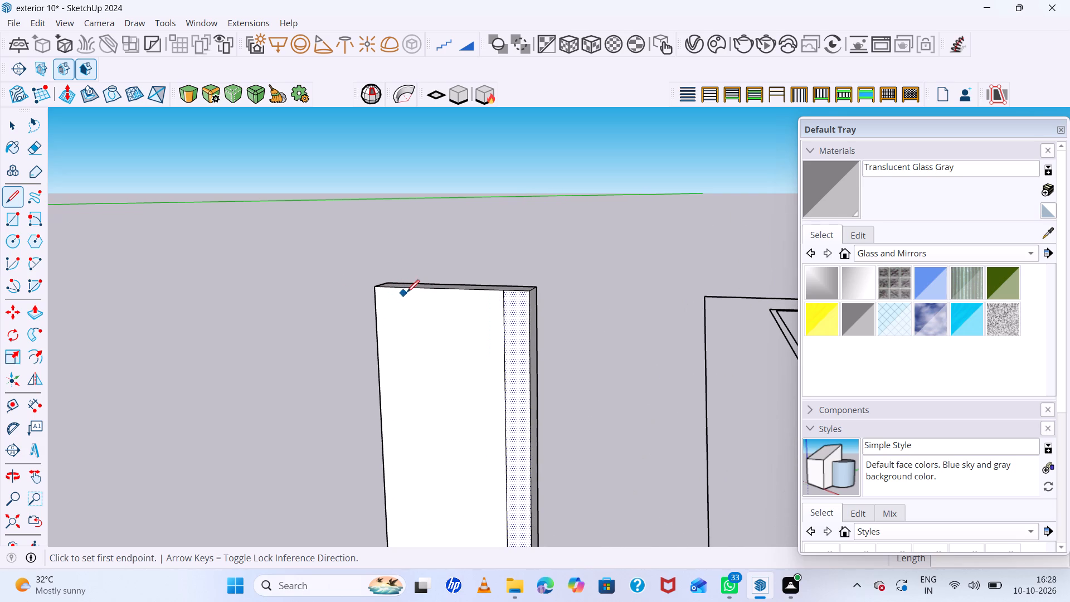
click(403, 289)
scroll(416, 310, down, 7)
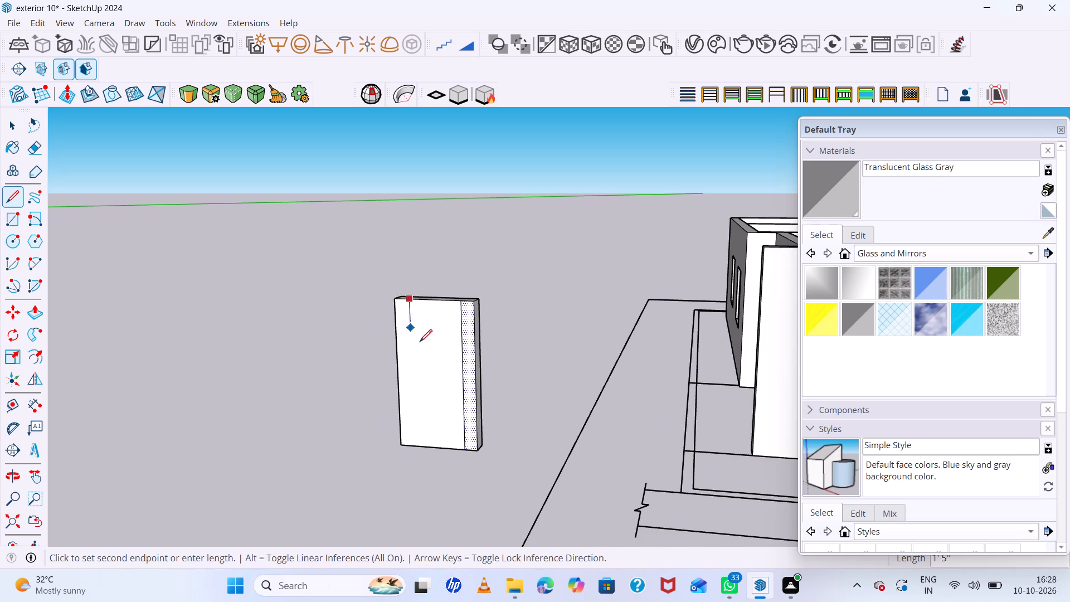
scroll(410, 437, up, 4)
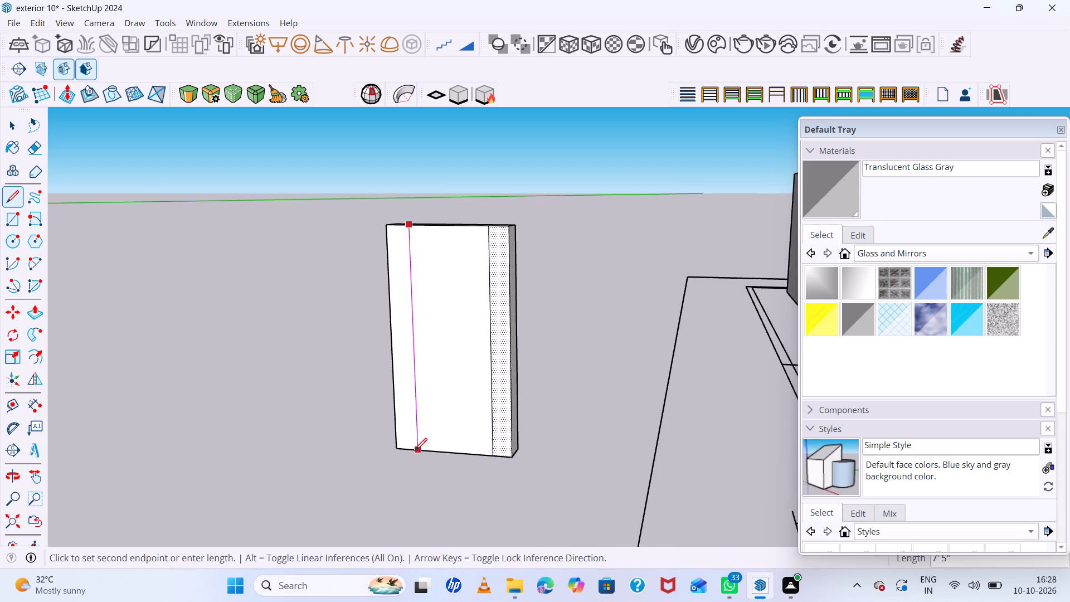
click(415, 450)
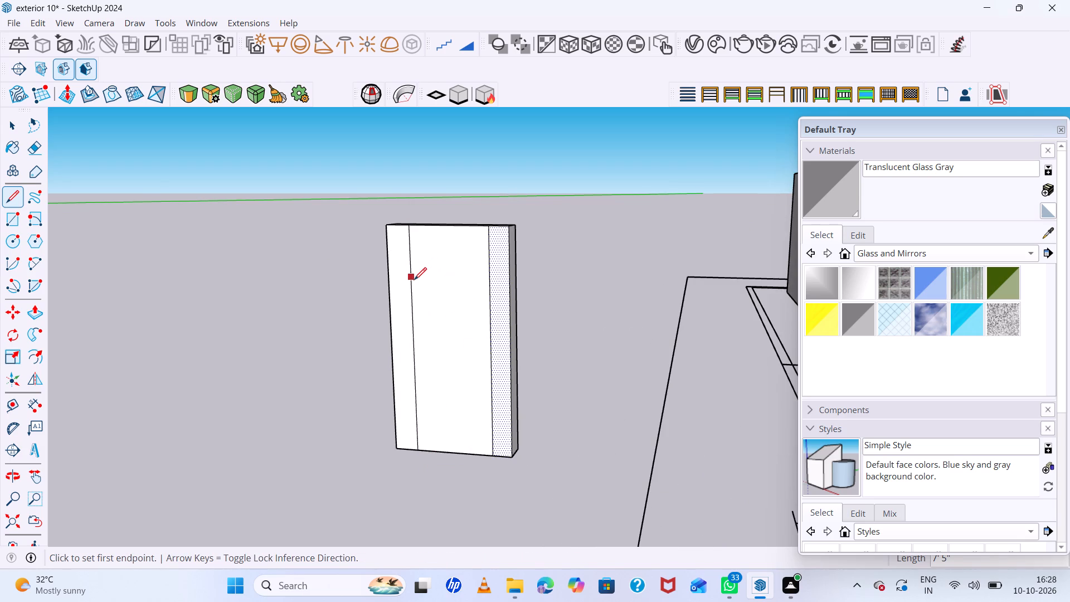
Draw two horizontal lines about 2' 7" long between the vertical lines, about a quarter and halfway down the slab's front face.
click(414, 280)
click(496, 280)
click(416, 338)
click(494, 349)
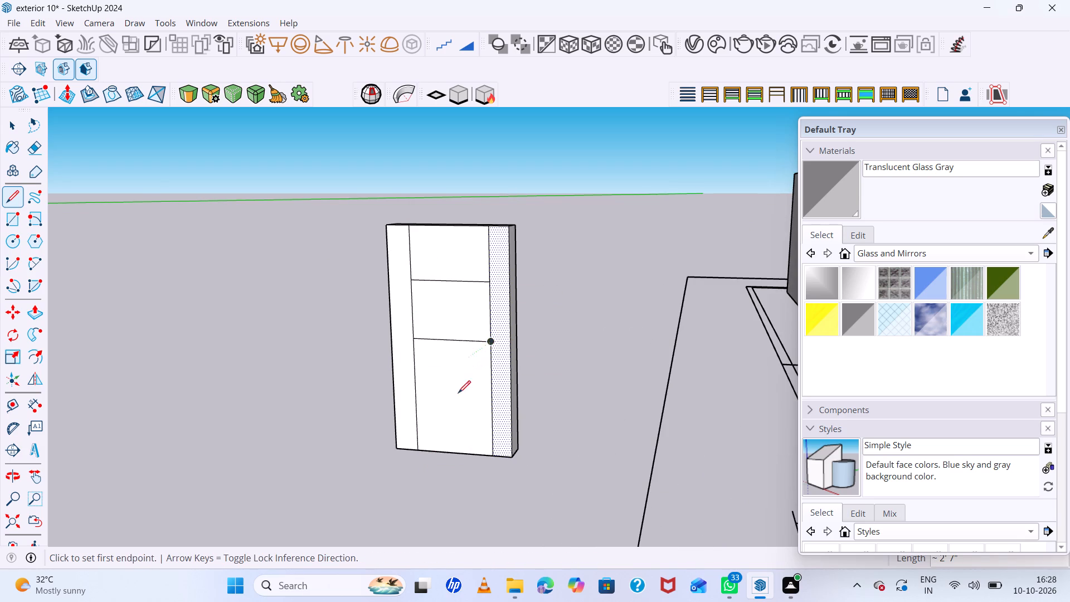
Draw a third horizontal line about 2' 7" long between the vertical lines, about three quarters down the slab's front face.
click(419, 397)
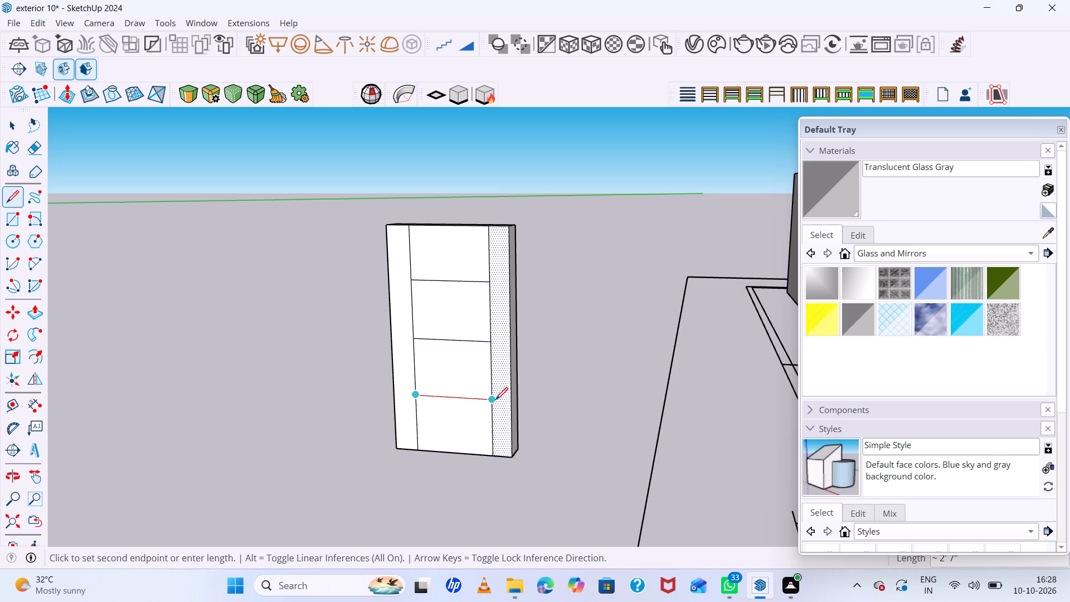
click(495, 400)
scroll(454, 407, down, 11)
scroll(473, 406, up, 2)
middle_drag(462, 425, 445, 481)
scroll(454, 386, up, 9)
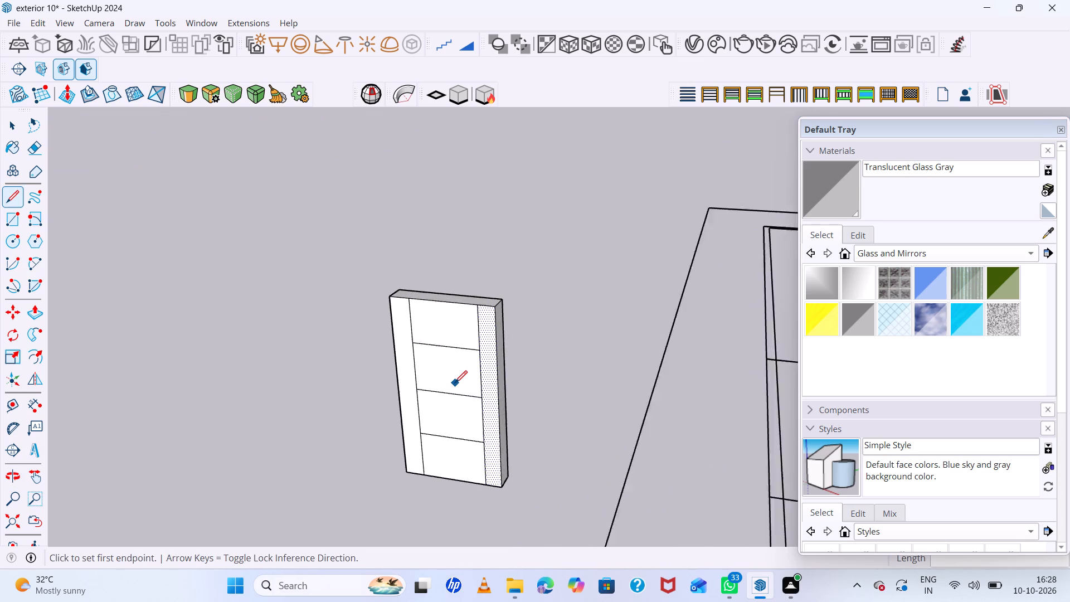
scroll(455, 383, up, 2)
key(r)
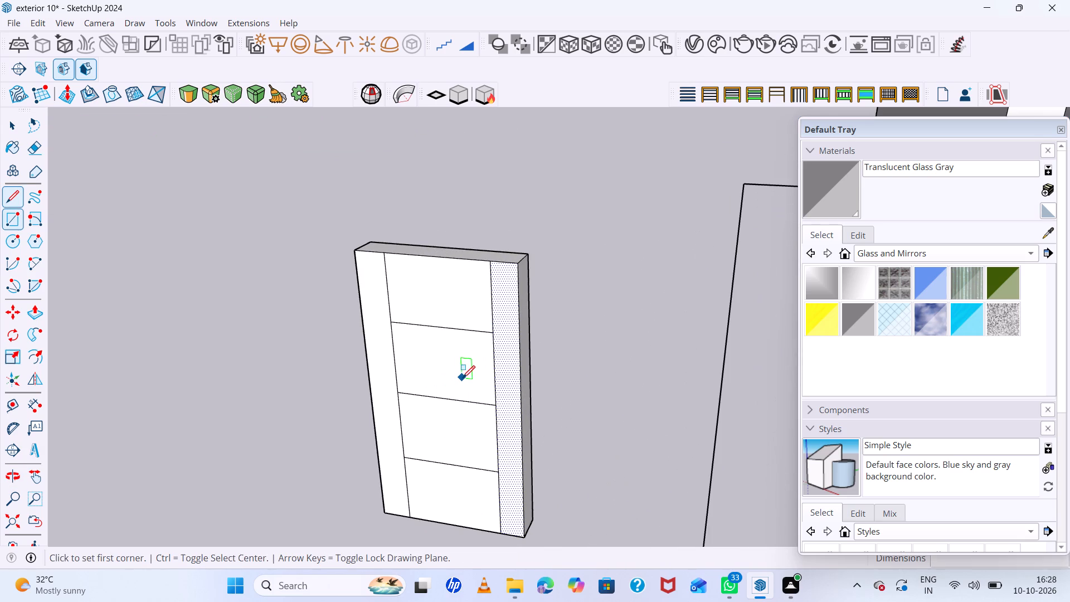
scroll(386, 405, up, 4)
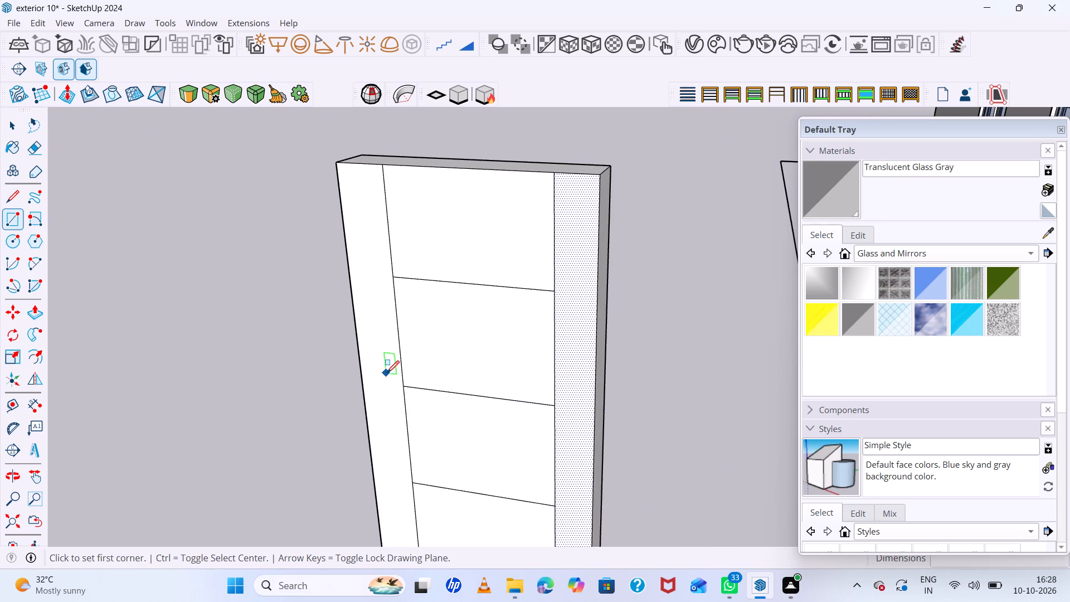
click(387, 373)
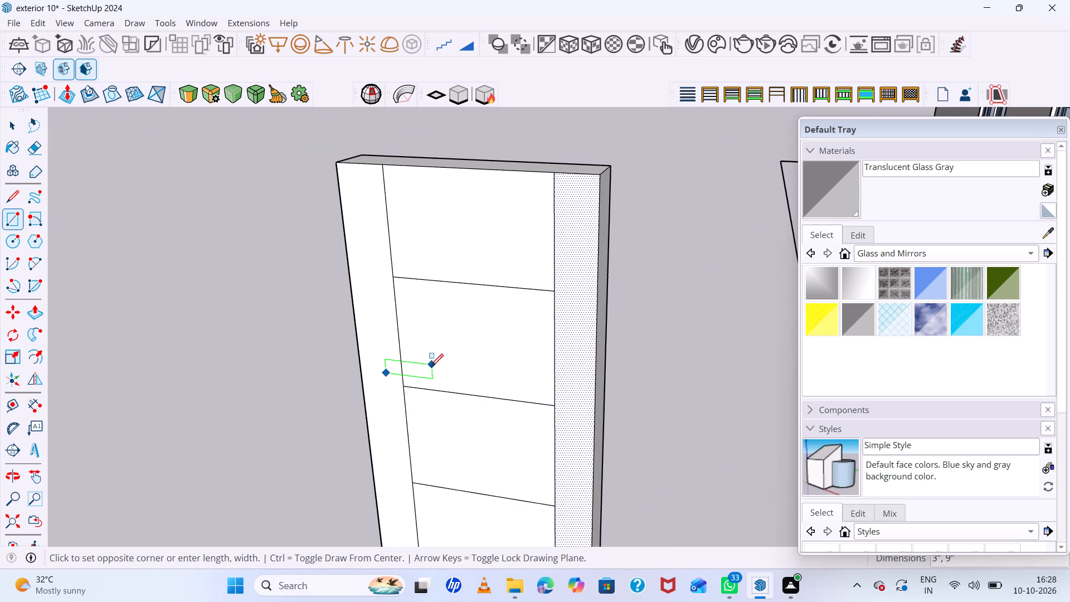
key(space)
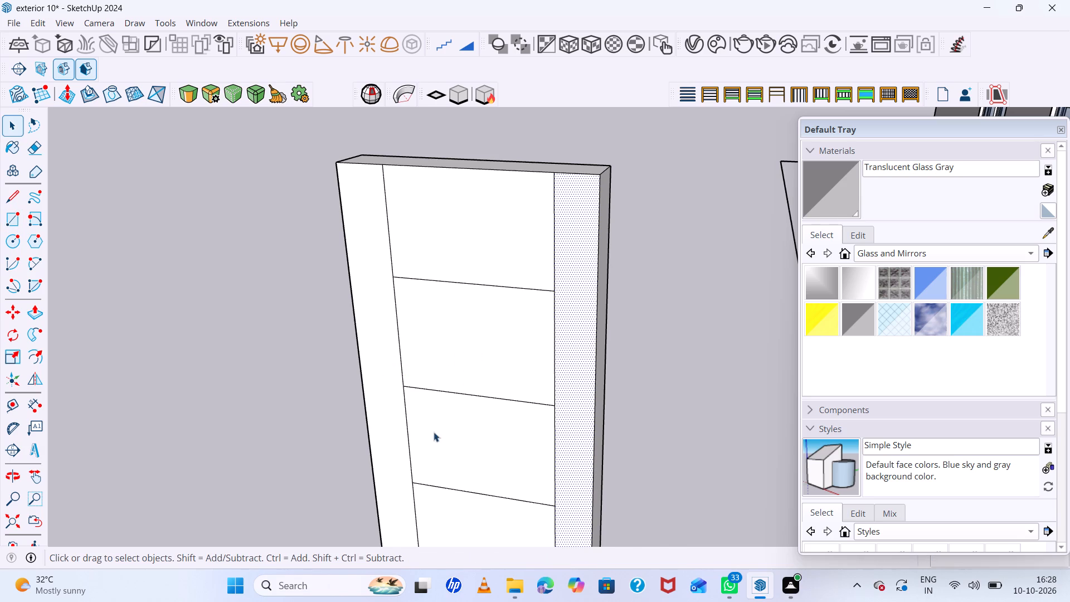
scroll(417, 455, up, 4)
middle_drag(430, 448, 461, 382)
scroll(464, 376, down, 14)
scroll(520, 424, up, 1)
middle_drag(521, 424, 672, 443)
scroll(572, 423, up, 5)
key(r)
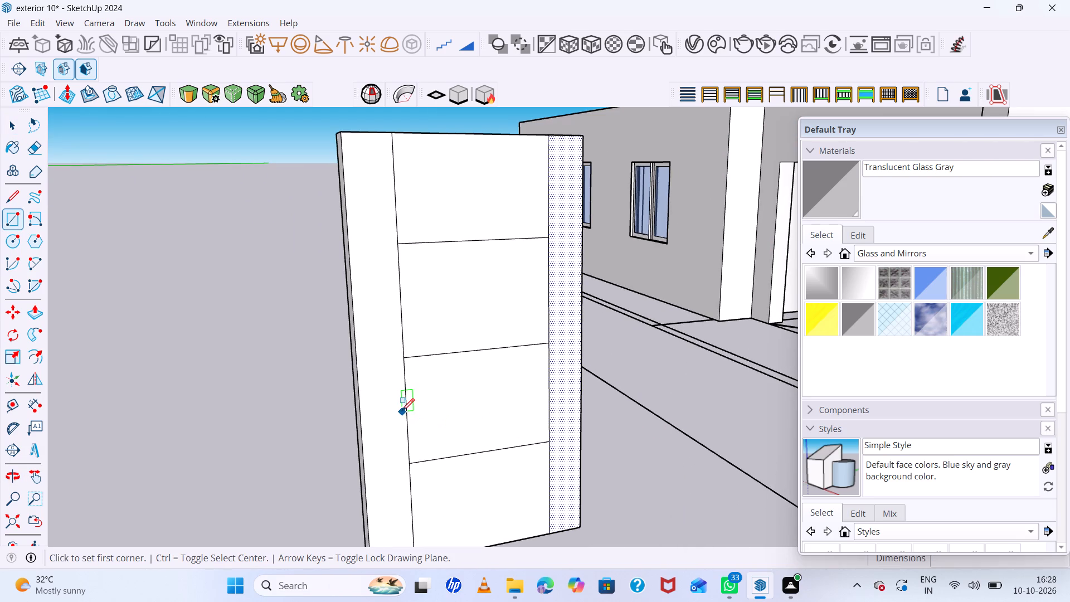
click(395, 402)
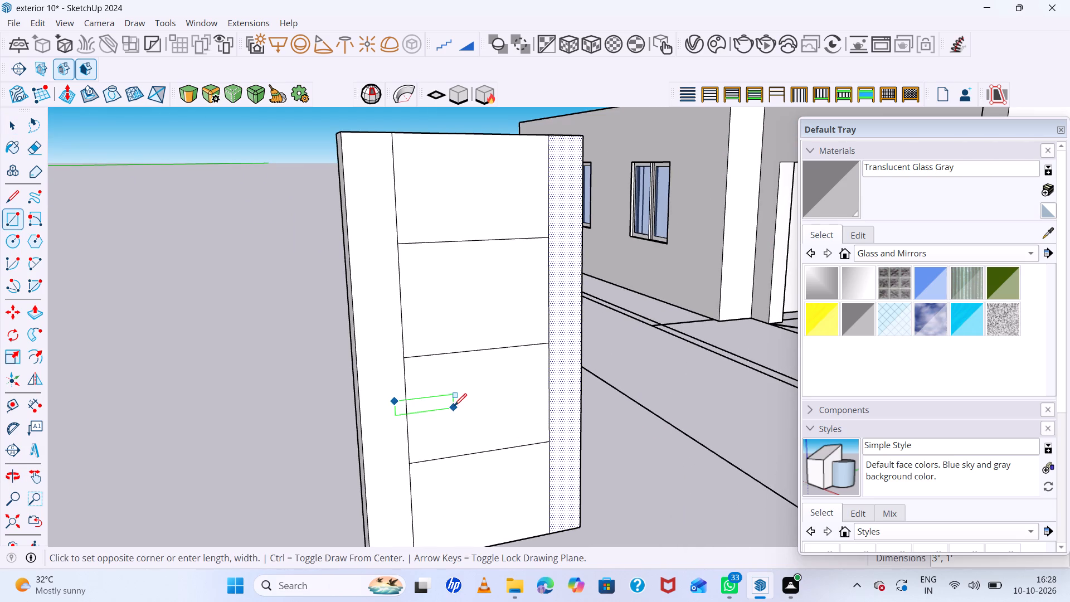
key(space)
Draw a handle rectangle about 1" by 9" across the vertical line farthest from the house, just above the middle horizontal line.
scroll(398, 369, up, 4)
scroll(401, 366, down, 7)
middle_drag(487, 386, 416, 411)
click(629, 362)
scroll(500, 329, up, 4)
middle_drag(513, 342, 463, 361)
scroll(380, 324, up, 5)
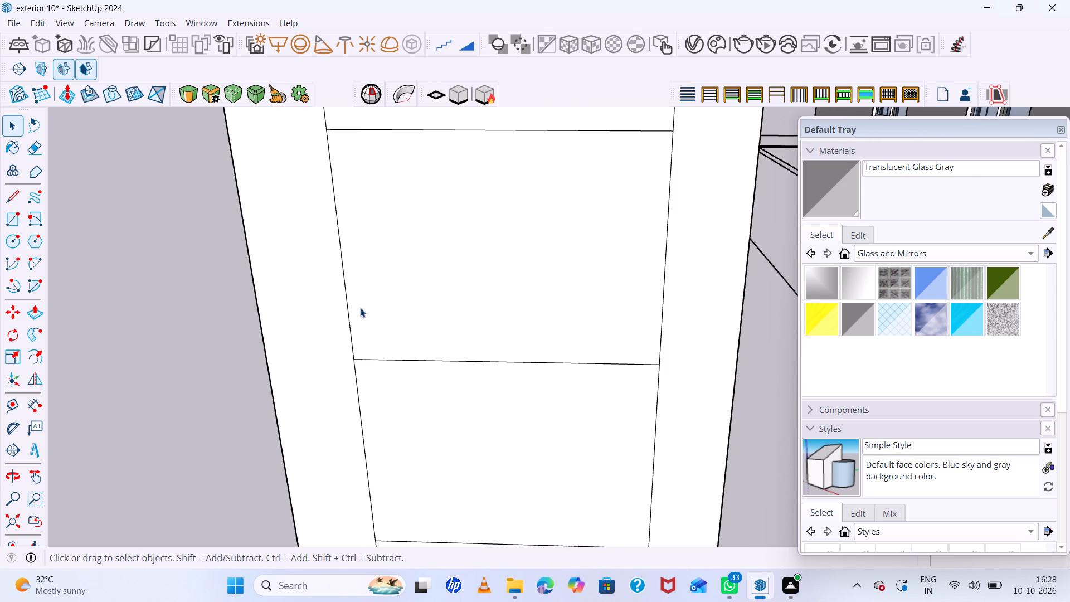
key(r)
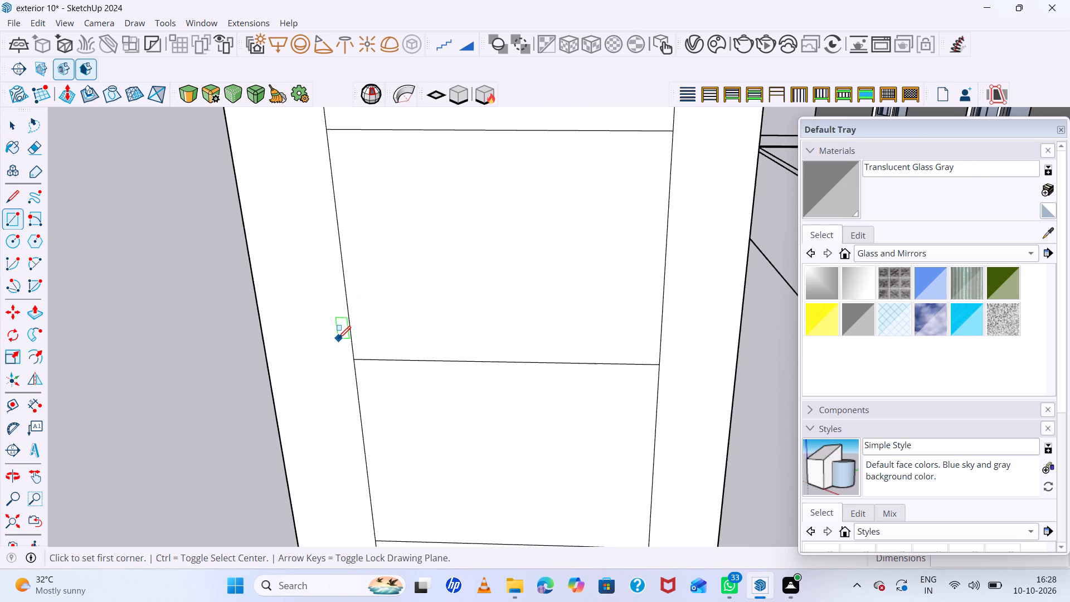
click(335, 319)
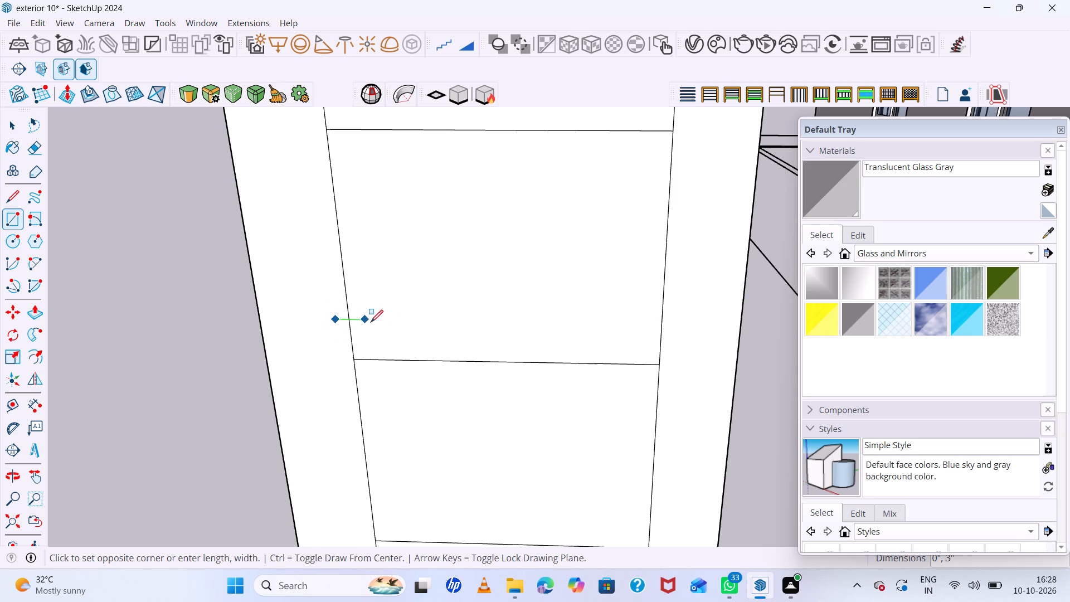
click(427, 333)
key(space)
Erase the piece of the vertical line that crosses the handle rectangle.
scroll(407, 327, up, 4)
click(406, 328)
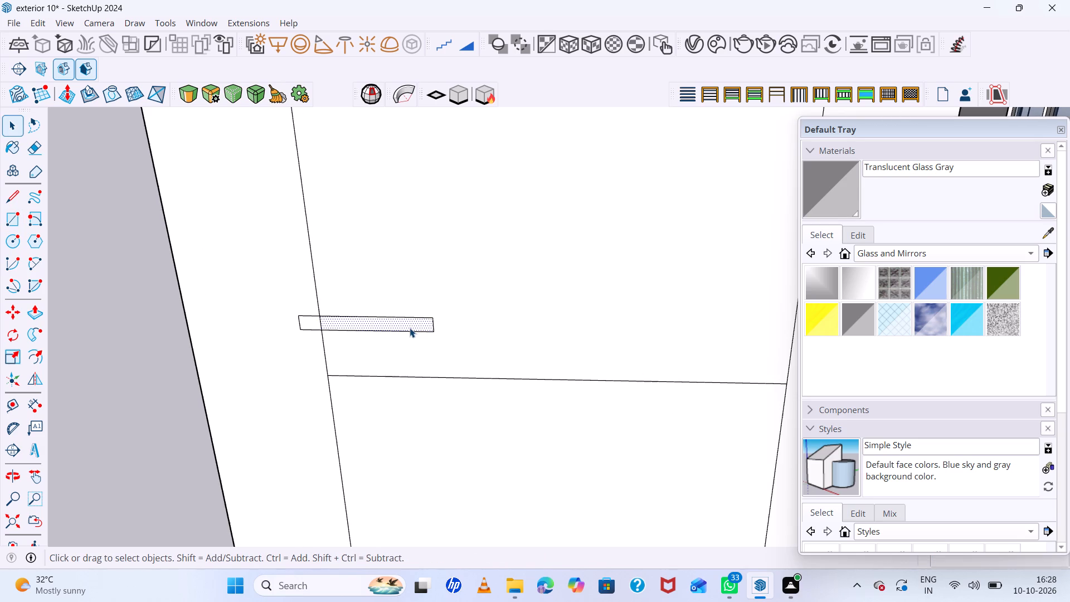
scroll(348, 328, up, 3)
key(e)
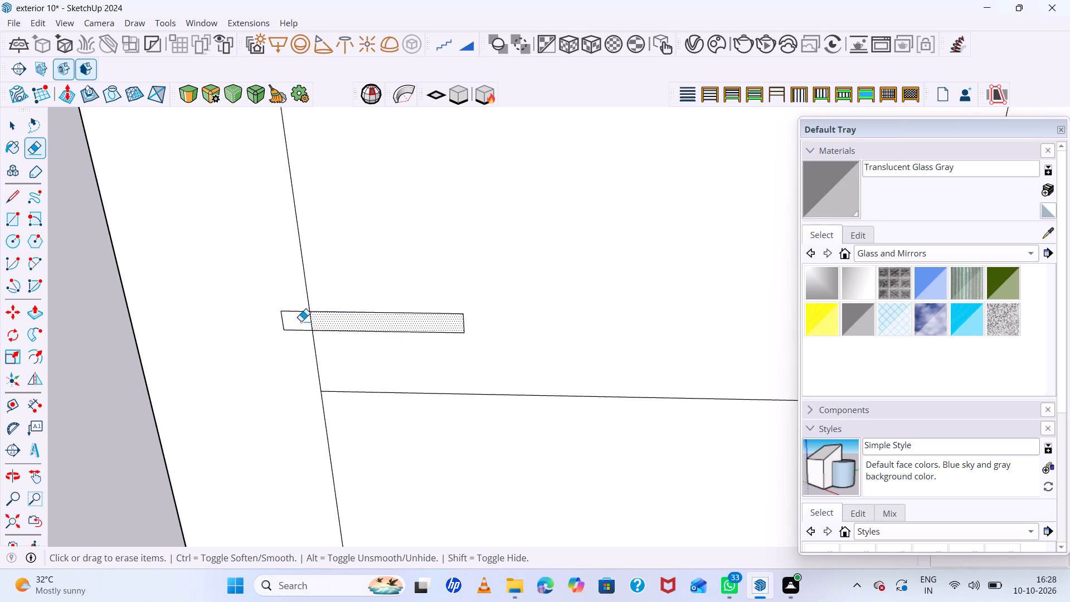
click(309, 322)
drag(318, 319, 317, 319)
drag(317, 319, 296, 322)
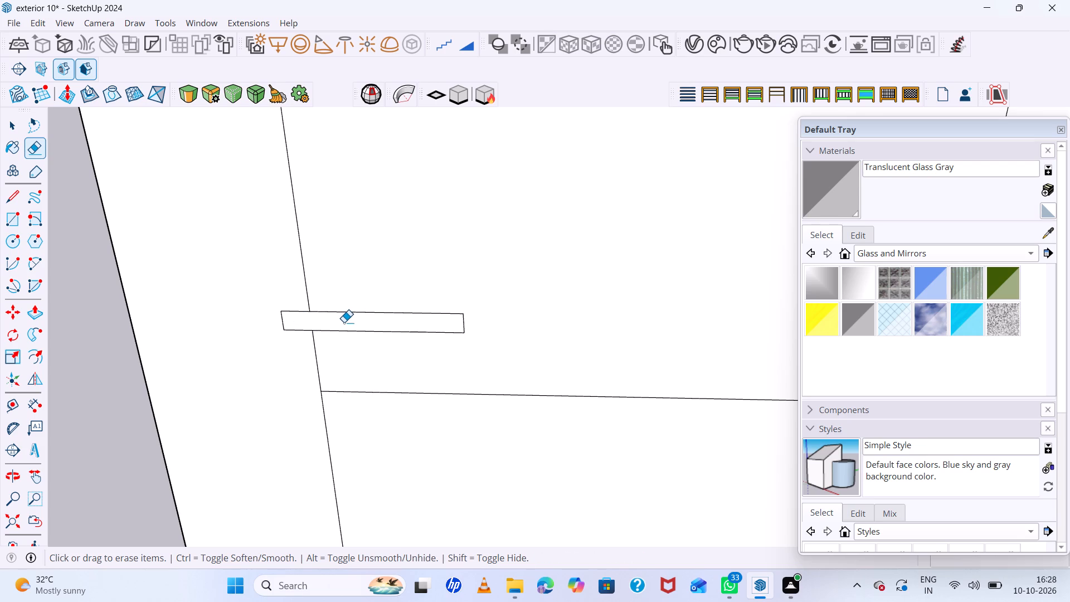
Extrude the handle rectangle about 1" out from the door's front face.
key(p)
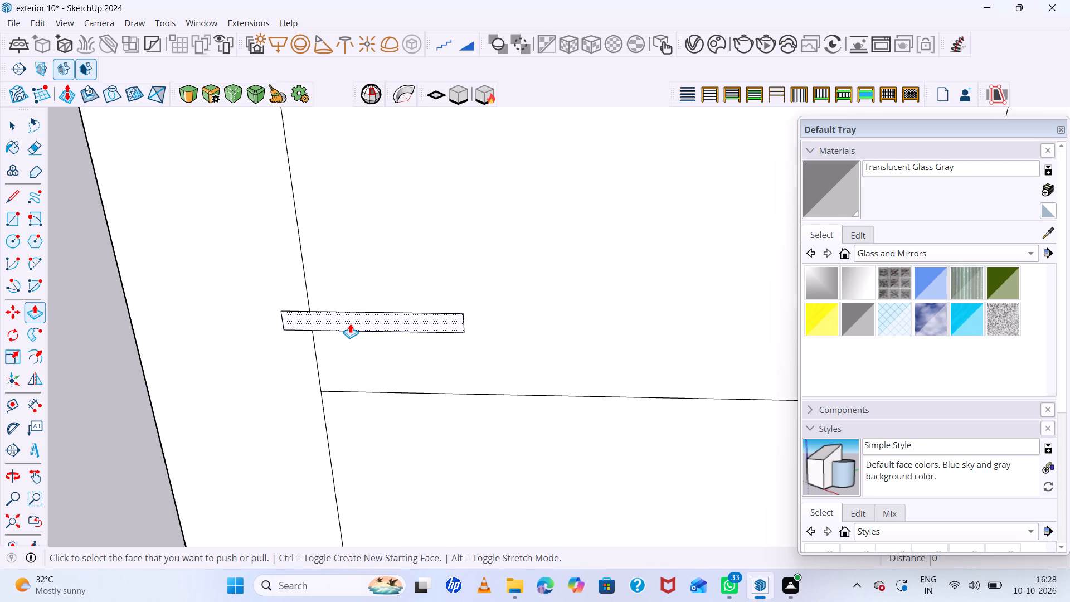
click(350, 323)
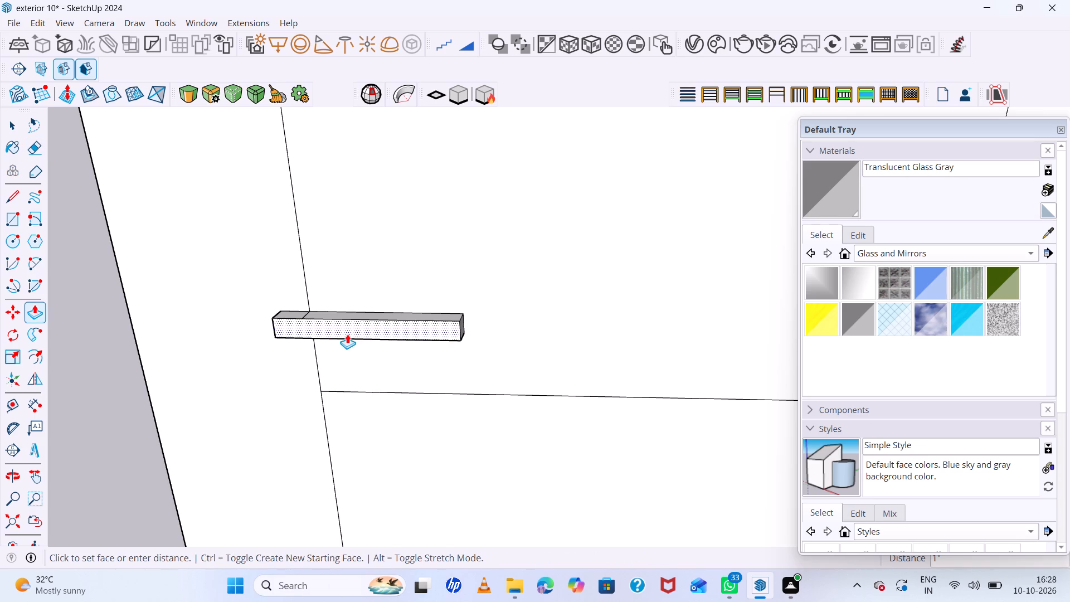
click(346, 335)
Erase the leftover dividing edges on the top and underside of the door handle bar.
scroll(305, 315, up, 5)
middle_drag(315, 327, 319, 366)
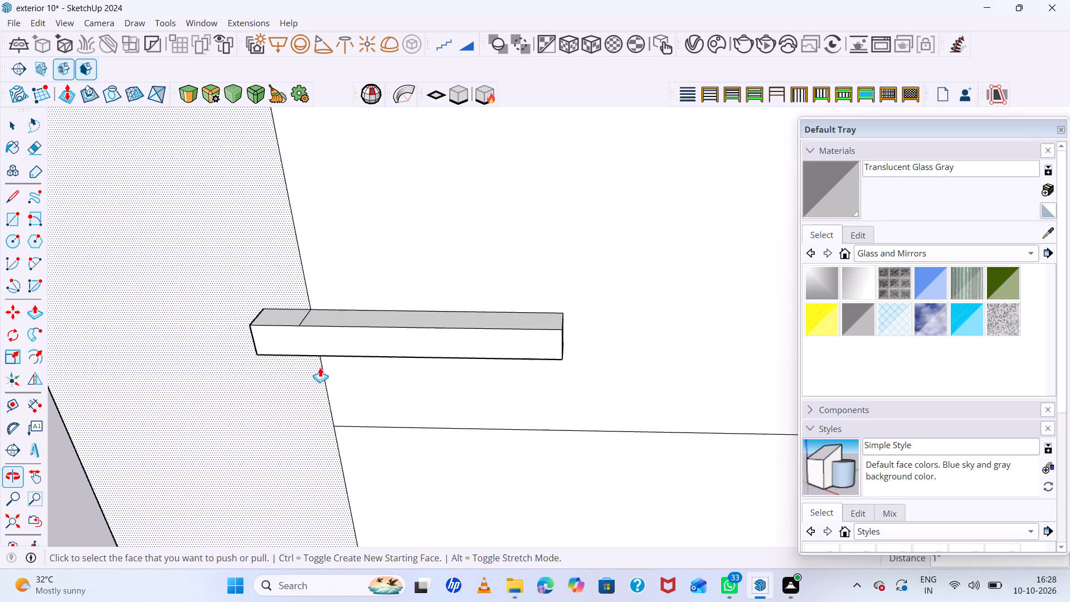
key(e)
drag(299, 319, 309, 322)
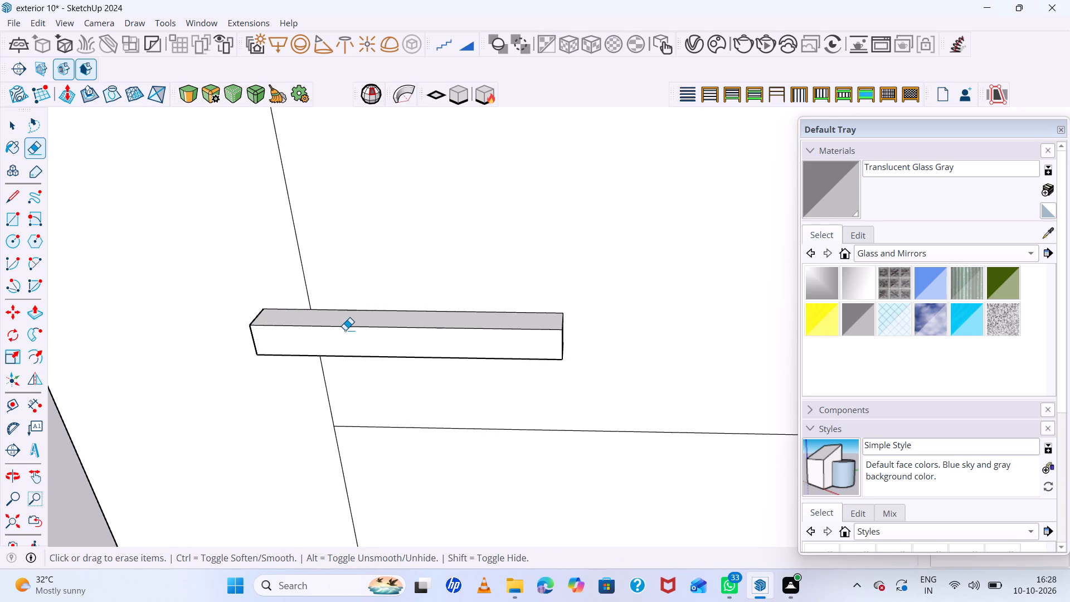
middle_drag(348, 362, 393, 228)
scroll(354, 323, up, 4)
middle_drag(357, 316, 406, 210)
middle_click(406, 207)
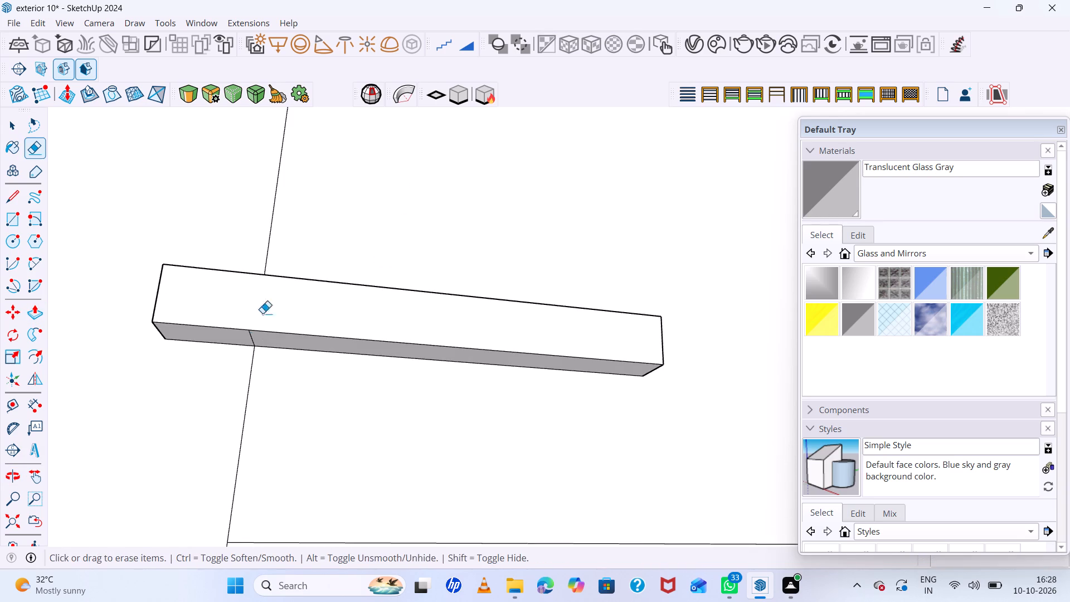
scroll(242, 331, up, 9)
drag(266, 344, 283, 319)
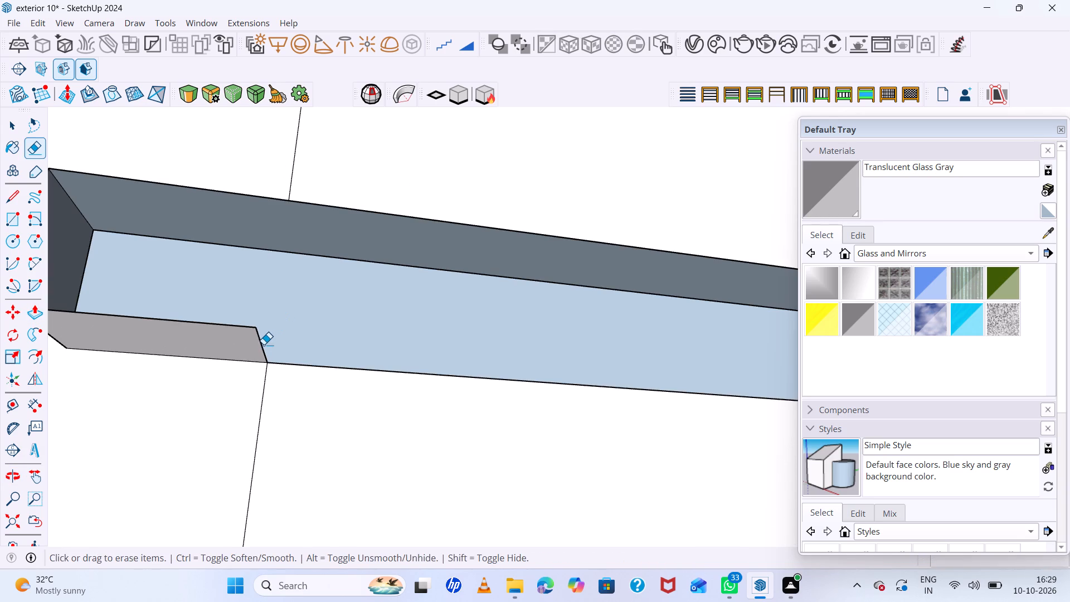
key(ctrl+z)
click(261, 341)
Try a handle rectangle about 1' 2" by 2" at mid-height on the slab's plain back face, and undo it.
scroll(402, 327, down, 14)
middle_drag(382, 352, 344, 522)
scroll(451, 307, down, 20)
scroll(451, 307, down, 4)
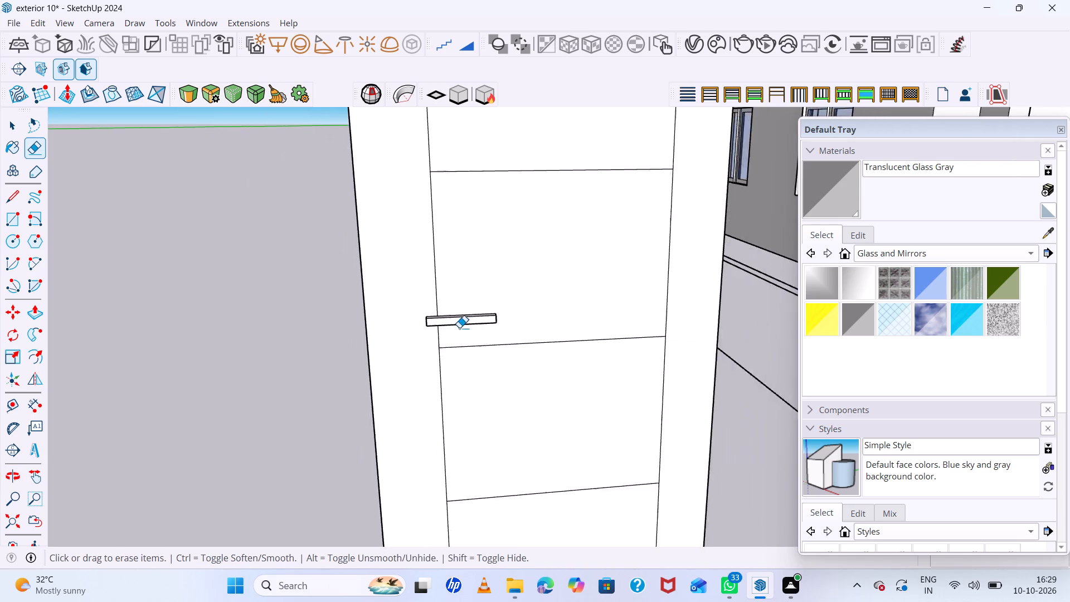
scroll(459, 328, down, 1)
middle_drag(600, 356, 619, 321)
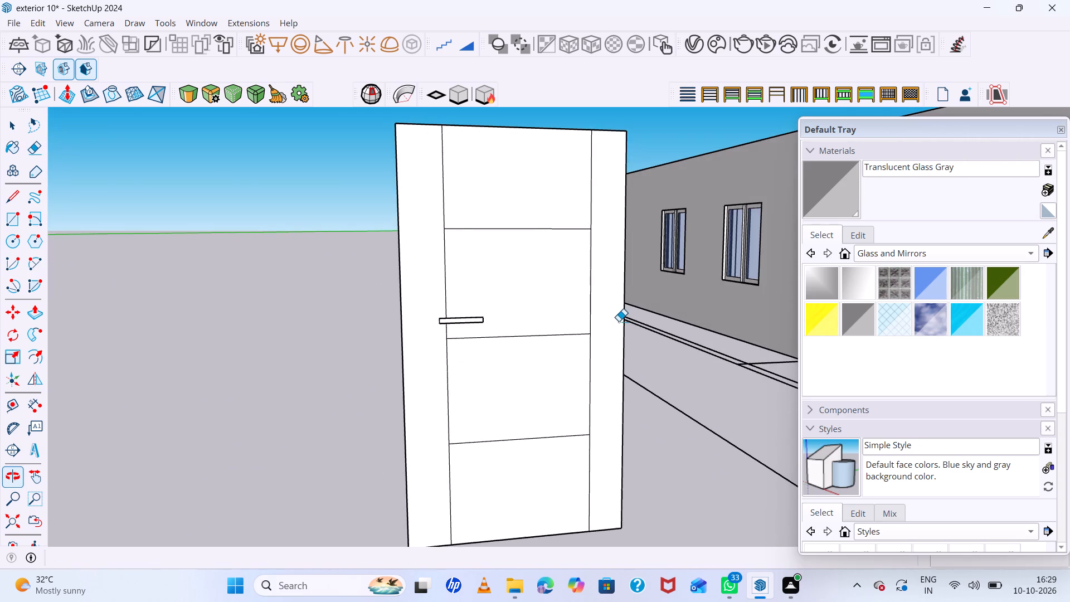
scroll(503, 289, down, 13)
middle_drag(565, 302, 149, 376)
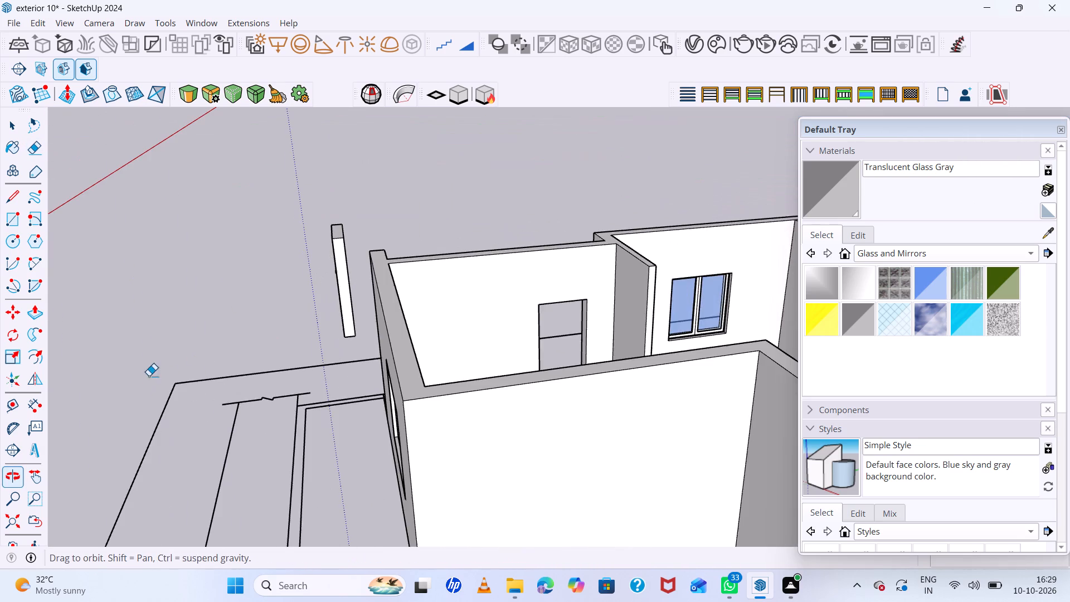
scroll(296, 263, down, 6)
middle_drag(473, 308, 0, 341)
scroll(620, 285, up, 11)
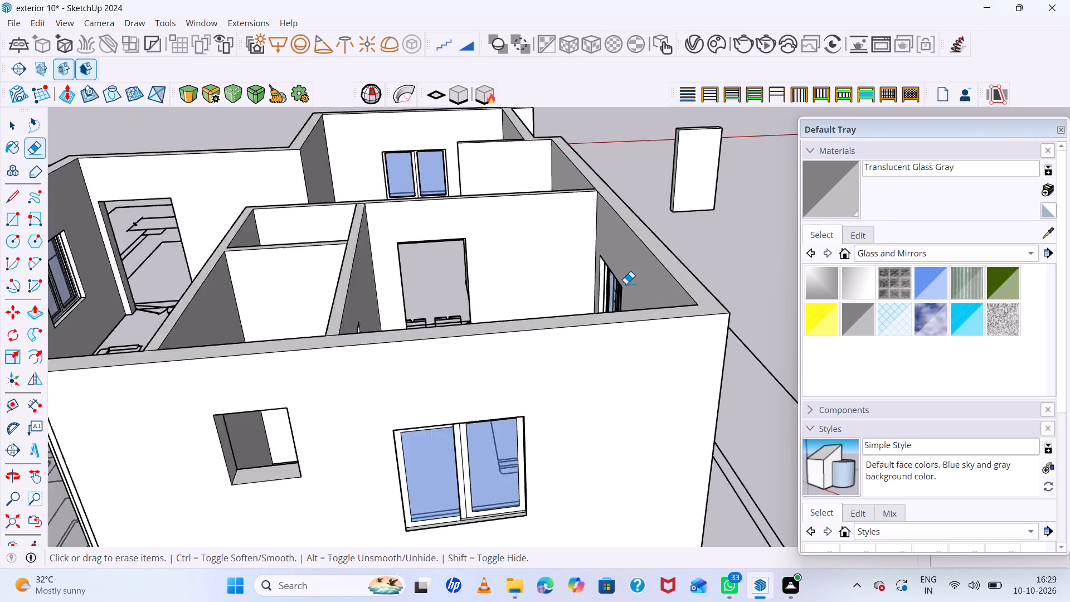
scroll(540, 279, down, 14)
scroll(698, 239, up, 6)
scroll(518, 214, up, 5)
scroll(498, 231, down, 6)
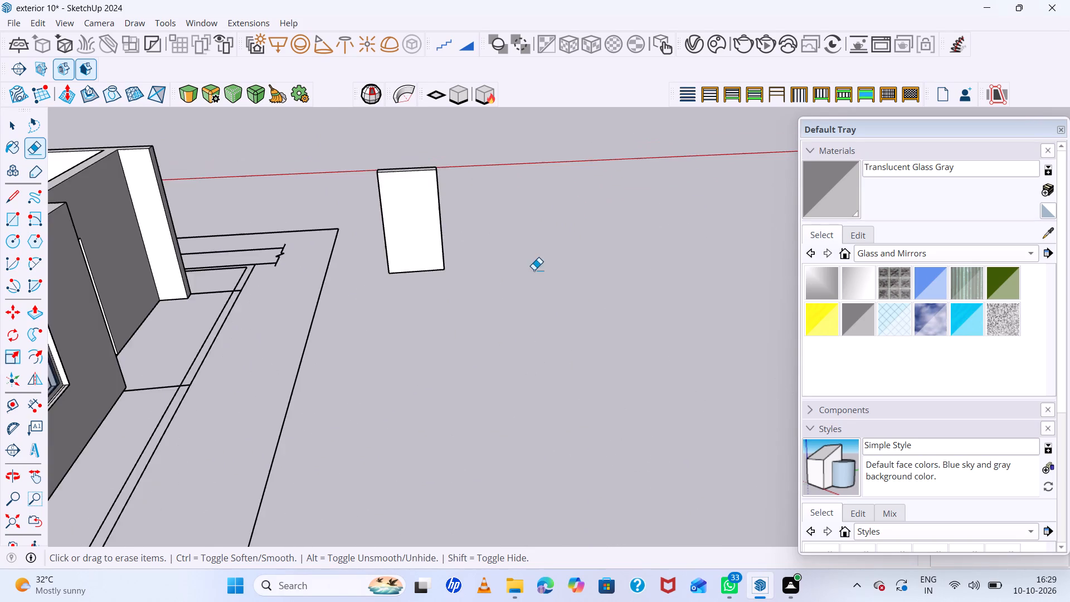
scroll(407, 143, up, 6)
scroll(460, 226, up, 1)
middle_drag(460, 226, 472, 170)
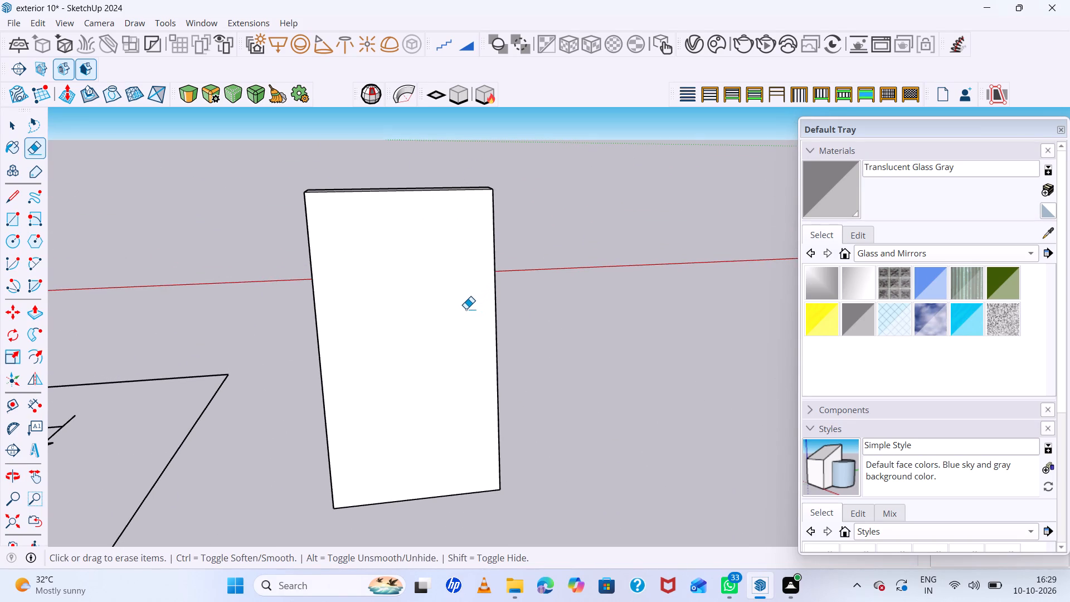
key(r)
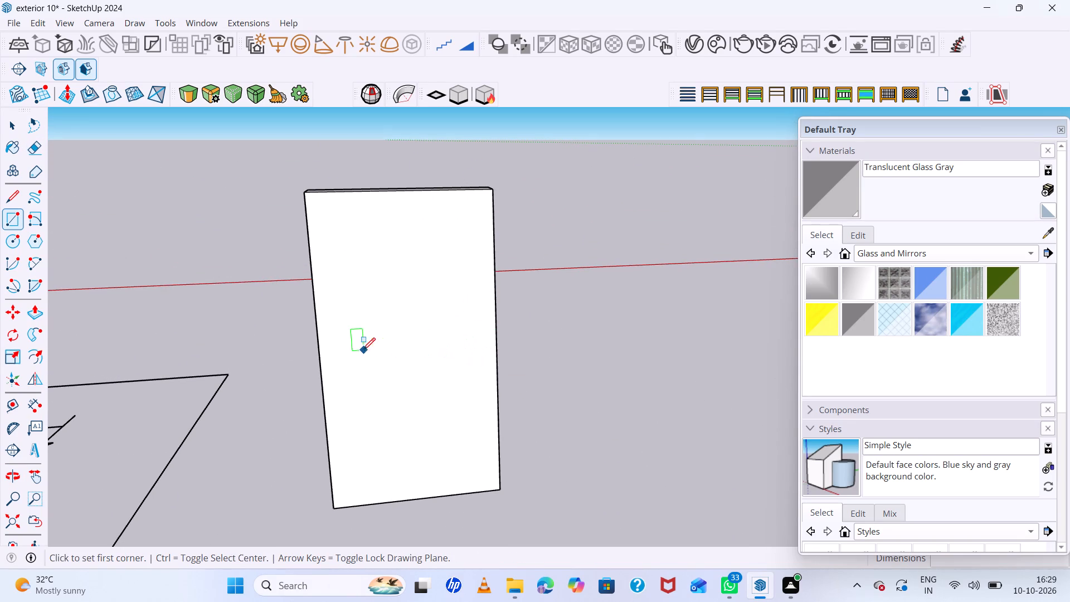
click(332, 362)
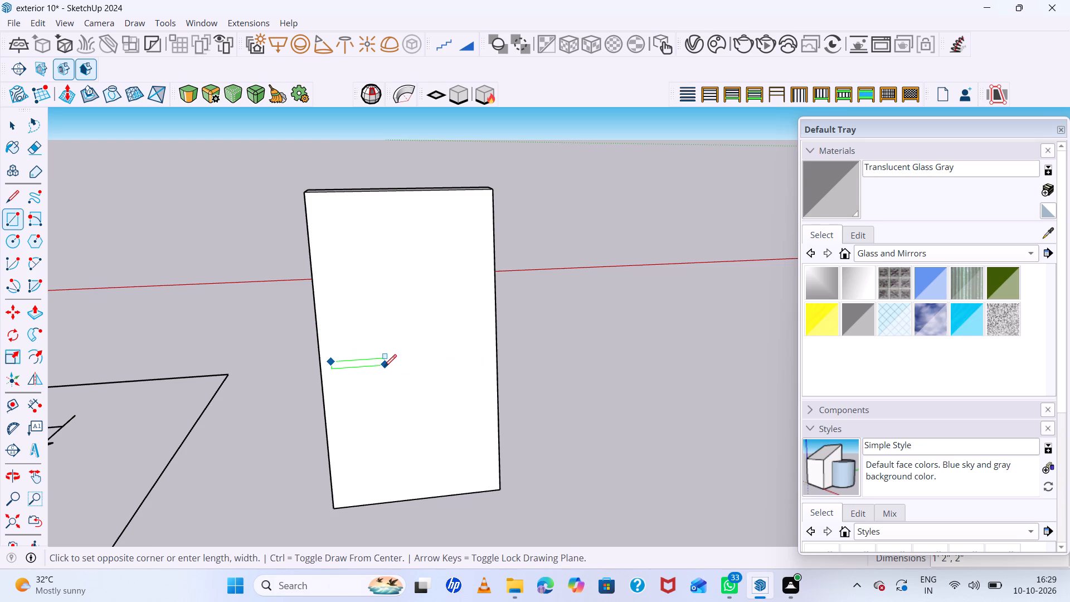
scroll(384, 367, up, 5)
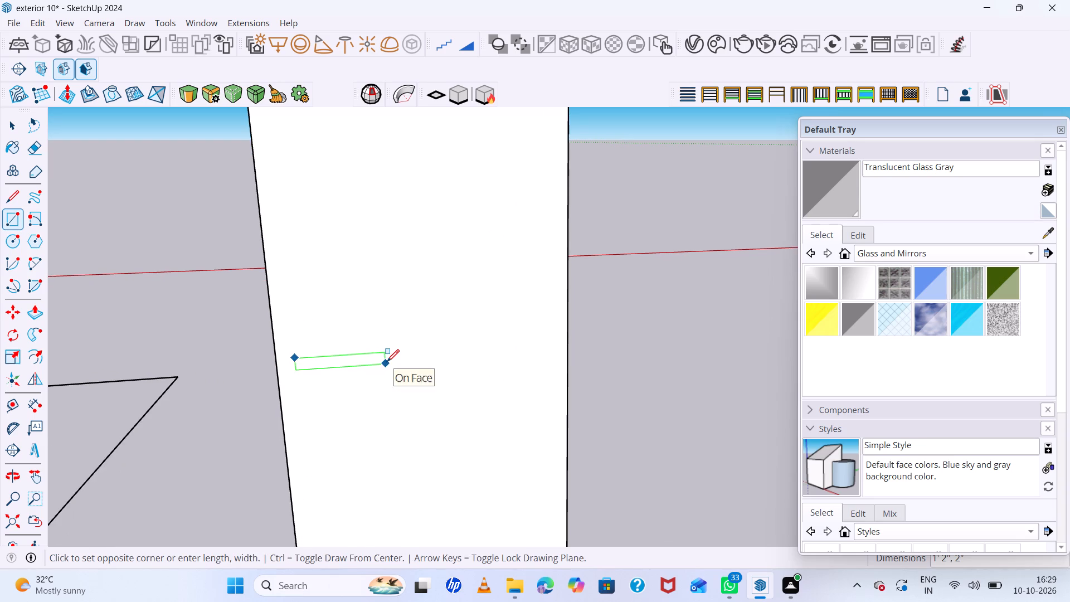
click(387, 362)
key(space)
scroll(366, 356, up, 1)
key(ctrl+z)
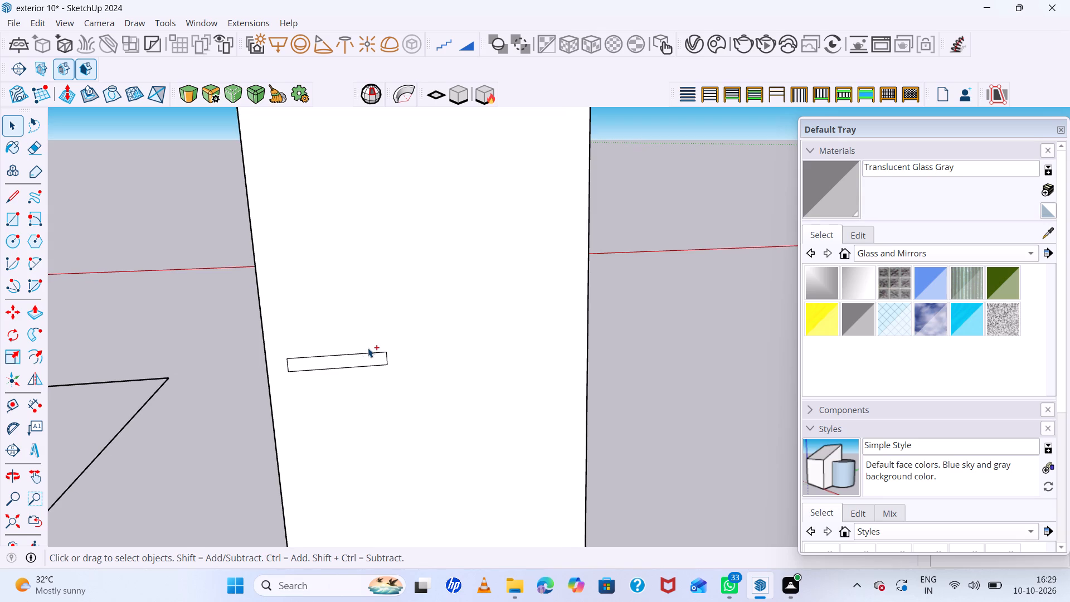
Draw a handle rectangle about 11" by 1" at mid-height on the slab's back face, near the edge closest to the house.
key(r)
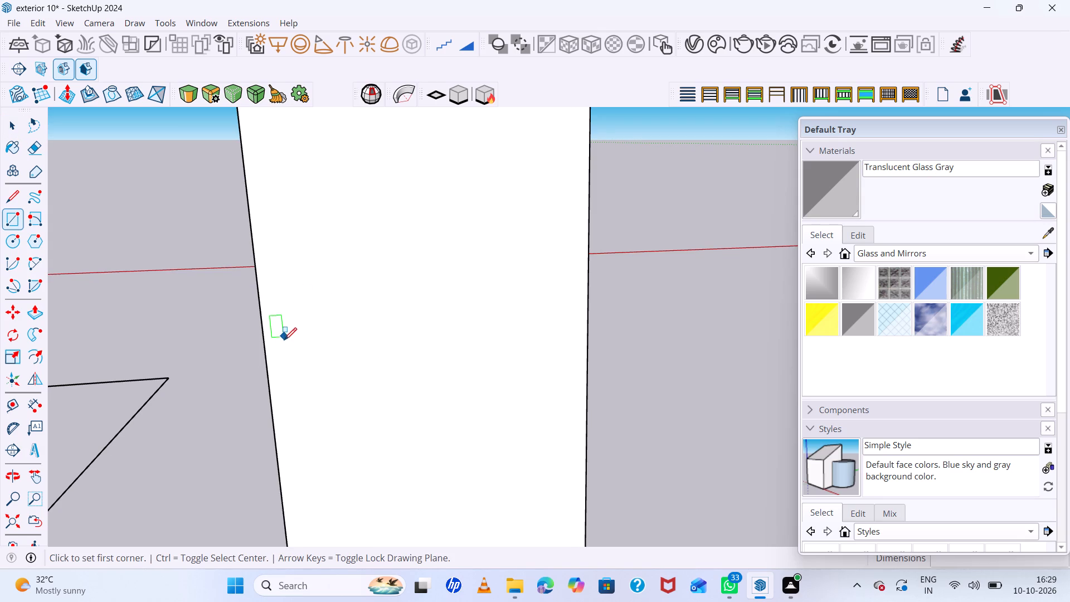
click(280, 350)
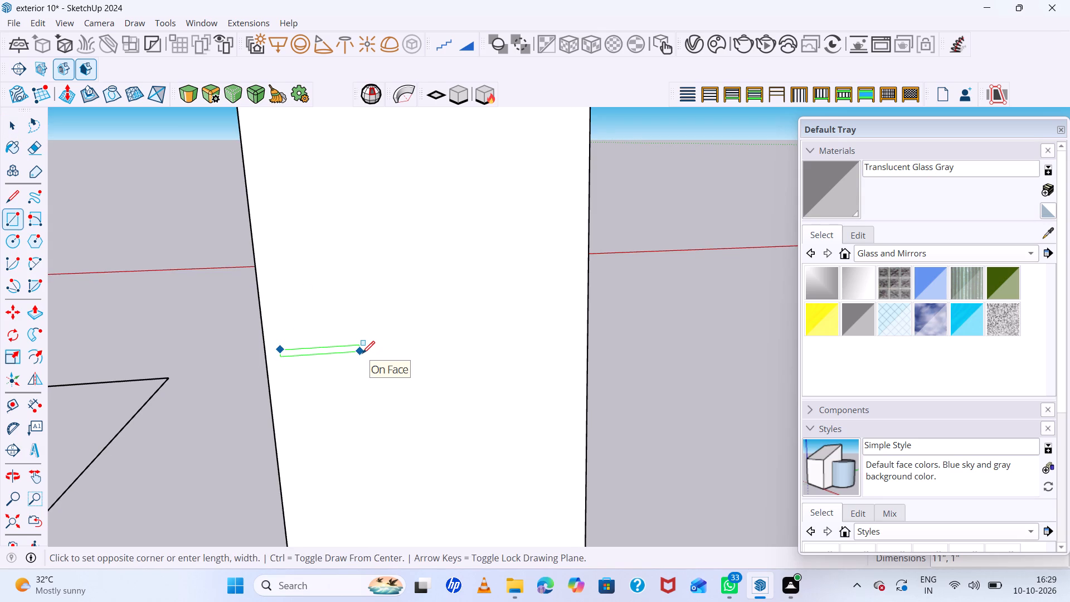
click(363, 353)
key(space)
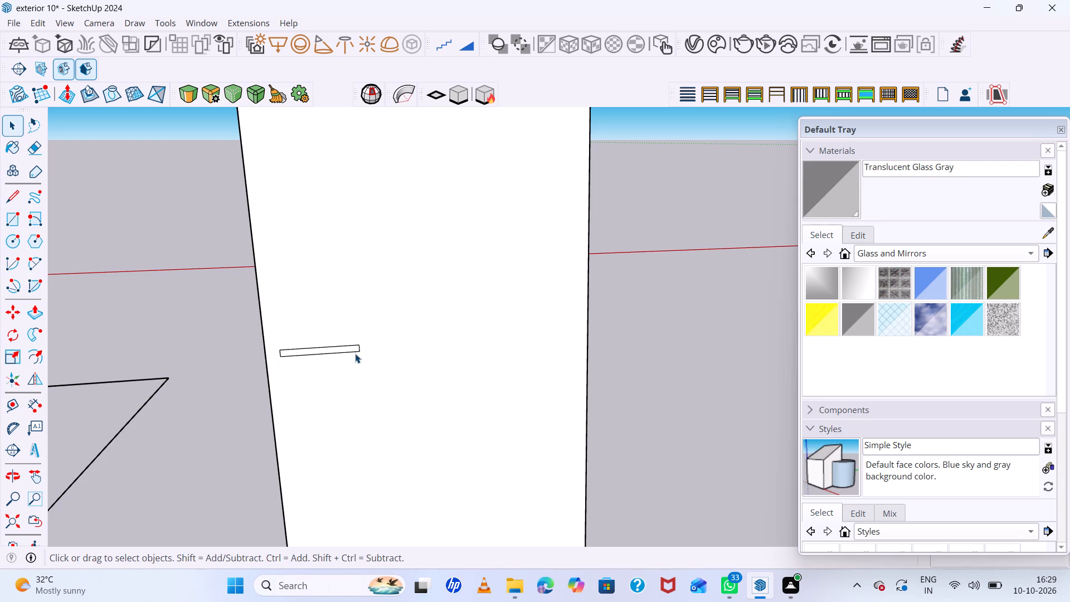
Extrude the handle rectangle on the slab's back face about 2" outward.
scroll(353, 354, up, 5)
click(353, 346)
key(p)
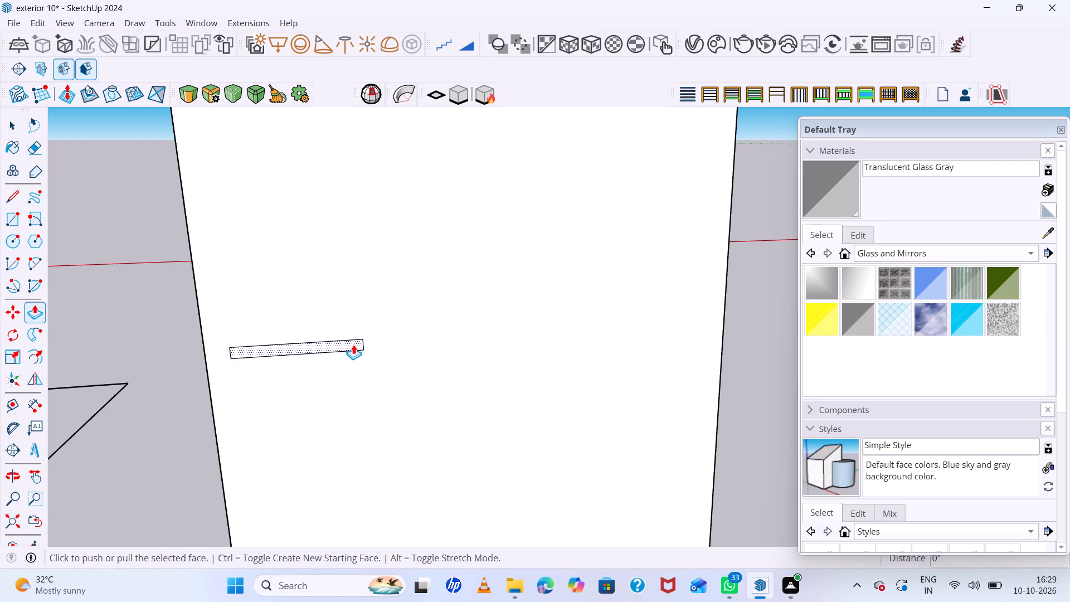
click(353, 344)
click(355, 350)
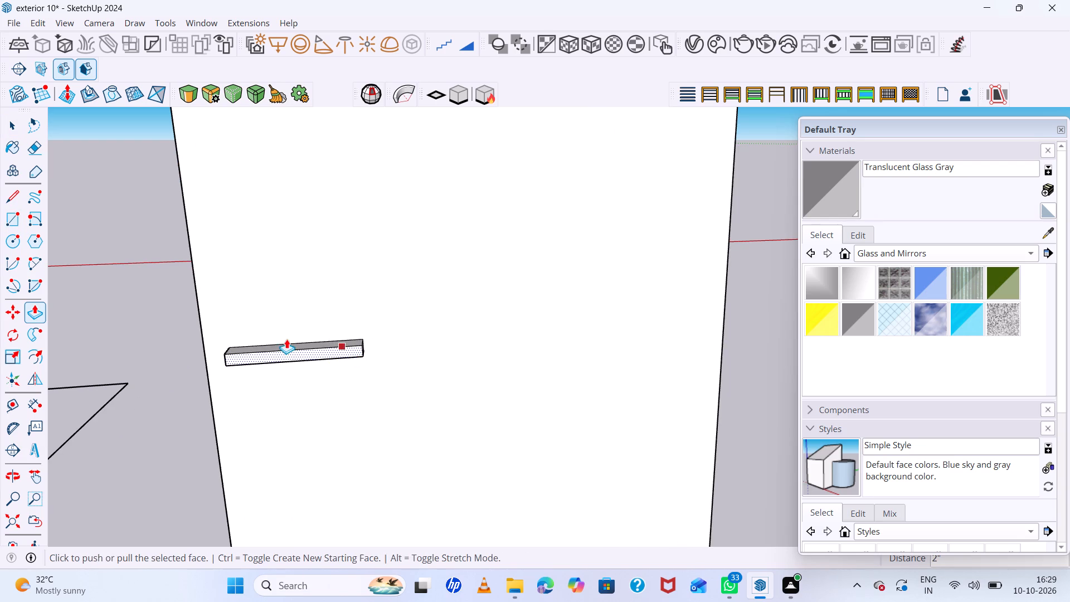
Paint the two vertical side strips on the door's front face with 0036_BurlyWood from the Colors-Named collection.
scroll(284, 340, down, 18)
scroll(542, 327, up, 1)
middle_drag(542, 327, 103, 465)
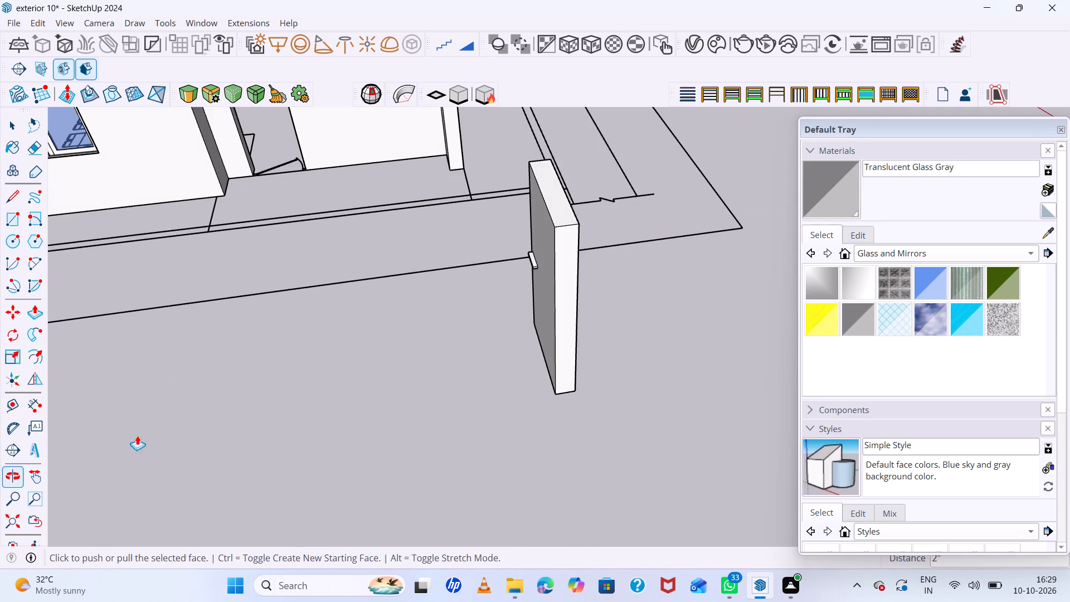
middle_drag(611, 325, 193, 353)
scroll(653, 360, up, 7)
scroll(660, 347, down, 5)
middle_drag(685, 382, 675, 330)
key(space)
click(972, 259)
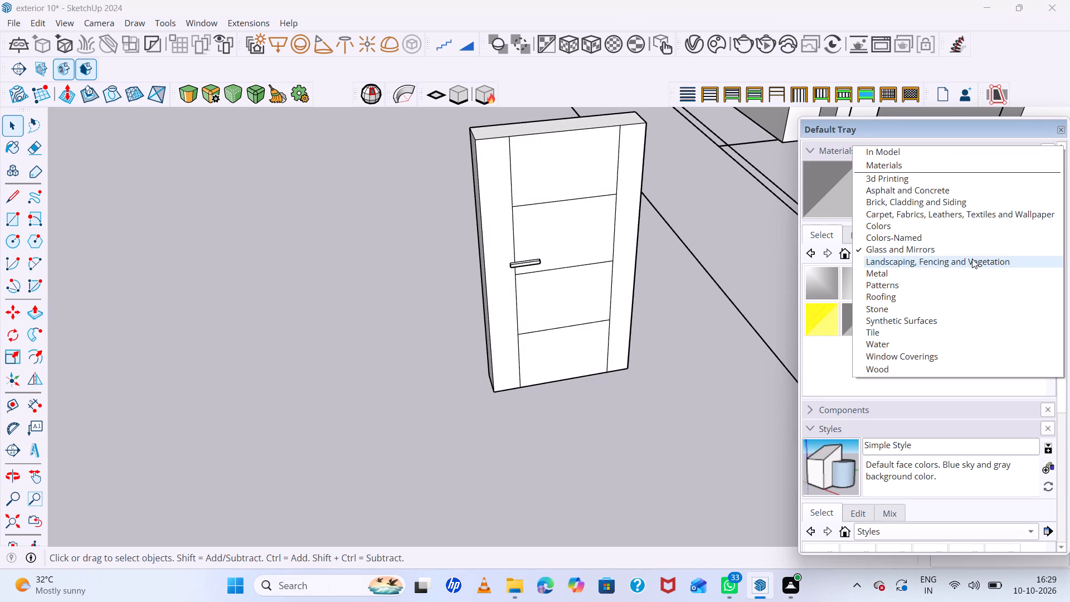
scroll(935, 300, up, 1)
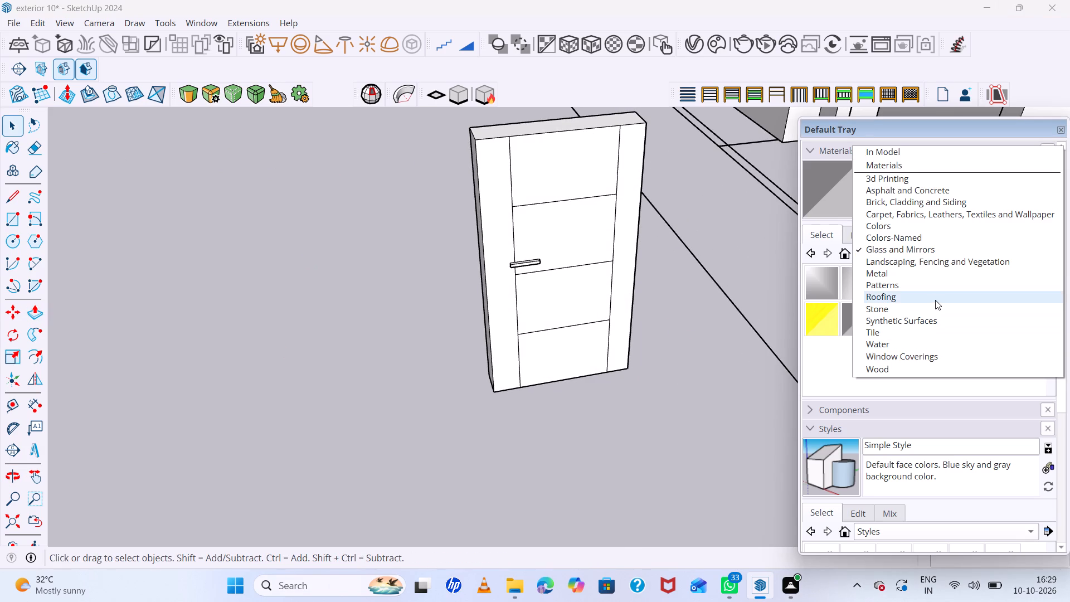
scroll(935, 300, up, 4)
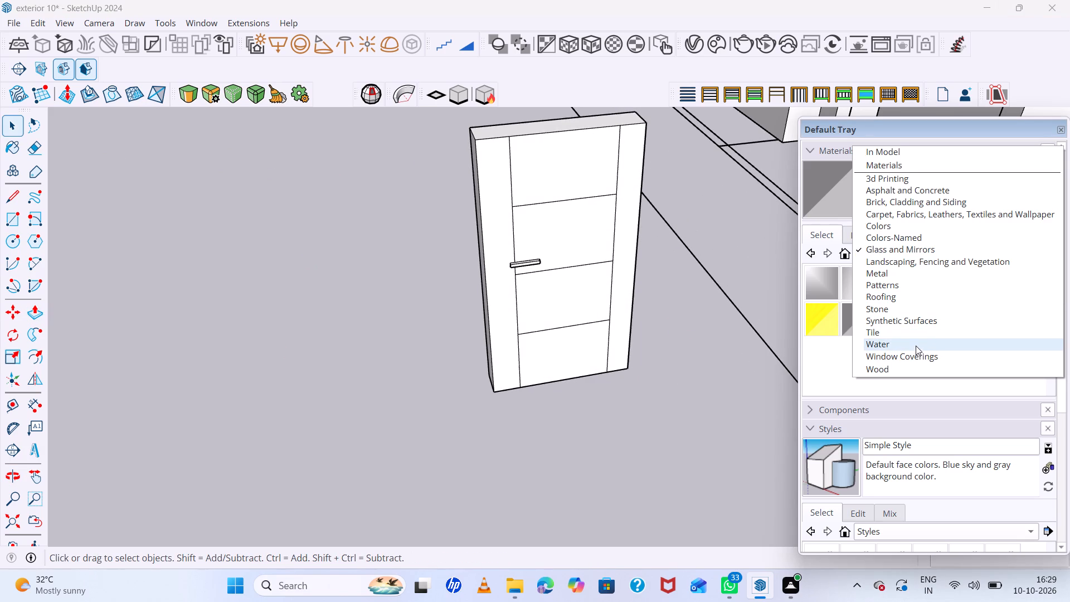
click(894, 241)
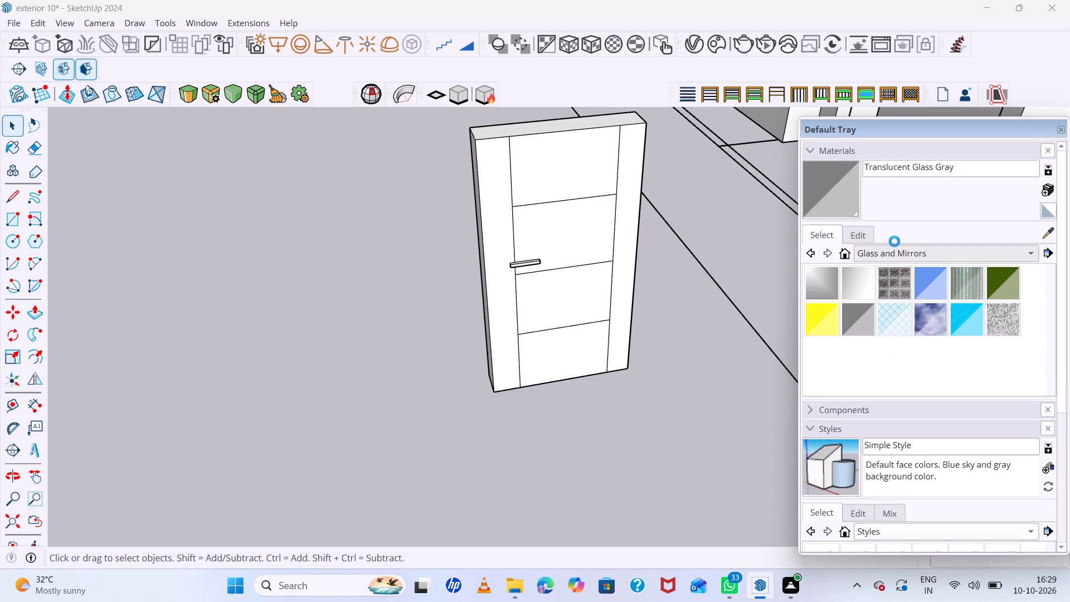
scroll(937, 290, down, 7)
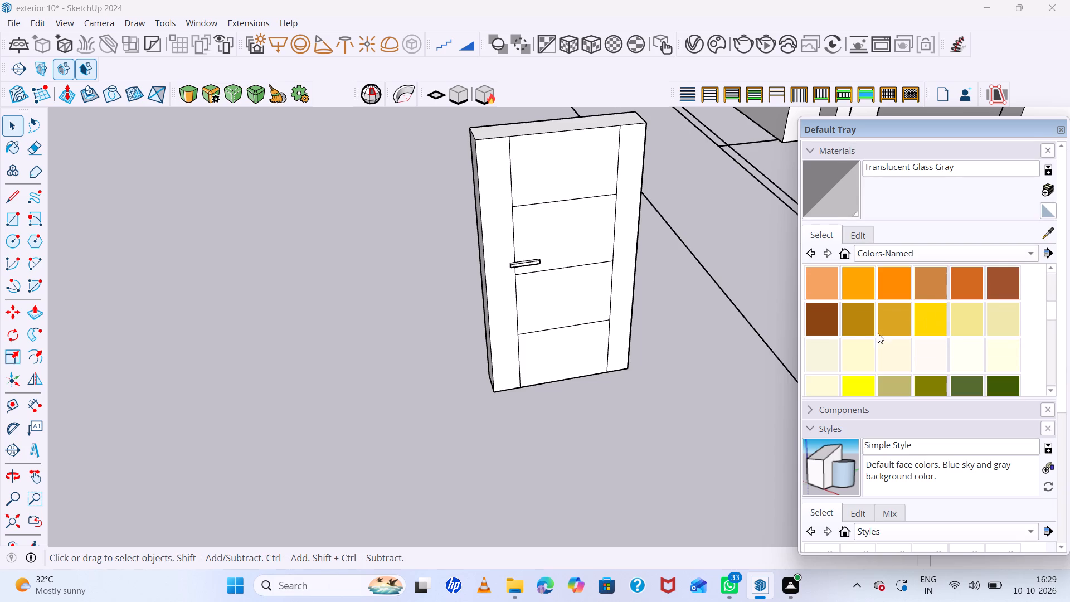
scroll(989, 290, up, 4)
scroll(993, 304, down, 2)
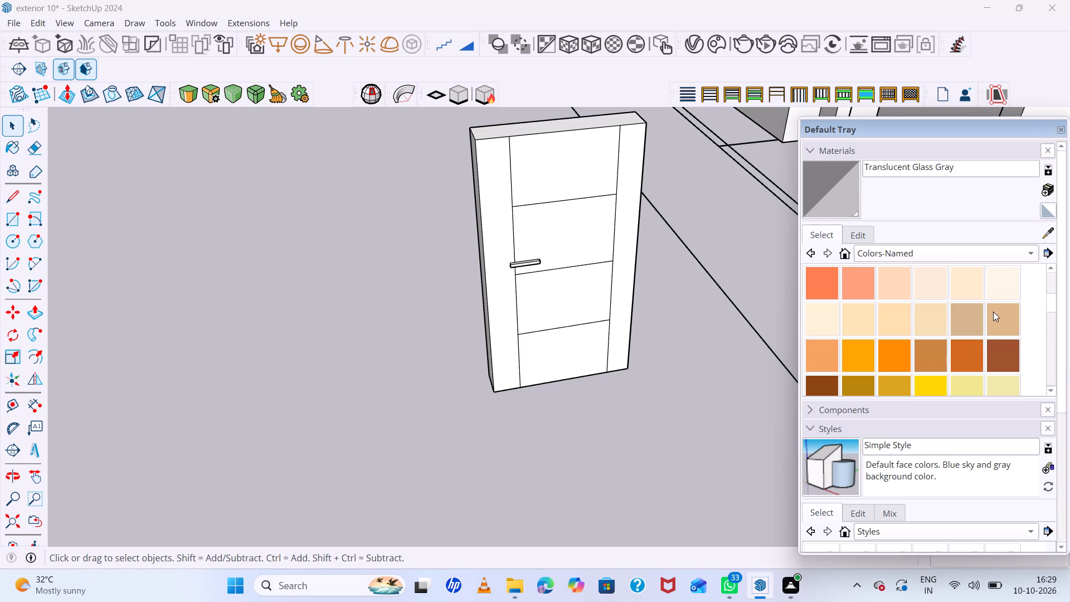
click(1005, 326)
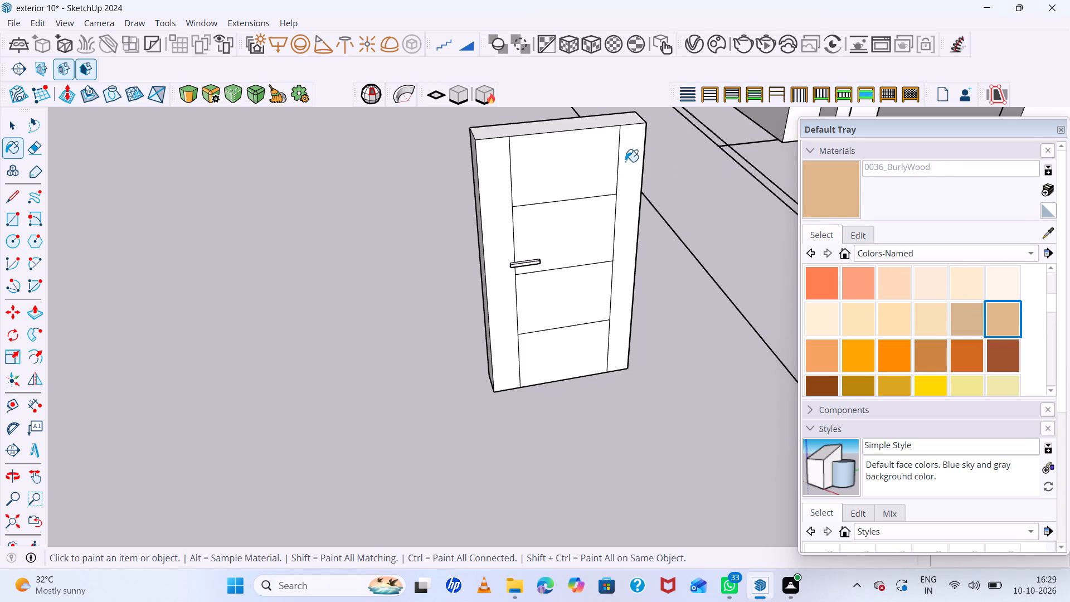
click(629, 162)
click(495, 182)
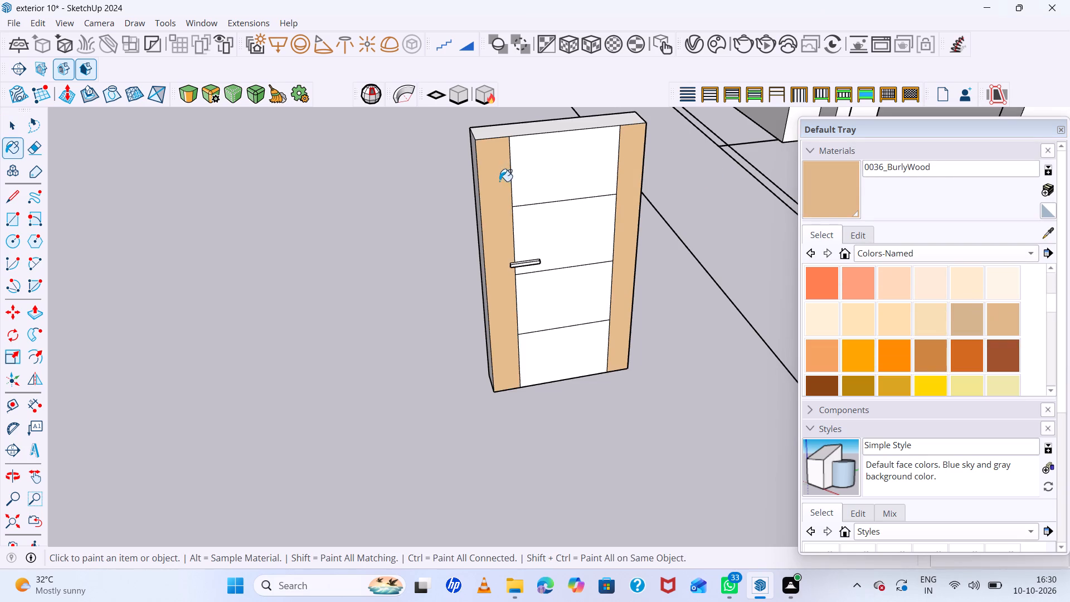
Paint the four central panels of the door's front face with 0043_SaddleBrown.
scroll(949, 319, down, 1)
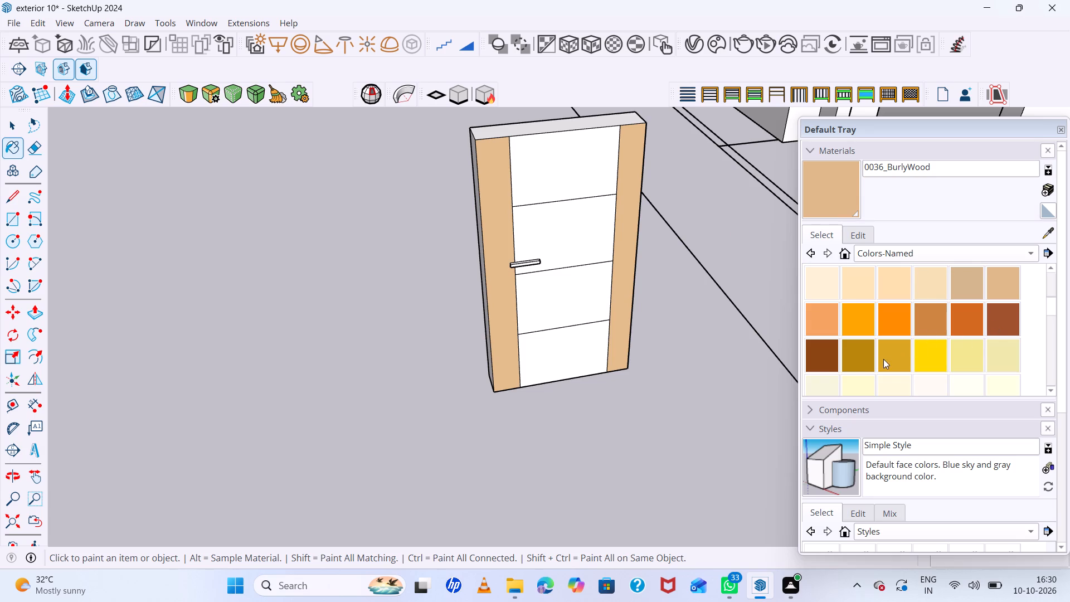
click(831, 360)
click(567, 160)
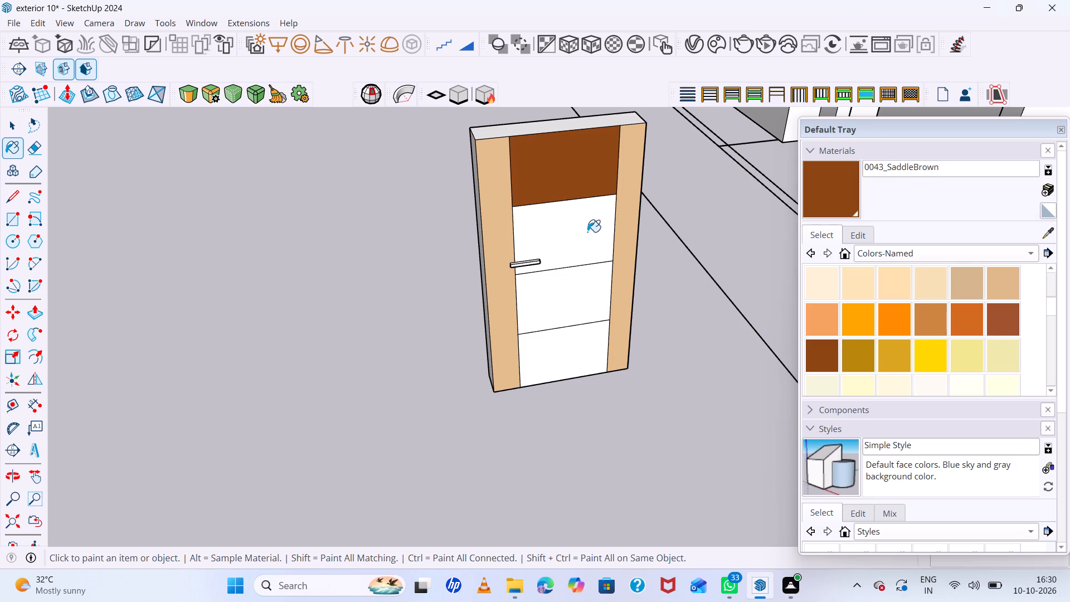
click(587, 232)
click(582, 290)
click(582, 321)
click(583, 349)
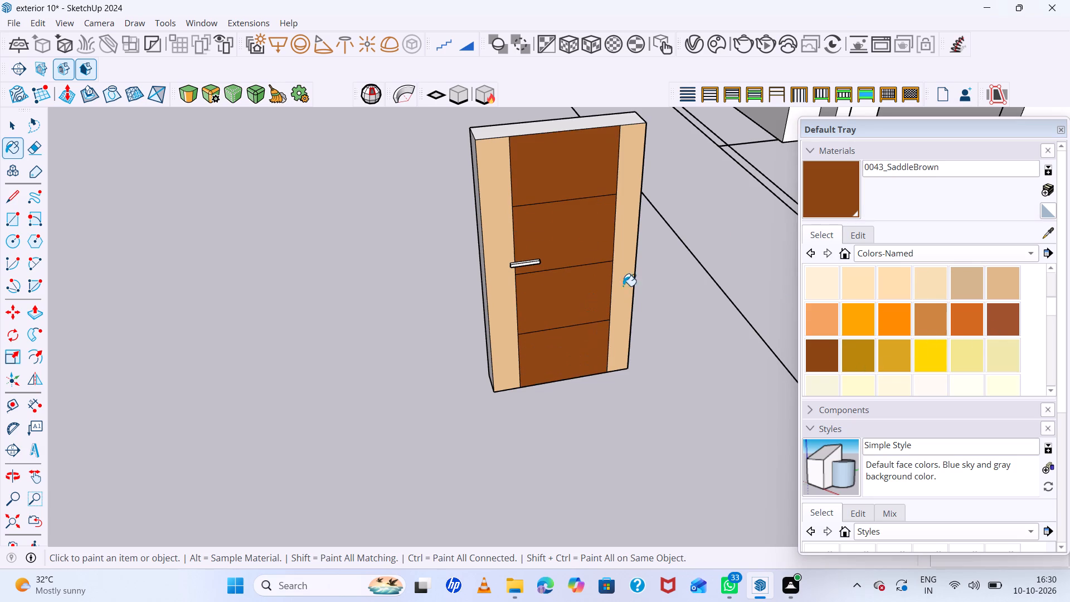
Sample the BurlyWood from the front side strip and paint the door's back face, front-handle side edge and top with it.
middle_drag(531, 268, 877, 309)
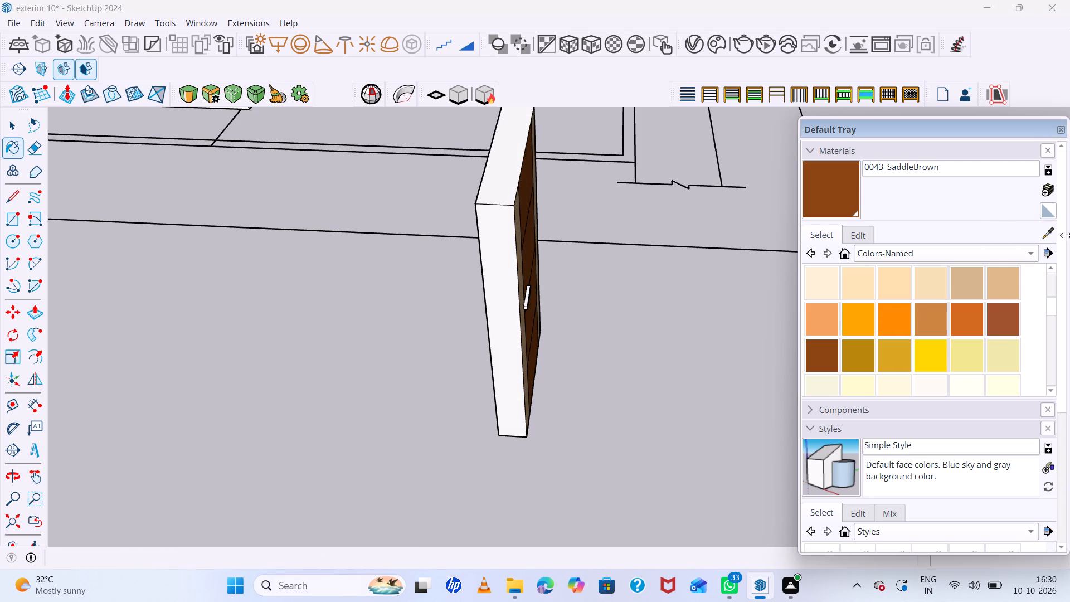
click(1047, 233)
middle_drag(750, 243, 644, 227)
scroll(477, 196, up, 4)
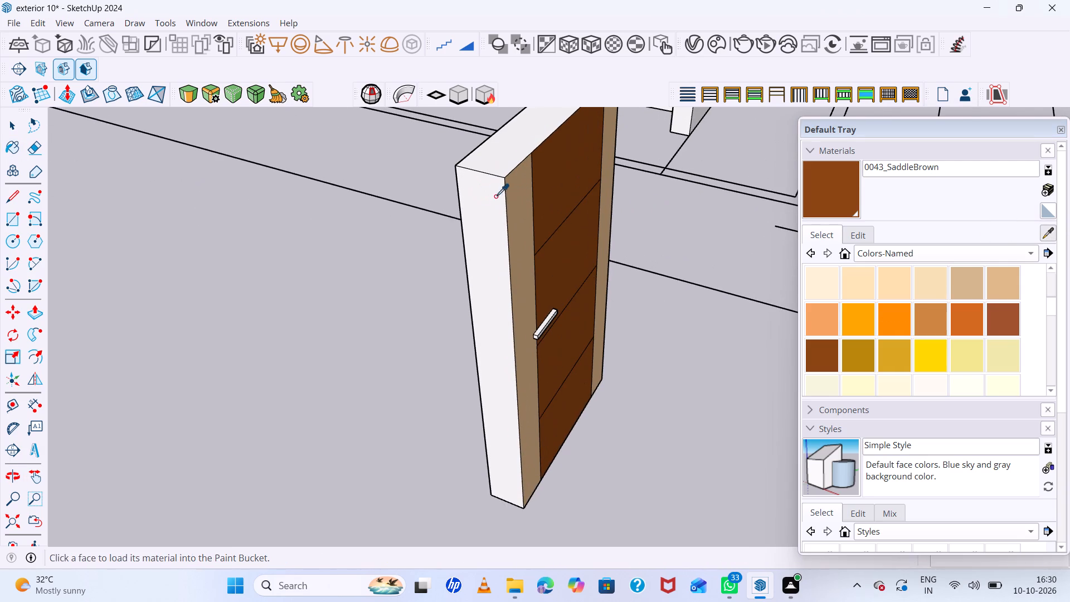
click(515, 195)
middle_drag(533, 209, 789, 225)
click(551, 240)
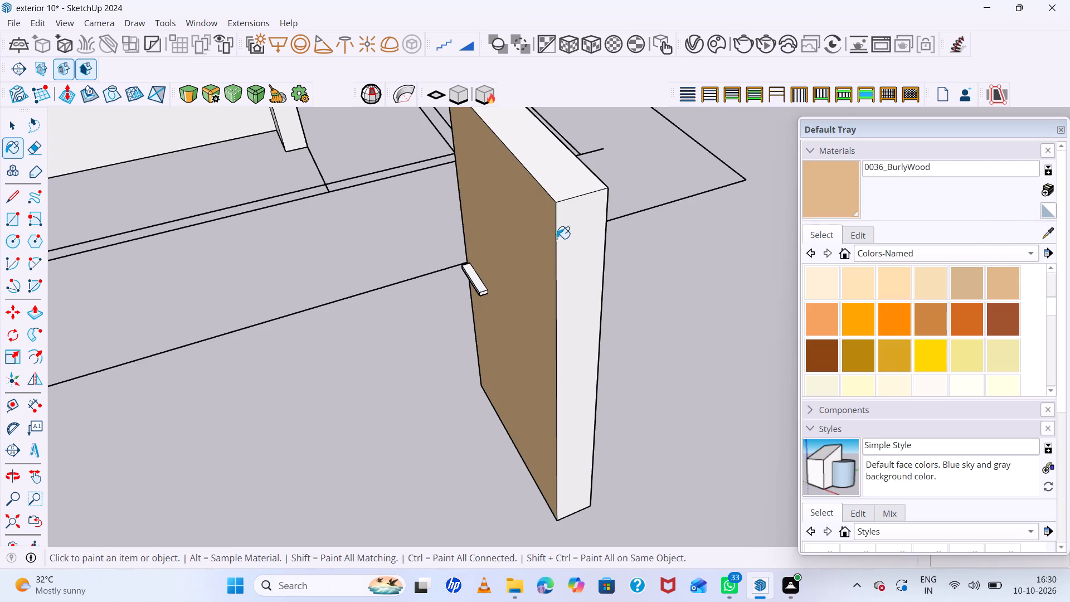
click(571, 236)
click(570, 194)
Paint the top, near end and outer face of the front door handle with 0137_Black.
scroll(587, 265, down, 8)
middle_drag(617, 294, 266, 268)
scroll(600, 292, up, 1)
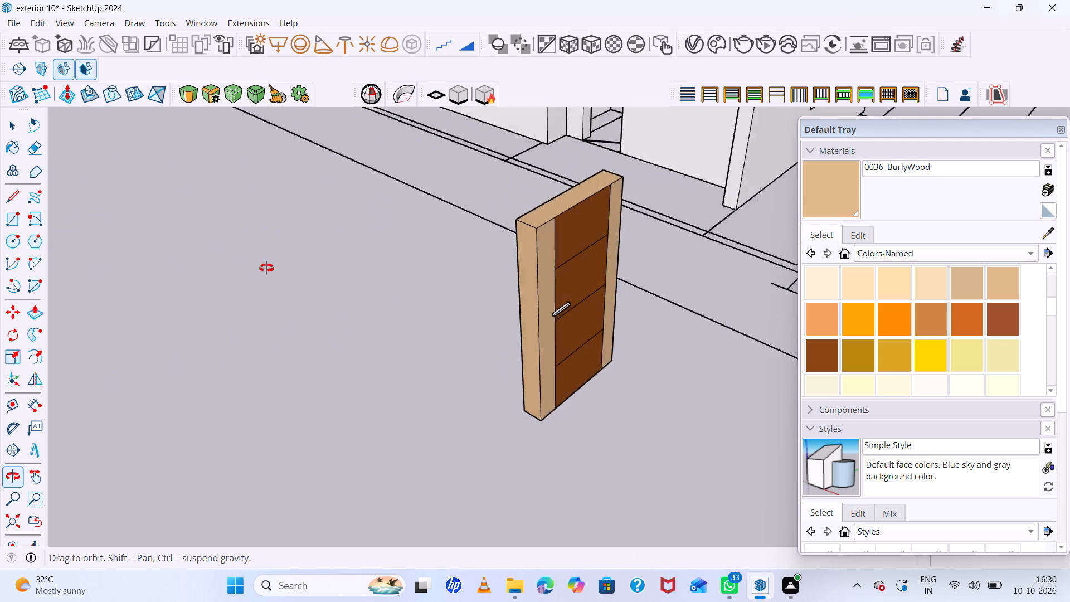
middle_drag(266, 268, 253, 266)
scroll(563, 230, down, 7)
scroll(617, 240, up, 1)
middle_drag(617, 240, 471, 196)
scroll(678, 271, up, 6)
scroll(490, 302, up, 2)
scroll(896, 324, down, 12)
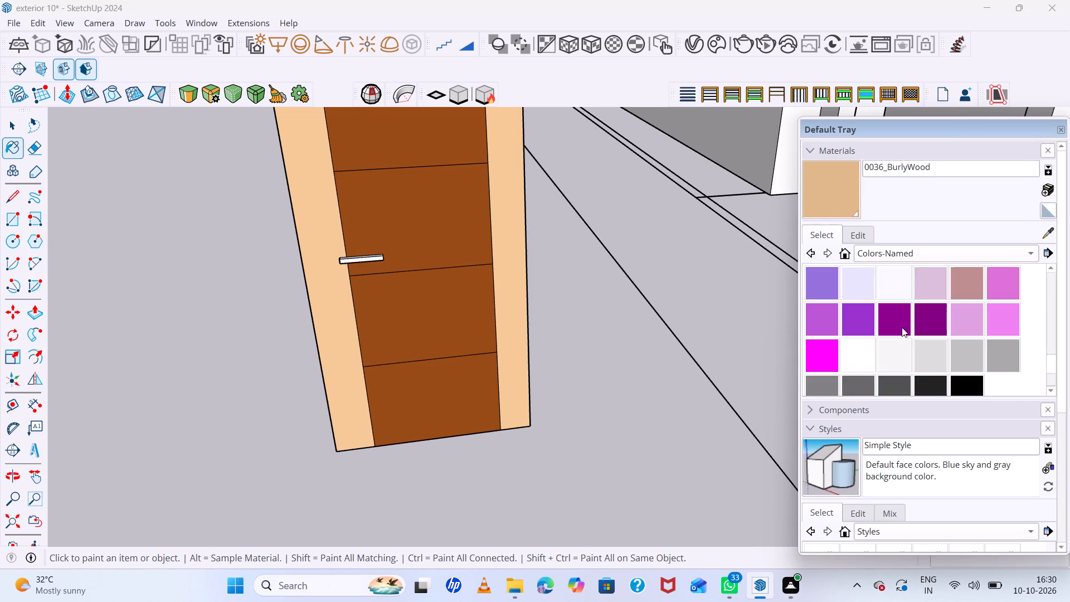
scroll(902, 327, down, 9)
click(971, 283)
scroll(604, 303, up, 6)
scroll(347, 306, up, 2)
scroll(604, 260, down, 13)
scroll(502, 257, up, 11)
scroll(528, 268, down, 7)
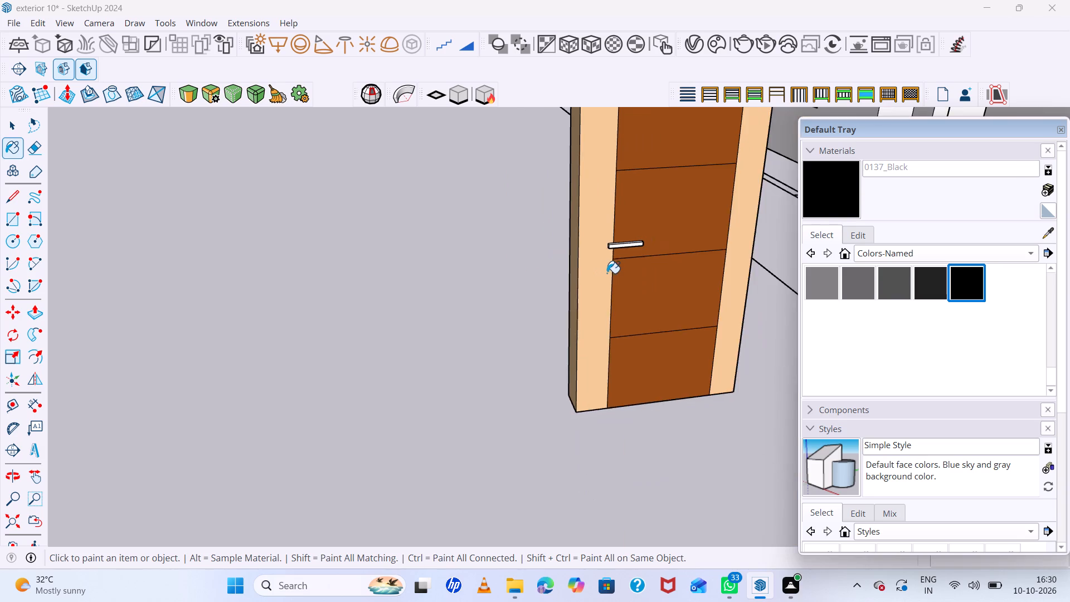
middle_drag(607, 274, 633, 343)
scroll(658, 259, up, 13)
middle_drag(563, 249, 573, 282)
scroll(551, 257, up, 5)
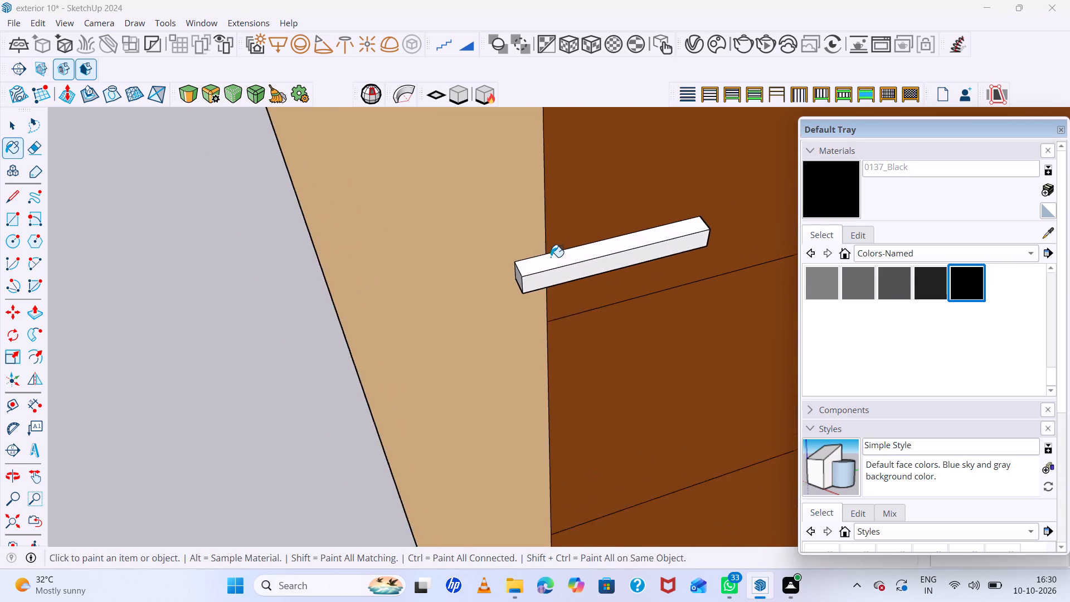
click(549, 261)
middle_drag(505, 273, 567, 211)
scroll(535, 269, up, 7)
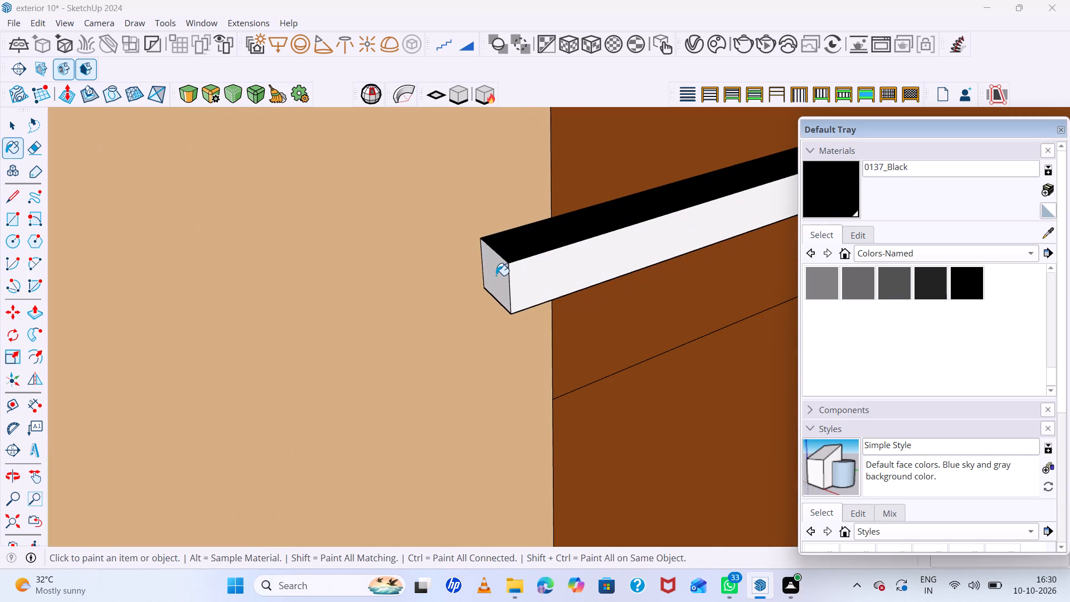
click(506, 275)
click(527, 280)
Paint the underside and the remaining end of the front door handle black.
middle_drag(583, 302, 569, 86)
scroll(587, 299, up, 1)
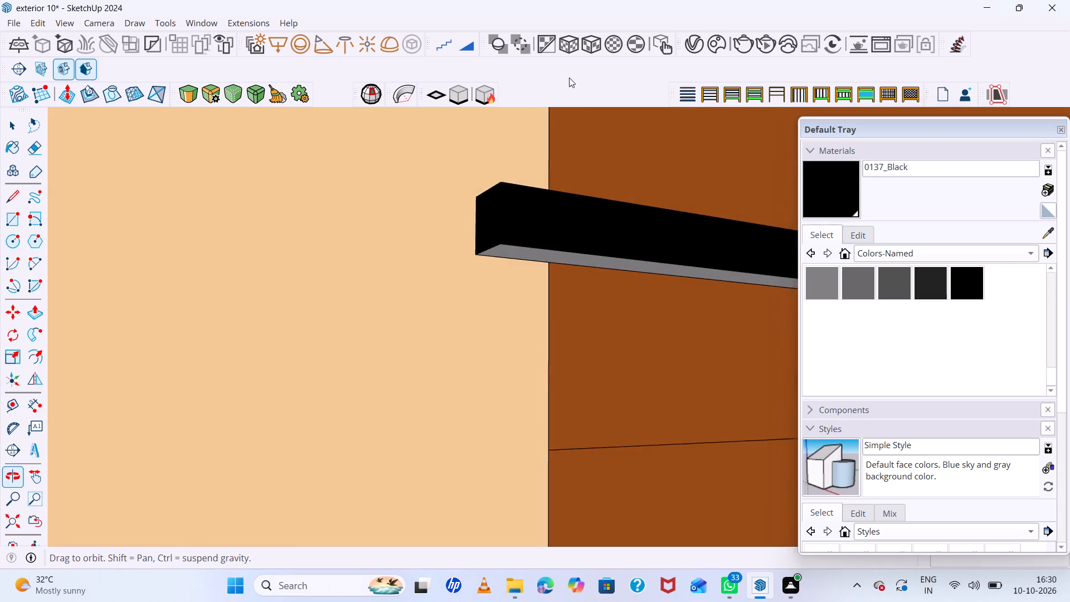
scroll(547, 217, up, 5)
middle_drag(567, 207, 576, 143)
middle_click(576, 142)
scroll(537, 241, up, 6)
click(527, 247)
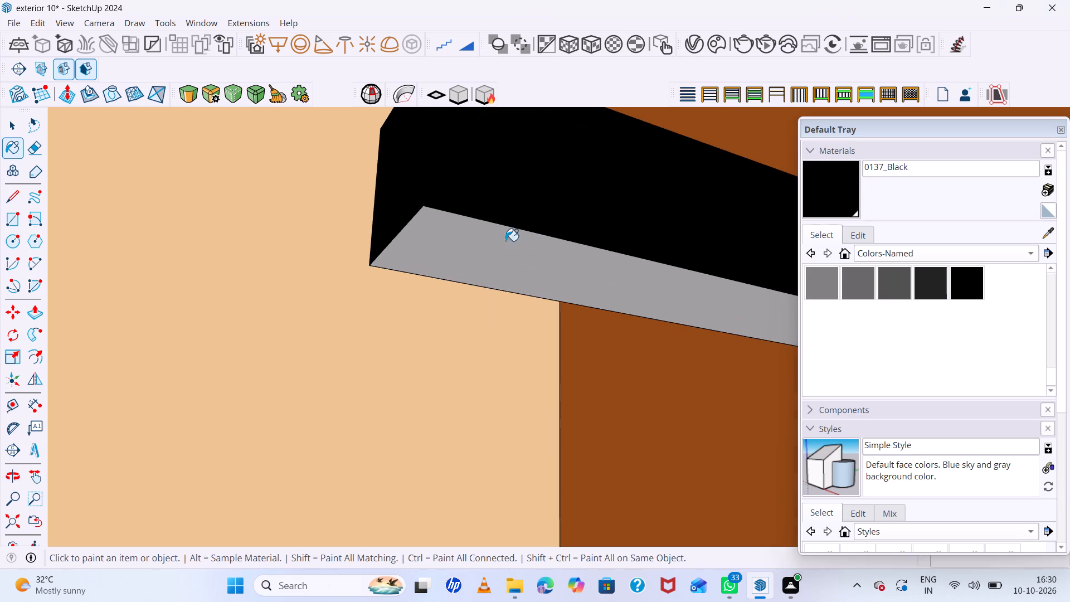
scroll(476, 231, down, 20)
scroll(476, 231, down, 4)
scroll(657, 221, up, 1)
middle_drag(657, 221, 373, 340)
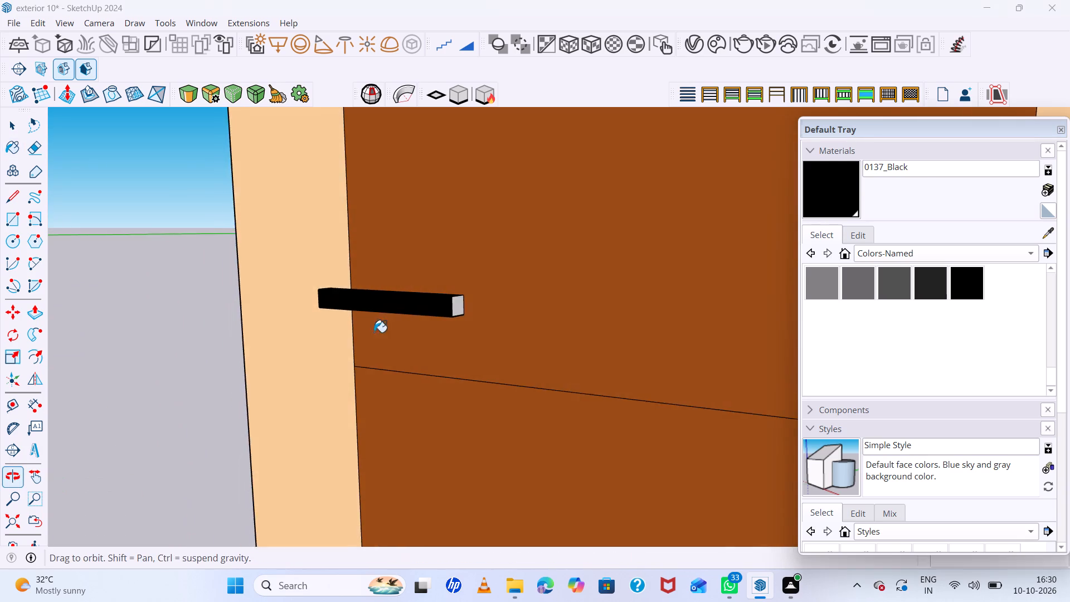
scroll(455, 304, up, 7)
click(458, 304)
Paint the top, outer face and inner end of the back door handle with 0137_Black.
scroll(543, 297, down, 20)
scroll(543, 297, down, 6)
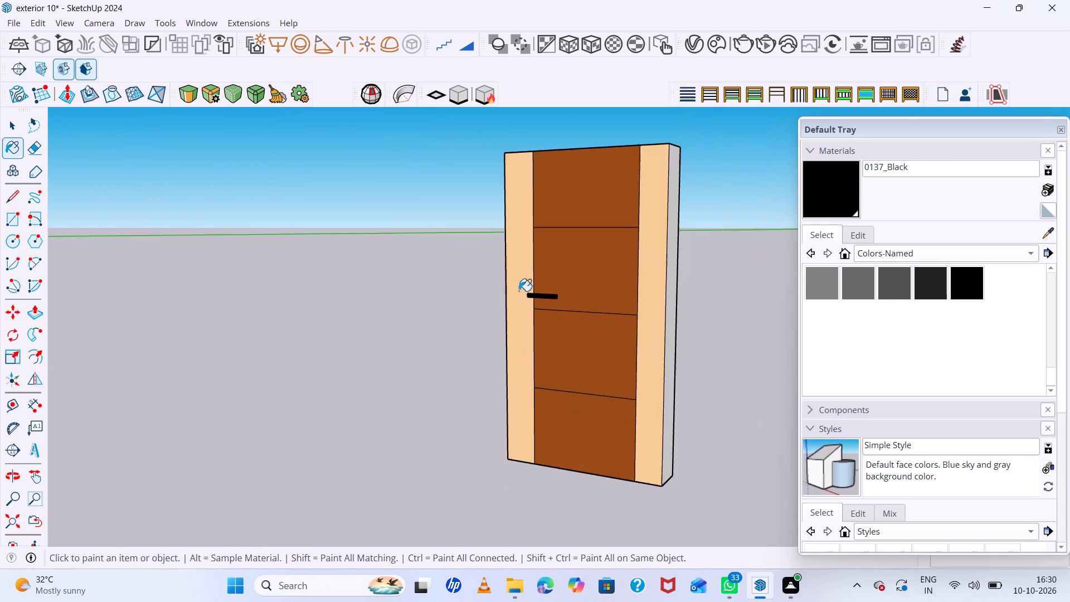
middle_drag(501, 290, 949, 373)
scroll(546, 302, up, 6)
middle_drag(557, 292, 836, 303)
scroll(528, 254, up, 9)
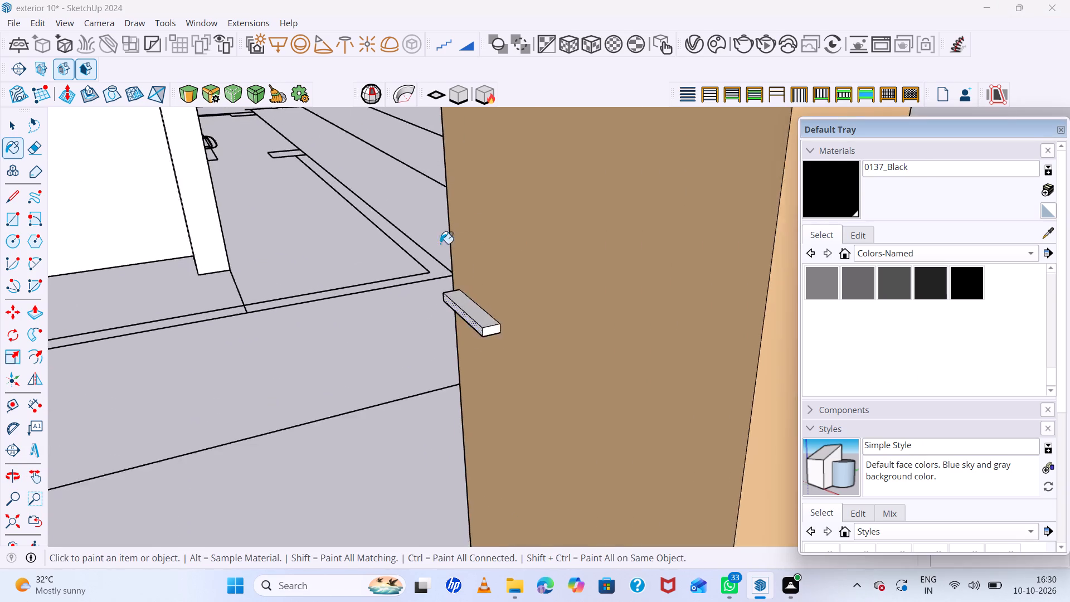
scroll(440, 244, up, 5)
middle_drag(482, 309, 596, 270)
scroll(513, 329, up, 5)
click(493, 375)
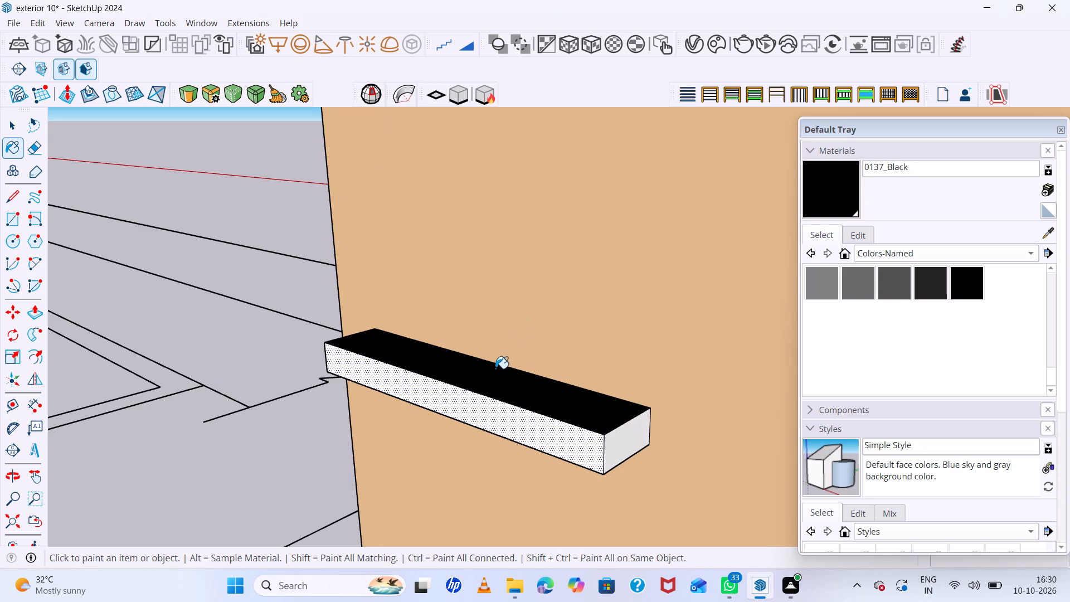
click(538, 422)
click(635, 437)
Paint the underside and the remaining end of the back door handle black.
middle_drag(596, 440, 663, 287)
scroll(596, 440, up, 1)
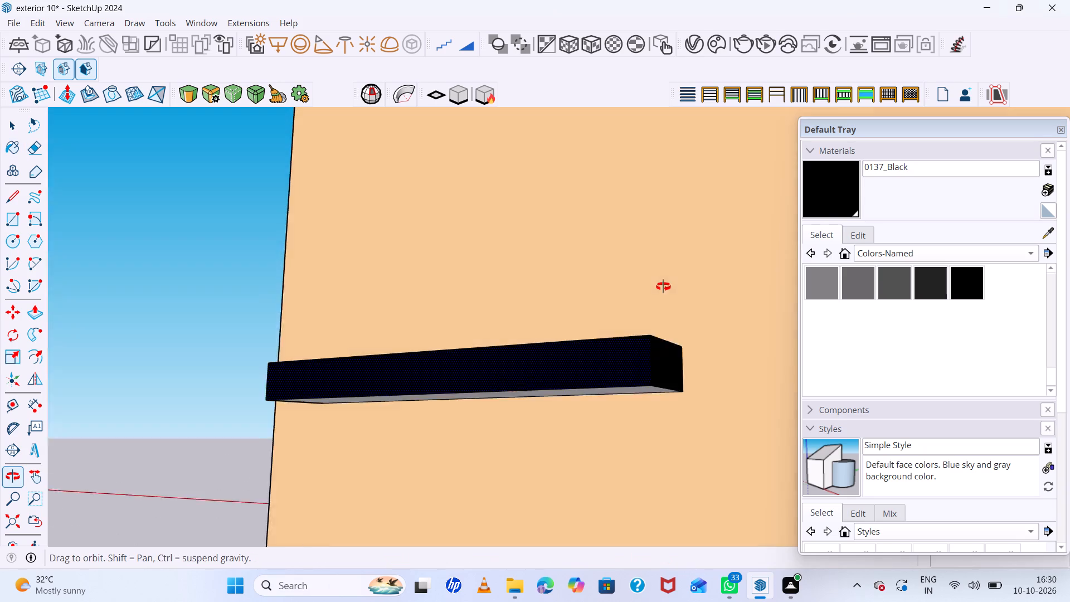
middle_drag(663, 287, 675, 246)
scroll(649, 328, up, 4)
click(644, 345)
scroll(651, 302, down, 5)
middle_drag(670, 309, 932, 342)
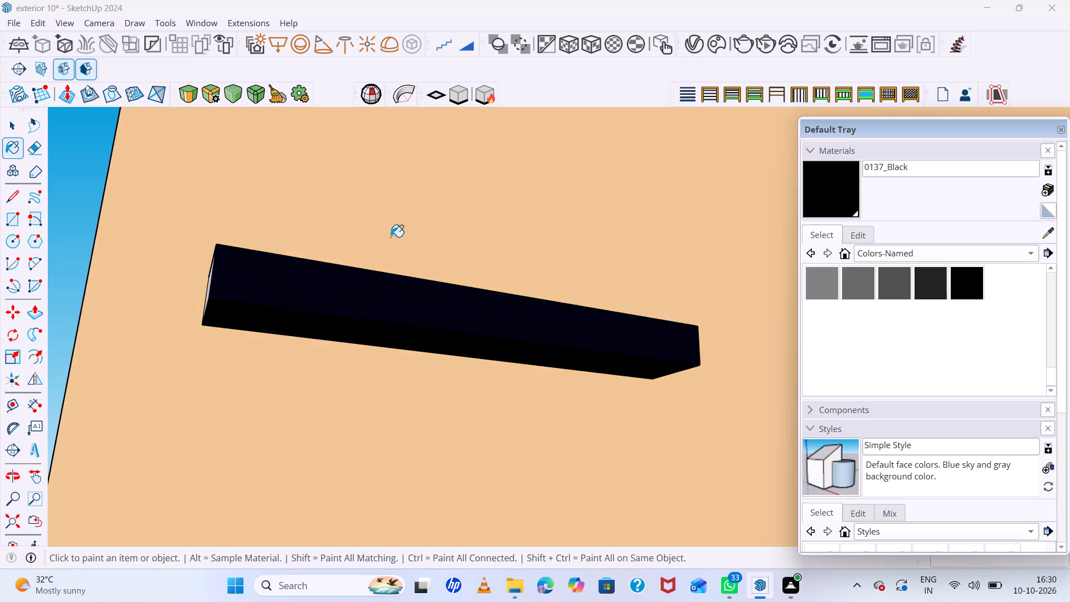
scroll(391, 236, down, 7)
middle_drag(458, 281, 633, 376)
scroll(391, 344, up, 6)
click(568, 399)
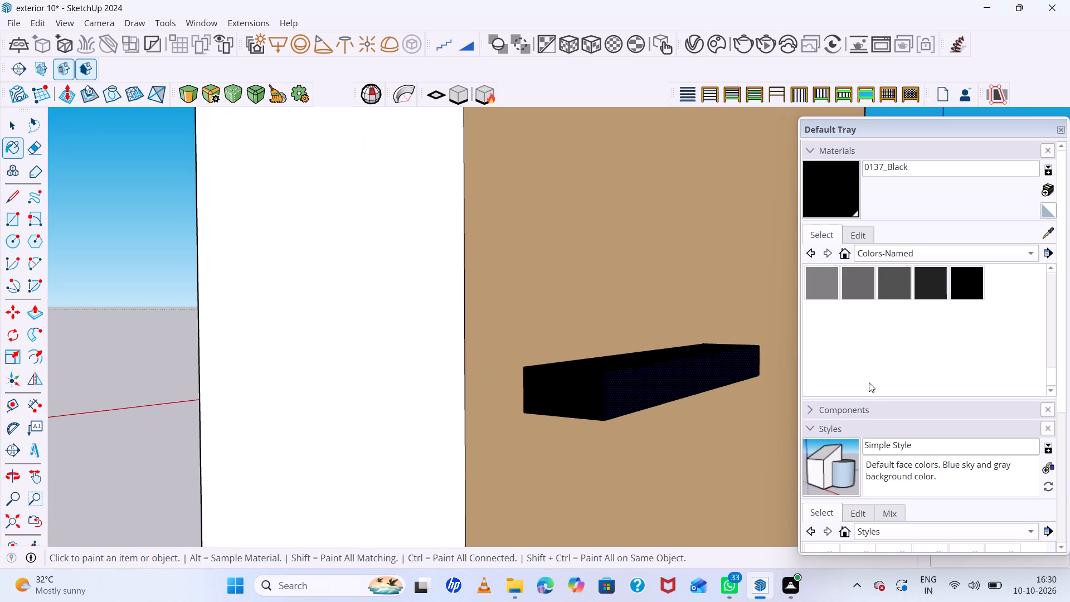
key(space)
Sample the BurlyWood from the door's back face and paint the remaining unpainted side edge with it.
click(1049, 233)
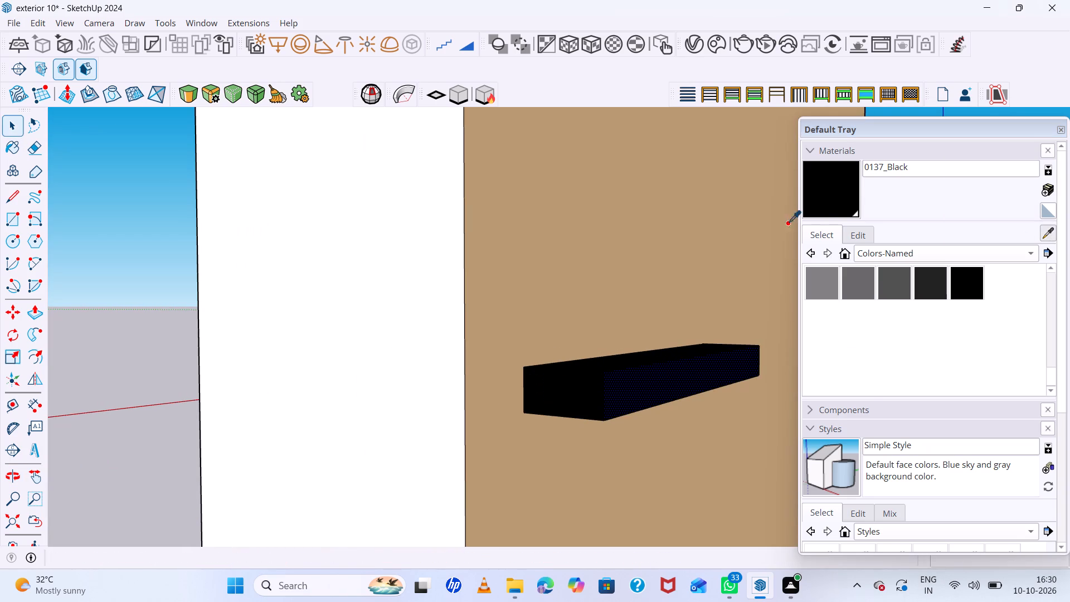
click(625, 223)
click(422, 226)
Select the whole finished door with its handles and make it a group.
scroll(421, 225, down, 20)
scroll(421, 225, down, 6)
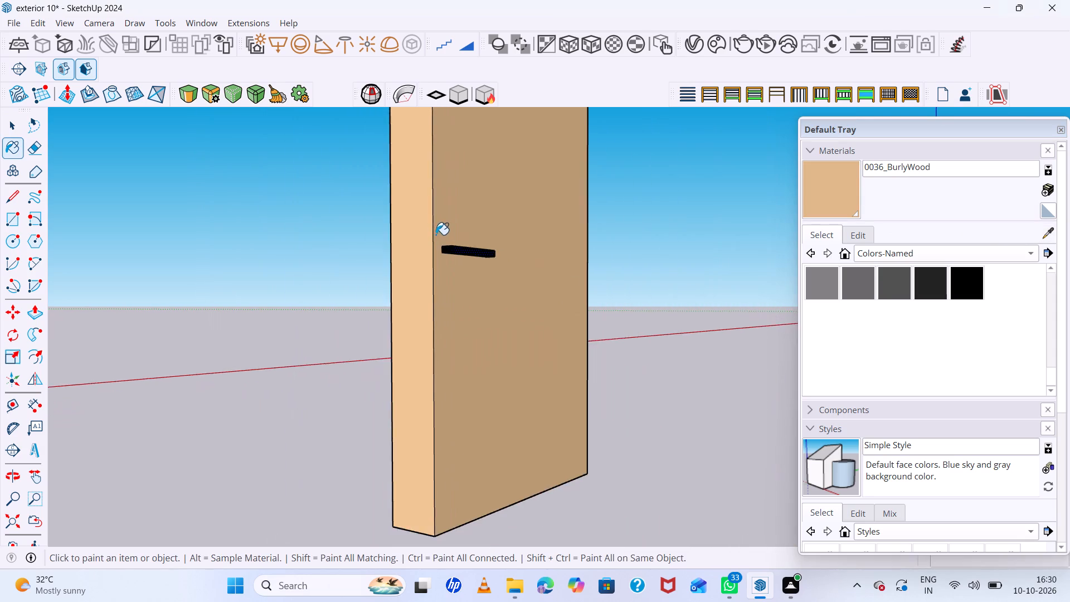
scroll(436, 235, down, 5)
middle_drag(489, 251, 518, 400)
scroll(514, 390, down, 1)
scroll(532, 284, down, 8)
middle_drag(692, 318, 840, 334)
middle_drag(430, 267, 497, 266)
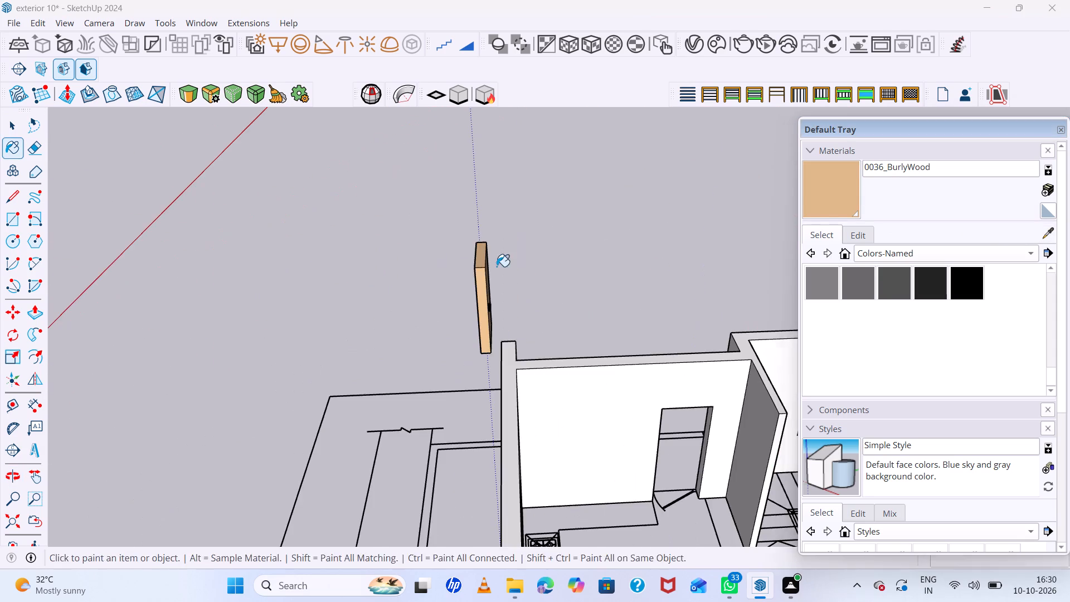
middle_drag(497, 266, 848, 260)
scroll(625, 336, up, 6)
key(space)
triple_click(328, 304)
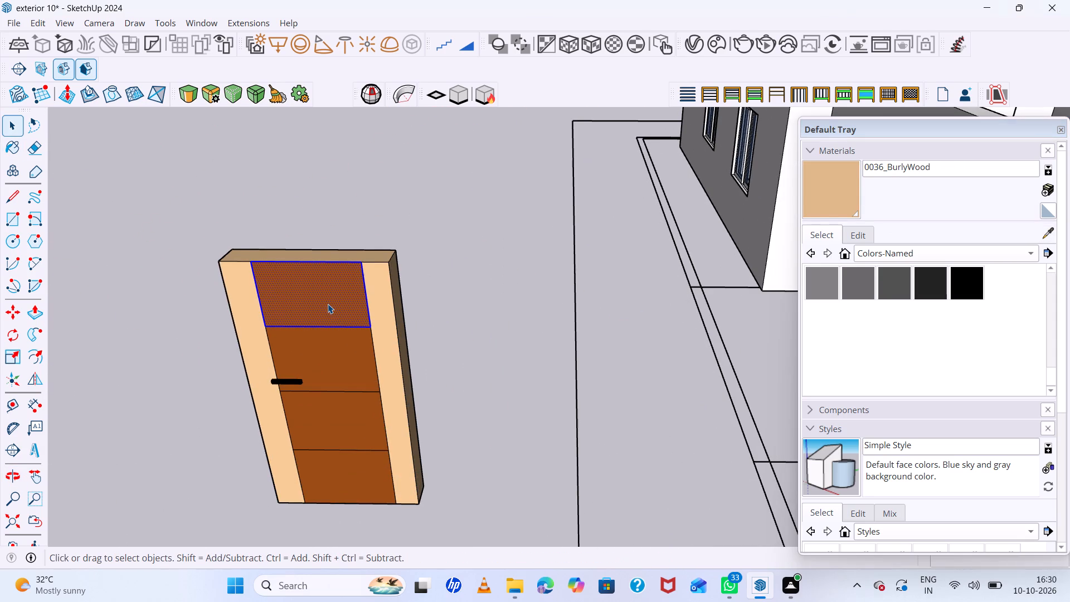
click(328, 304)
right_click(329, 303)
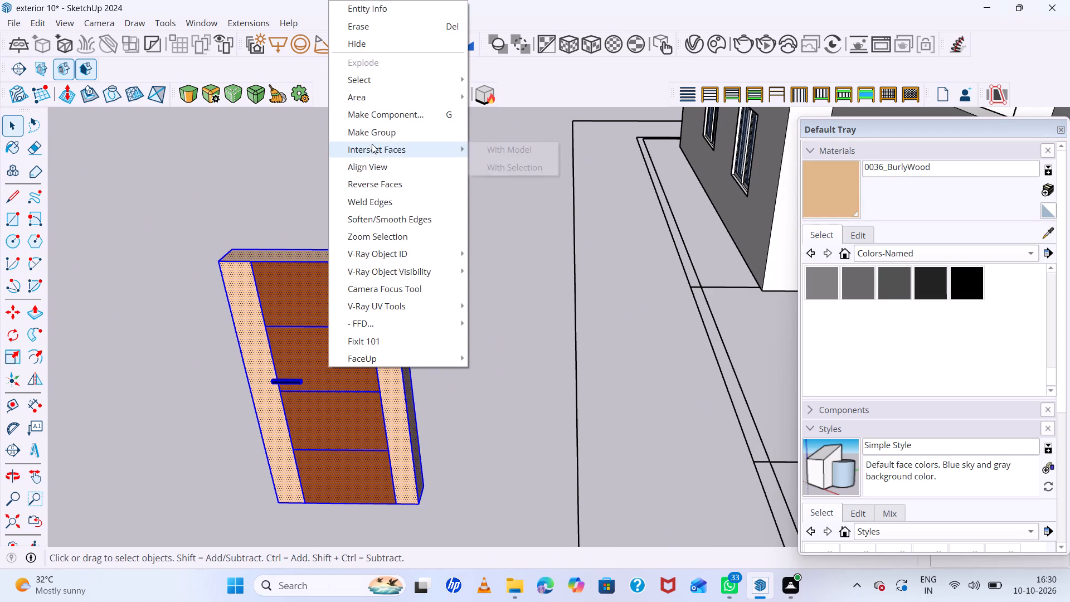
click(374, 138)
Move the door group by its bottom corner into the entrance opening beside the car, snapping to the opening's bottom corner.
scroll(392, 333, down, 7)
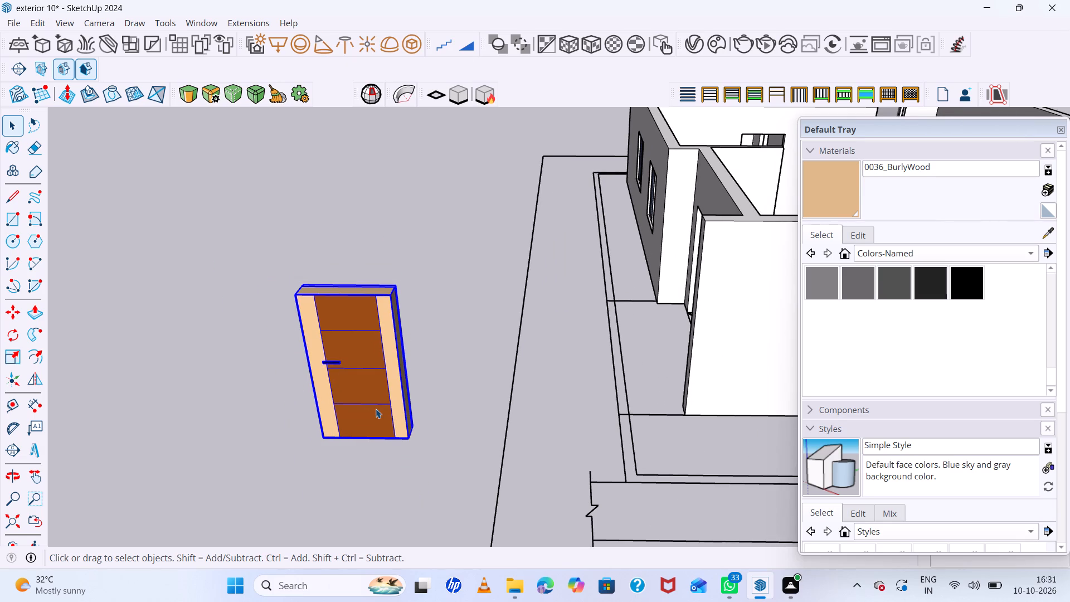
key(m)
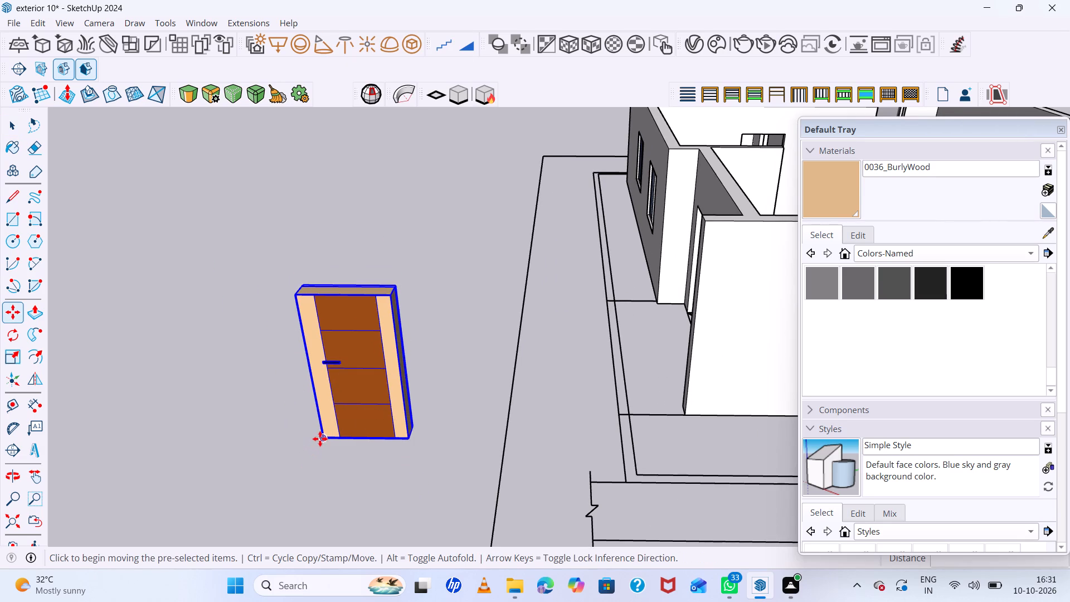
click(320, 439)
scroll(416, 370, down, 20)
scroll(416, 370, down, 1)
scroll(456, 373, up, 6)
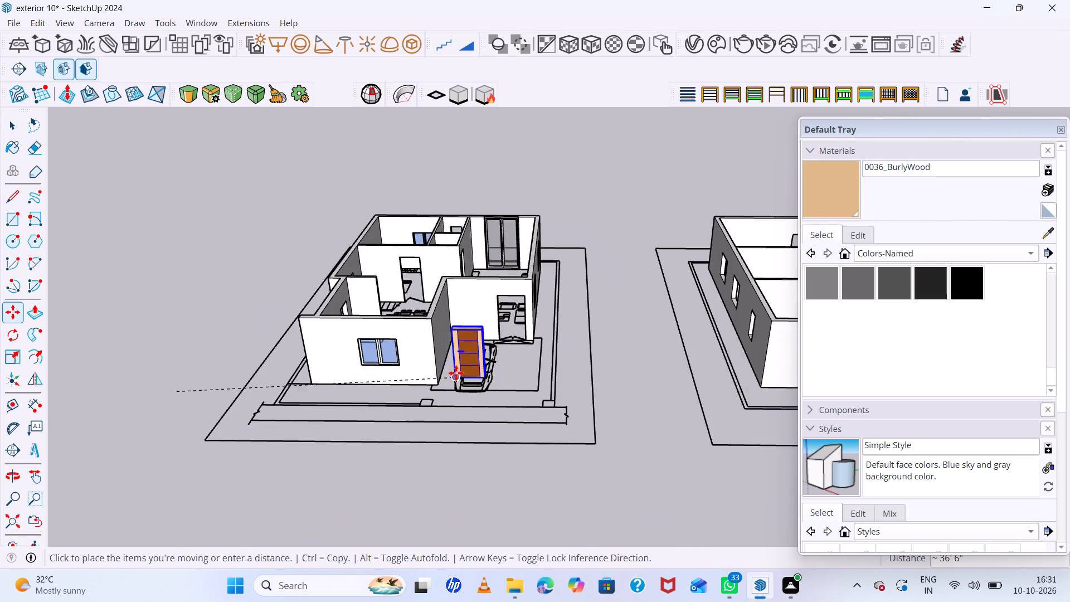
scroll(467, 371, up, 7)
scroll(555, 308, up, 4)
scroll(504, 330, up, 10)
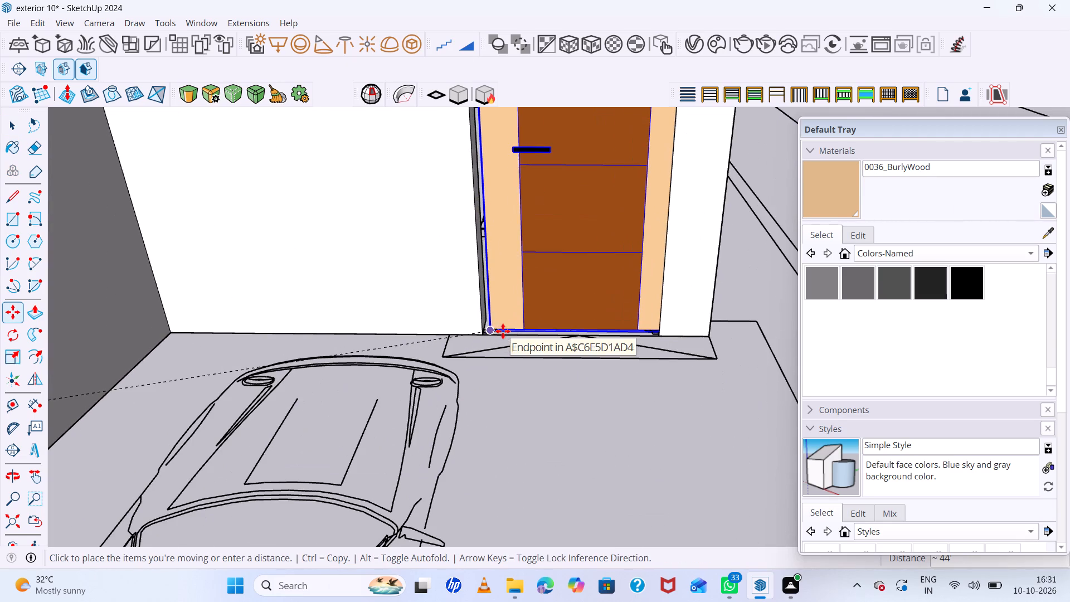
click(484, 333)
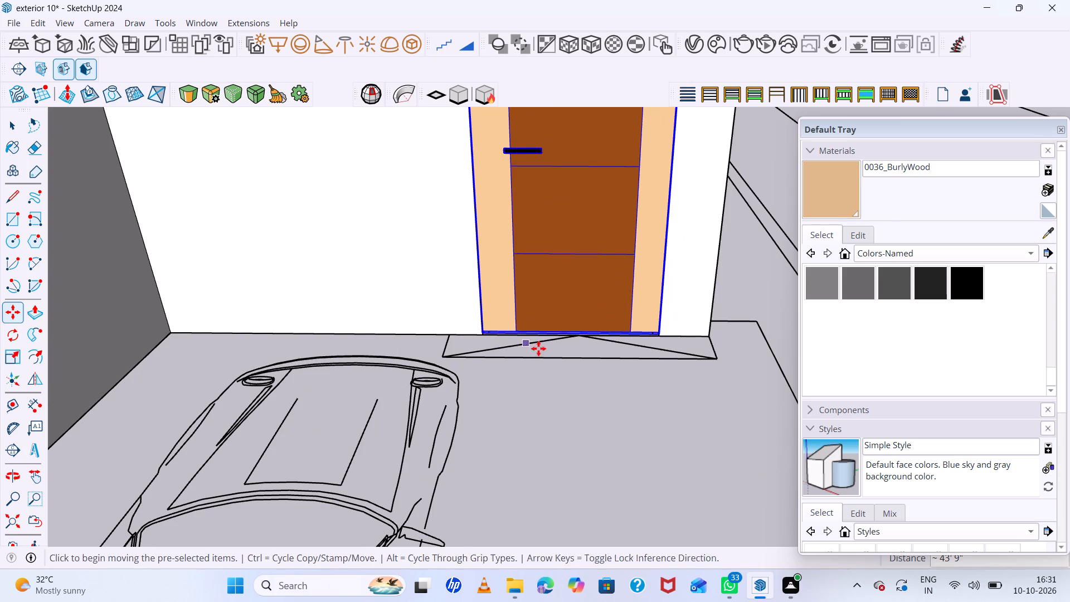
Examine from several angles how the door sits in the entrance opening, especially along its bottom edge and corners.
scroll(538, 348, down, 5)
middle_drag(596, 351, 581, 398)
scroll(566, 228, up, 6)
middle_drag(621, 281, 584, 282)
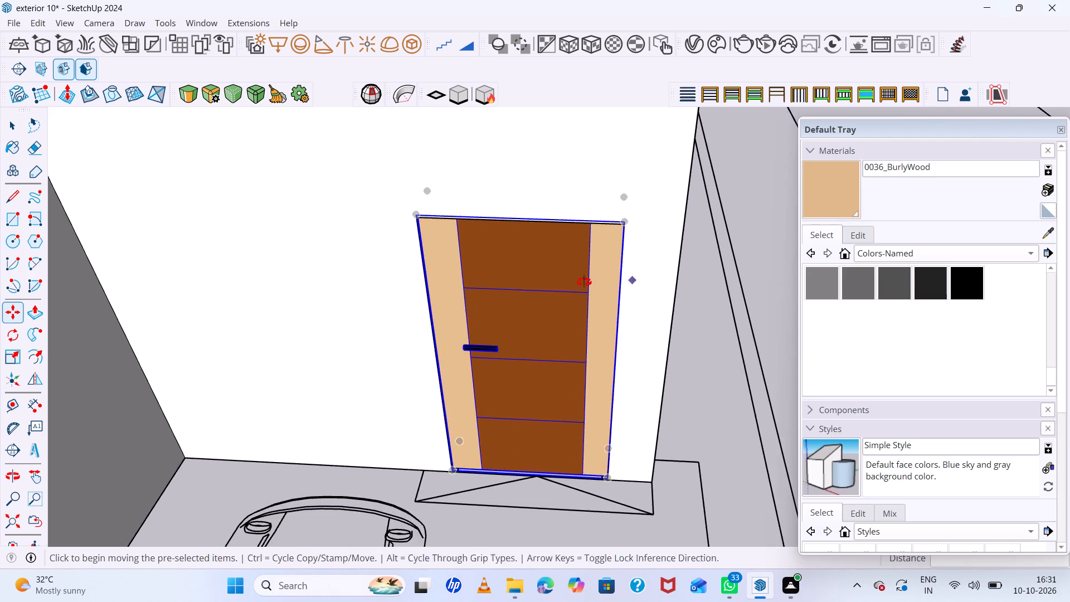
middle_drag(584, 282, 513, 297)
scroll(582, 440, up, 11)
middle_drag(566, 504, 612, 393)
scroll(585, 445, up, 1)
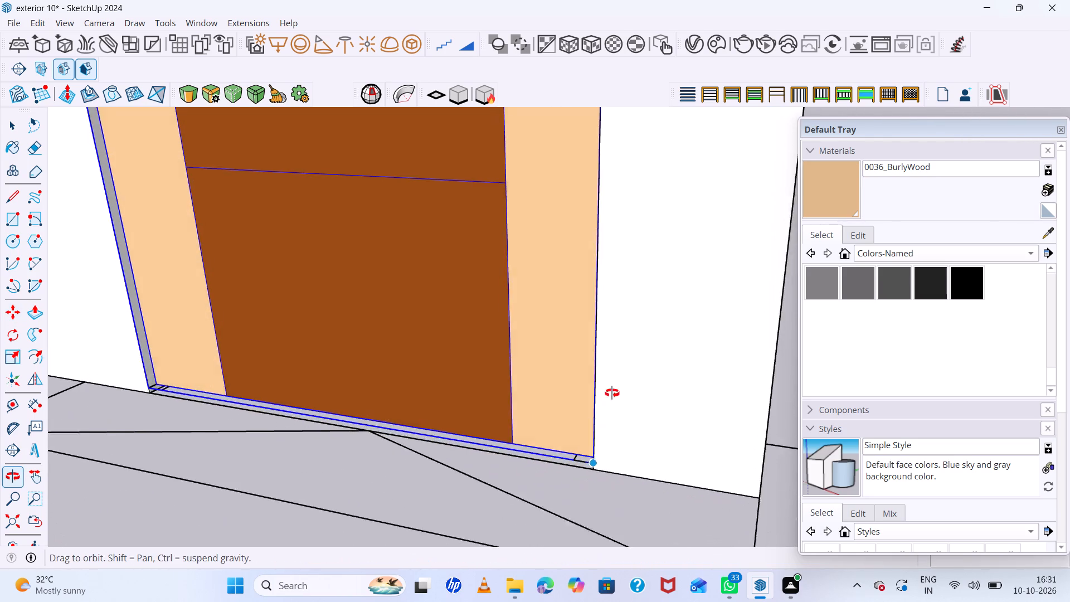
middle_drag(612, 393, 615, 390)
scroll(372, 393, down, 3)
middle_drag(371, 389, 344, 453)
scroll(398, 391, down, 6)
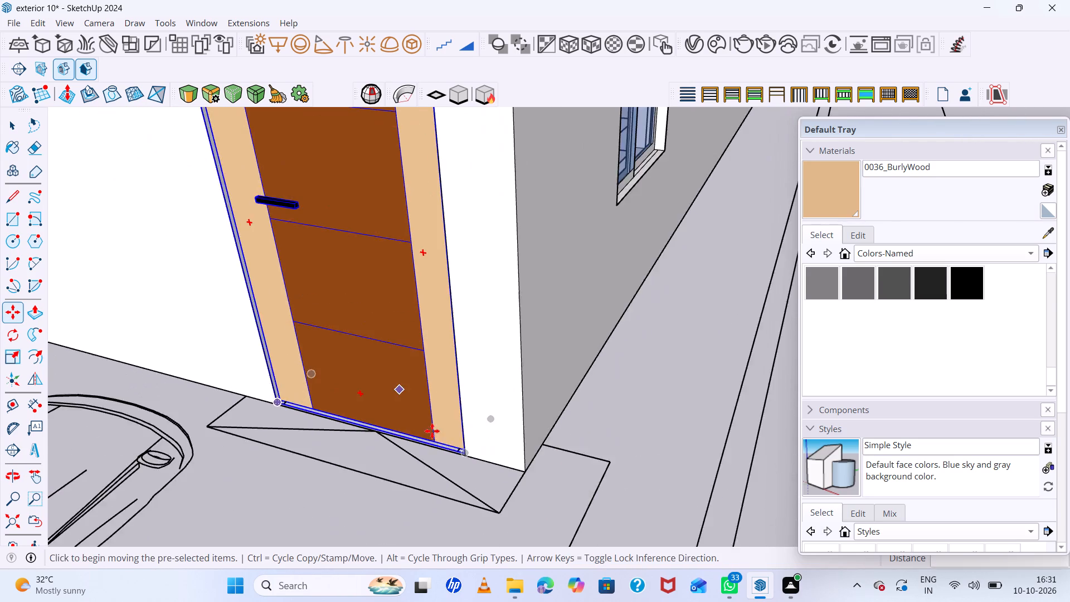
scroll(443, 447, up, 5)
middle_drag(500, 489, 636, 509)
scroll(587, 444, down, 19)
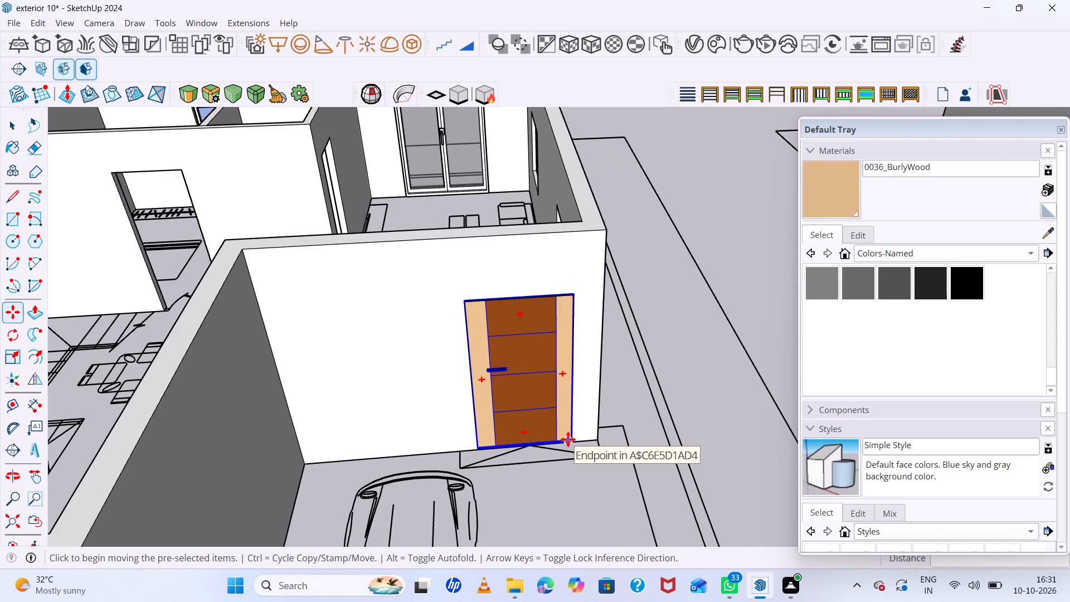
Copy the entrance door by its bottom corner to the doorway in the wall behind the dining table.
click(568, 439)
scroll(265, 355, down, 6)
middle_drag(355, 339, 448, 334)
scroll(396, 280, down, 7)
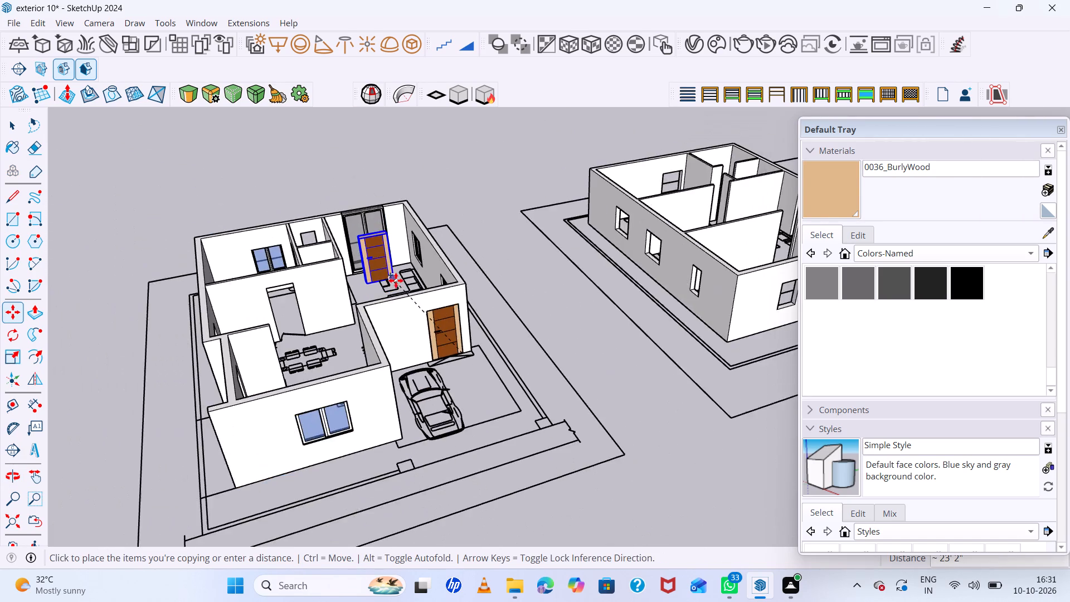
scroll(396, 280, down, 5)
scroll(322, 285, up, 6)
scroll(342, 329, up, 15)
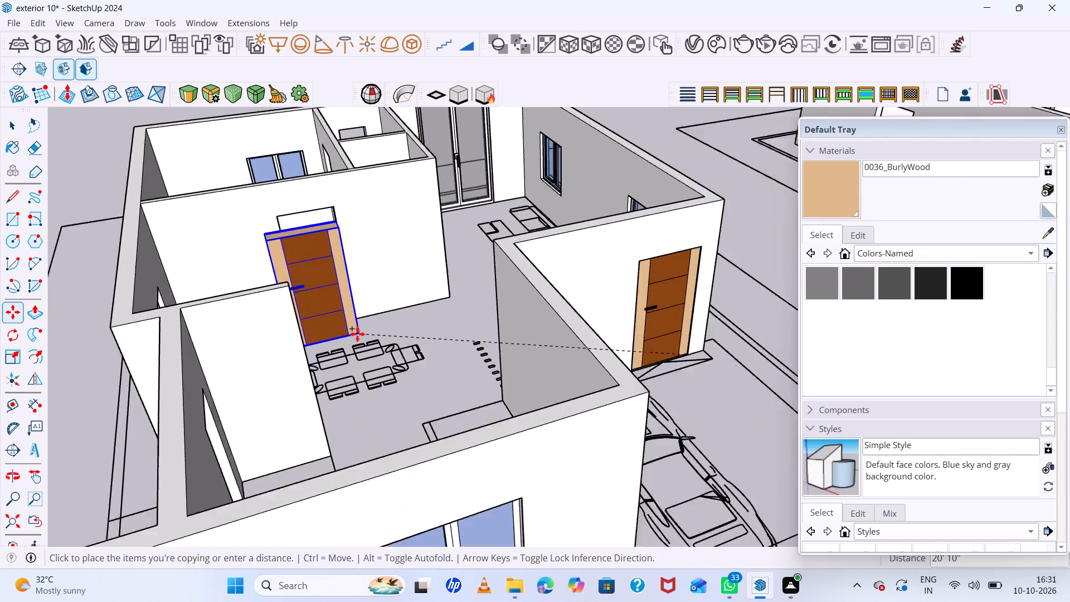
scroll(357, 334, up, 8)
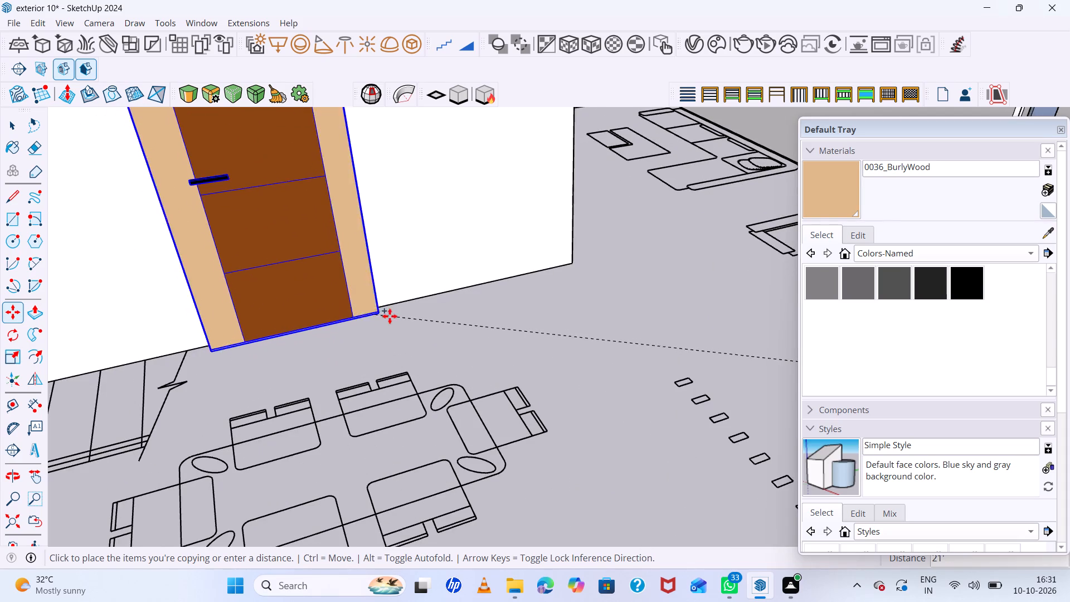
click(381, 308)
Move the copied door about 3" so its other bottom corner meets the doorway's bottom corner.
scroll(273, 328, up, 10)
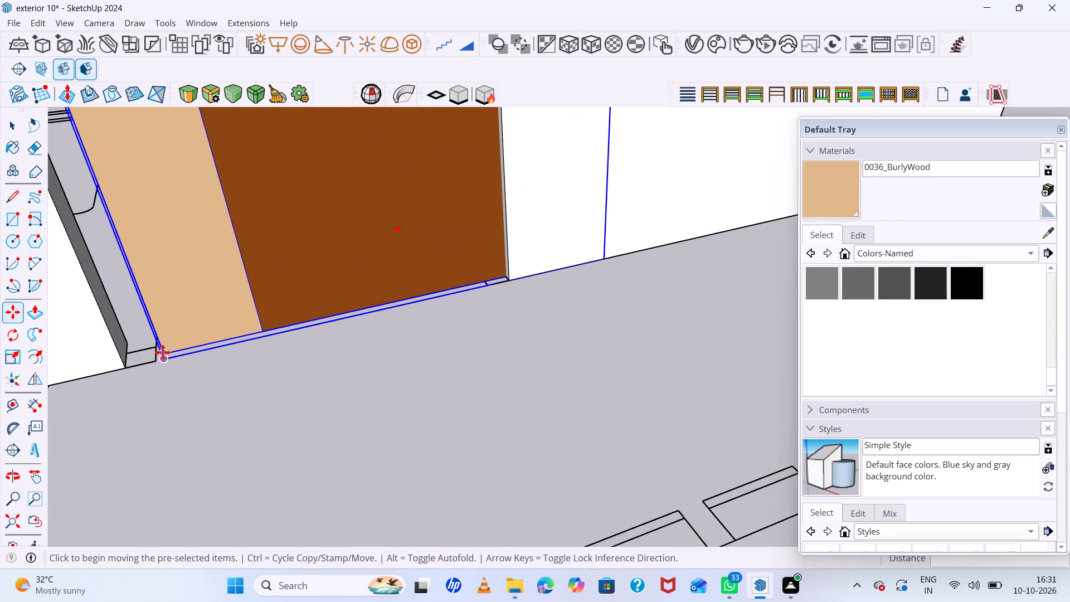
click(163, 360)
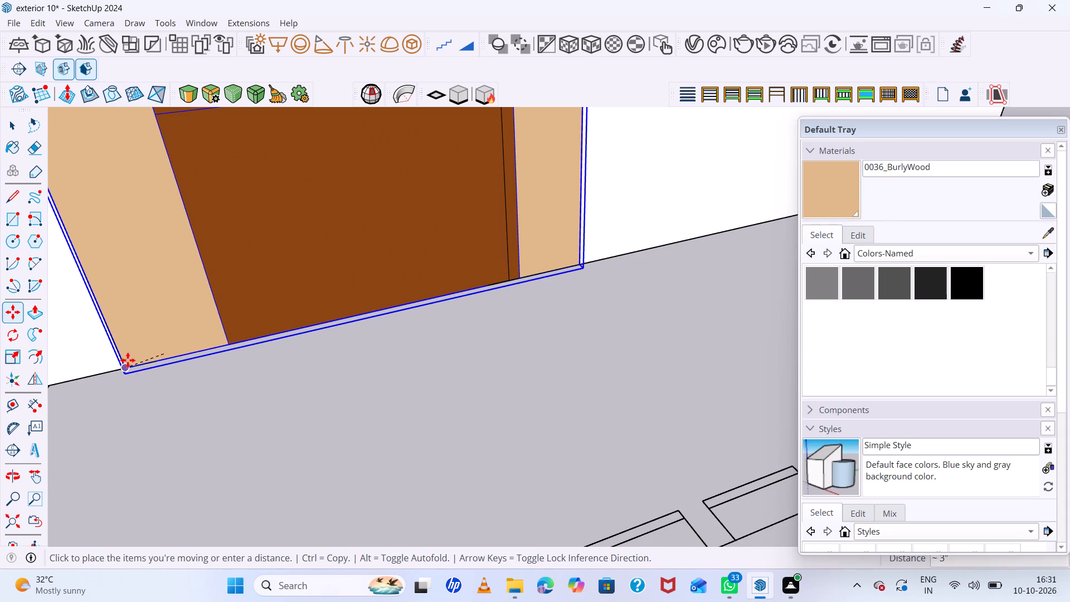
click(130, 367)
Scale the copied door narrower to match the width of the doorway behind the dining table.
scroll(255, 369, down, 9)
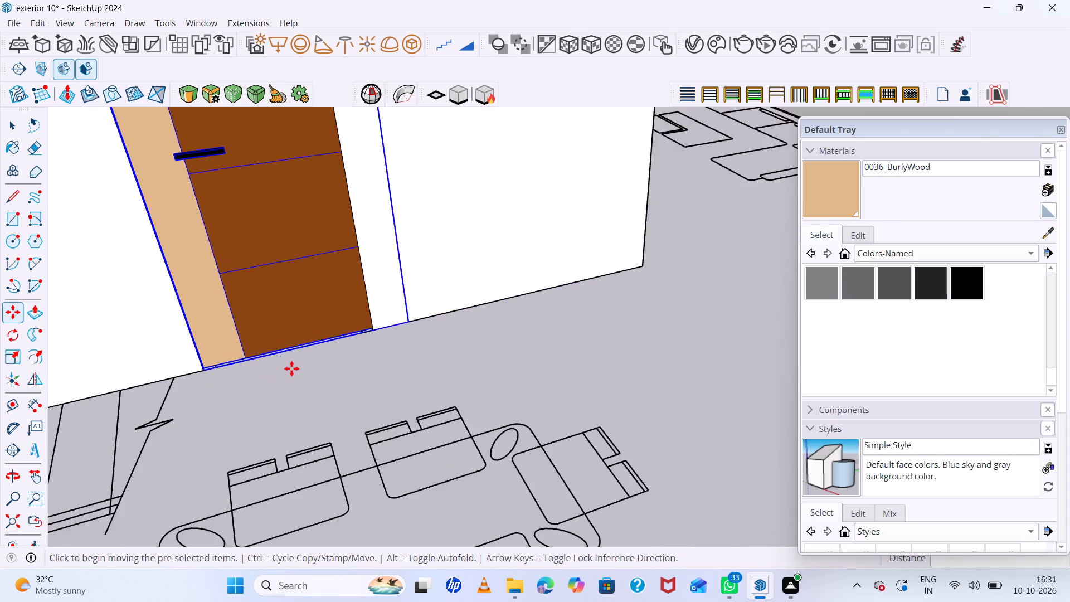
scroll(291, 368, down, 6)
key(s)
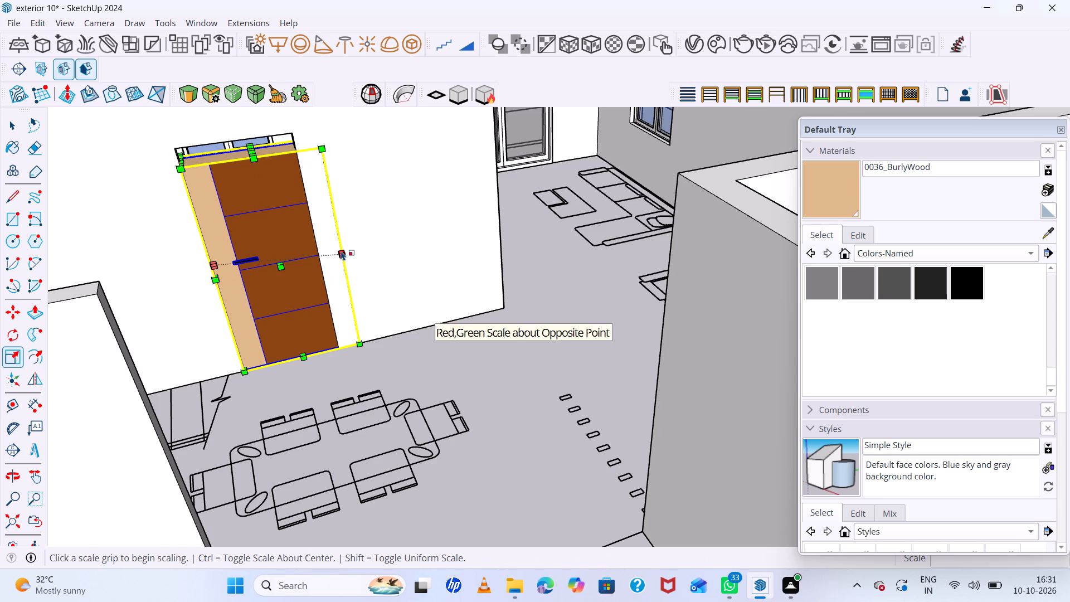
click(341, 251)
click(315, 255)
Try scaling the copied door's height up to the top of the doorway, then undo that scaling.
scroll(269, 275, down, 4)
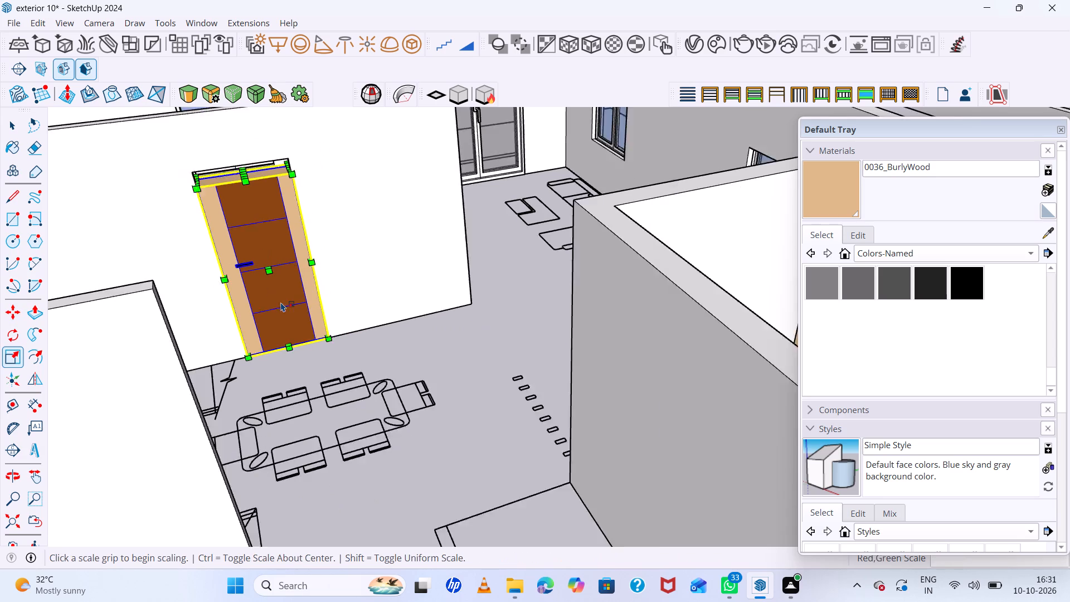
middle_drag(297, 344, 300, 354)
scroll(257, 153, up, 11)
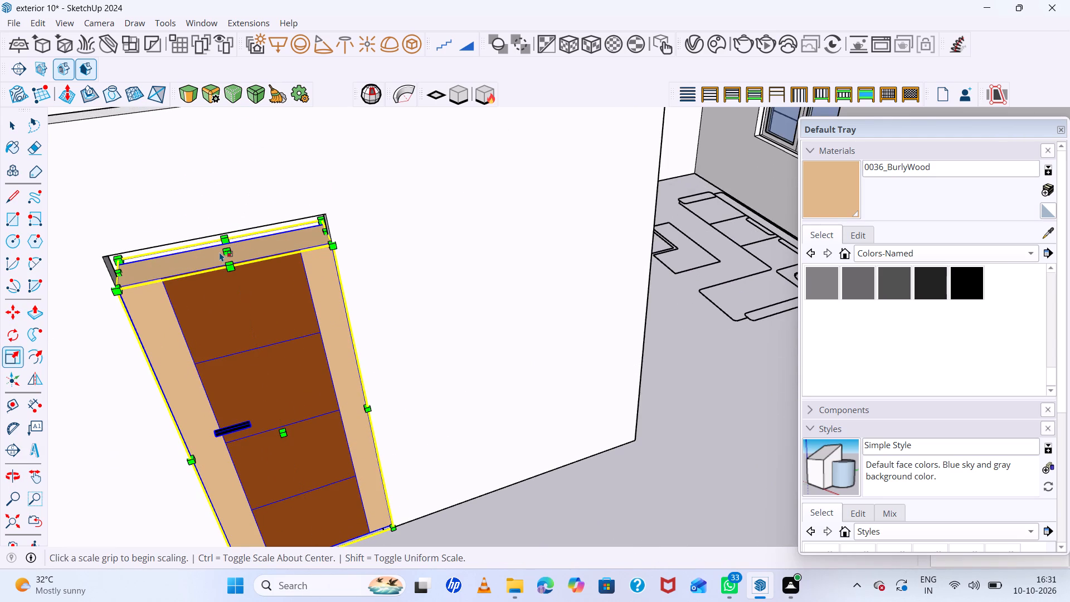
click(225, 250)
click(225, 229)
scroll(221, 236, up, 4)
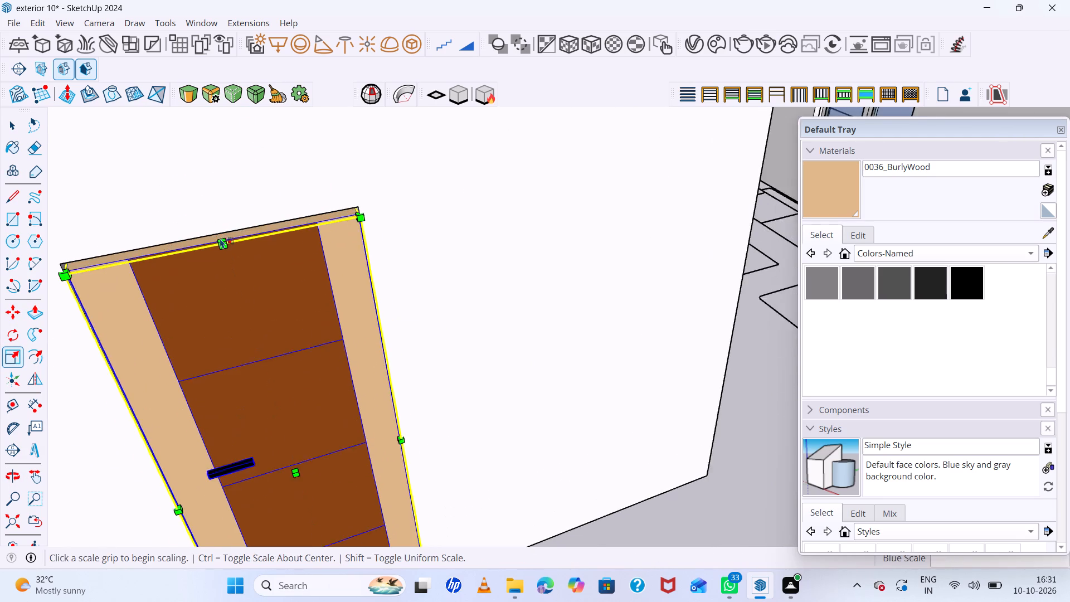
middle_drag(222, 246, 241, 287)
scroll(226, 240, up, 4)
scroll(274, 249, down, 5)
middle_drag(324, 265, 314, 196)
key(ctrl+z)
Scale the copied door's height up to the top of the doorway behind the dining table.
scroll(248, 215, up, 4)
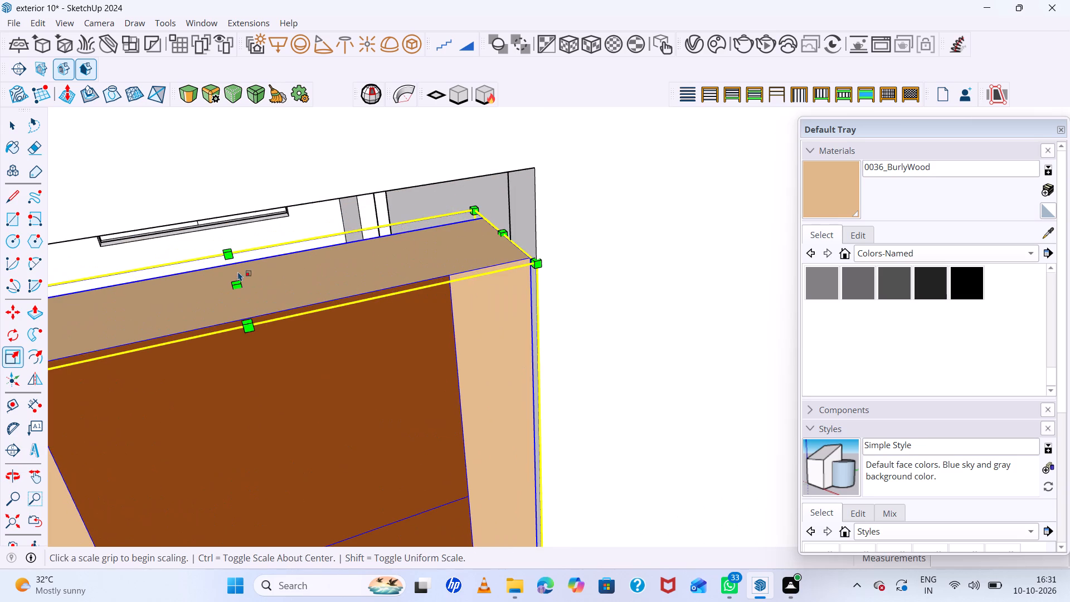
click(237, 281)
click(241, 212)
Copy the narrowed door from the dining wall onto the open floor beside the dining table, about 9' 7" away.
scroll(358, 244, down, 7)
scroll(453, 262, up, 5)
scroll(460, 269, down, 20)
scroll(460, 269, down, 11)
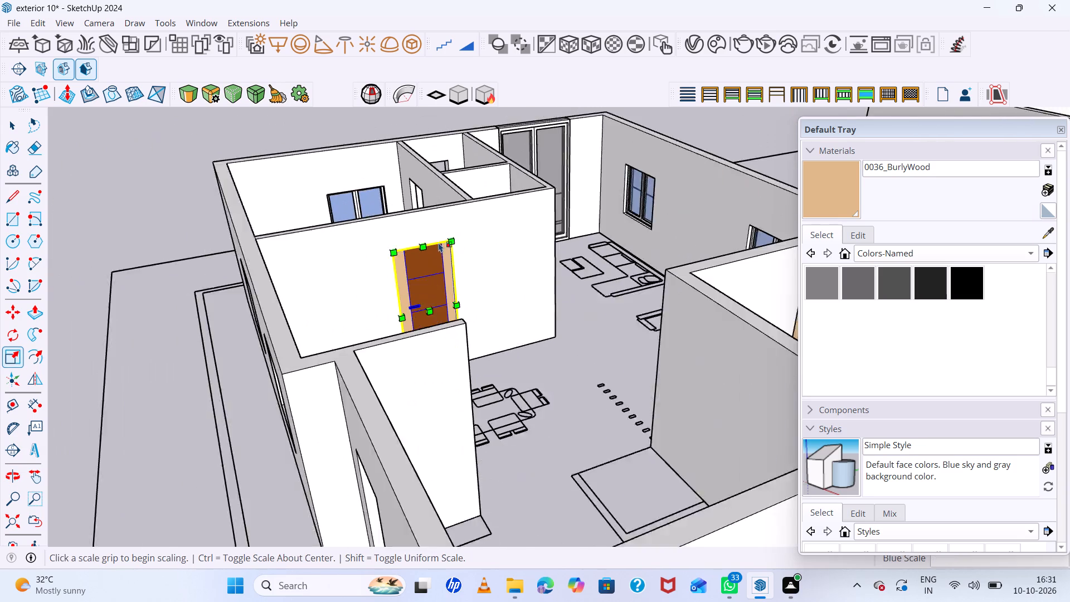
middle_drag(541, 240, 139, 316)
scroll(284, 202, up, 7)
scroll(397, 183, up, 2)
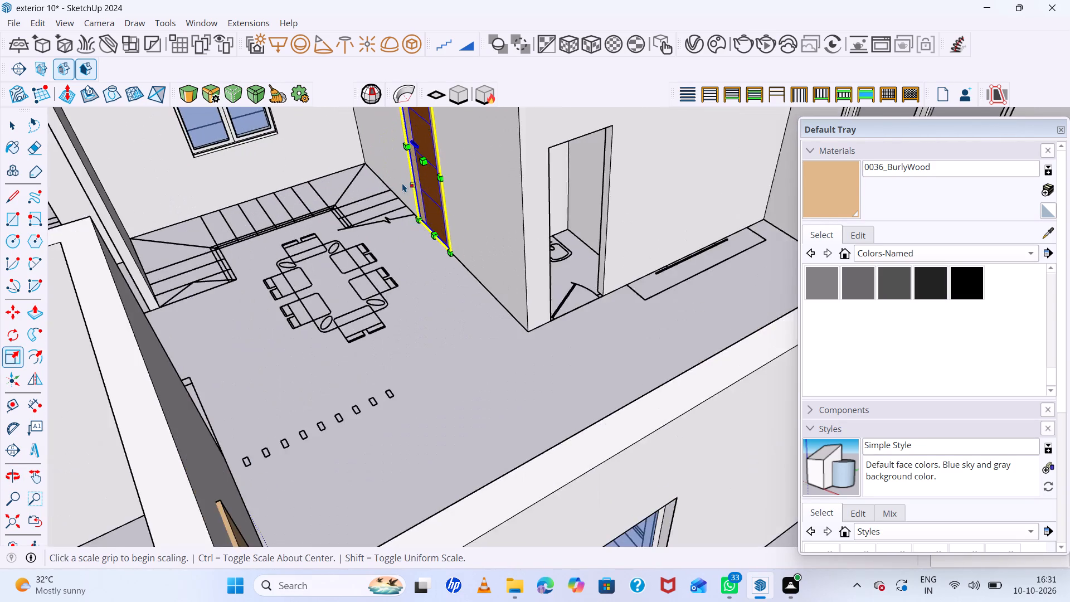
scroll(402, 183, up, 3)
key(space)
click(443, 180)
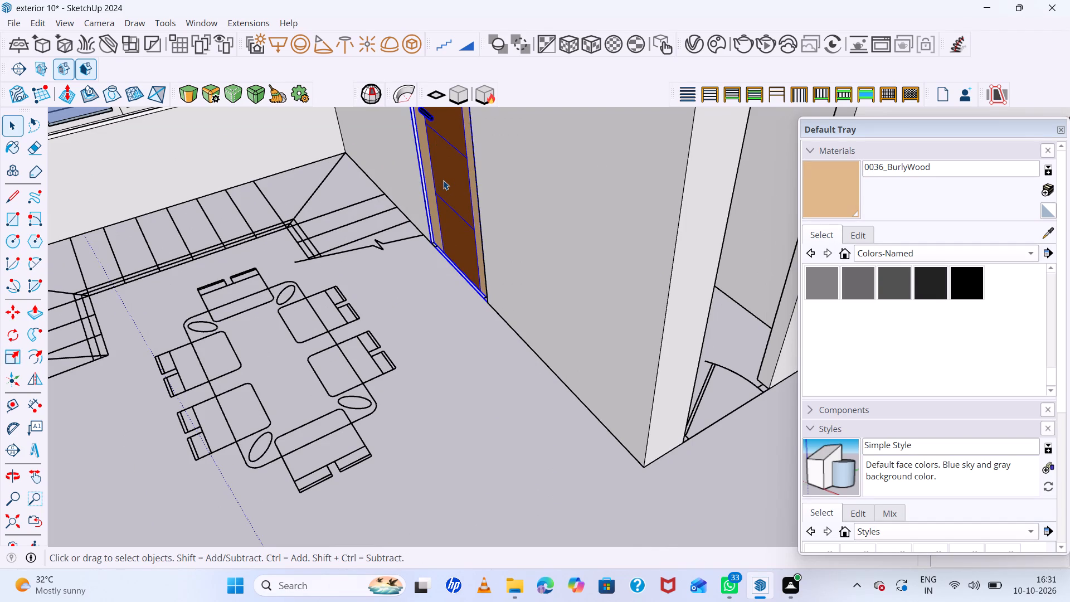
key(m)
click(484, 302)
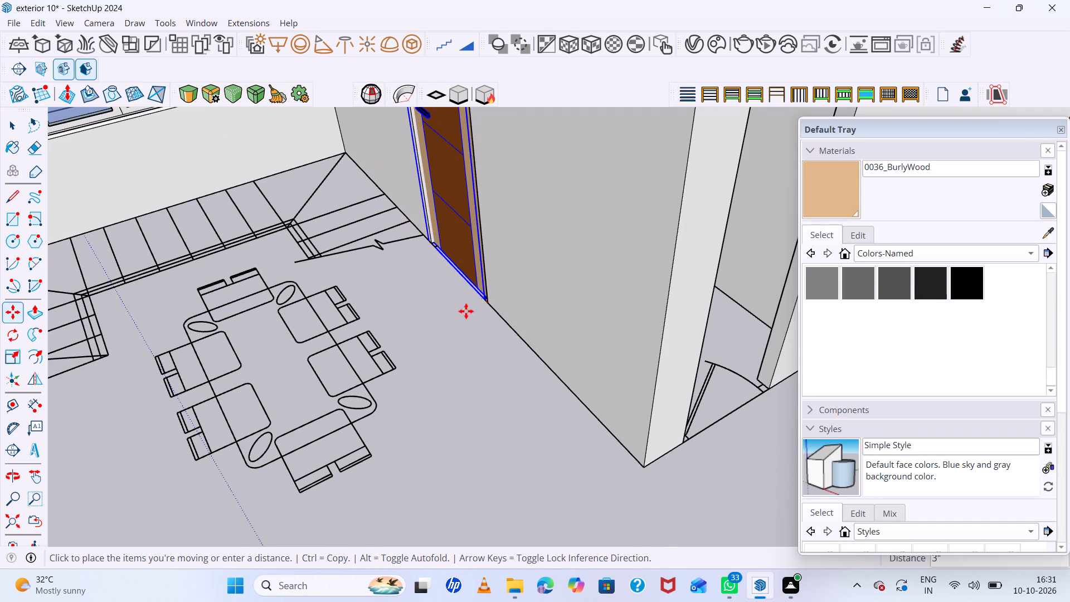
scroll(411, 297, down, 13)
scroll(434, 344, down, 3)
middle_drag(493, 352, 429, 410)
scroll(466, 332, up, 4)
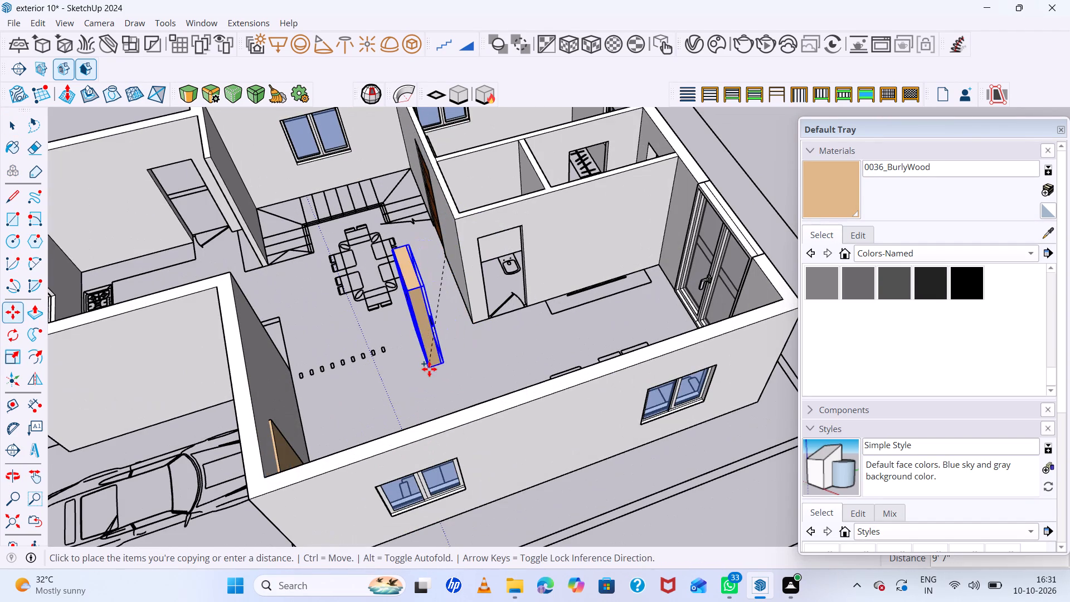
click(429, 369)
Rotate the new door copy 90 degrees on the floor plane to line up with the washroom wall.
scroll(466, 352, up, 3)
key(q)
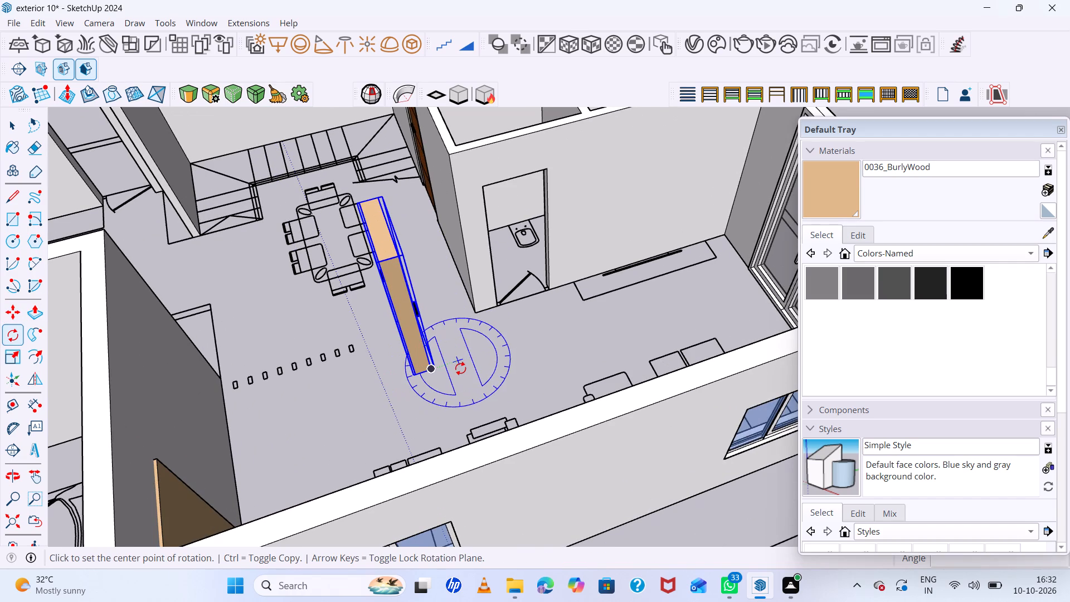
click(455, 368)
click(583, 328)
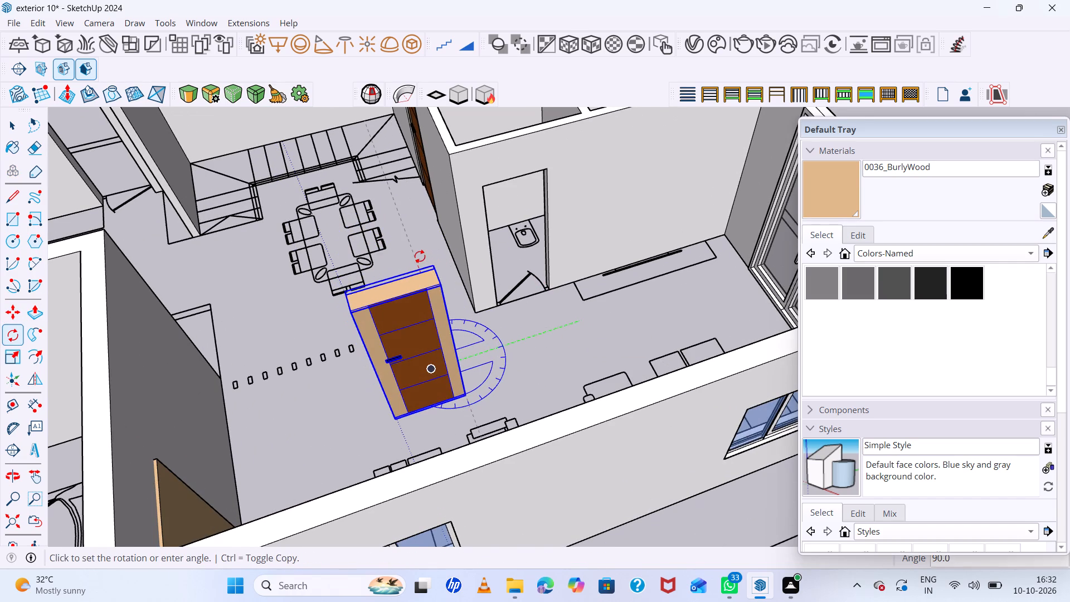
double_click(412, 256)
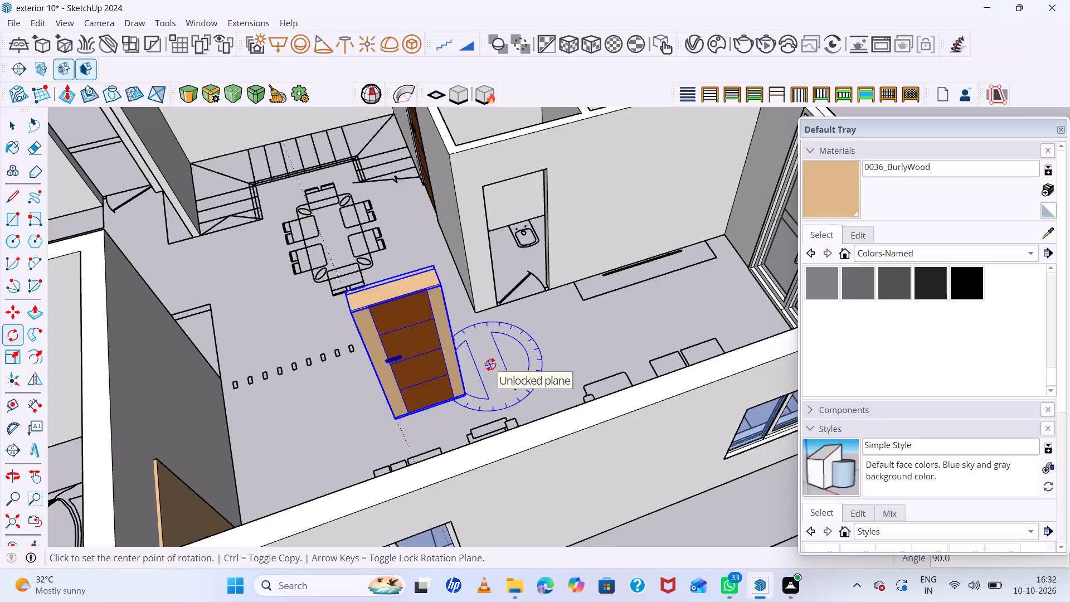
Move the rotated door by its bottom corner to the bottom corner of the washroom doorway.
key(m)
scroll(436, 423, up, 6)
click(367, 415)
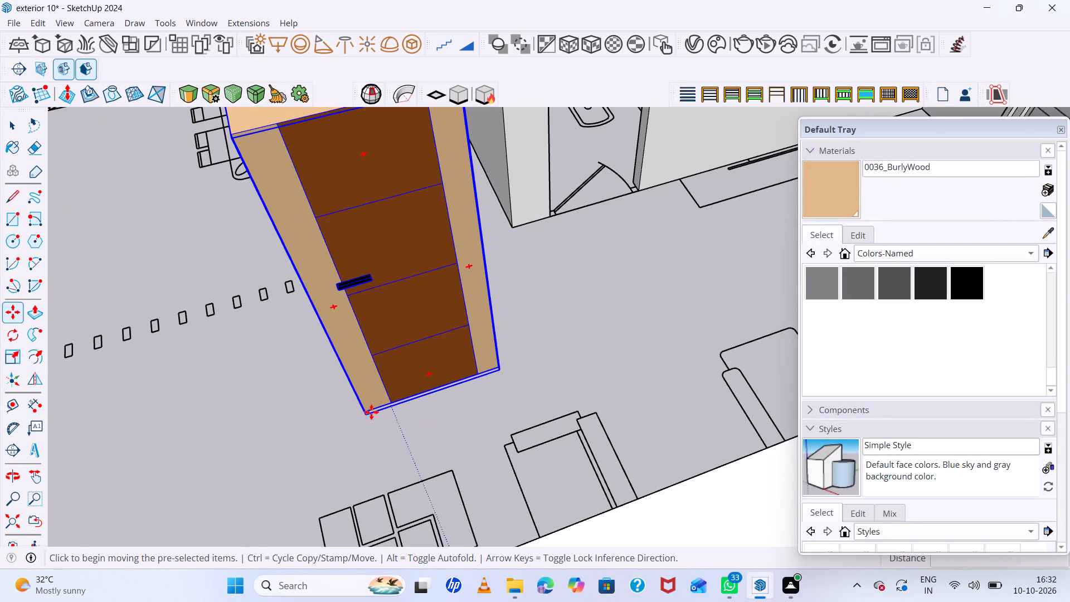
scroll(573, 344, down, 9)
scroll(584, 278, up, 5)
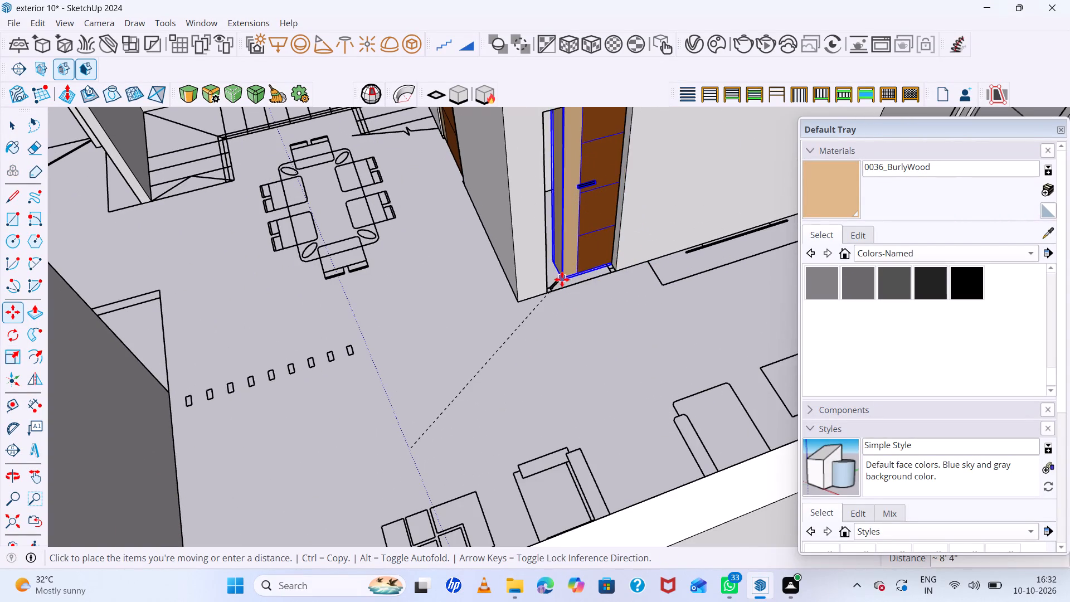
scroll(549, 290, up, 5)
click(547, 292)
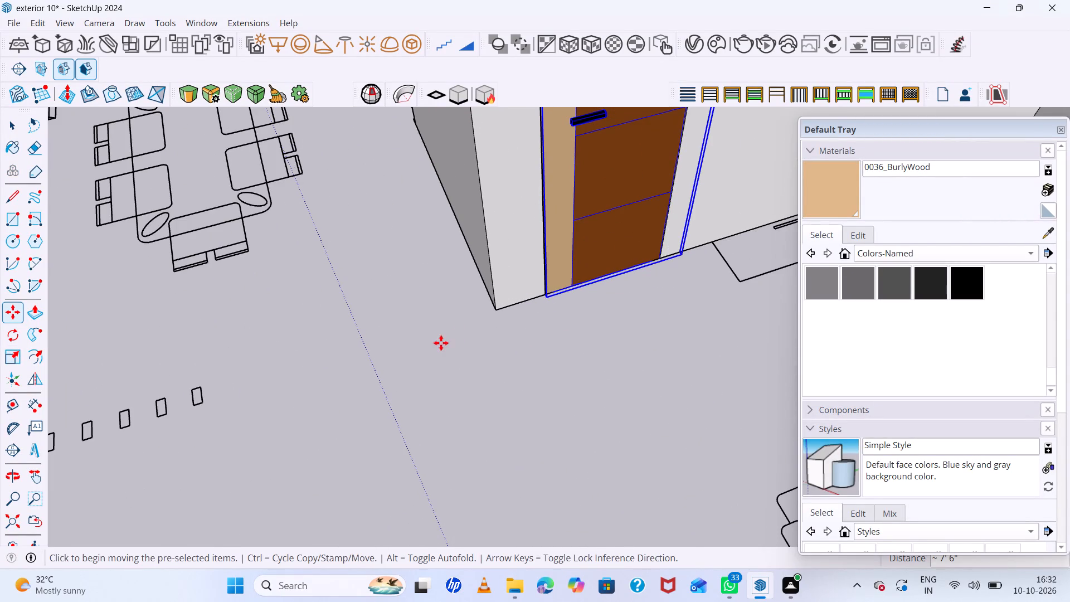
Scale the washroom door's width down to the doorway's far side edge, at a red-green factor of about 0.85, 0.92.
scroll(439, 346, down, 7)
scroll(538, 291, down, 7)
scroll(577, 220, up, 4)
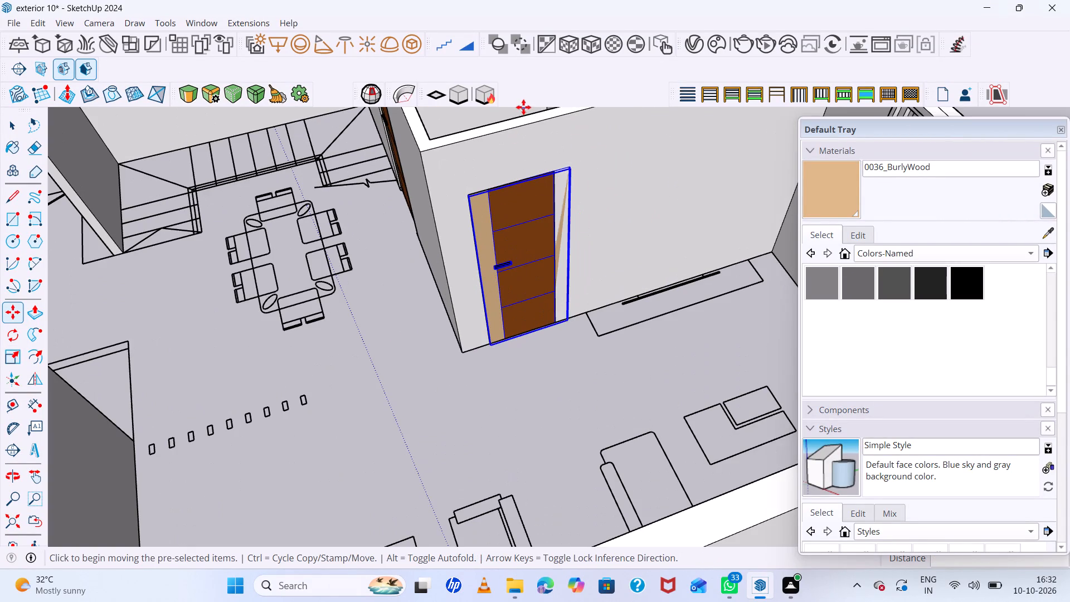
key(s)
scroll(572, 153, up, 1)
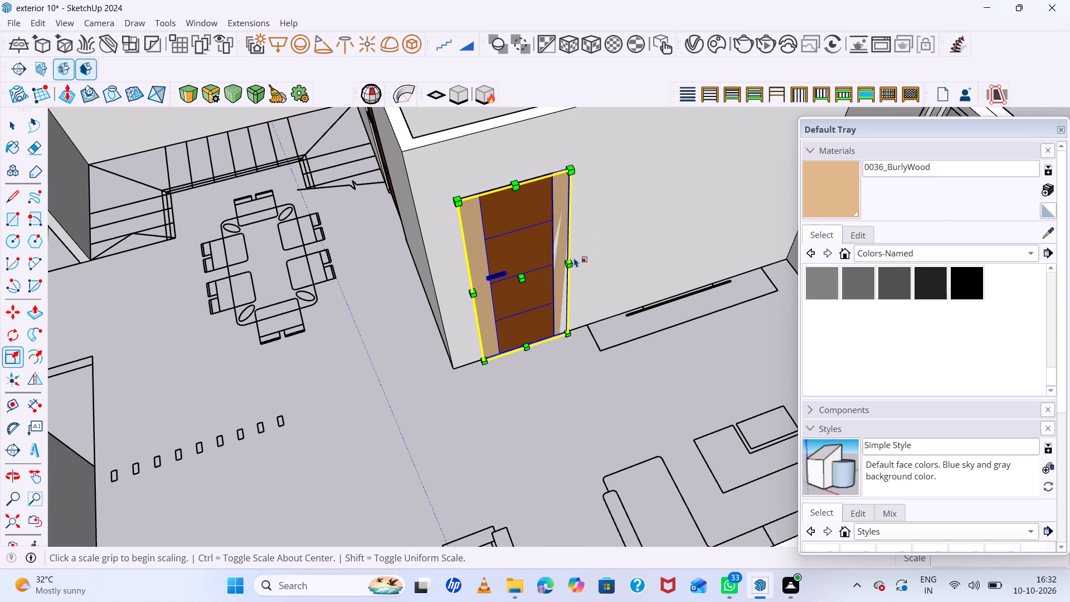
click(571, 260)
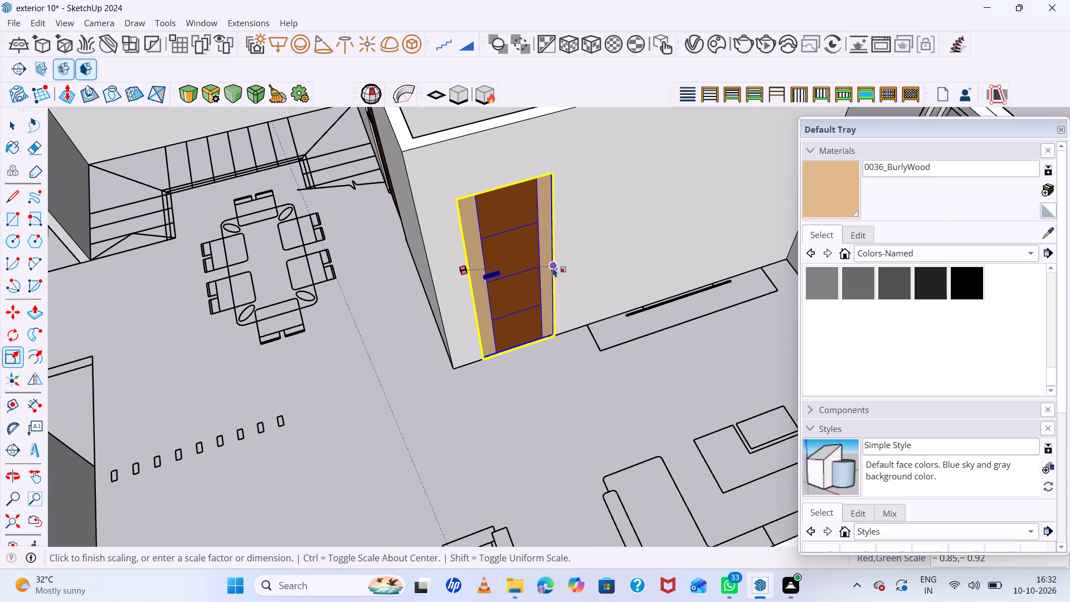
click(553, 268)
Scale the washroom door's height by about 1.02 up to the top of the doorway.
scroll(499, 186, up, 4)
click(514, 188)
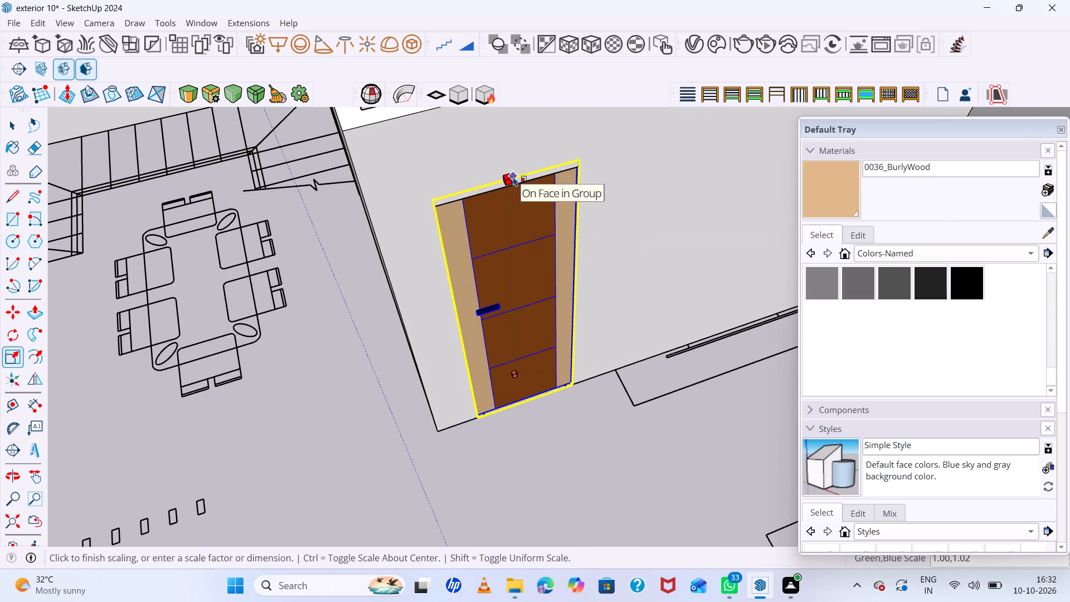
click(513, 182)
scroll(479, 202, down, 6)
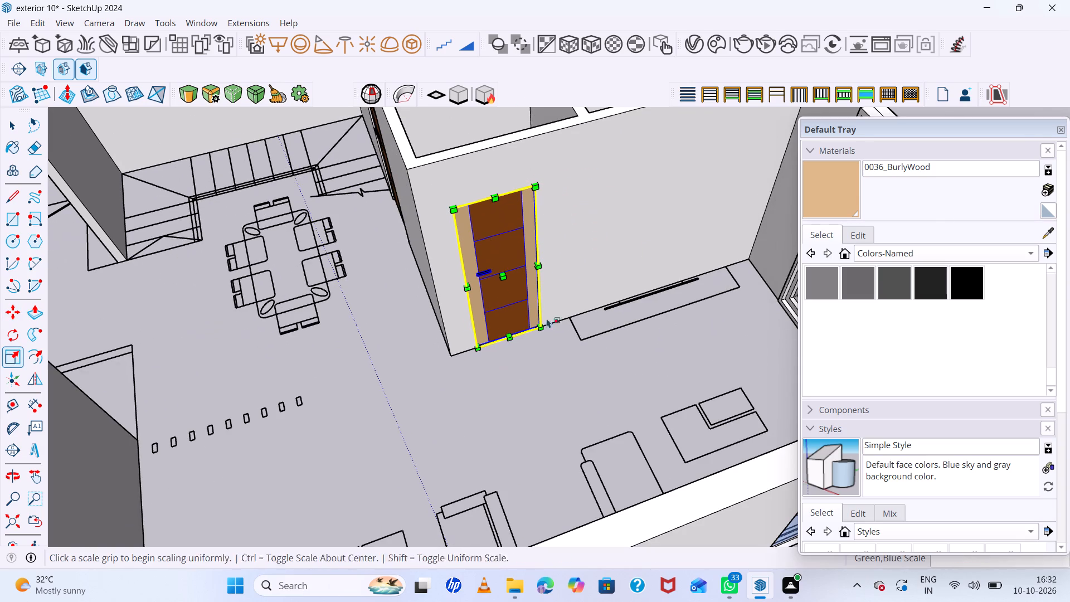
key(space)
click(529, 365)
Move the washroom door 1" outward by its bottom corner, so it stands proud of the wall face.
scroll(463, 373, up, 1)
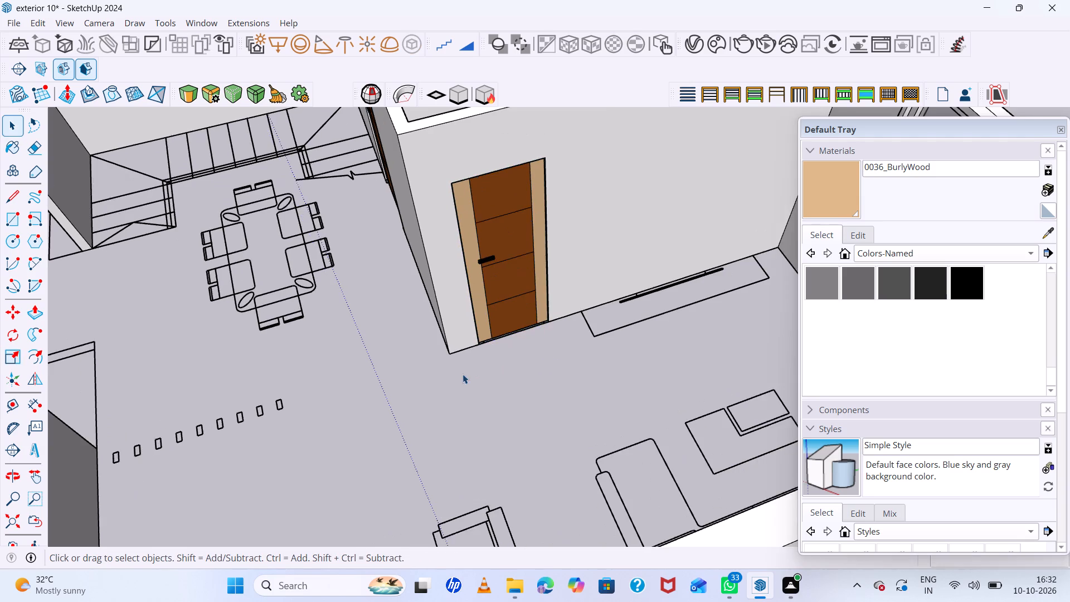
middle_drag(477, 370, 764, 337)
scroll(763, 329, up, 1)
scroll(564, 275, down, 16)
scroll(501, 289, up, 7)
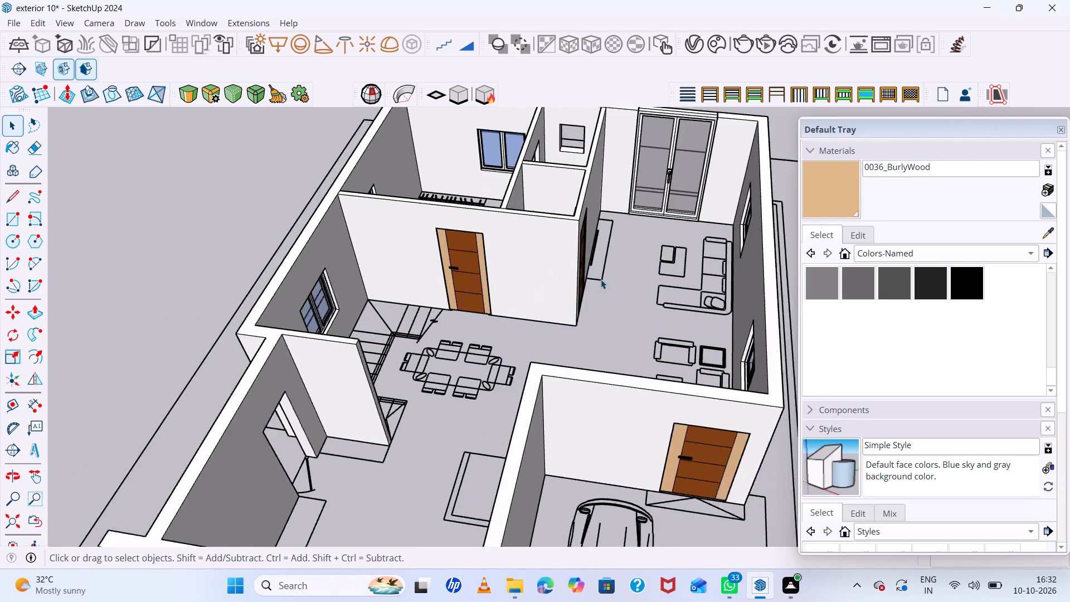
scroll(601, 279, up, 2)
middle_drag(585, 279, 441, 287)
scroll(640, 242, up, 13)
middle_drag(581, 261, 483, 292)
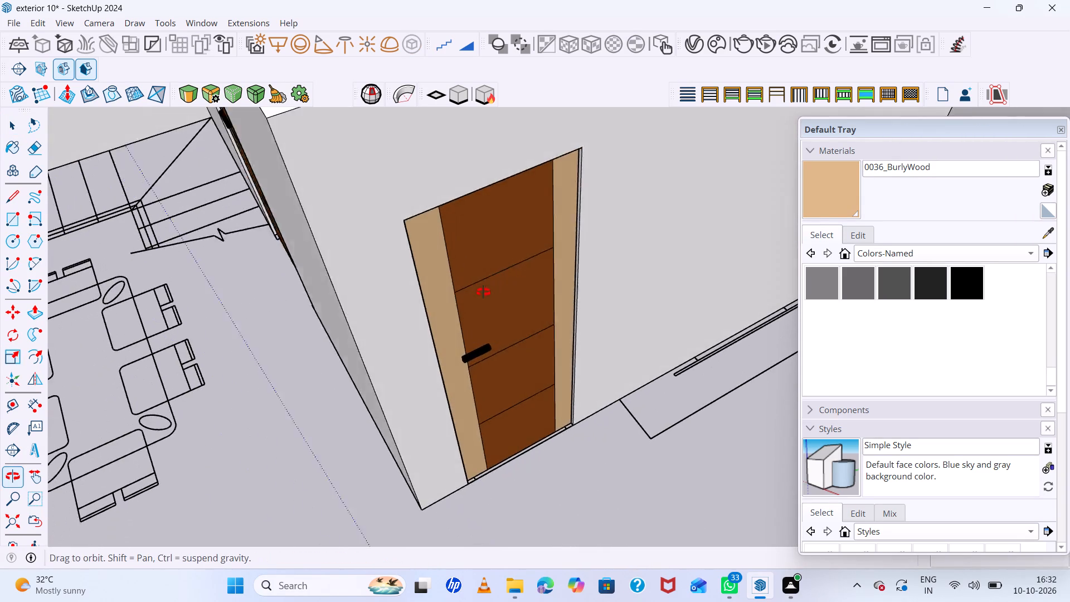
middle_drag(483, 292, 288, 249)
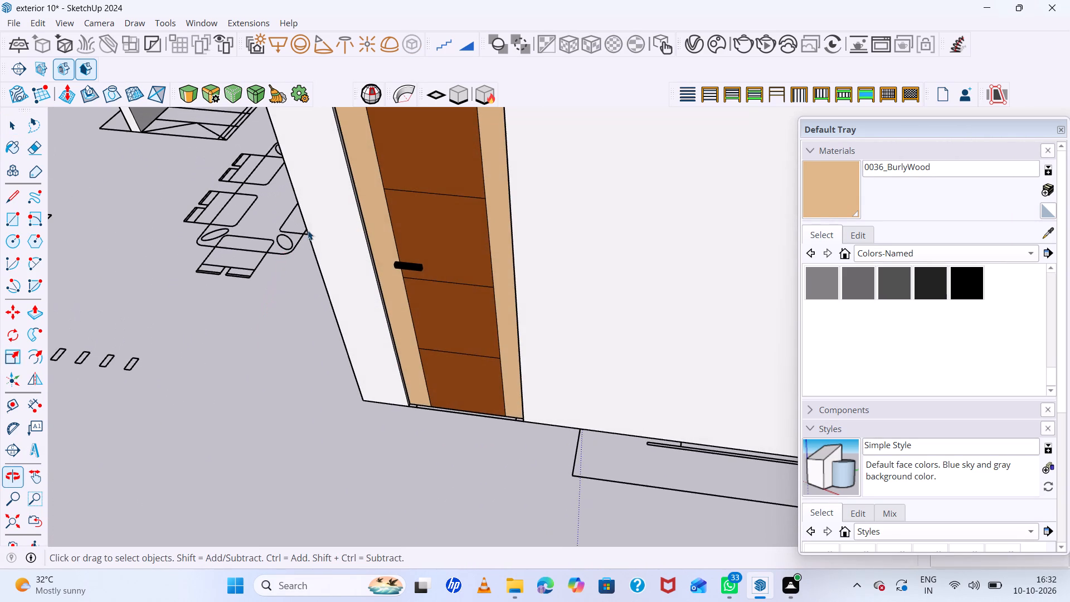
click(465, 237)
key(m)
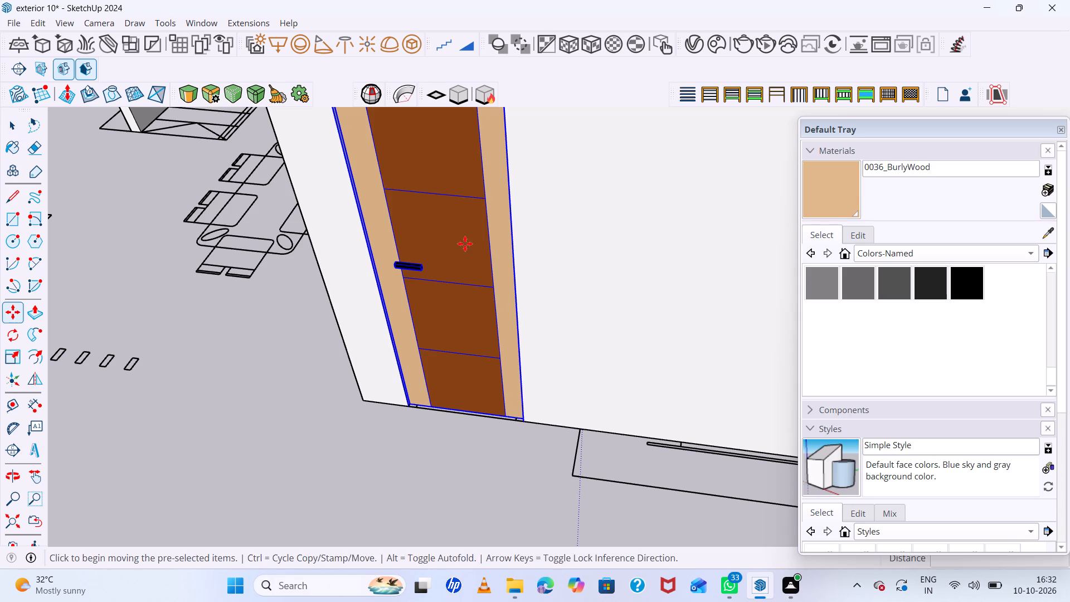
scroll(533, 407, up, 18)
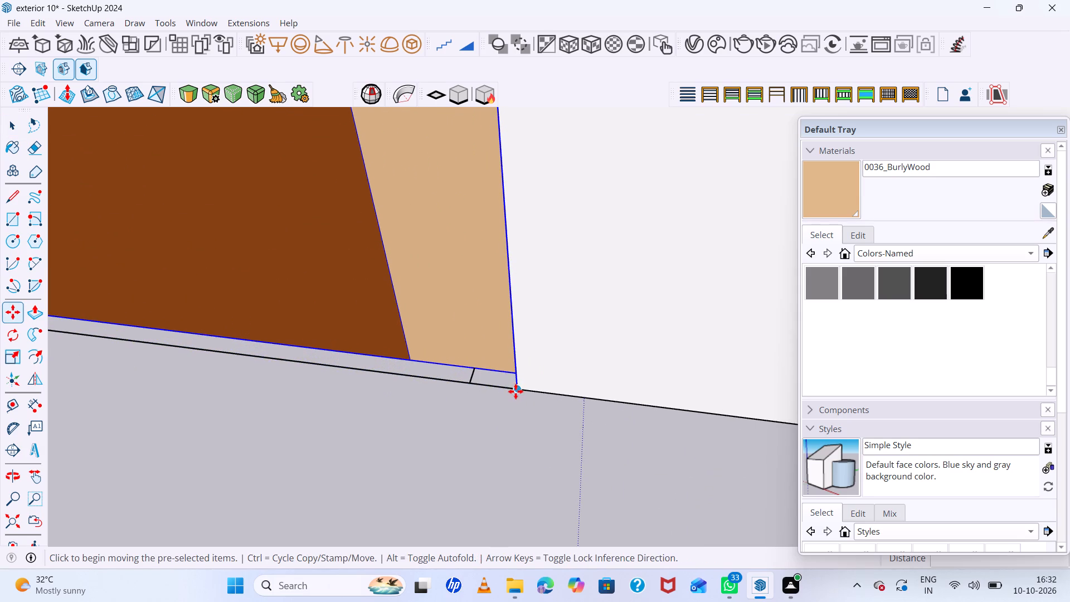
click(515, 391)
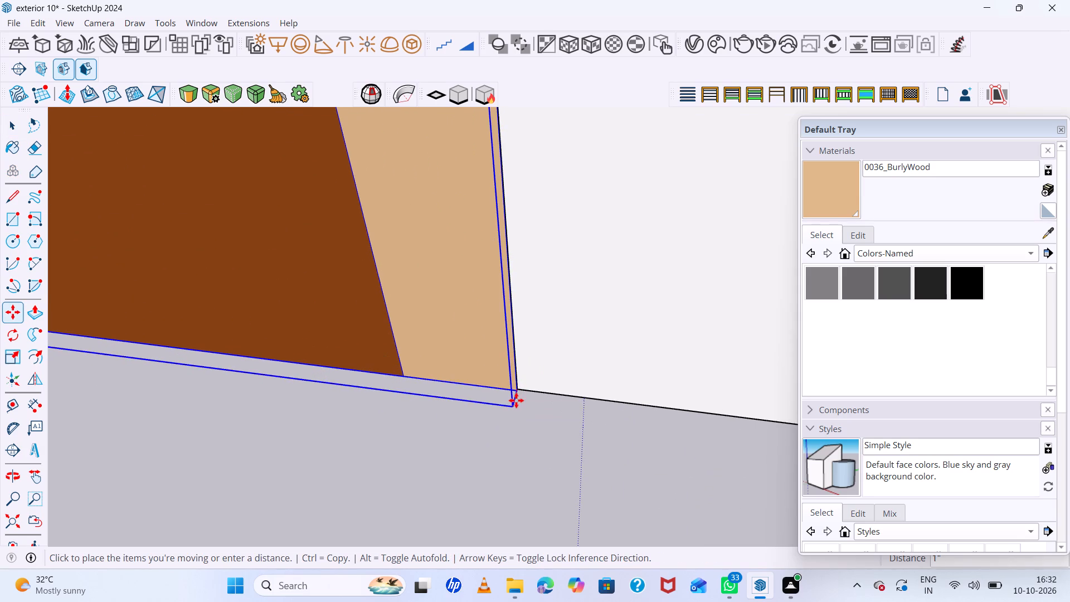
click(516, 400)
scroll(543, 402, down, 6)
key(space)
click(547, 439)
scroll(547, 439, down, 7)
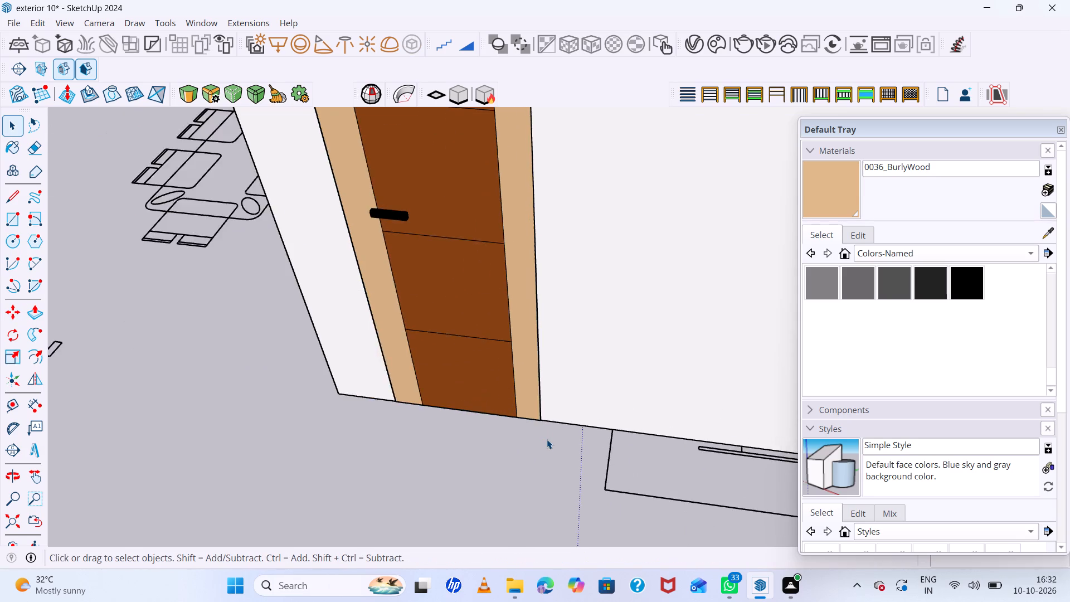
scroll(551, 428, down, 9)
Move the door in the dining wall slightly outward by its bottom corner, in front of the wall face.
middle_drag(425, 419, 887, 442)
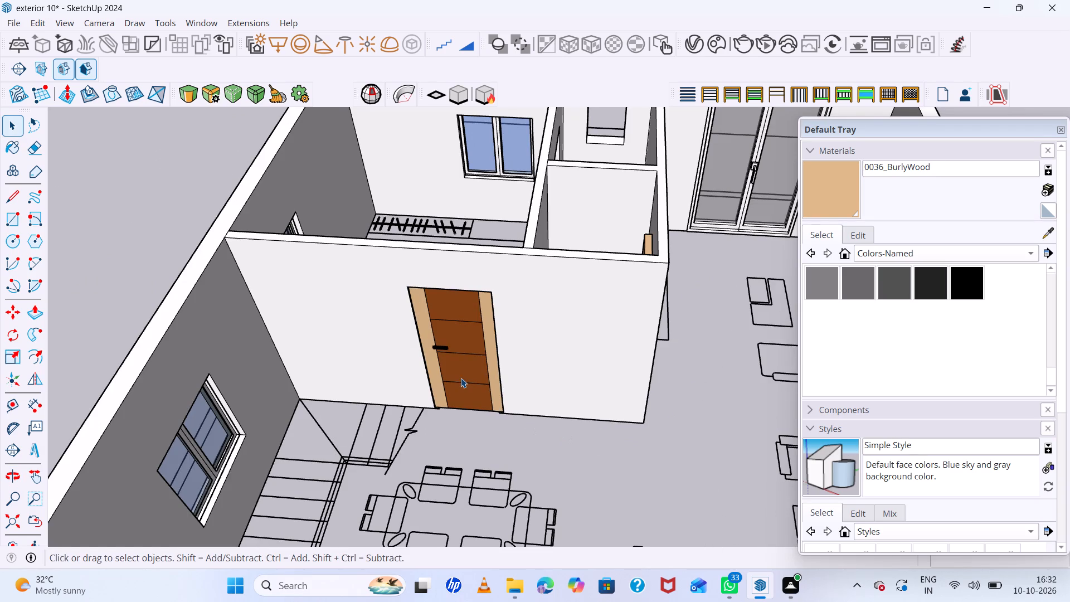
click(461, 378)
scroll(481, 399, up, 12)
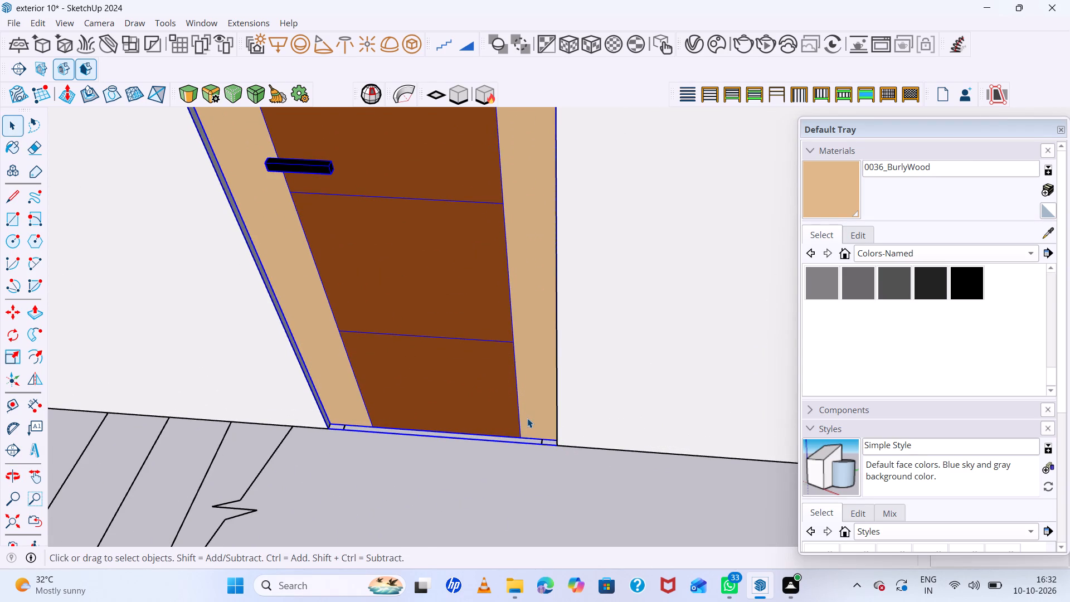
key(m)
scroll(563, 475, up, 12)
click(555, 368)
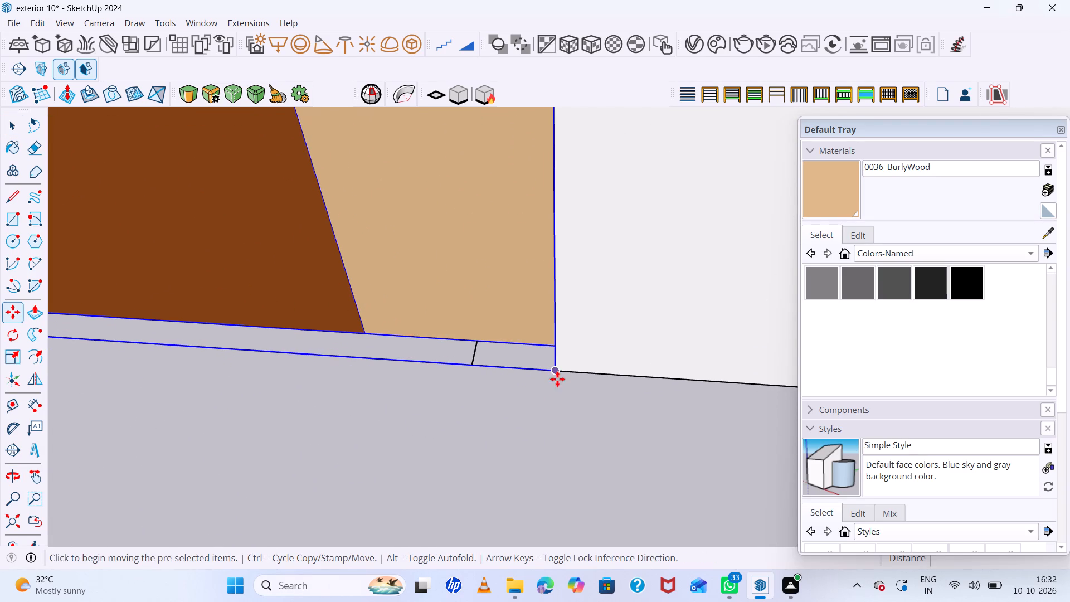
click(557, 389)
scroll(558, 408, down, 5)
key(space)
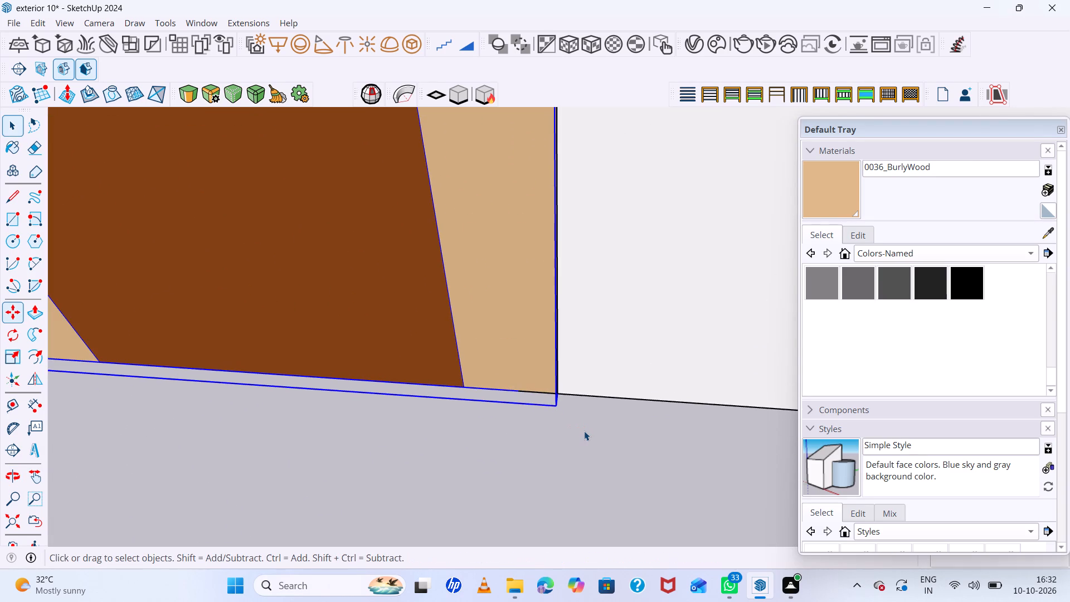
click(584, 431)
scroll(580, 435, down, 20)
scroll(580, 435, down, 18)
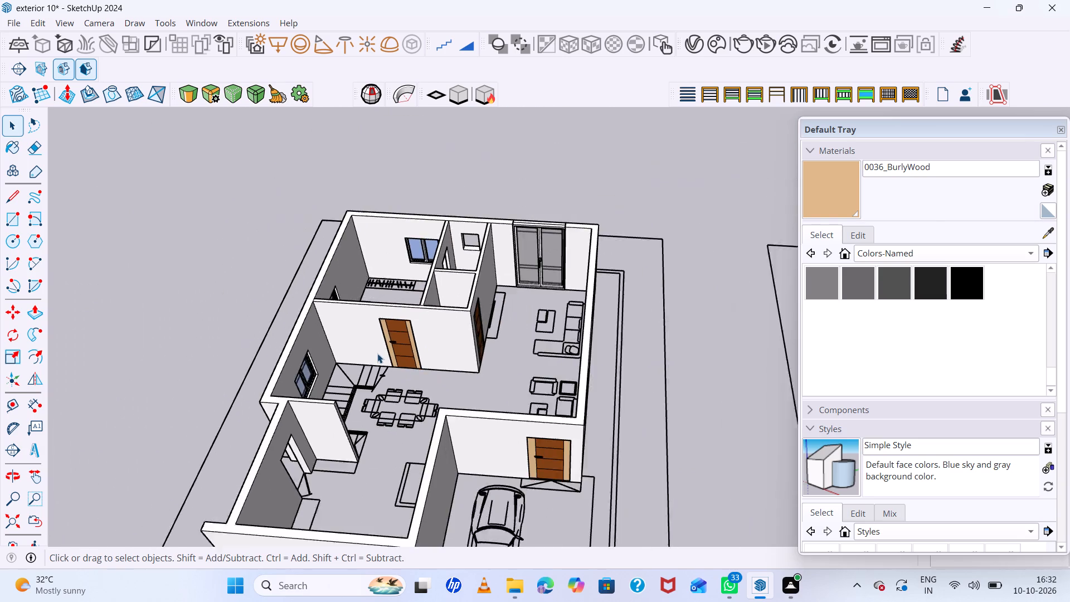
Move the entrance door beside the car porch 1" outward by its bottom corner.
middle_drag(584, 417, 585, 367)
scroll(575, 464, up, 6)
click(517, 428)
scroll(521, 446, up, 5)
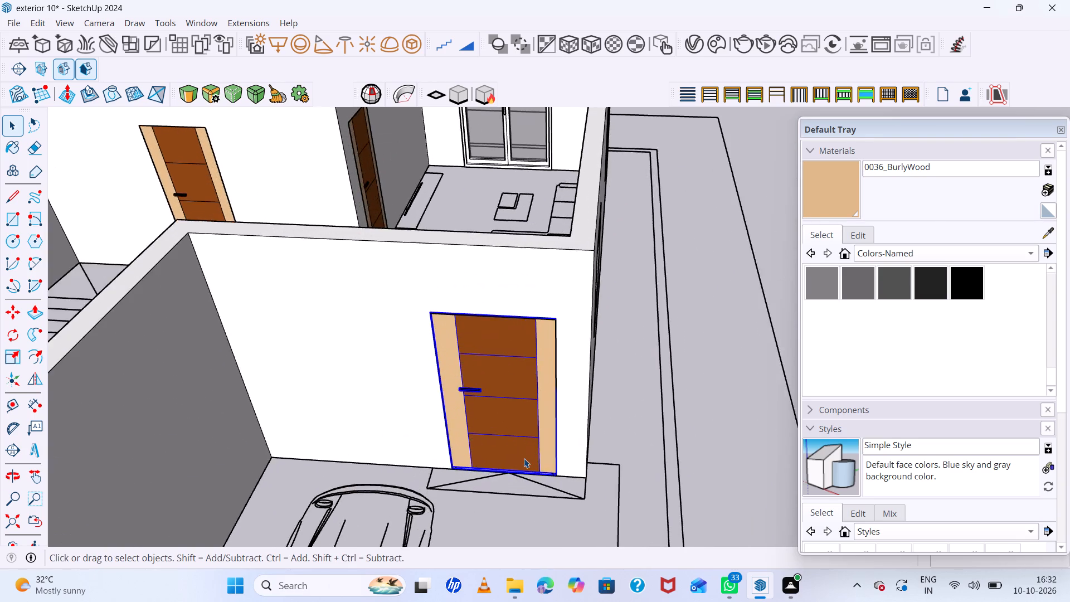
scroll(524, 458, up, 20)
scroll(524, 458, up, 2)
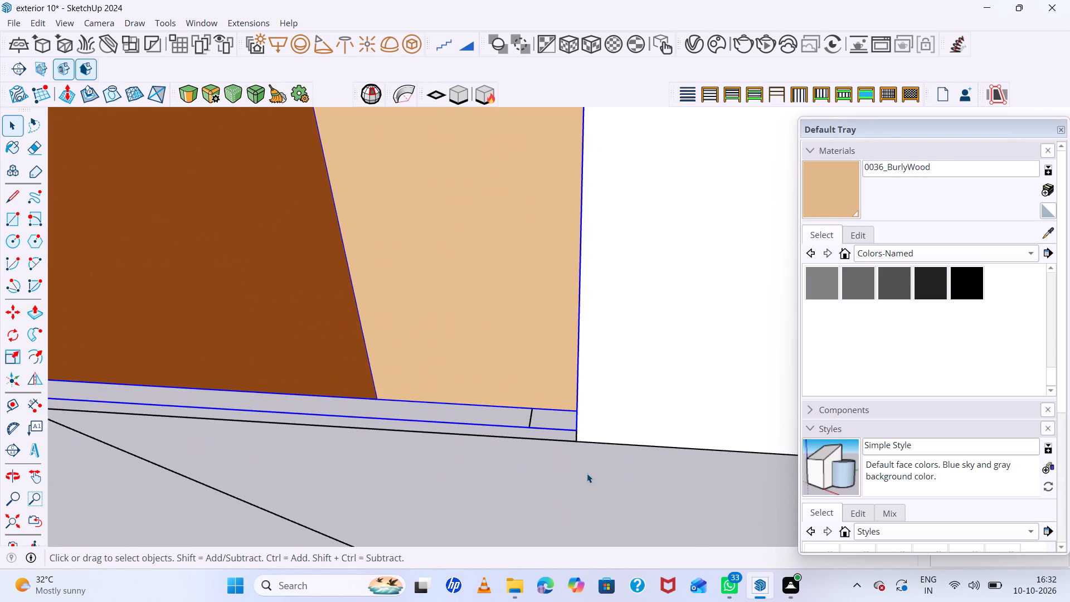
key(m)
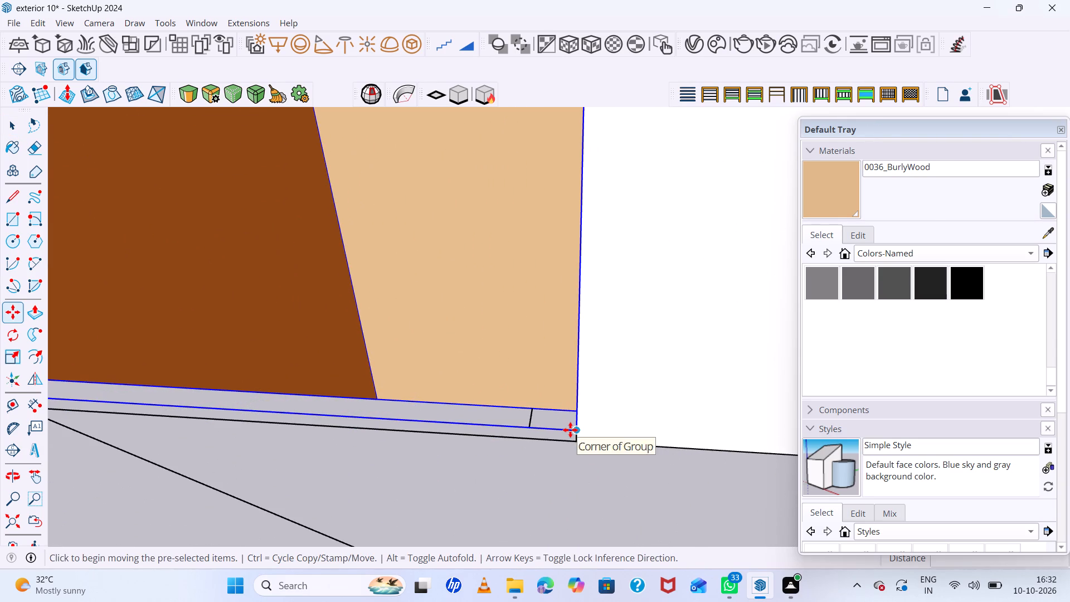
click(570, 430)
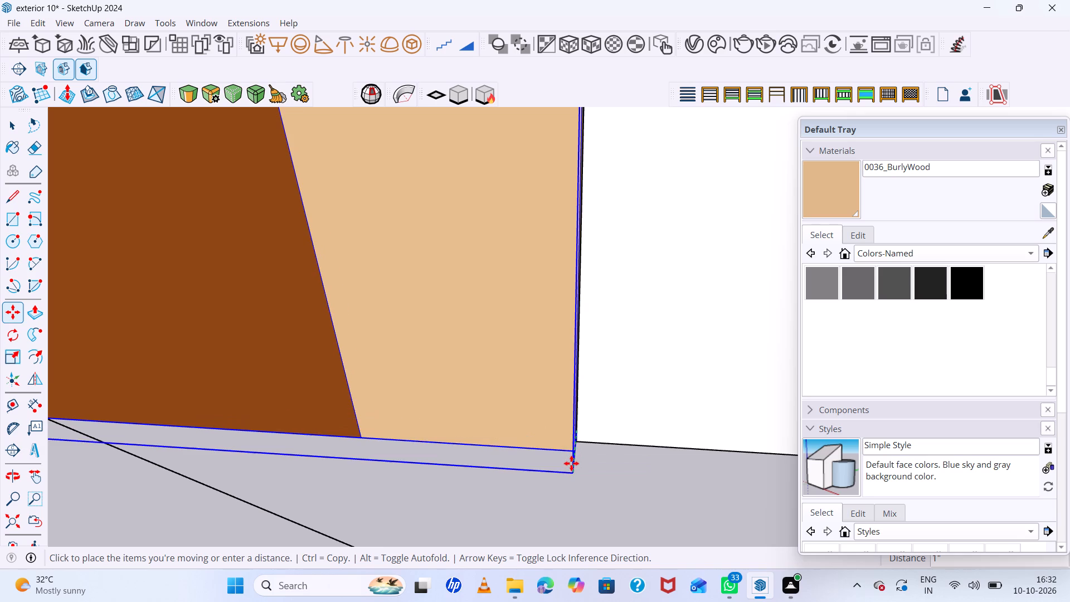
click(573, 459)
Move the entrance door about 1" by its rear bottom corner onto the endpoint of the doorway's bottom edge.
scroll(572, 449, up, 7)
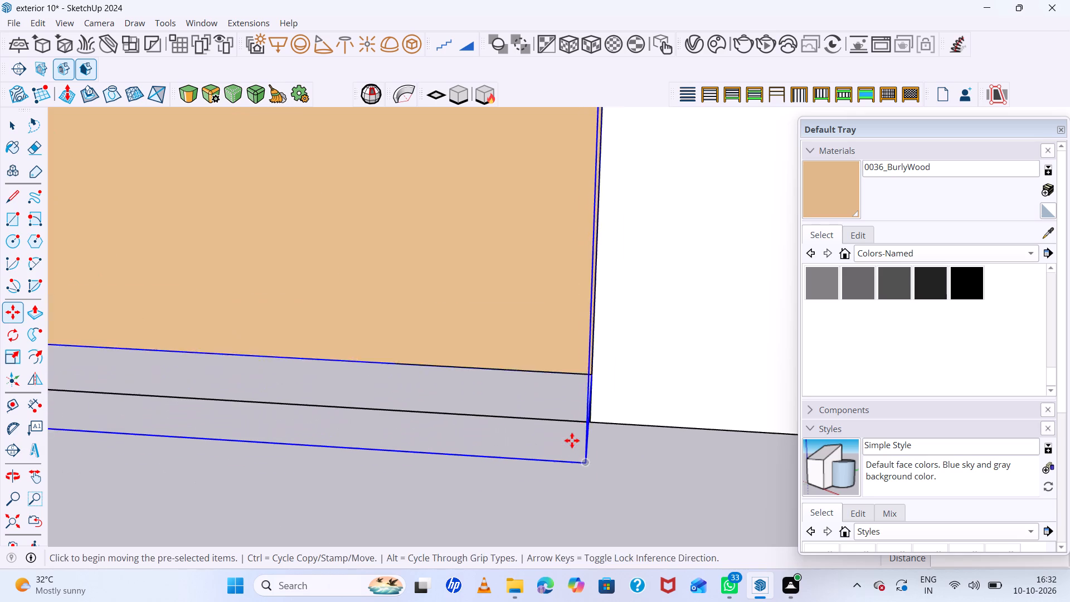
scroll(572, 440, up, 1)
middle_drag(555, 445, 542, 448)
scroll(553, 445, down, 20)
scroll(553, 445, down, 12)
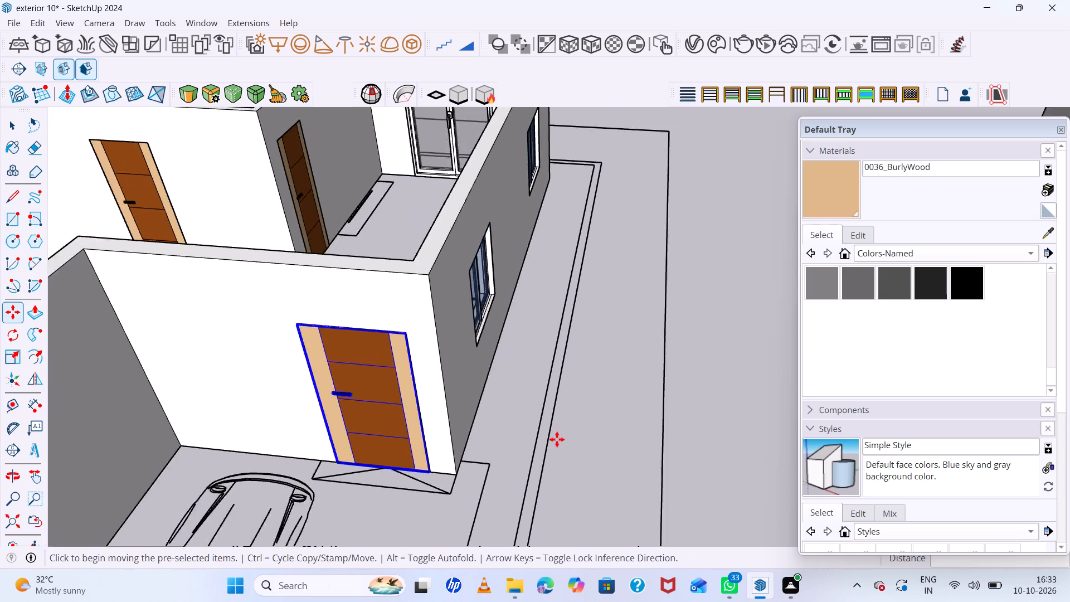
scroll(469, 467, up, 20)
scroll(469, 467, up, 16)
scroll(397, 431, up, 2)
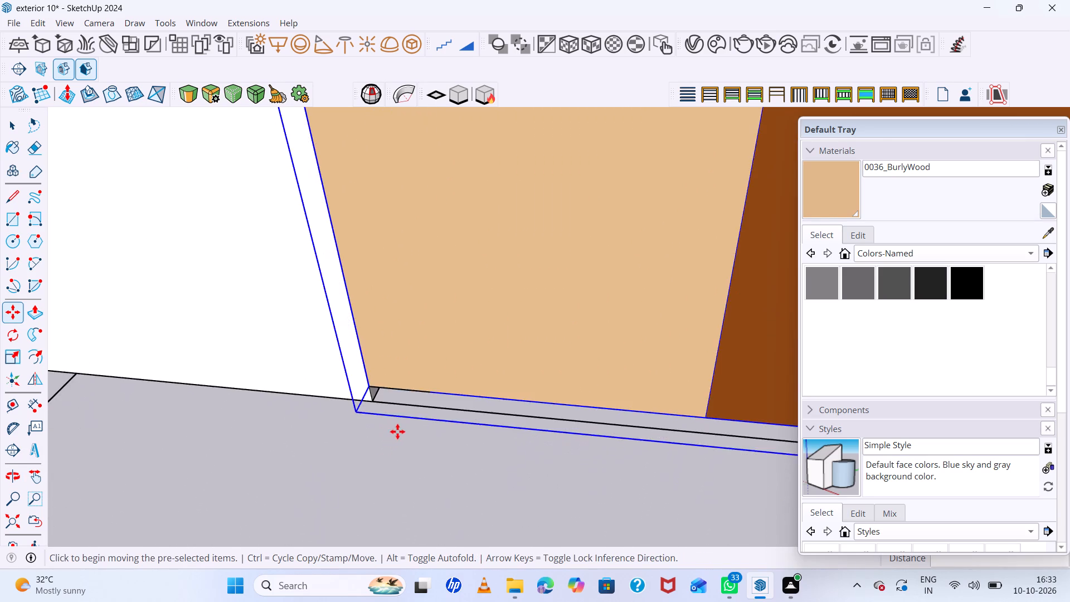
scroll(397, 431, up, 6)
scroll(395, 409, down, 7)
click(364, 366)
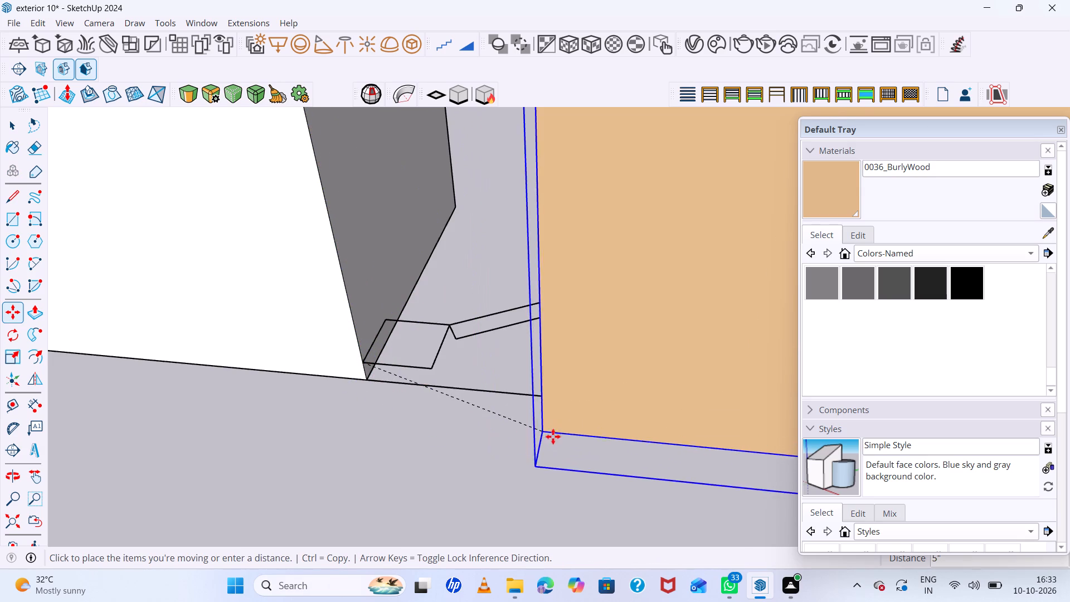
click(373, 377)
scroll(373, 377, down, 20)
scroll(373, 377, down, 14)
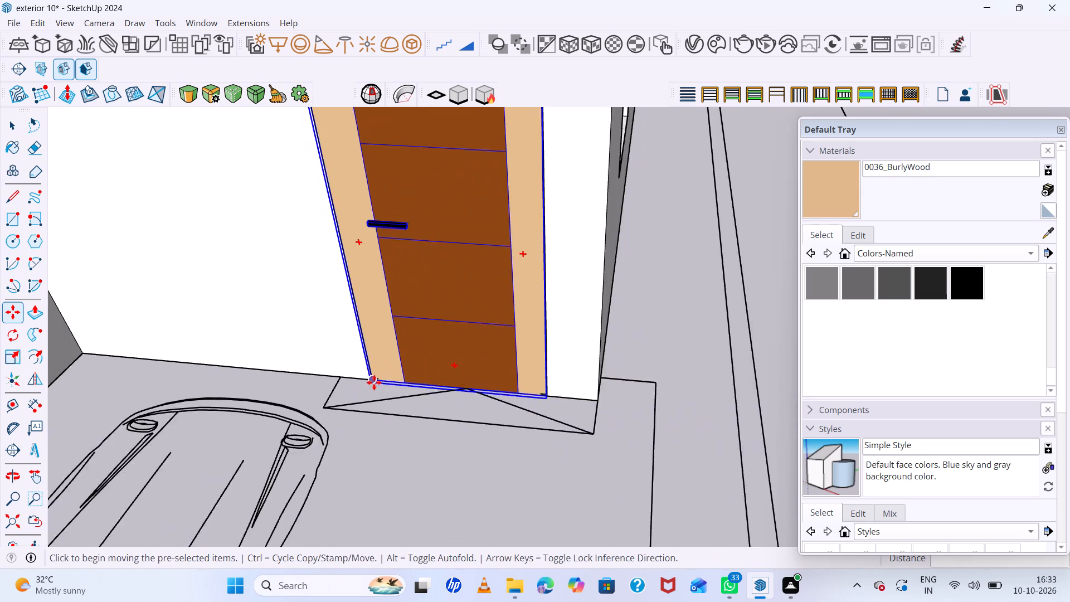
scroll(374, 382, down, 3)
key(space)
click(612, 366)
Examine the entrance door's edges in its opening and the overall fit of the doors across the house.
scroll(581, 342, up, 5)
scroll(354, 313, down, 2)
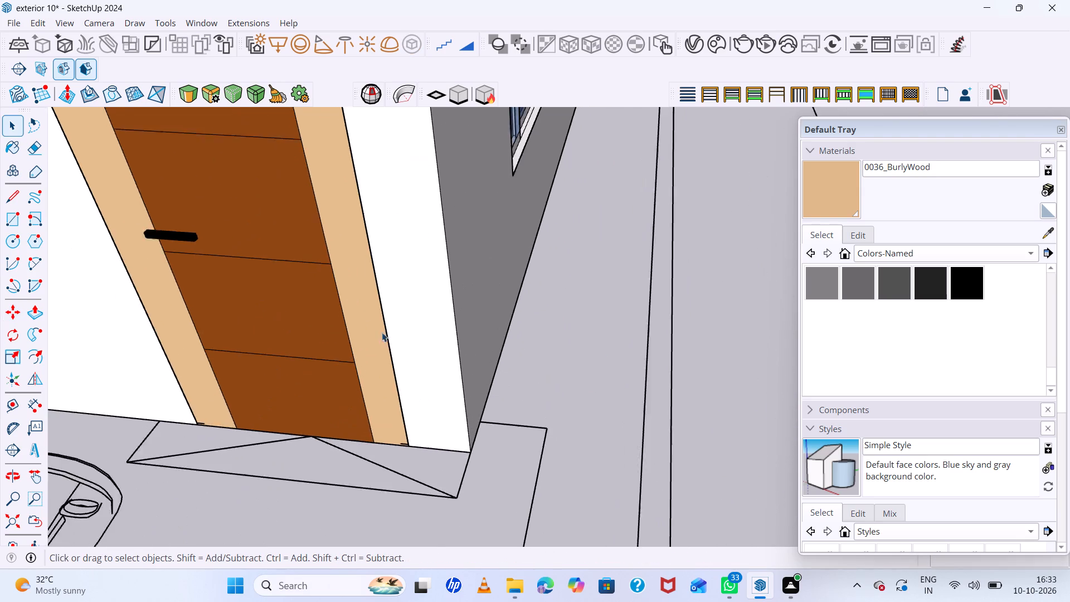
scroll(382, 332, down, 5)
scroll(296, 188, up, 10)
middle_drag(397, 202, 609, 214)
middle_click(609, 214)
scroll(452, 211, down, 5)
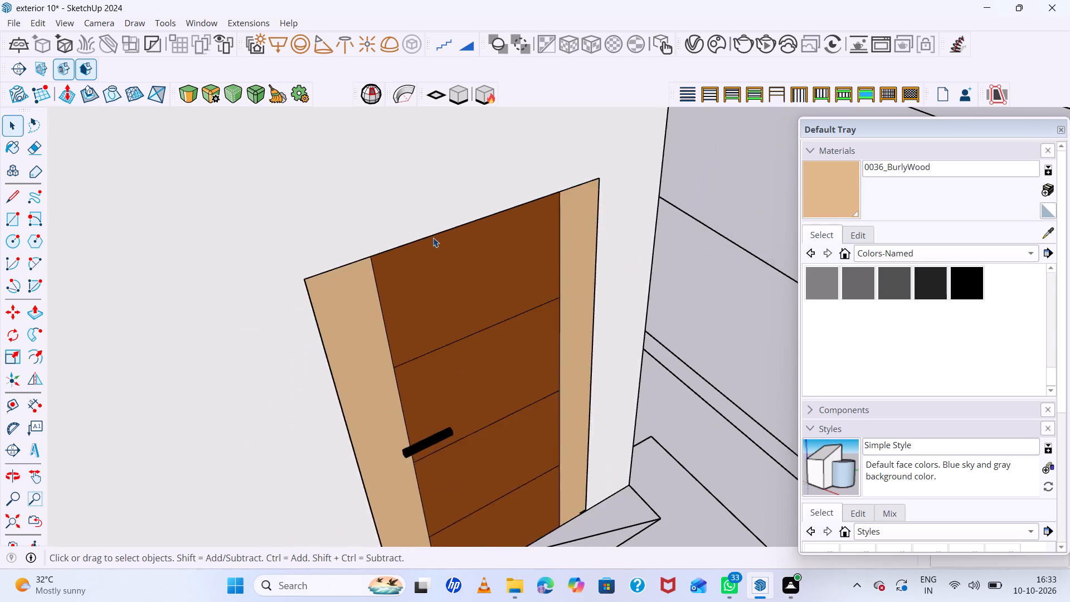
scroll(433, 237, down, 20)
scroll(433, 237, down, 19)
scroll(428, 265, up, 1)
middle_drag(425, 265, 236, 178)
scroll(468, 197, up, 12)
scroll(615, 187, up, 3)
scroll(616, 186, down, 3)
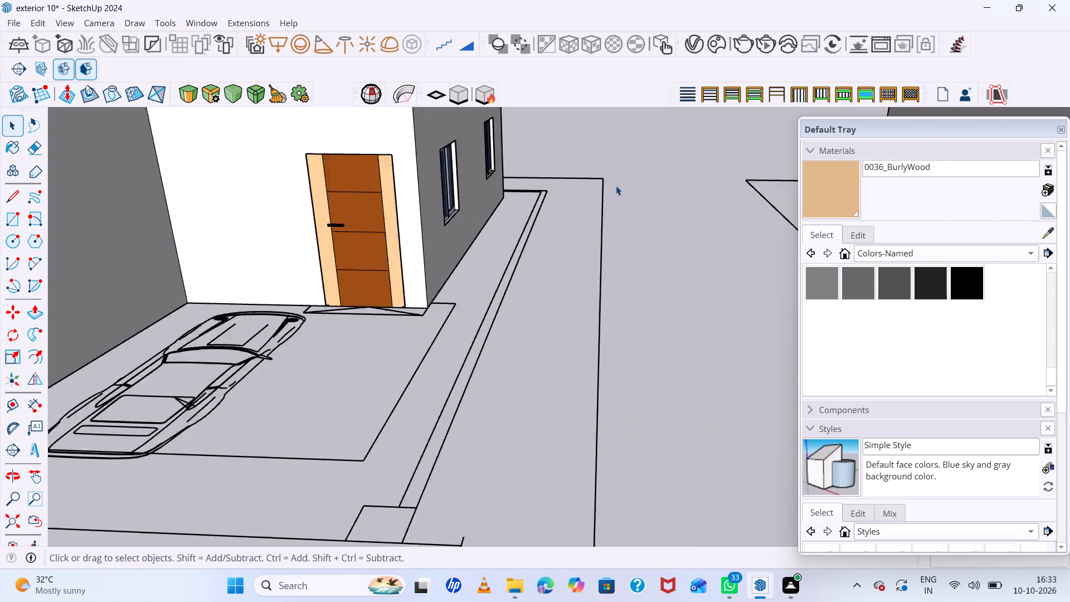
scroll(616, 186, down, 17)
scroll(505, 203, down, 12)
scroll(470, 148, up, 5)
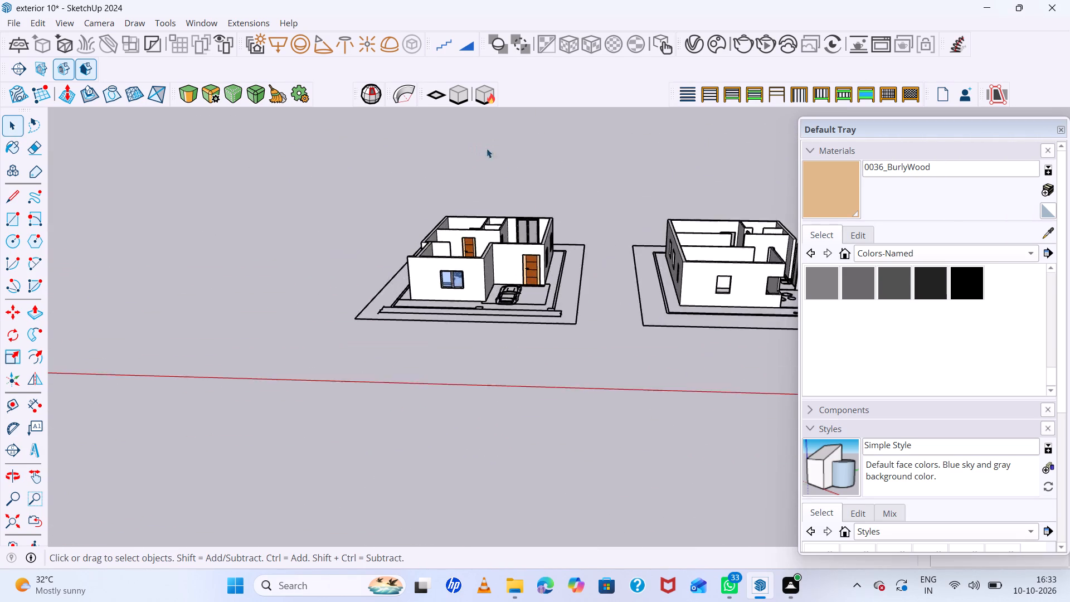
scroll(487, 148, up, 7)
middle_drag(511, 225, 653, 351)
scroll(653, 351, down, 1)
scroll(491, 189, down, 5)
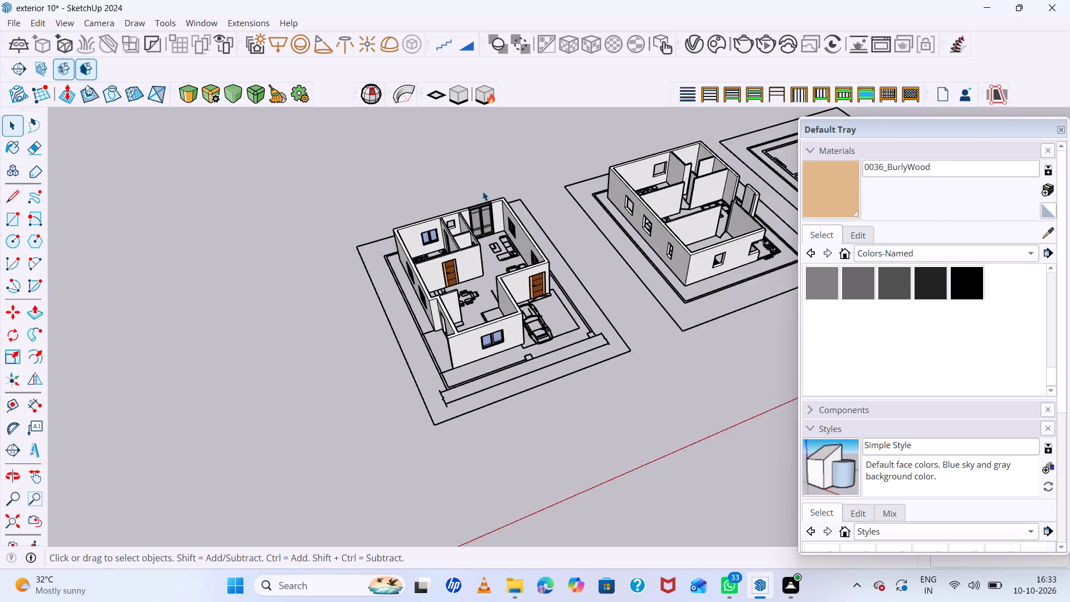
Scale the small toilet's door to about 0.50 of its thickness, bringing its inner side to the wall face.
scroll(429, 242, up, 18)
middle_drag(454, 238, 643, 220)
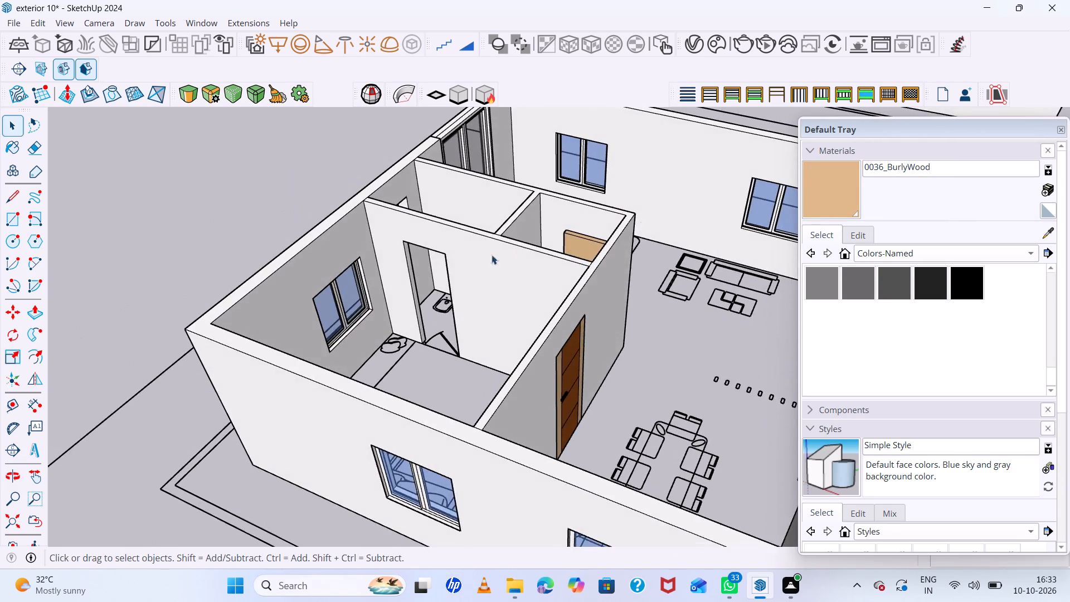
scroll(474, 260, up, 7)
scroll(432, 269, down, 12)
scroll(572, 266, up, 10)
middle_drag(488, 250, 549, 279)
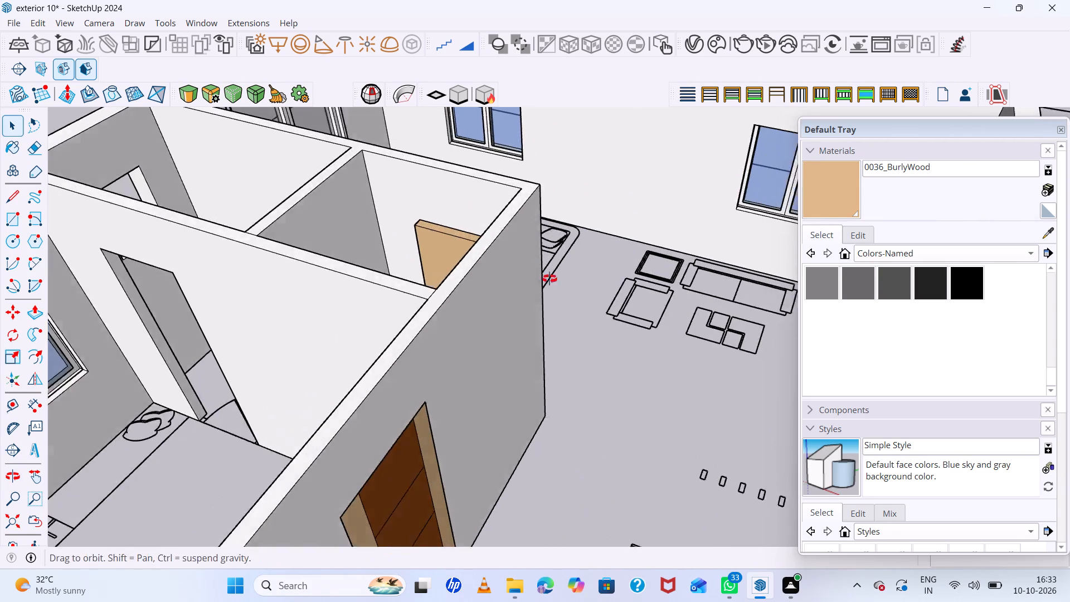
middle_drag(549, 279, 586, 306)
scroll(462, 309, up, 7)
click(489, 303)
scroll(490, 303, up, 4)
middle_drag(490, 303, 513, 354)
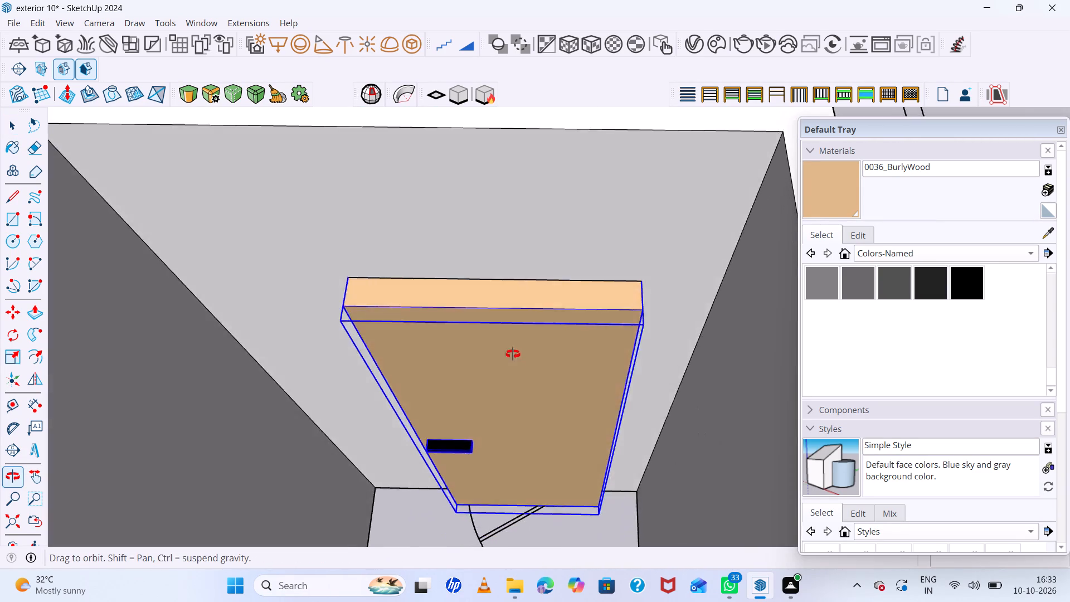
middle_drag(513, 354, 538, 437)
scroll(539, 439, down, 1)
middle_drag(514, 371, 541, 461)
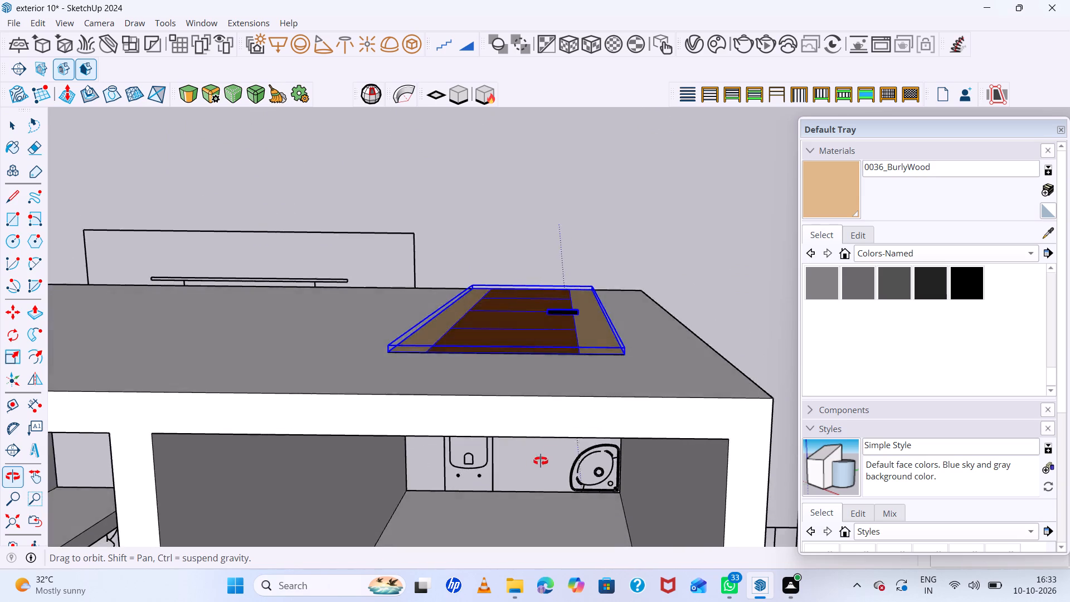
middle_drag(541, 461, 556, 319)
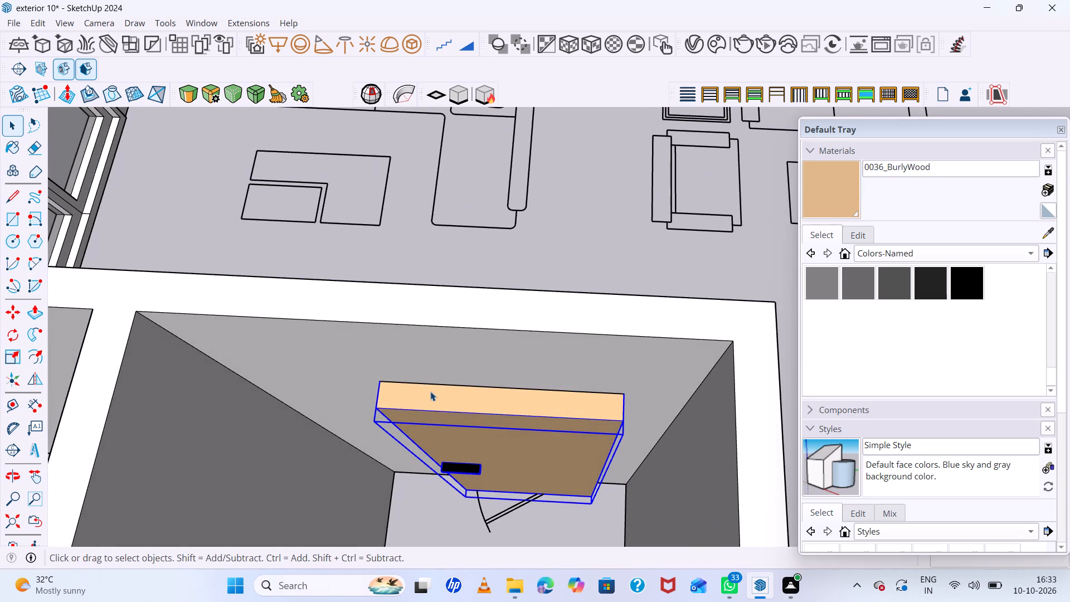
key(s)
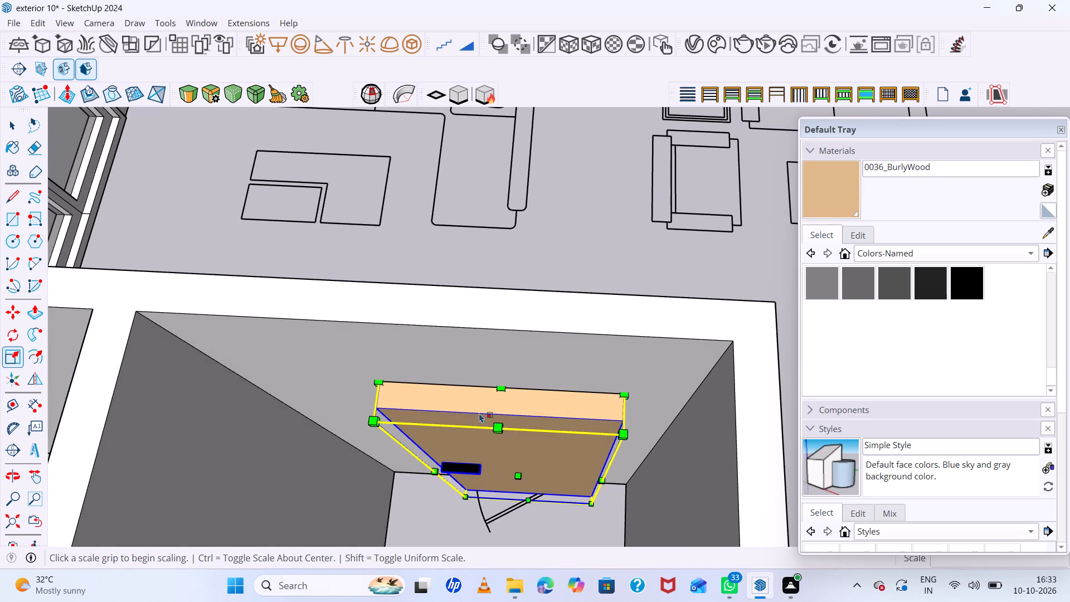
click(495, 426)
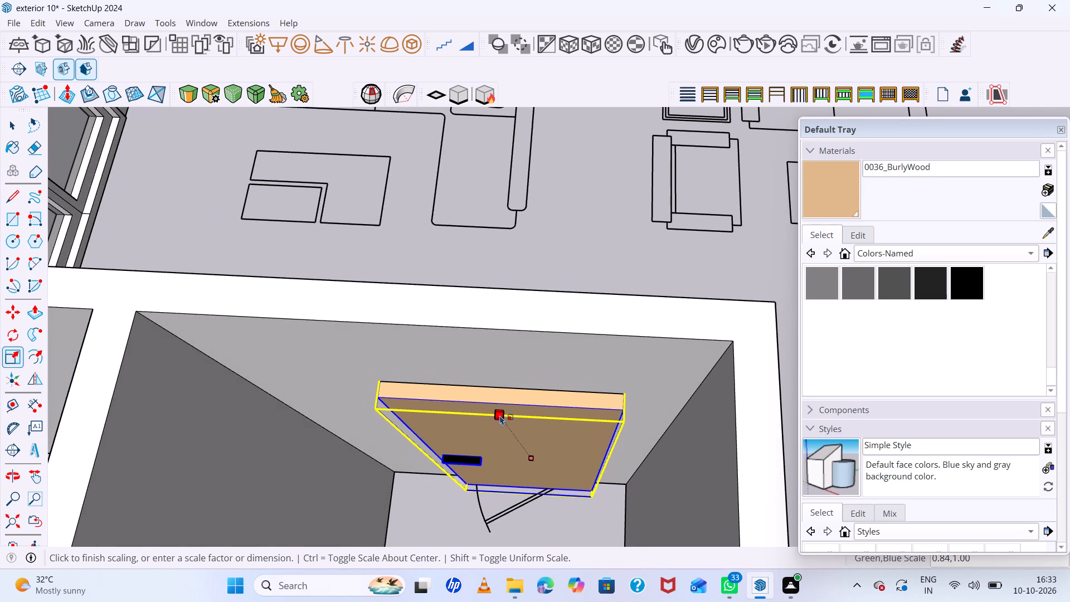
click(507, 391)
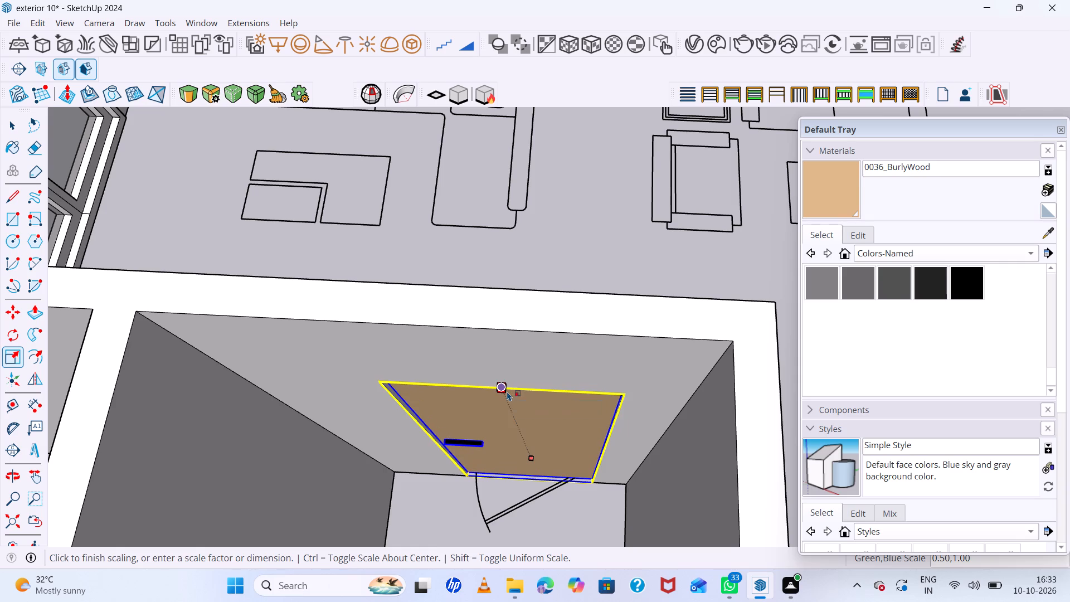
Scale the toilet door's thickness to about 0.90 from its living-room side, up to the wall face.
scroll(461, 395, down, 5)
middle_drag(466, 386, 504, 507)
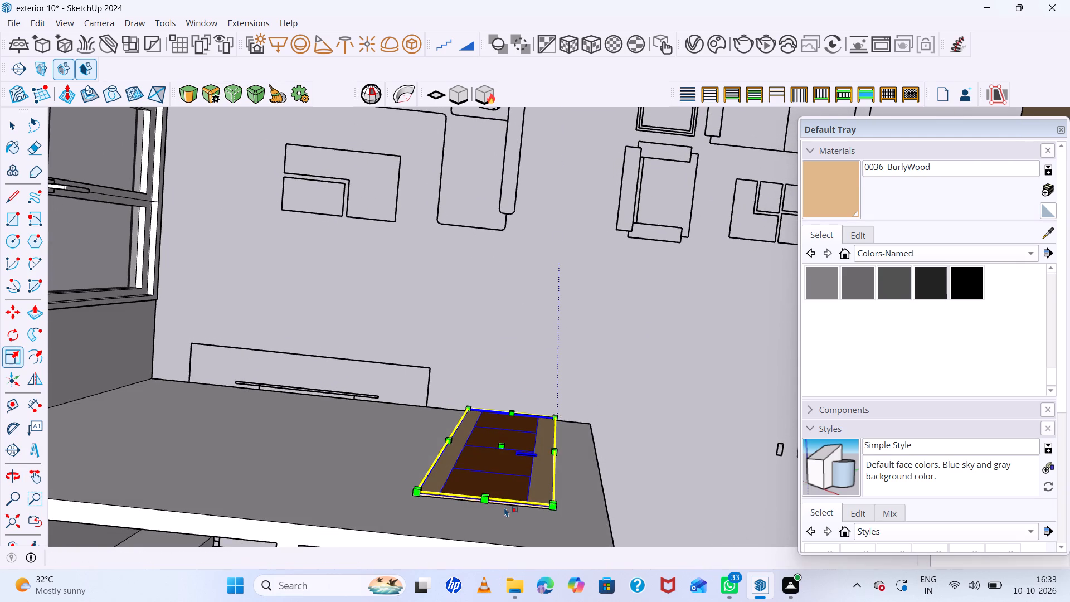
scroll(529, 491, up, 12)
middle_drag(566, 487, 447, 457)
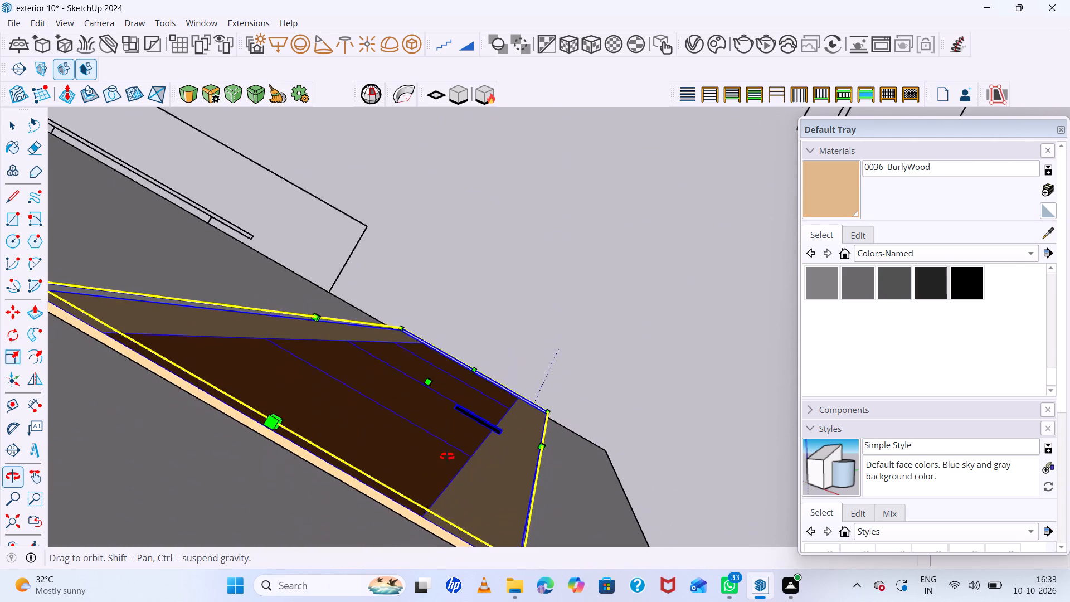
middle_drag(447, 457, 441, 462)
scroll(478, 443, down, 1)
middle_drag(478, 443, 481, 426)
scroll(346, 380, up, 5)
click(265, 348)
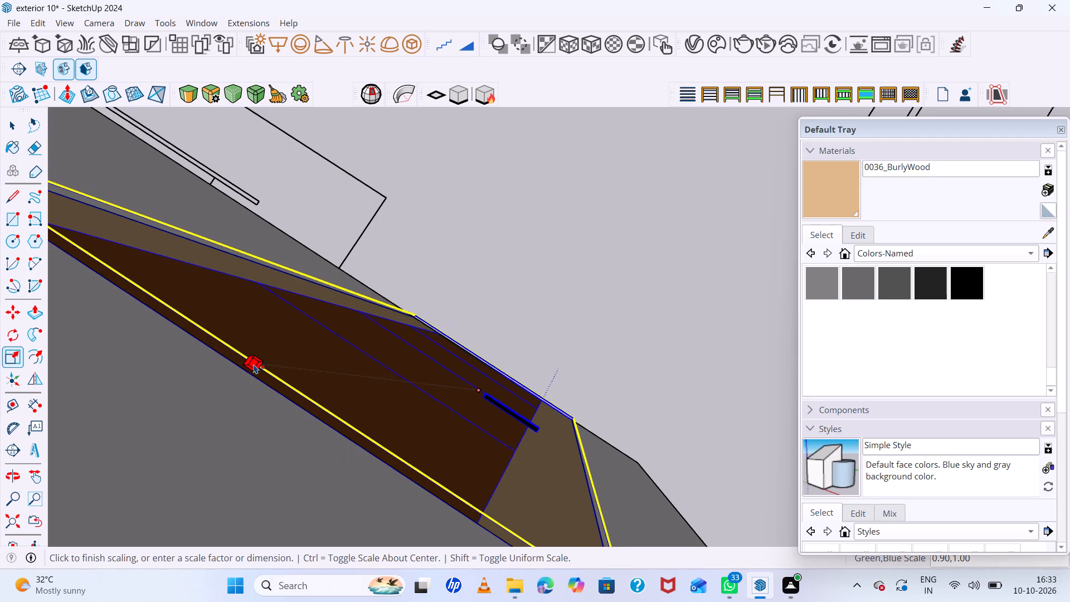
click(252, 367)
Adjust the toilet door's thickness from its inner side, ending level with the toilet's wall face.
scroll(307, 343, down, 14)
scroll(289, 425, up, 1)
middle_drag(288, 426, 454, 283)
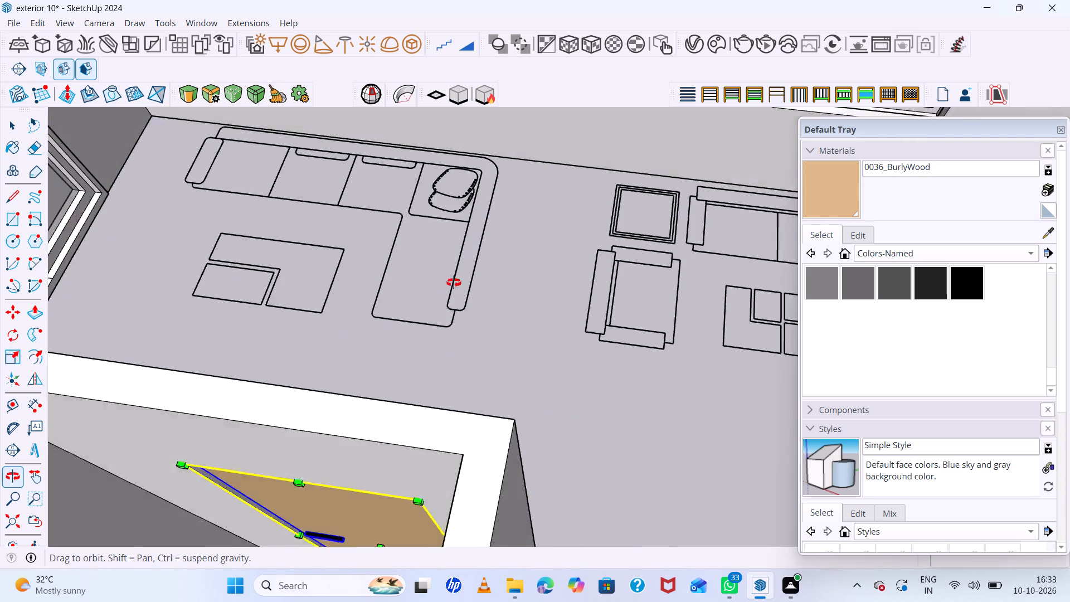
middle_drag(454, 283, 459, 278)
middle_click(459, 278)
scroll(421, 385, down, 7)
scroll(372, 488, up, 11)
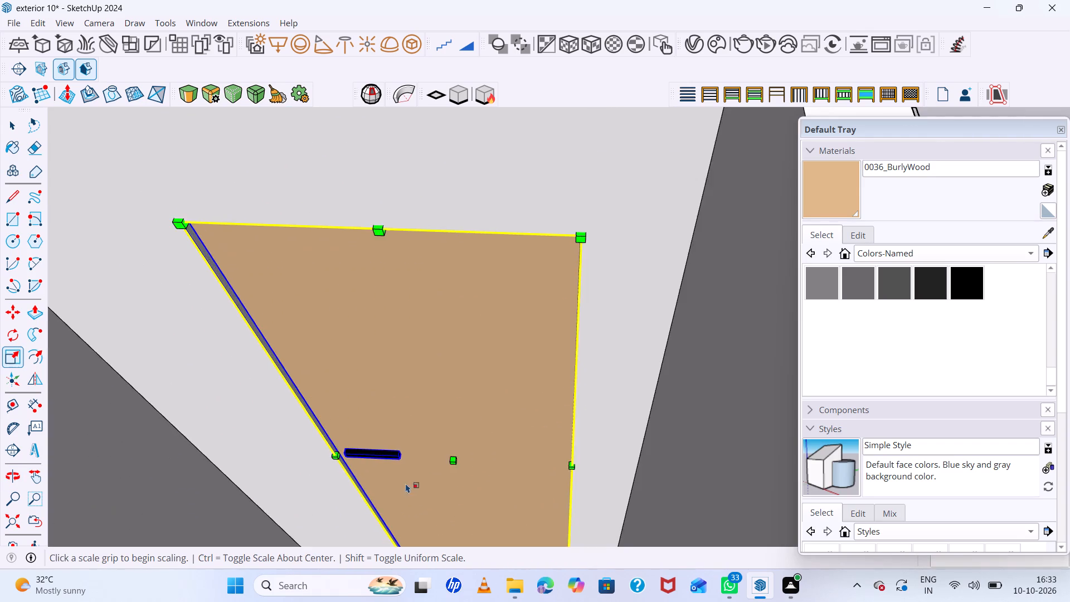
middle_drag(424, 486, 493, 489)
click(439, 268)
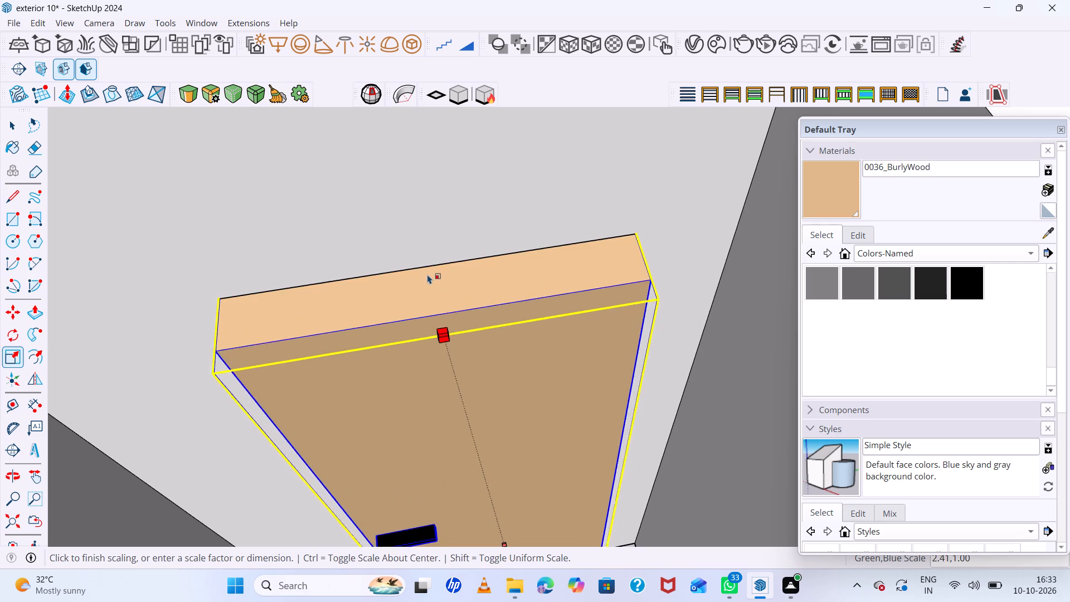
double_click(431, 266)
Examine the toilet door's fit against the wall from both the living-room side and inside the toilet.
scroll(414, 306, down, 13)
middle_drag(439, 313, 451, 351)
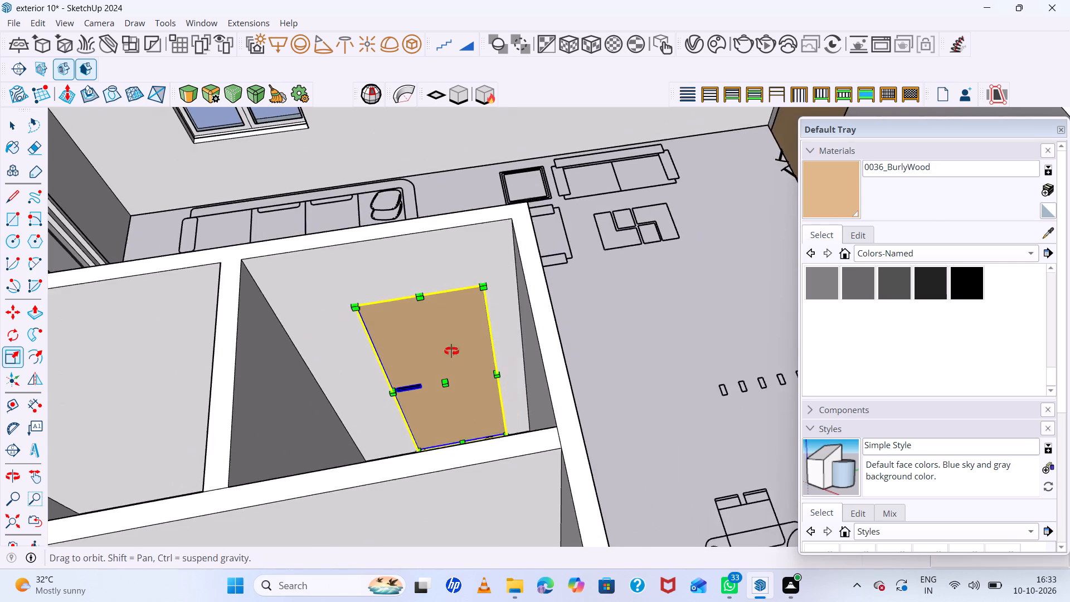
middle_drag(451, 351, 516, 528)
middle_drag(485, 374, 528, 452)
scroll(490, 471, up, 7)
scroll(510, 327, down, 10)
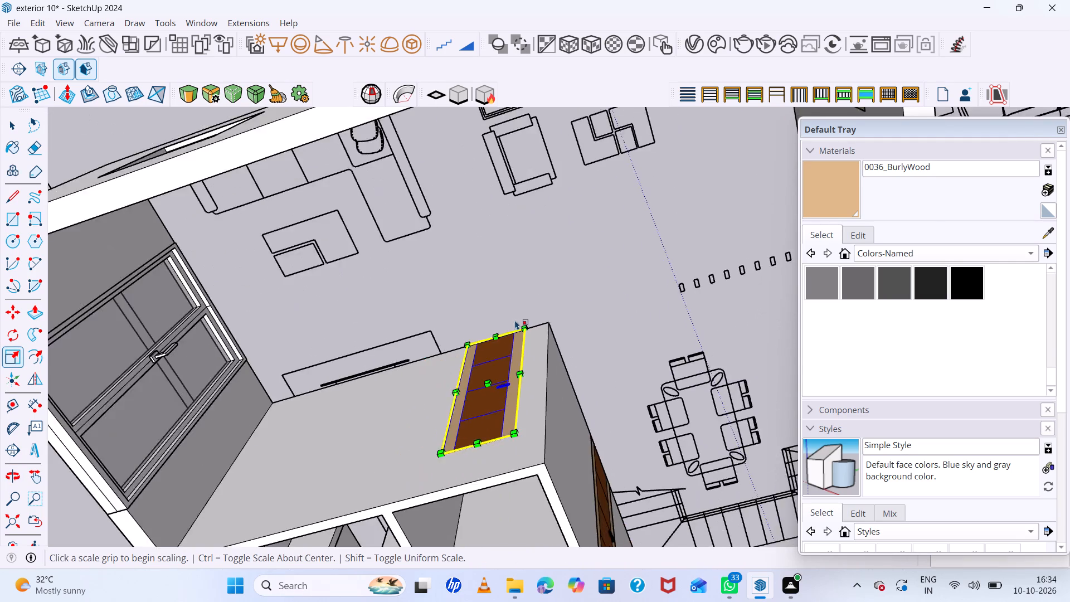
scroll(515, 320, down, 2)
scroll(1069, 0, up, 13)
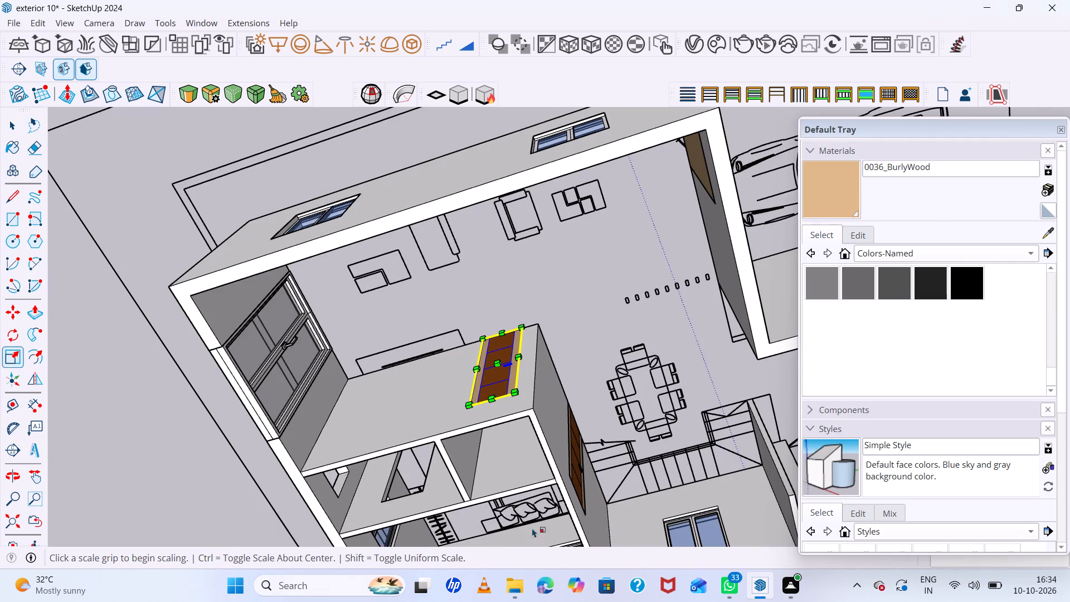
scroll(497, 544, up, 6)
scroll(537, 263, up, 6)
scroll(439, 189, up, 5)
scroll(455, 203, down, 6)
scroll(402, 123, up, 6)
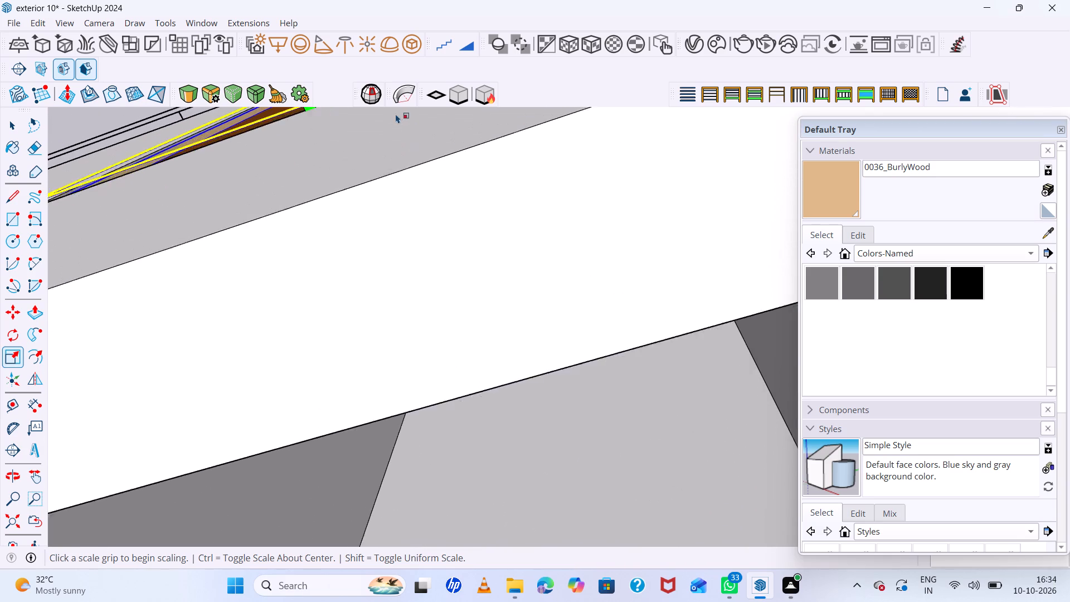
scroll(431, 147, down, 13)
scroll(474, 190, down, 8)
scroll(369, 166, up, 7)
middle_drag(323, 173, 533, 145)
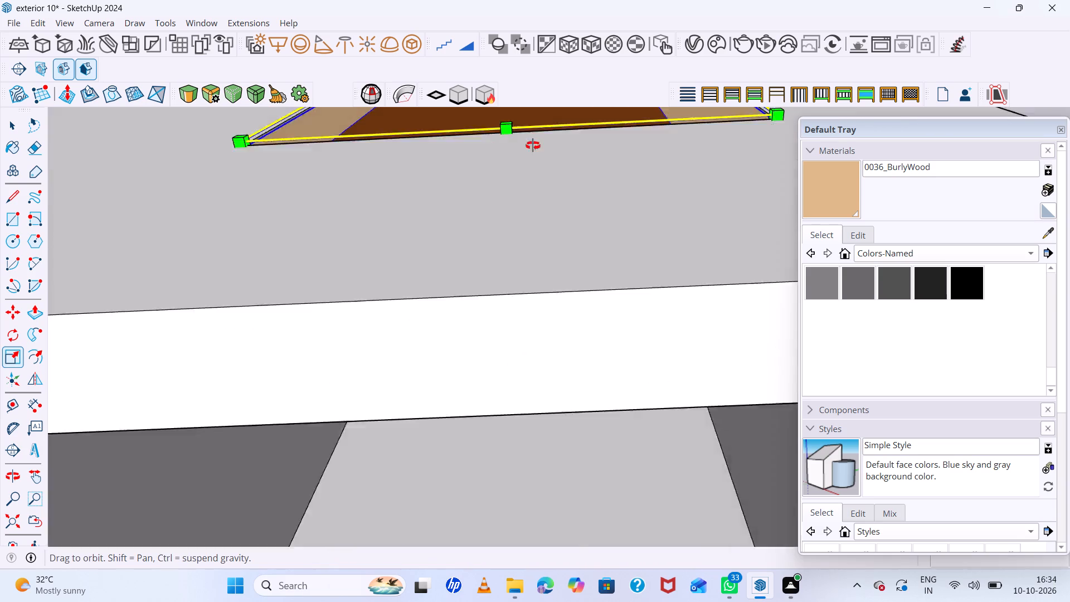
middle_drag(533, 145, 406, 191)
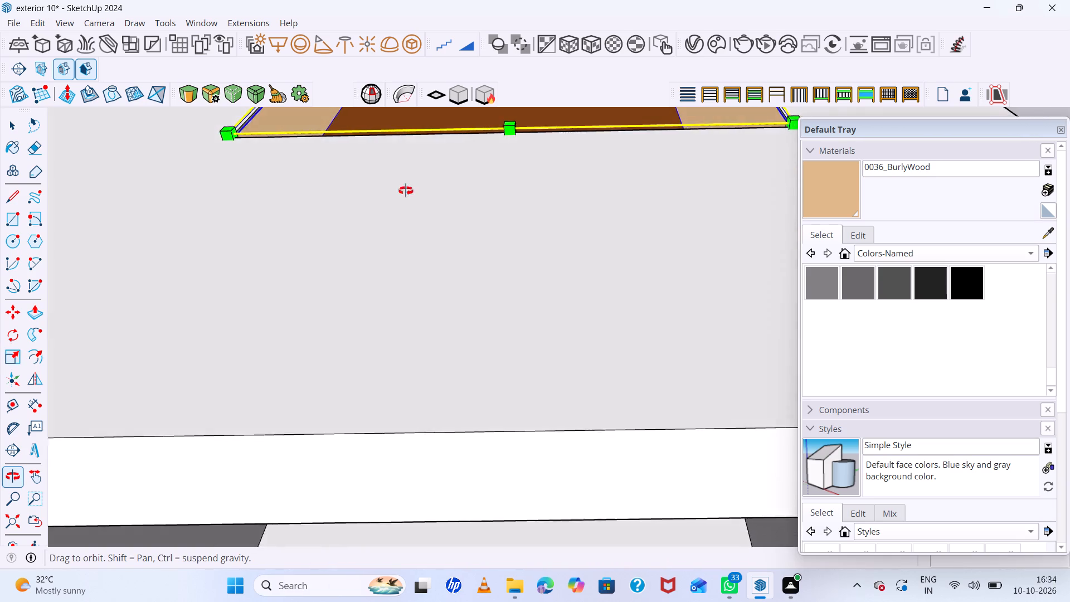
middle_drag(406, 191, 430, 113)
scroll(430, 113, up, 1)
scroll(421, 152, down, 20)
scroll(421, 152, down, 6)
middle_drag(527, 222, 547, 169)
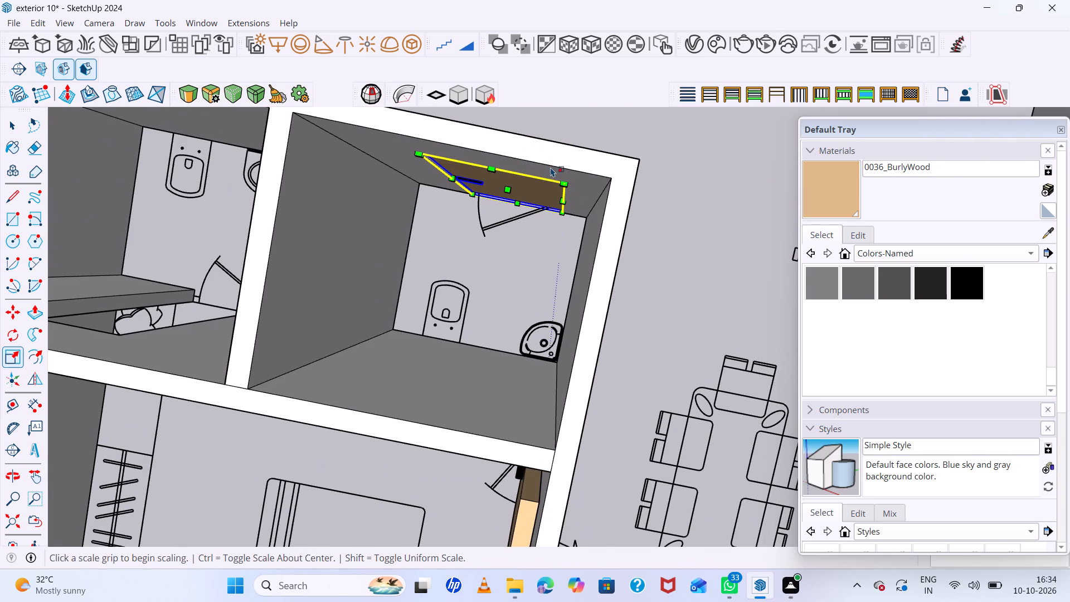
key(space)
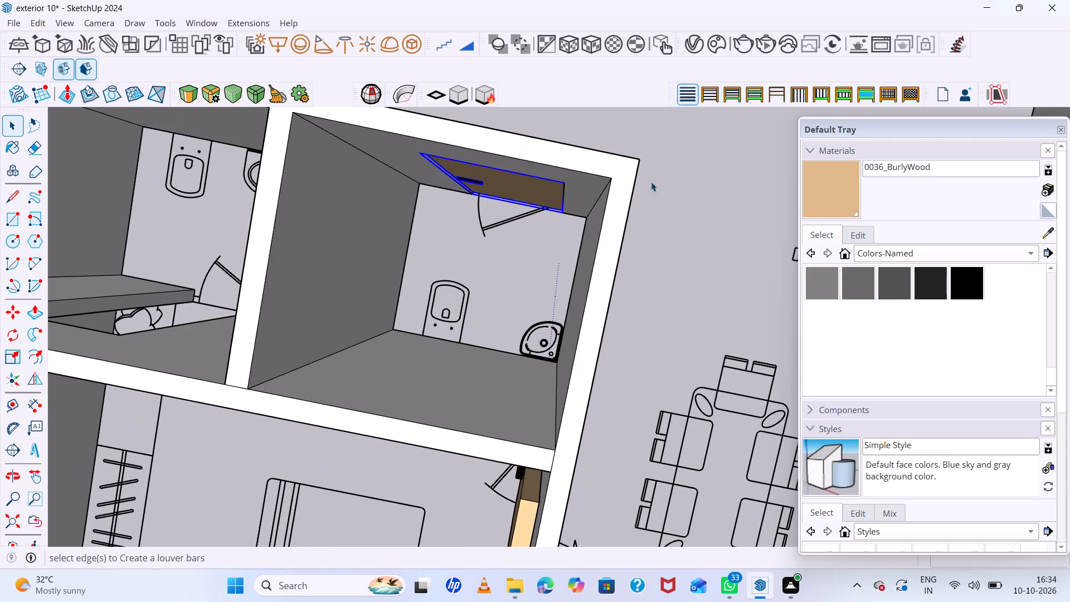
Scale down the bedroom door's thickness from the bedroom side until it meets the inner wall face.
scroll(646, 193, down, 12)
scroll(577, 308, up, 7)
scroll(629, 313, up, 5)
middle_drag(635, 315, 752, 260)
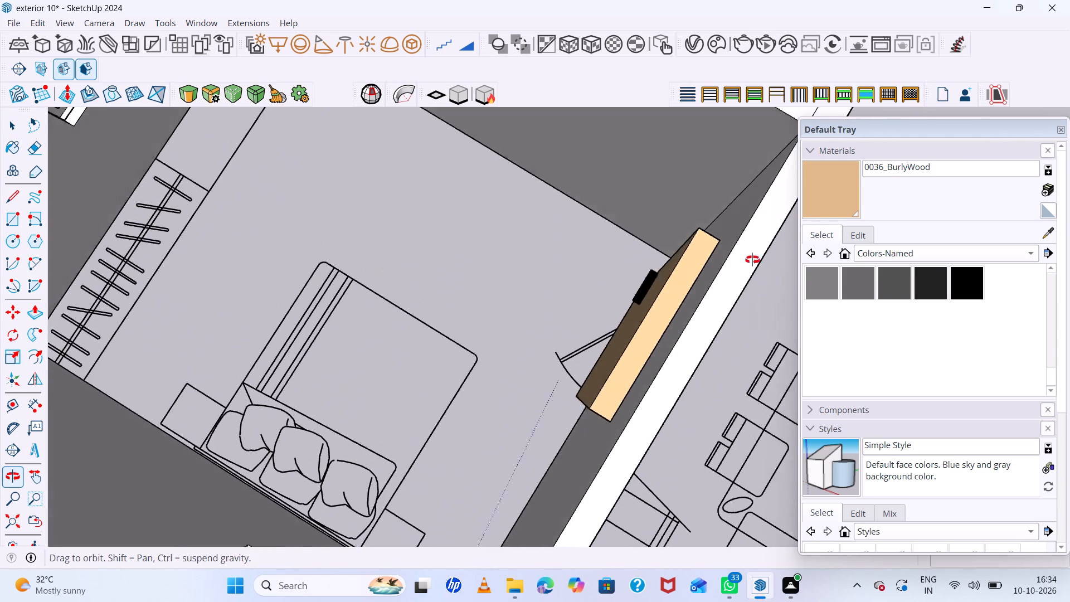
middle_drag(752, 260, 754, 258)
triple_click(663, 299)
click(726, 338)
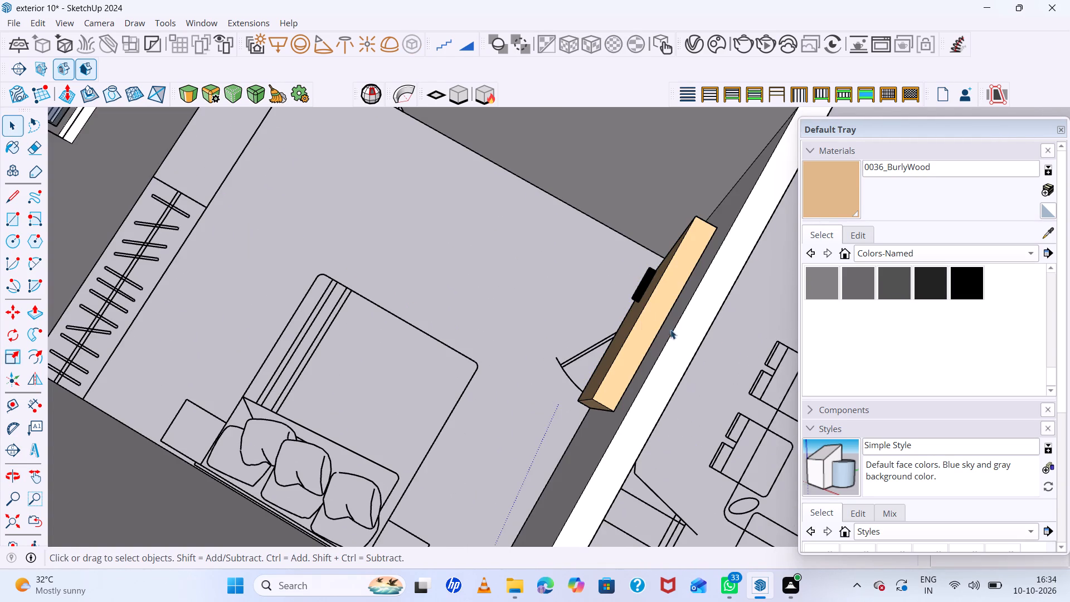
click(641, 320)
key(s)
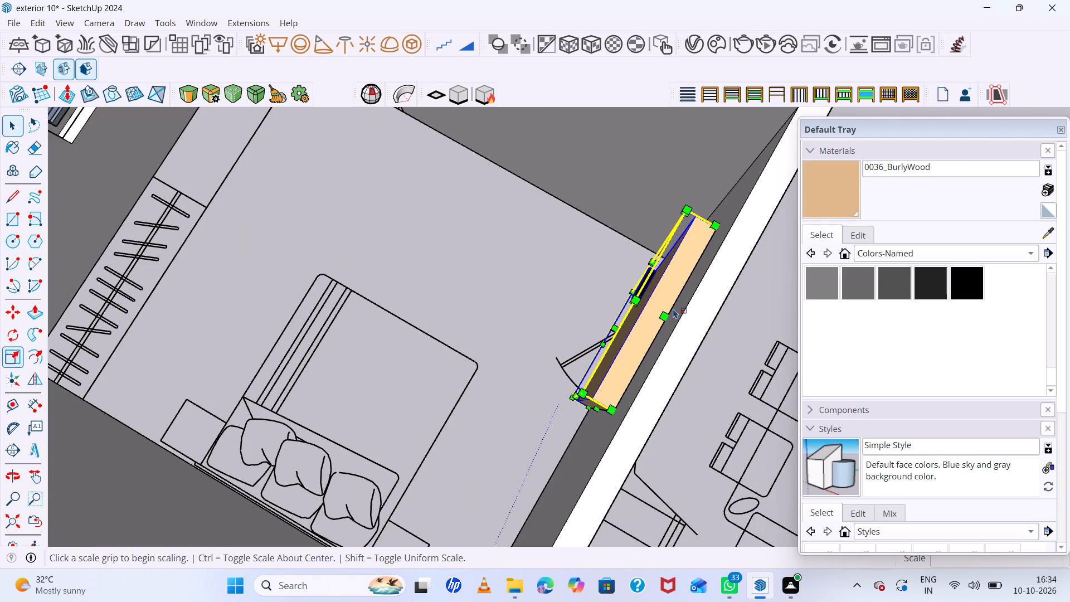
click(636, 302)
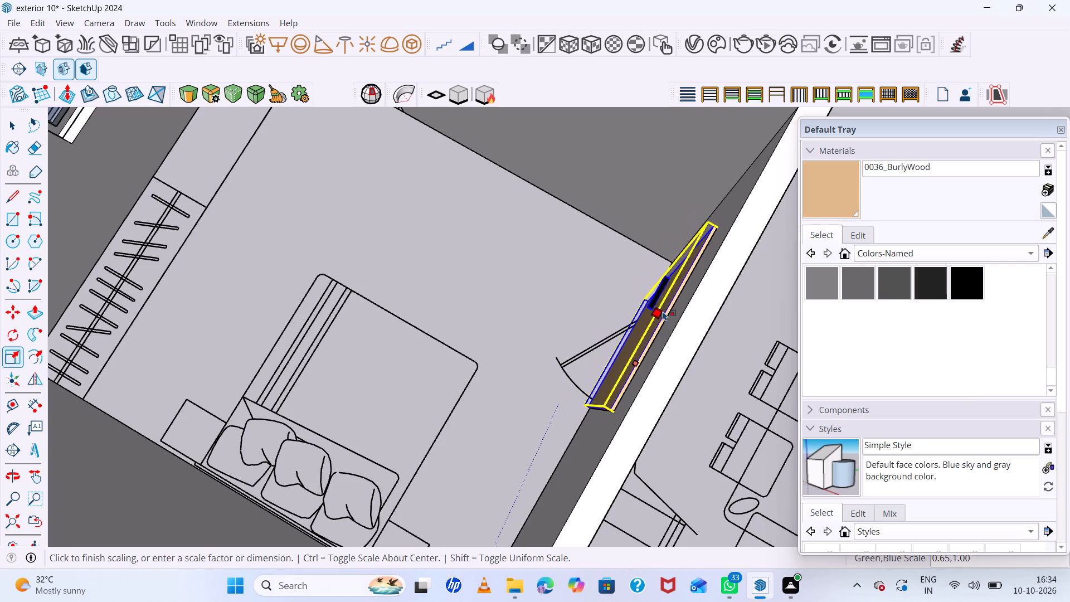
click(665, 314)
Scale the bedroom door's thickness from the dining side to meet the outer wall face, and deselect the door.
scroll(625, 306, down, 6)
middle_drag(701, 300, 629, 225)
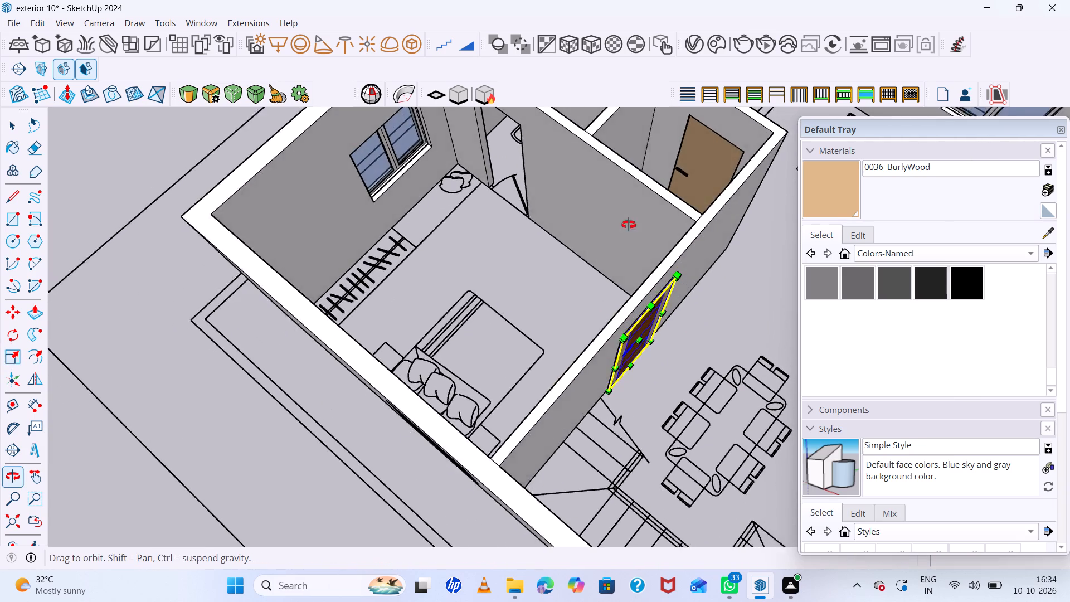
middle_drag(629, 225, 626, 222)
scroll(658, 305, up, 10)
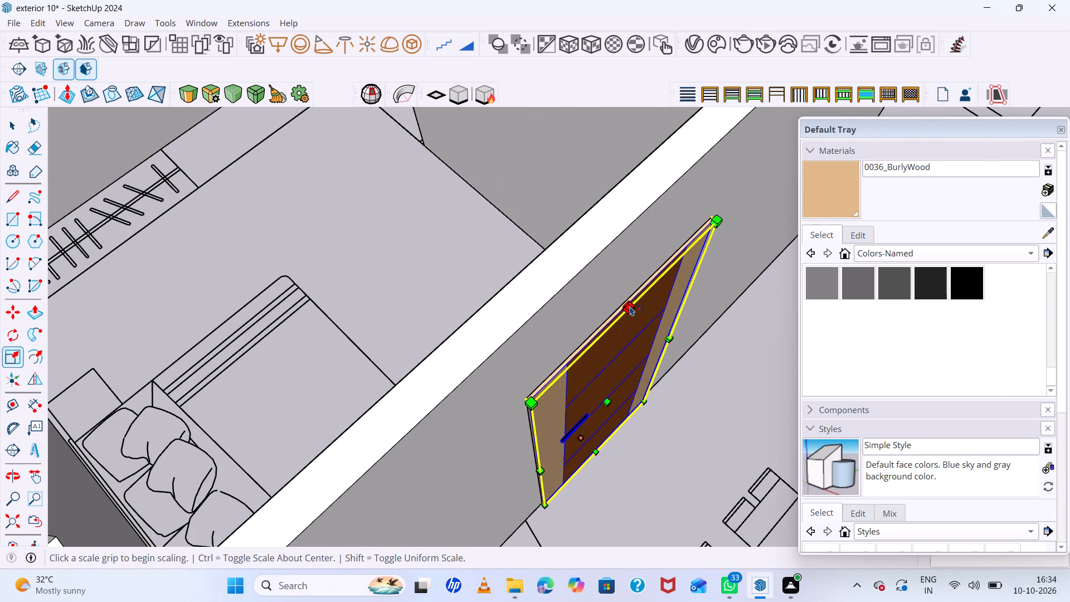
click(631, 306)
click(626, 303)
scroll(626, 303, down, 4)
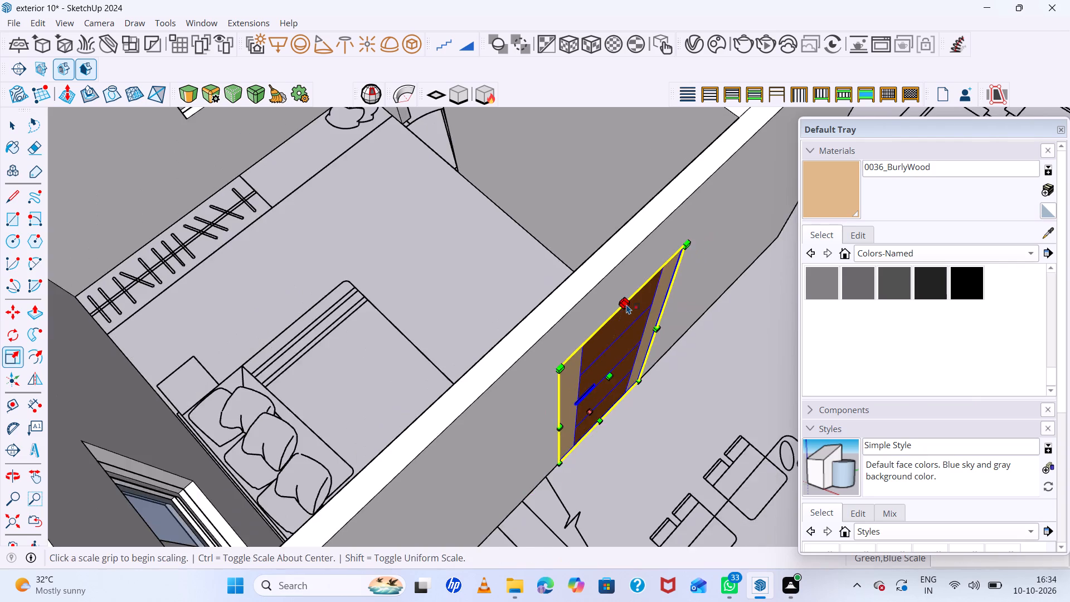
middle_drag(636, 307, 855, 322)
scroll(668, 262, up, 5)
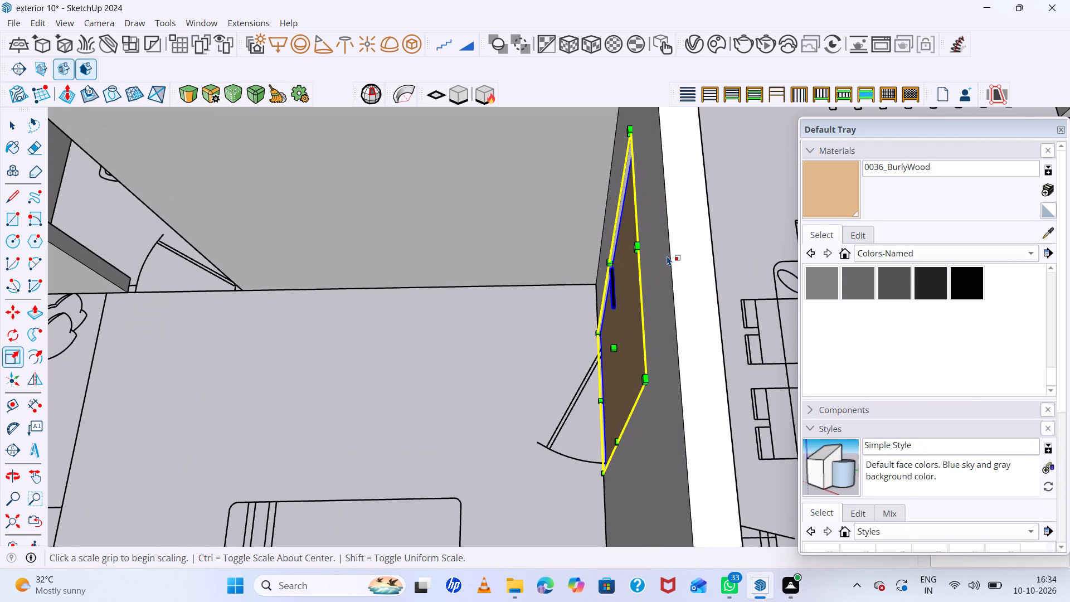
key(space)
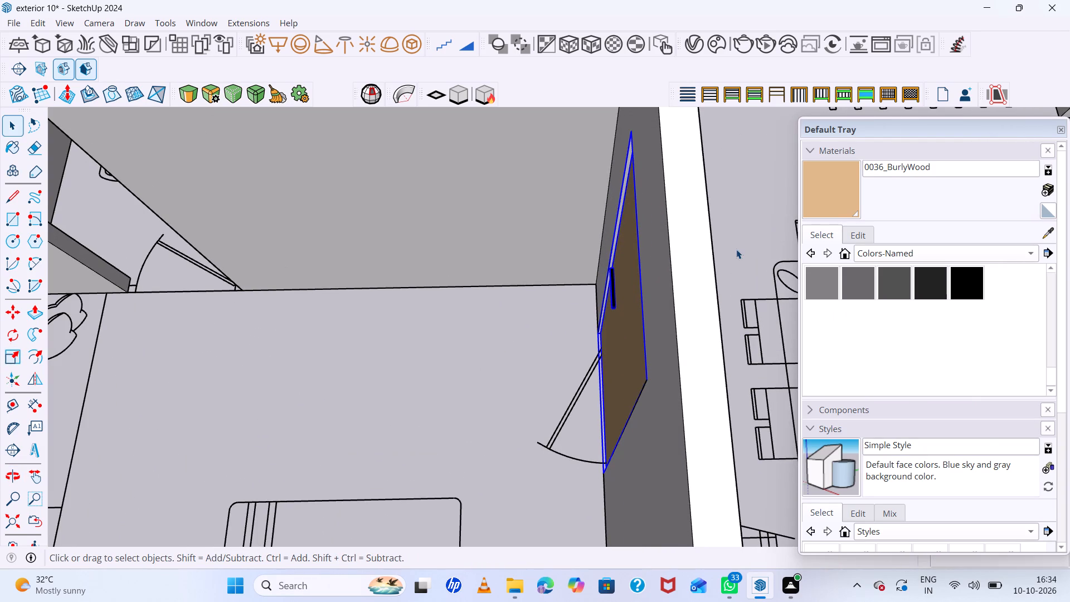
click(736, 249)
Move the bedroom door from its lower corner to the wall's floor corner endpoint on the dining side of the doorway.
scroll(555, 212, down, 7)
scroll(581, 276, down, 3)
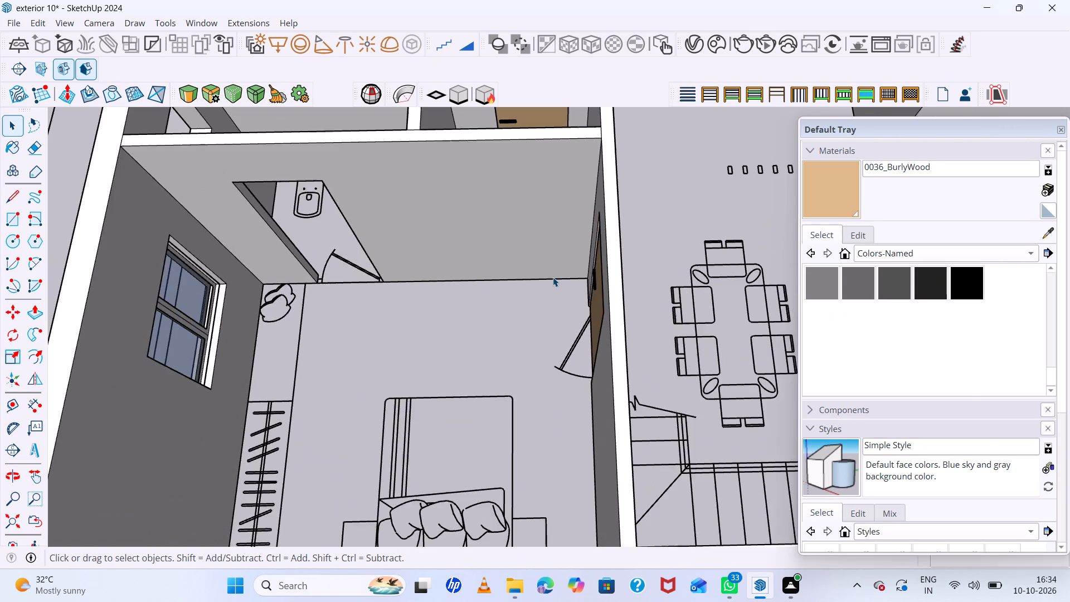
scroll(553, 277, down, 4)
scroll(656, 279, up, 10)
middle_drag(597, 255, 426, 244)
scroll(448, 284, up, 19)
scroll(476, 305, up, 6)
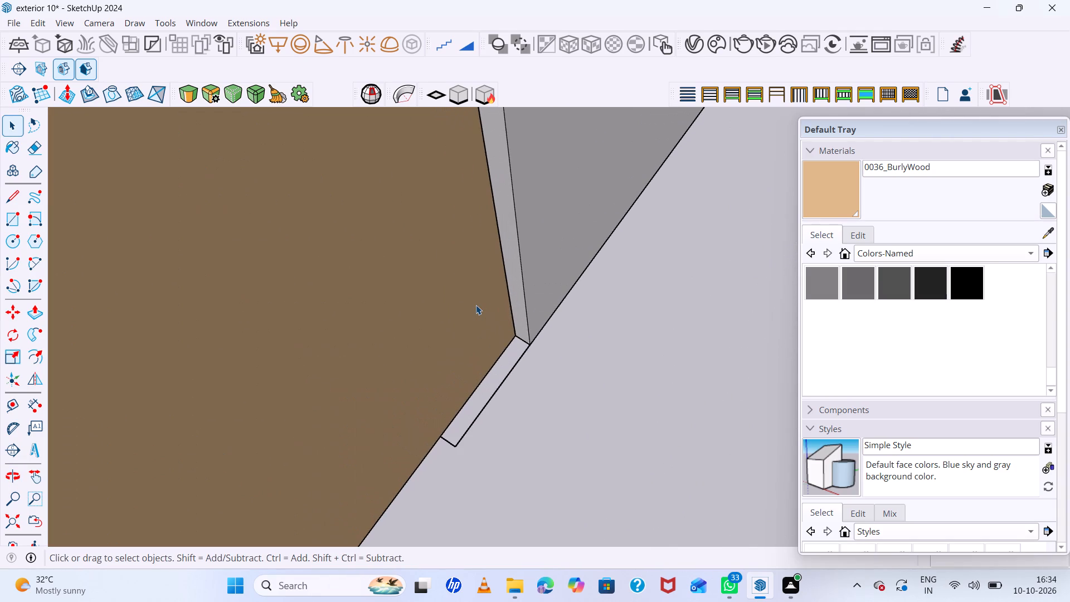
click(476, 305)
key(m)
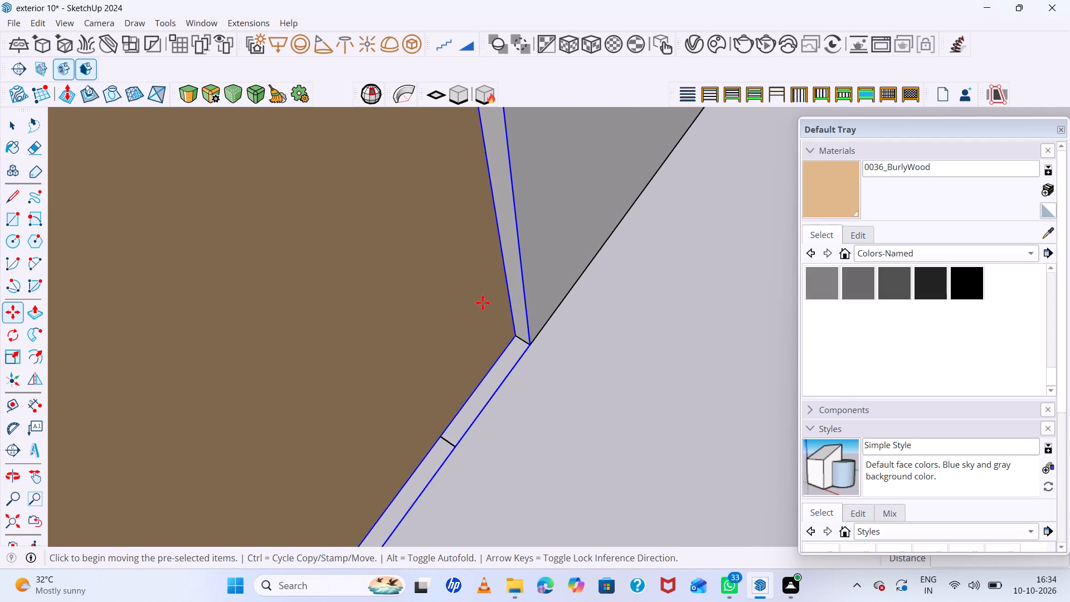
scroll(513, 338, up, 5)
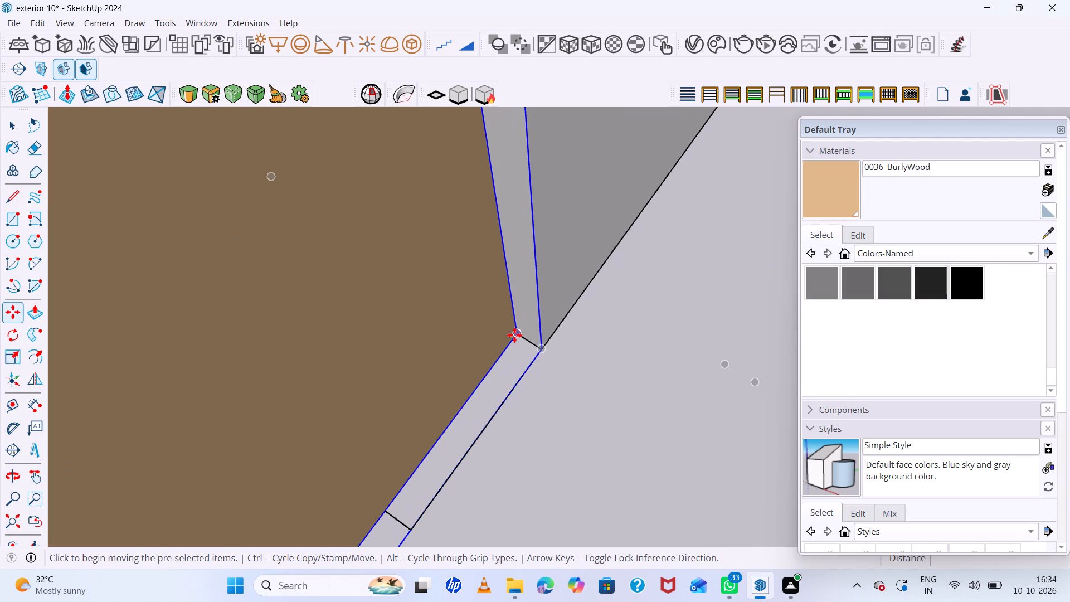
click(512, 334)
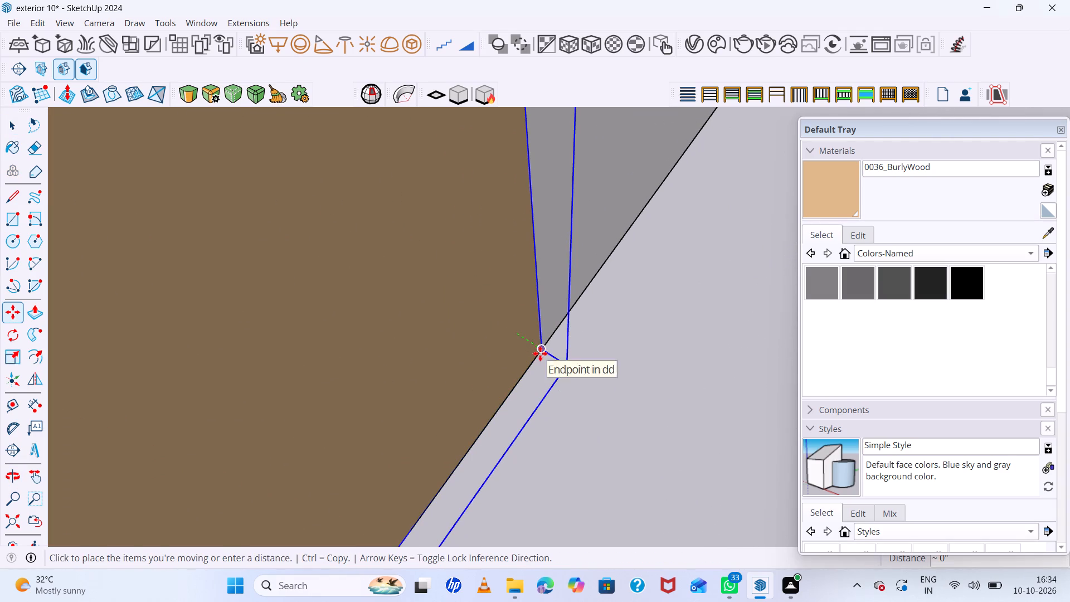
click(540, 353)
scroll(534, 336, down, 20)
scroll(534, 336, down, 5)
scroll(602, 329, down, 17)
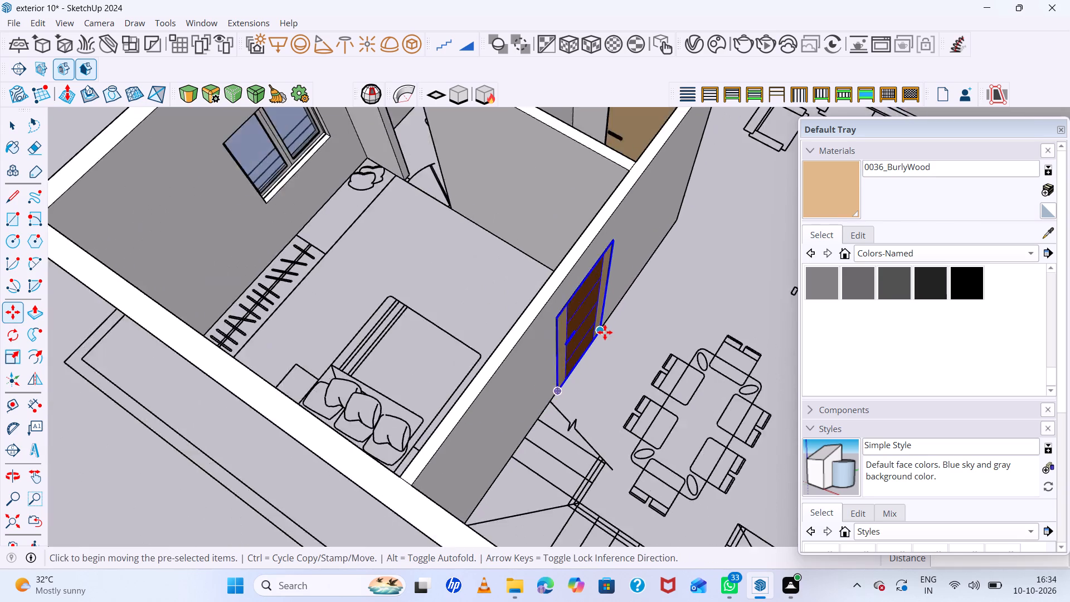
Scale the bedroom door's thickness from the bedroom side by a factor of about 1.30.
scroll(534, 320, up, 1)
middle_drag(534, 320, 780, 296)
scroll(533, 292, up, 13)
middle_drag(648, 300, 660, 327)
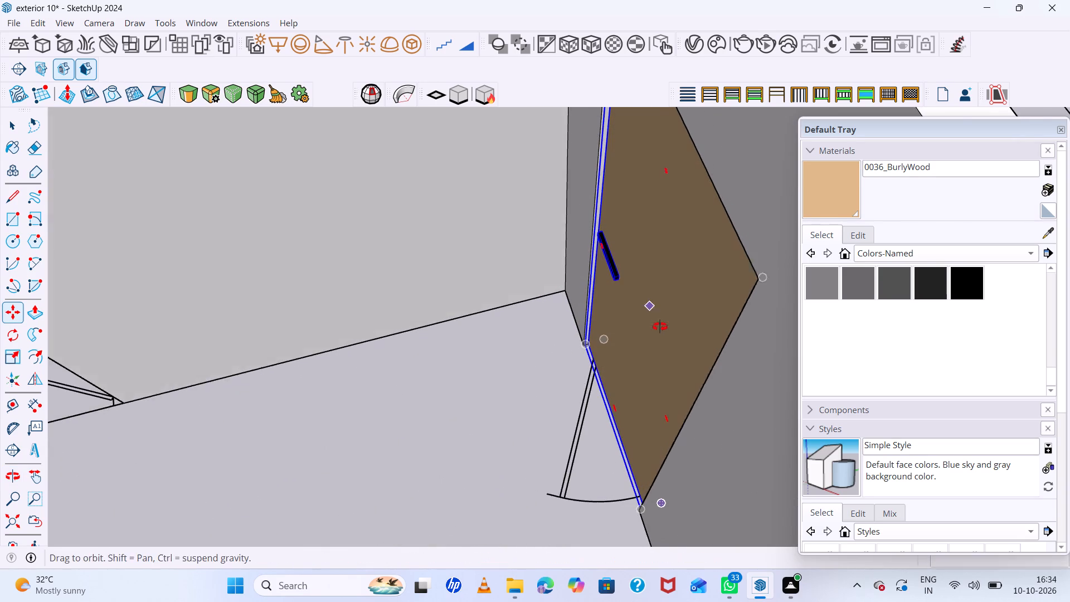
middle_drag(660, 327, 662, 331)
key(s)
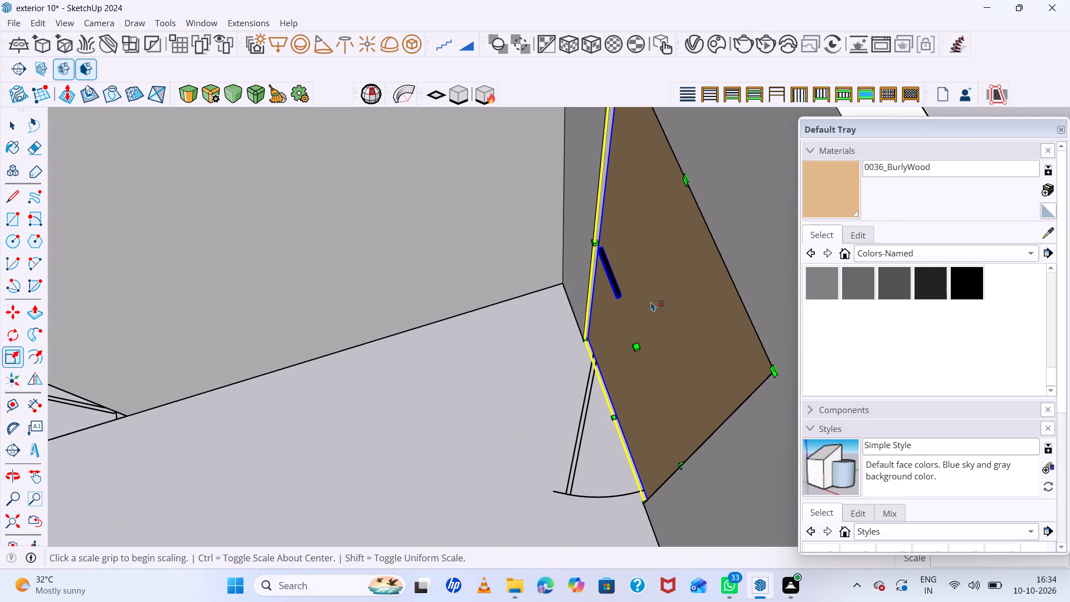
scroll(693, 168, up, 10)
middle_drag(675, 207, 763, 152)
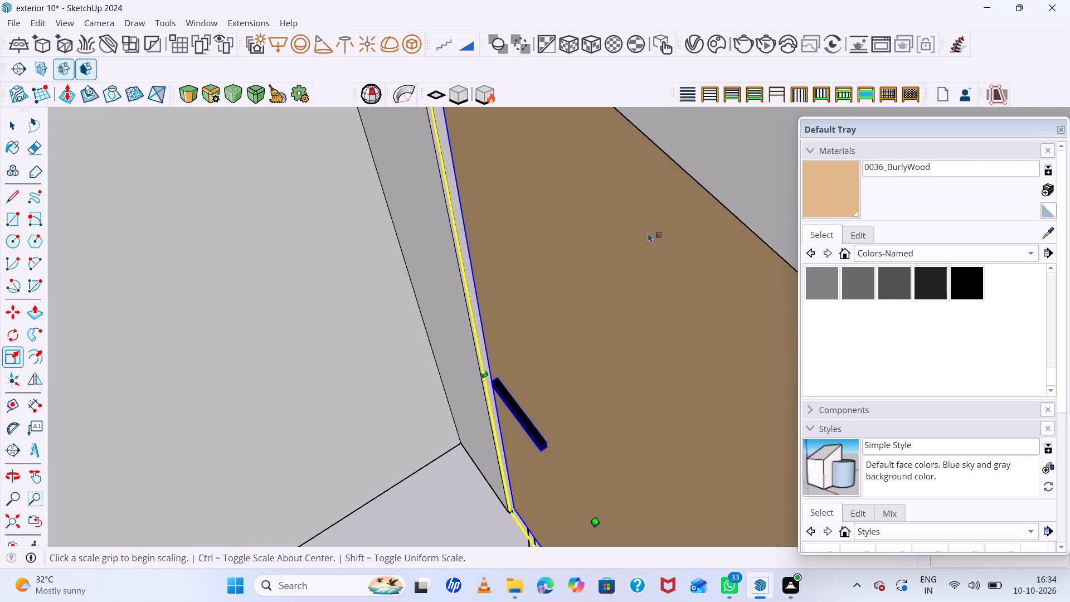
scroll(607, 266, down, 5)
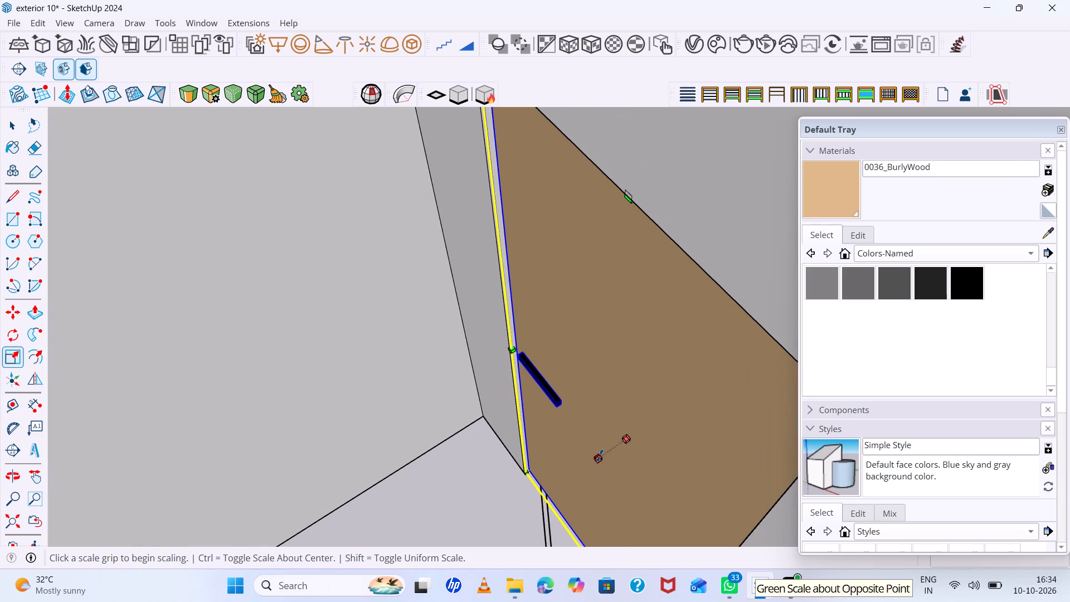
click(600, 455)
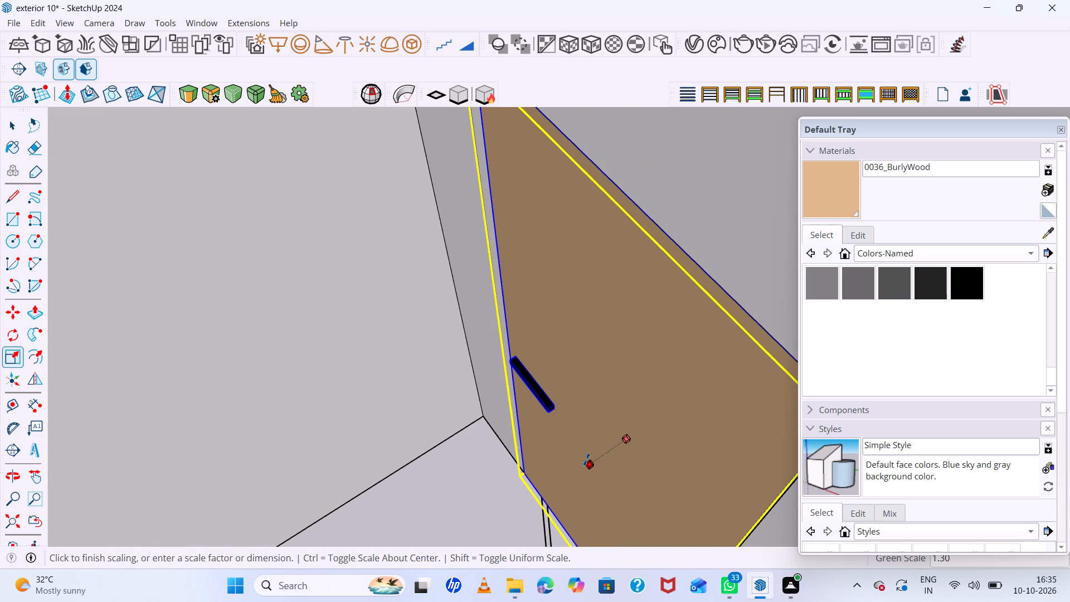
click(586, 459)
scroll(543, 387, down, 14)
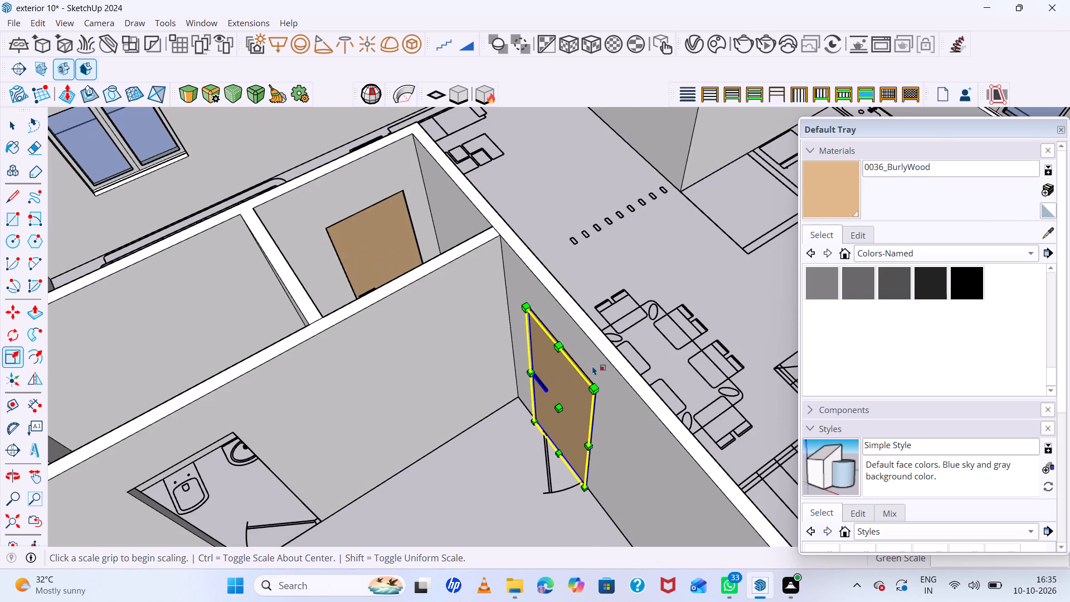
key(space)
Scale the bedroom door from its upper edge on the bedroom side, bringing it back to the inner wall face.
scroll(578, 399, up, 2)
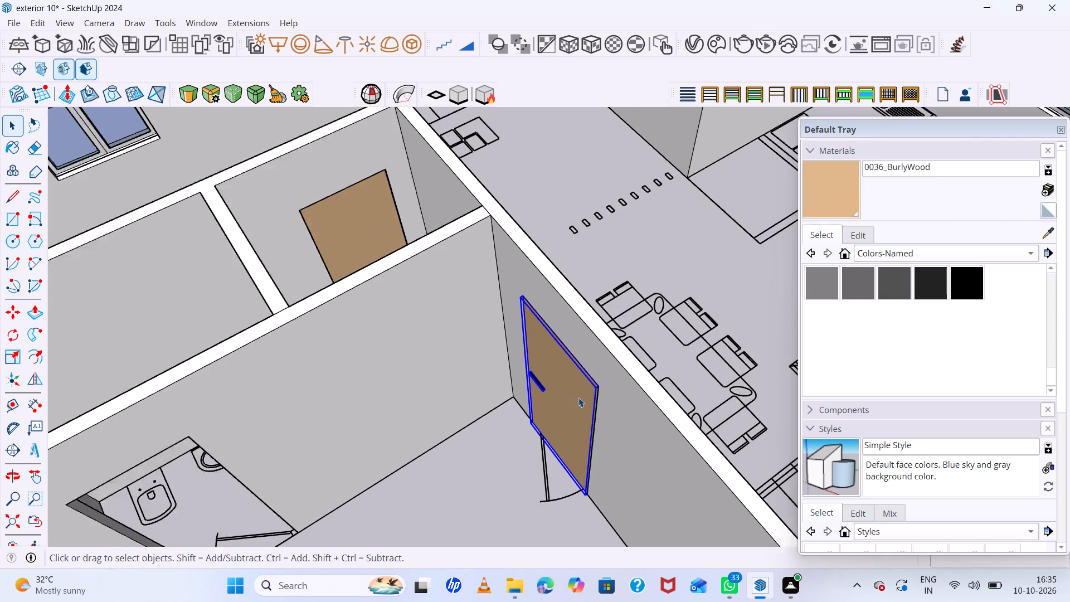
scroll(578, 397, up, 11)
middle_drag(588, 370, 582, 377)
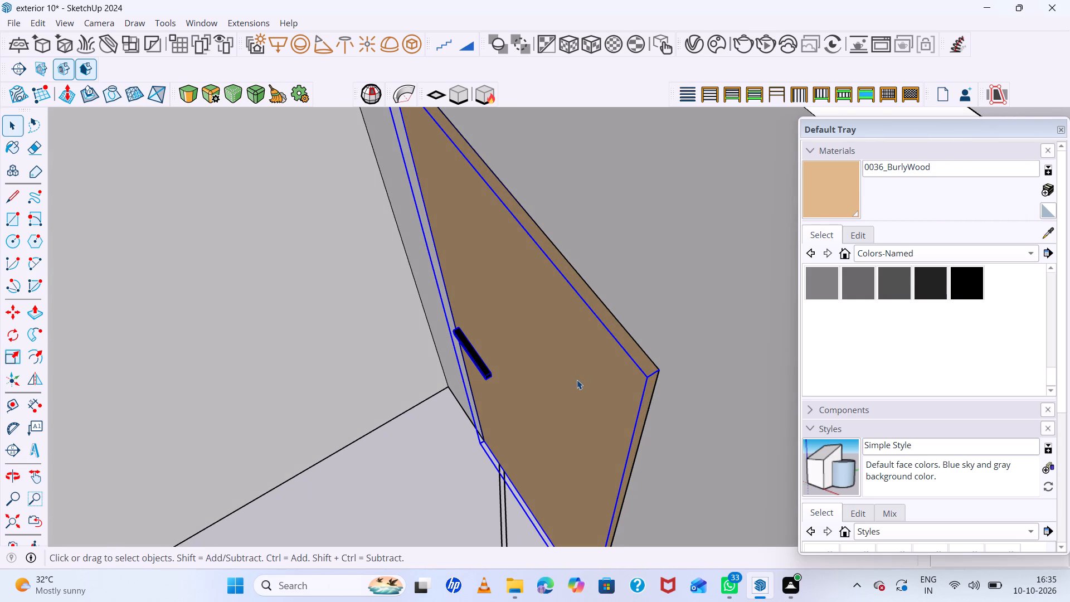
key(s)
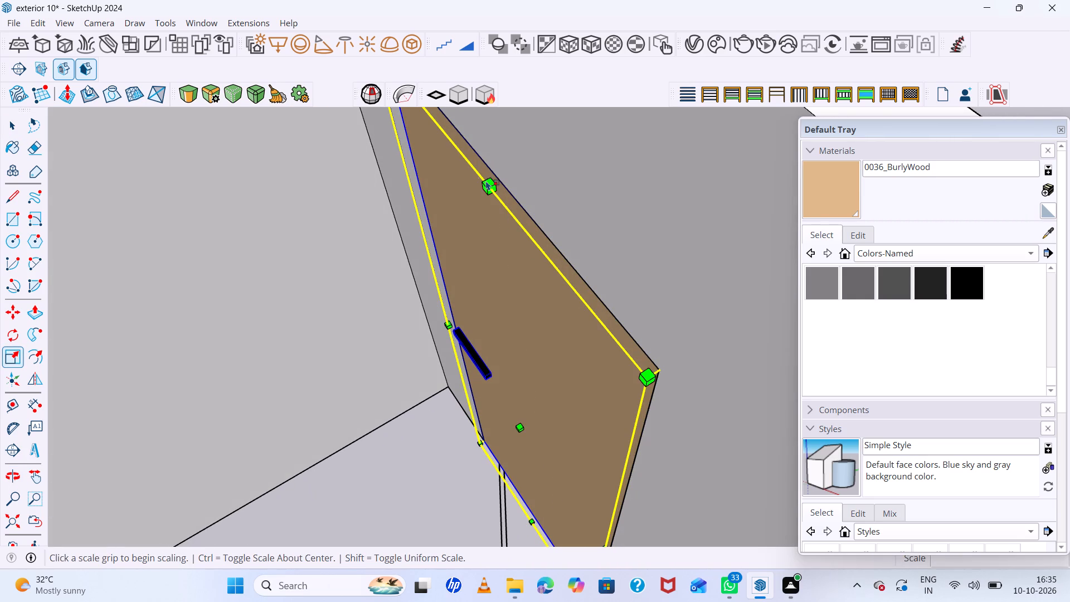
click(490, 182)
click(497, 178)
Scale the bedroom door slightly from its upper edge on the dining side to meet the opening and outer wall face.
scroll(463, 186, down, 6)
middle_drag(553, 210, 450, 208)
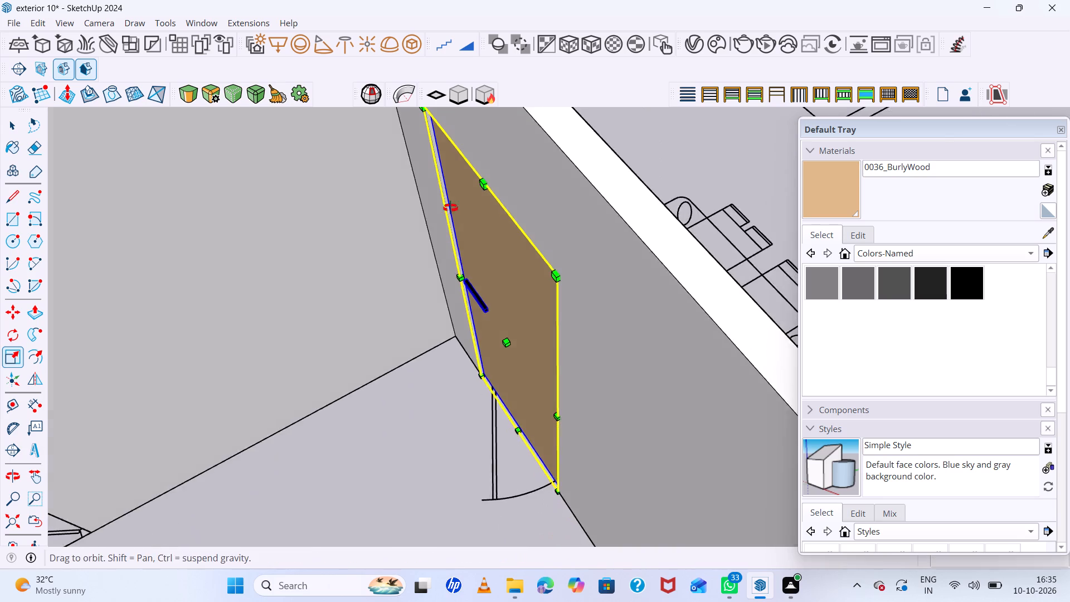
middle_drag(450, 208, 178, 232)
scroll(695, 269, down, 4)
scroll(706, 236, up, 9)
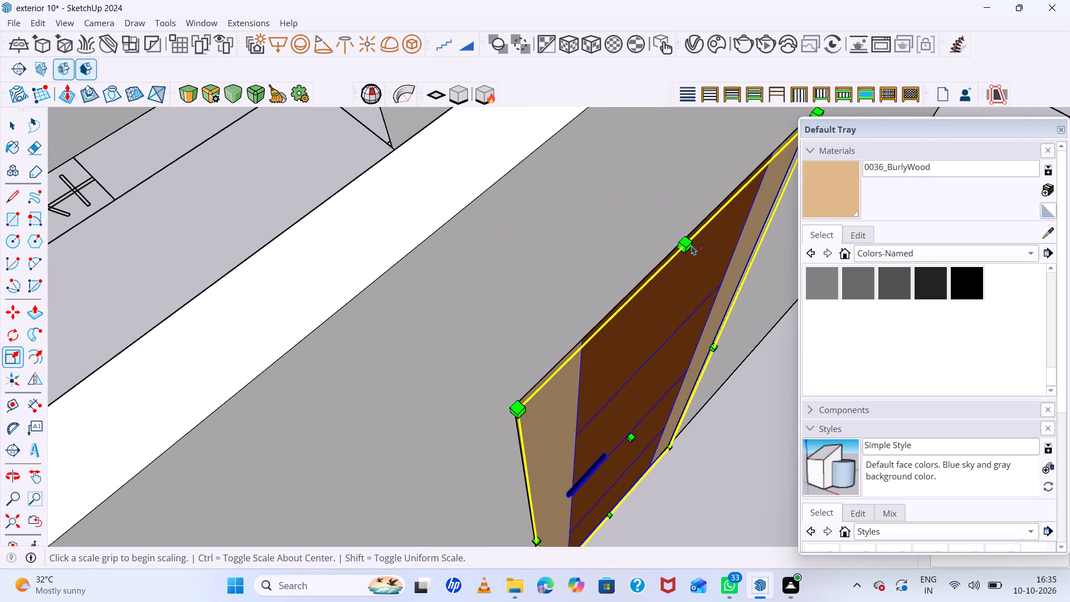
click(692, 245)
click(688, 244)
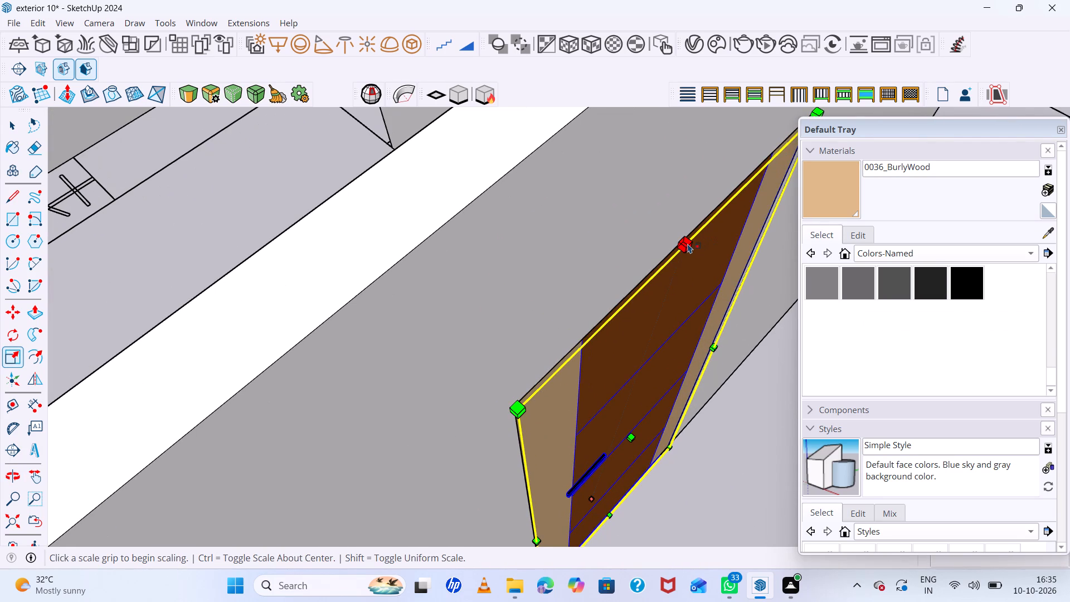
click(688, 244)
key(space)
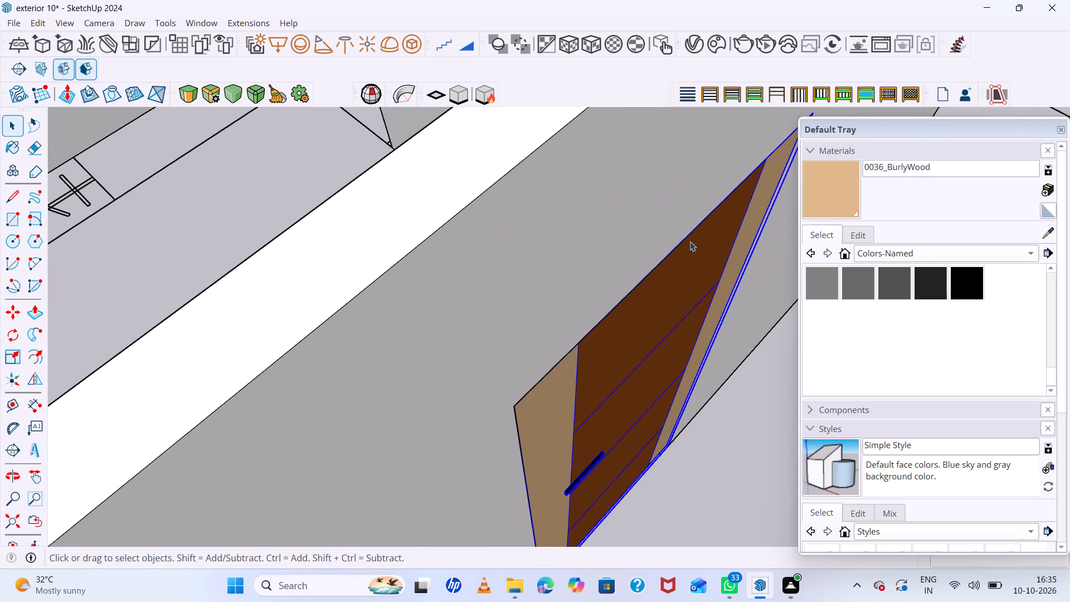
Examine the fitted doors, windows and remaining open doorways around the house from several angles, with the bedroom door deselected.
scroll(690, 241, down, 20)
scroll(690, 241, down, 8)
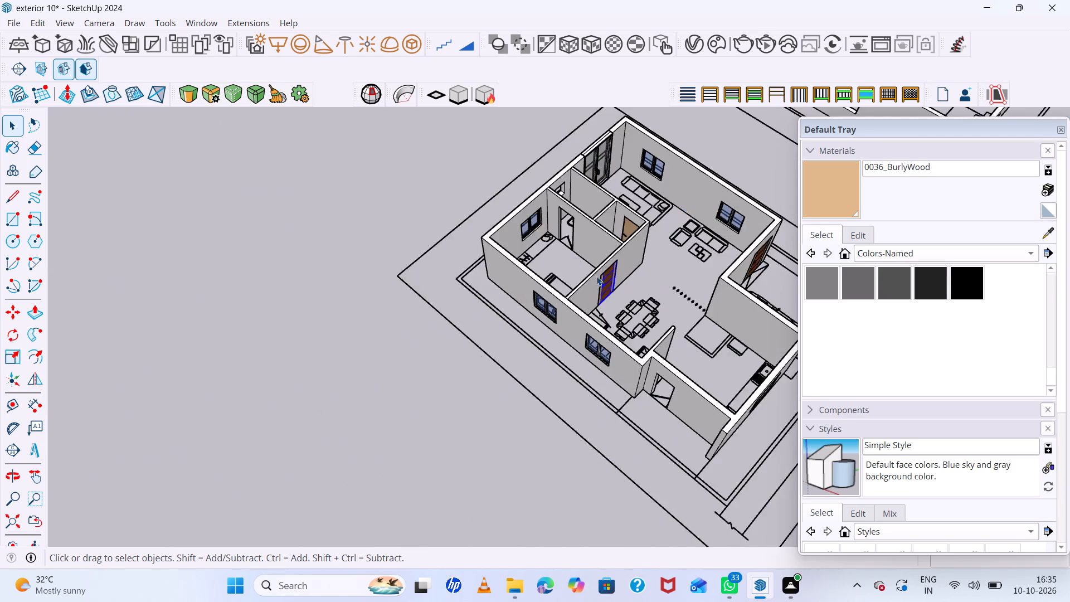
scroll(662, 304, up, 7)
scroll(562, 246, down, 6)
middle_drag(679, 279, 662, 219)
scroll(807, 235, up, 7)
middle_drag(695, 243, 774, 249)
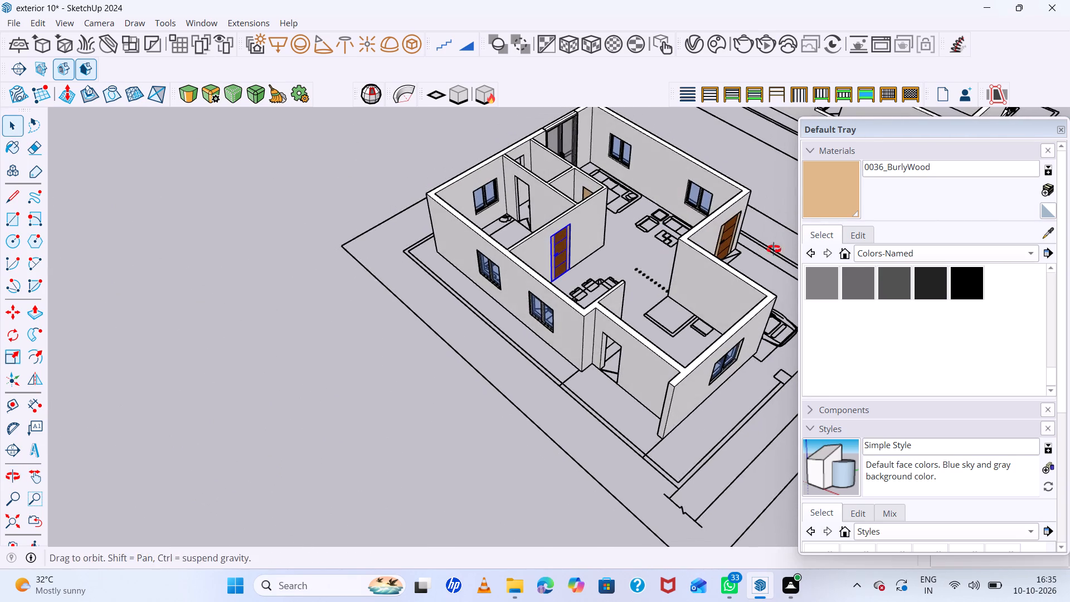
middle_drag(774, 249, 813, 246)
scroll(708, 205, up, 8)
scroll(629, 158, down, 1)
scroll(610, 174, up, 5)
middle_drag(628, 184, 770, 231)
scroll(694, 205, down, 5)
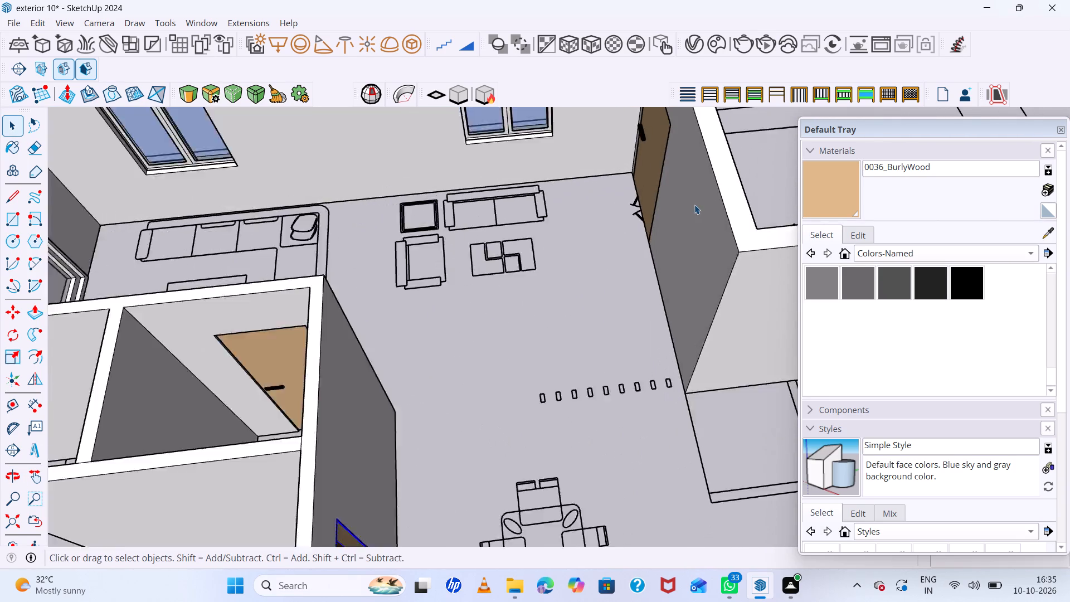
scroll(694, 205, down, 10)
scroll(581, 218, down, 7)
click(684, 161)
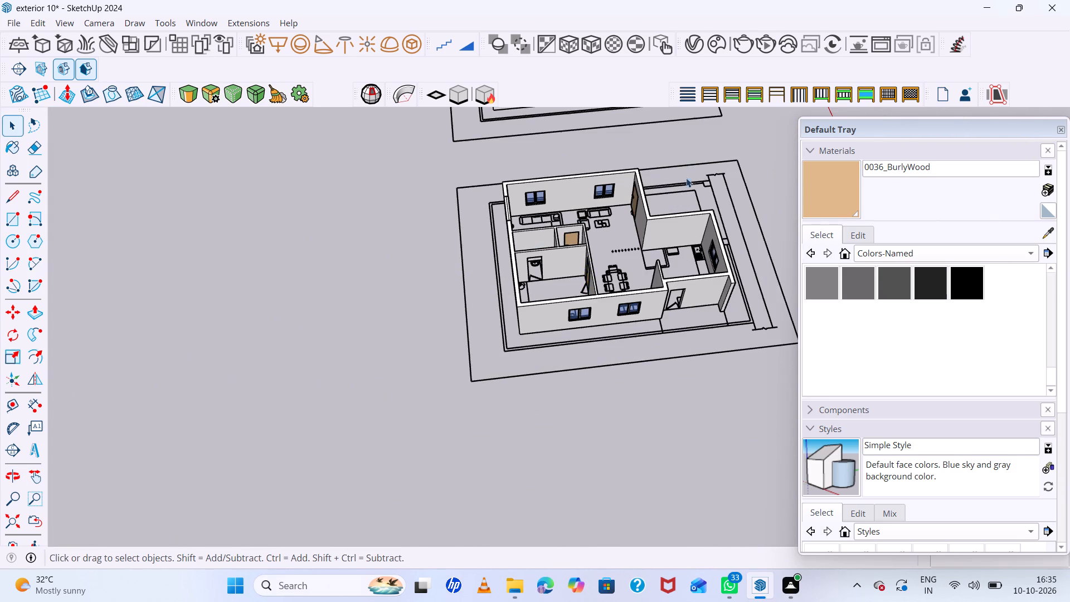
scroll(692, 225, up, 5)
middle_drag(746, 247, 286, 316)
scroll(739, 133, up, 5)
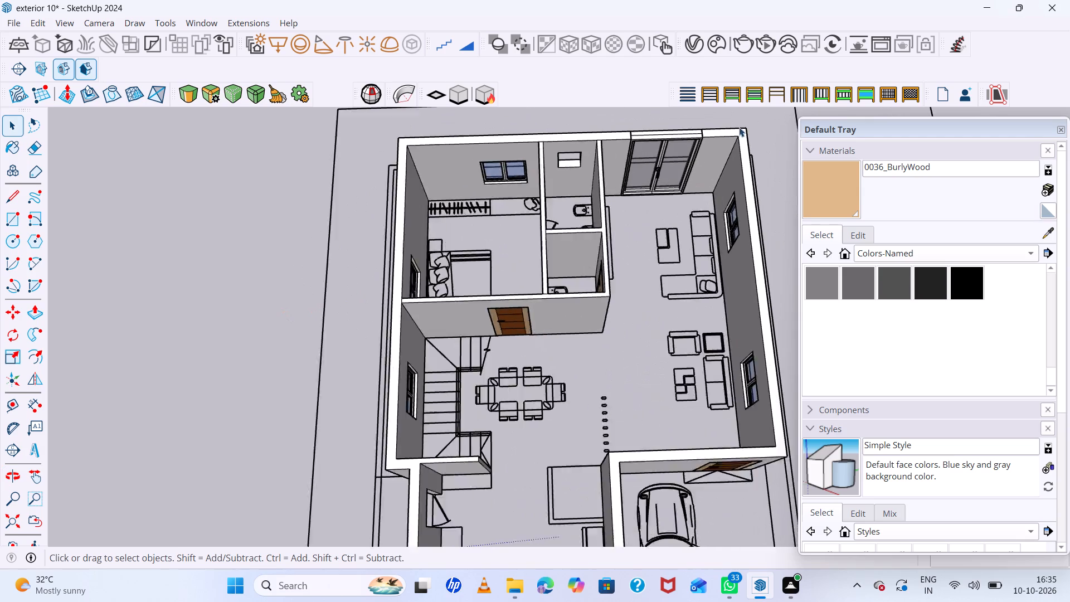
scroll(739, 127, up, 2)
scroll(583, 196, down, 15)
middle_drag(541, 264, 621, 140)
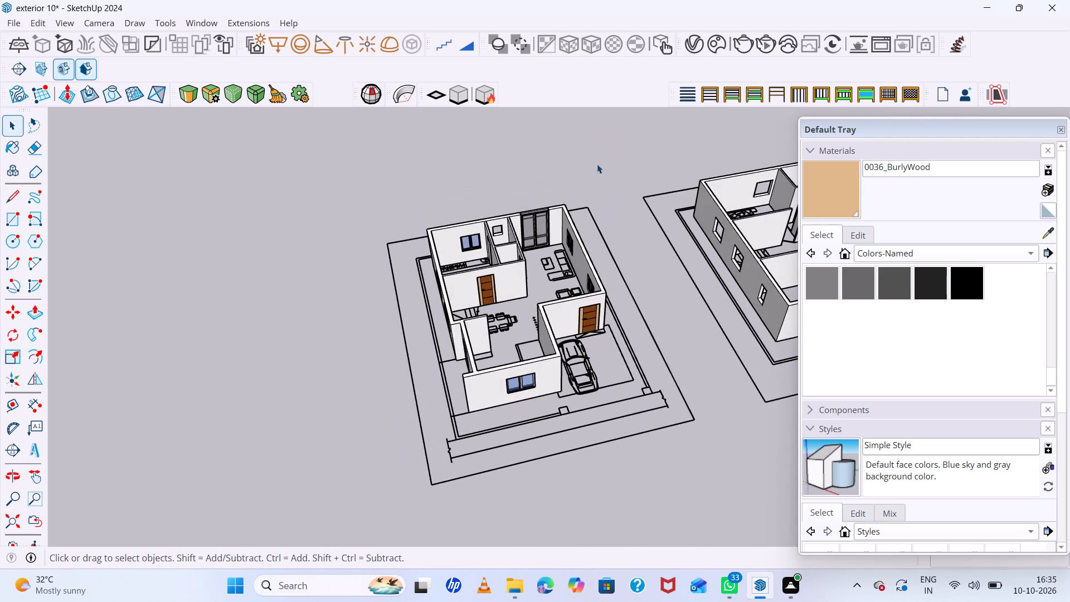
scroll(588, 171, down, 7)
scroll(241, 88, up, 4)
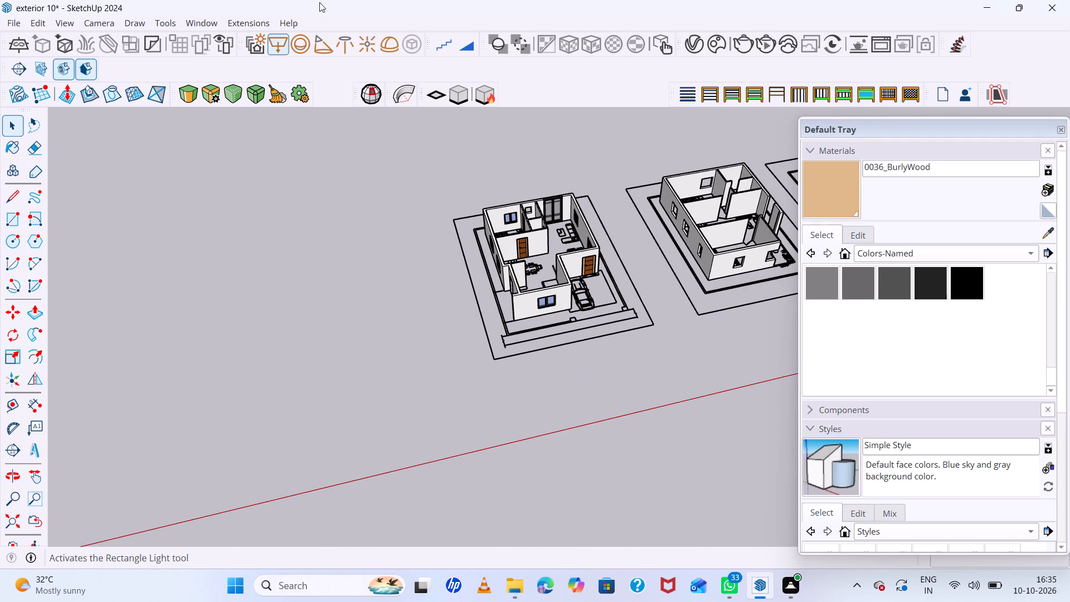
scroll(319, 2, up, 1)
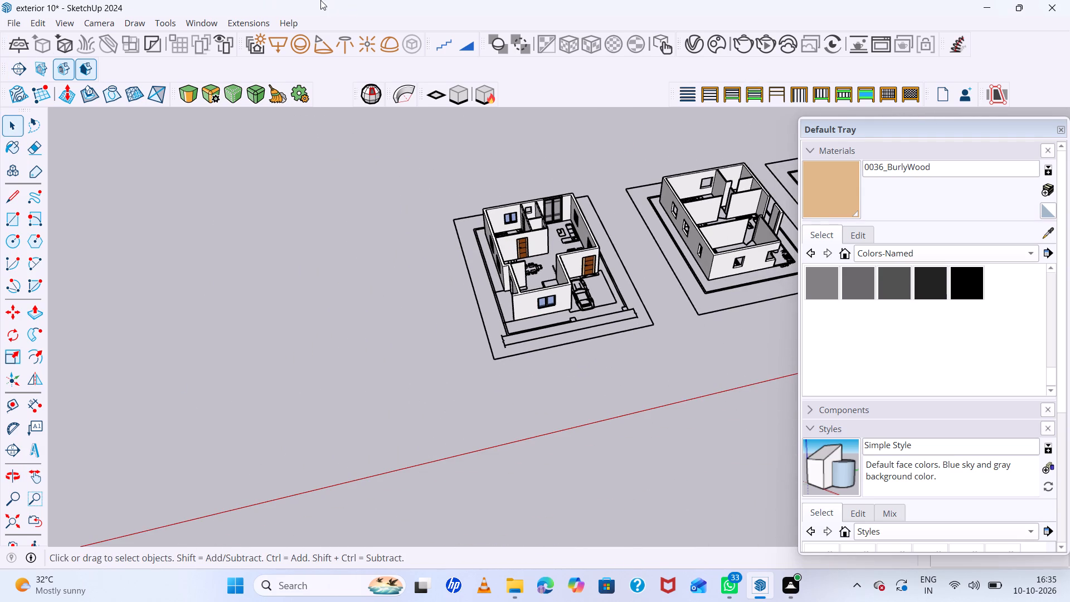
scroll(423, 334, down, 6)
middle_drag(424, 334, 591, 298)
scroll(471, 297, up, 18)
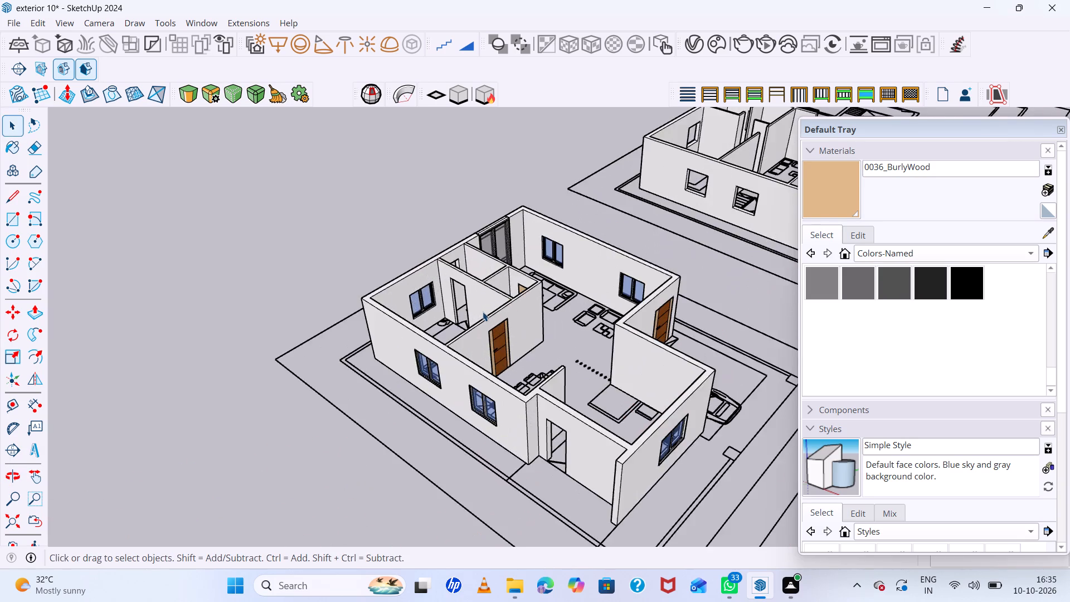
Draw an 8' by 2'9" rectangle across the toilet doorway in the bedroom wall, from its upper corner to the opposite floor corner.
scroll(483, 312, up, 2)
middle_drag(483, 312, 556, 346)
scroll(485, 336, up, 12)
middle_drag(562, 355, 606, 357)
scroll(474, 333, up, 6)
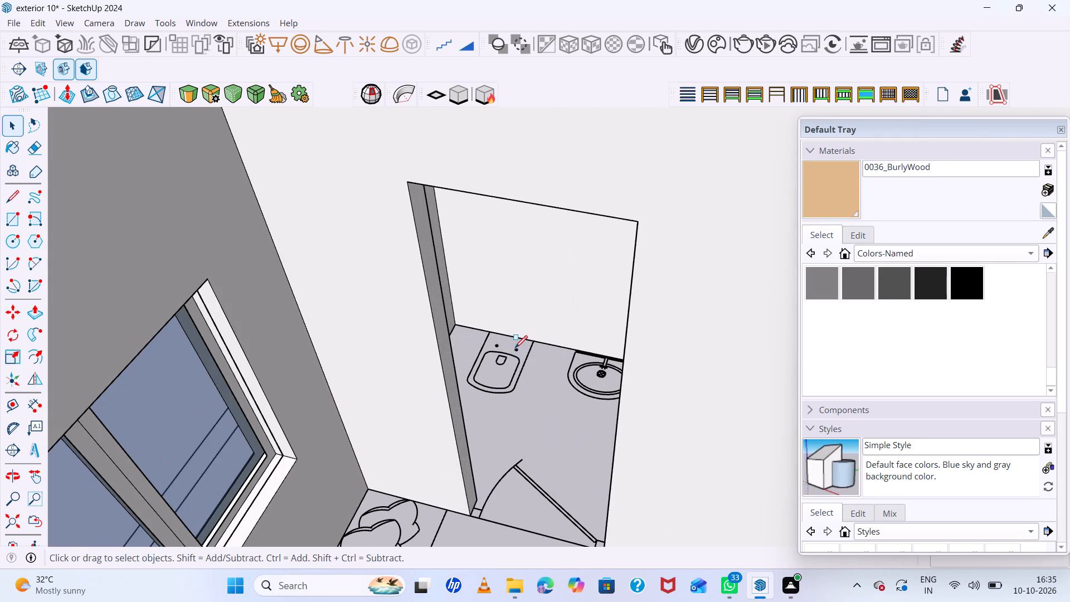
key(r)
click(407, 183)
scroll(550, 270, down, 9)
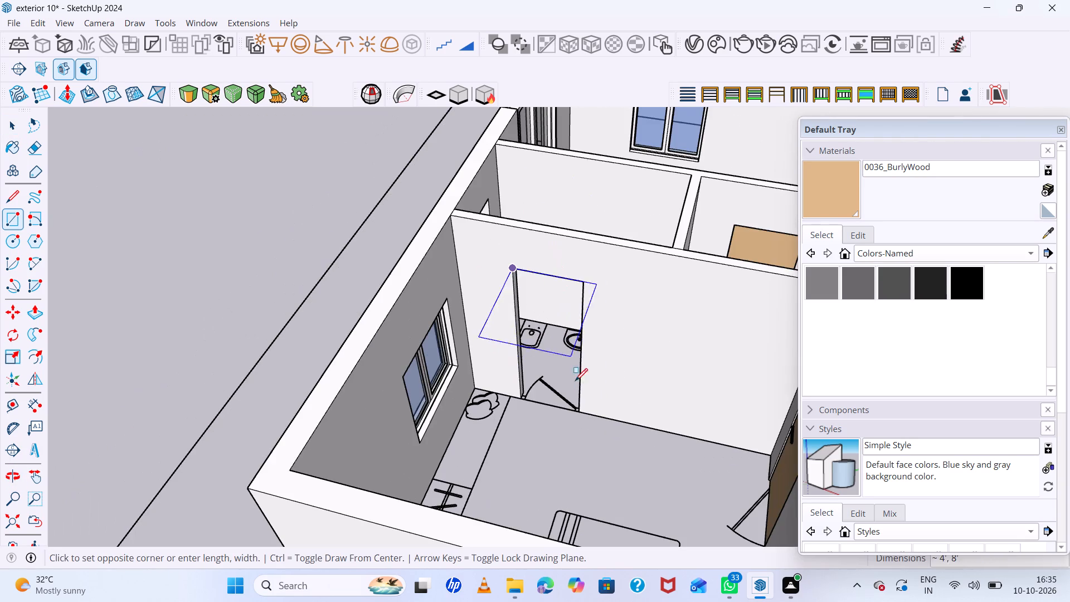
scroll(576, 414, up, 12)
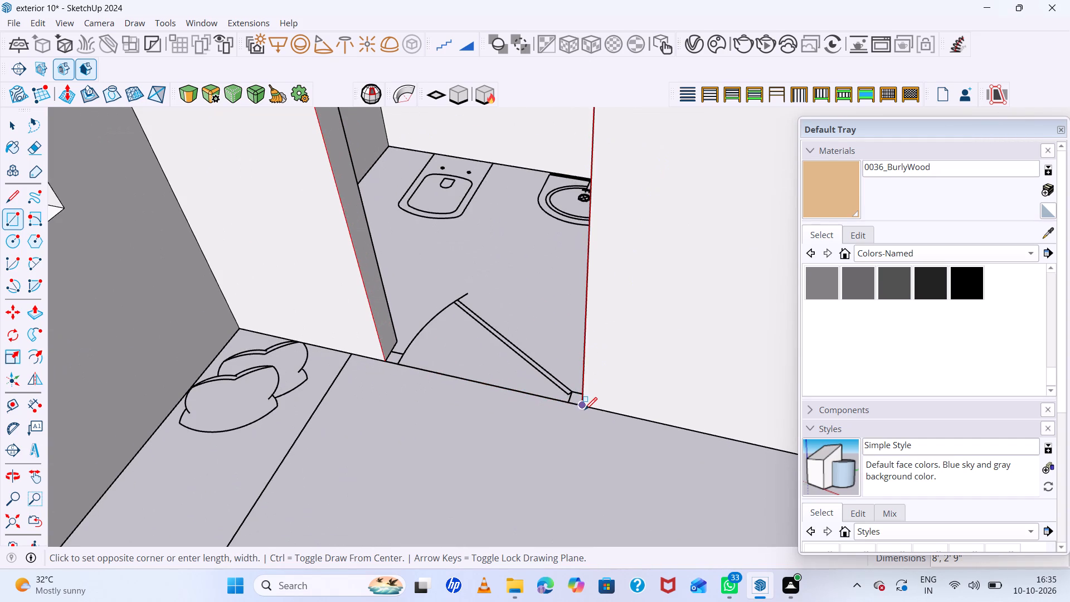
click(585, 409)
key(space)
Move the rectangular face out of the toilet doorway to open ground outside the house, beyond the plot boundary.
click(494, 315)
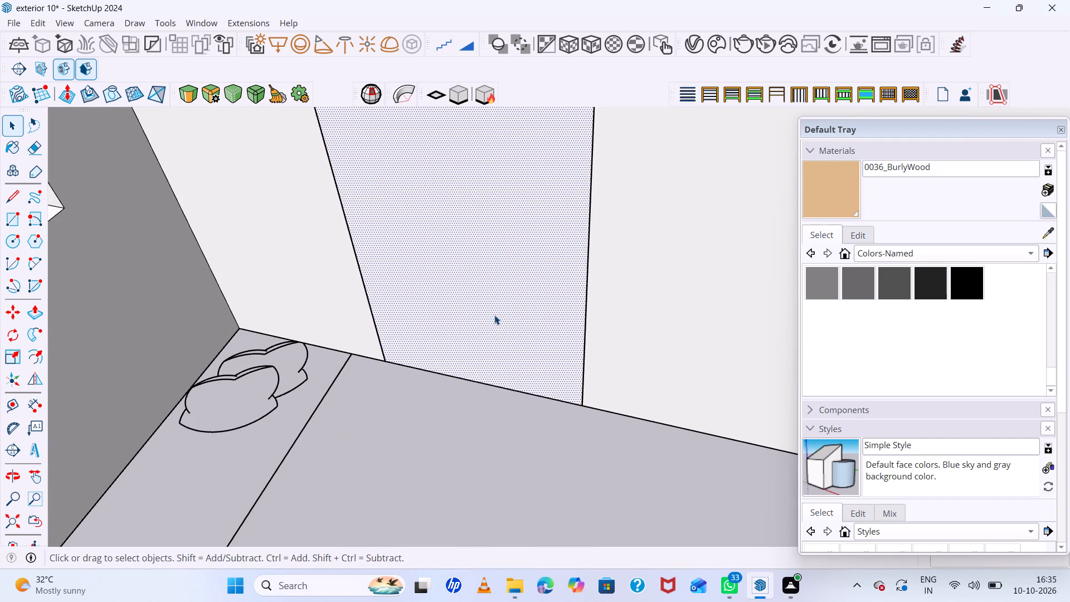
scroll(494, 315, down, 6)
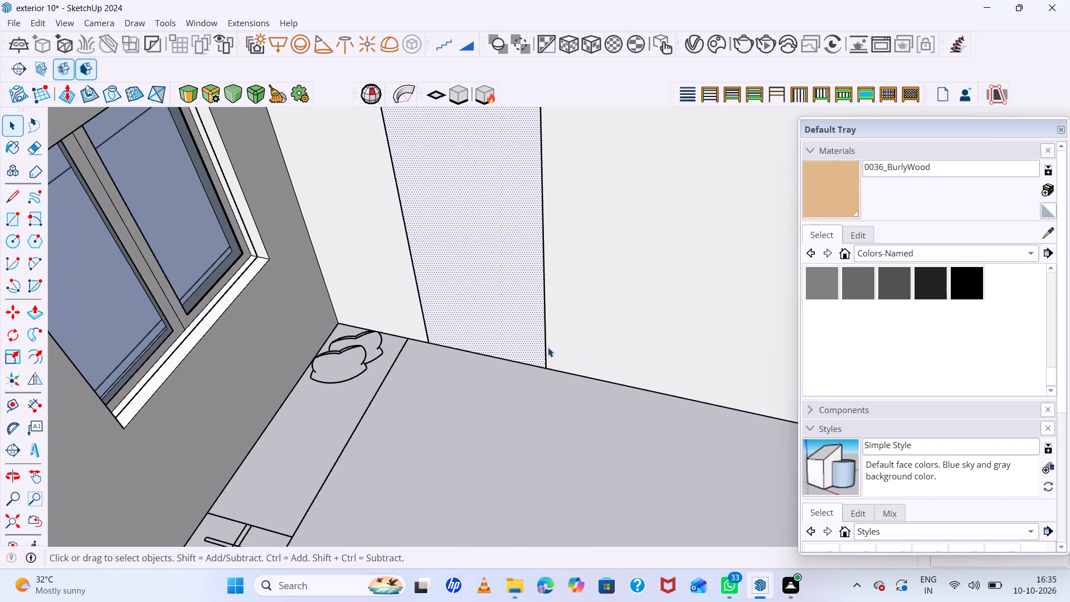
key(m)
click(547, 366)
scroll(473, 426, down, 6)
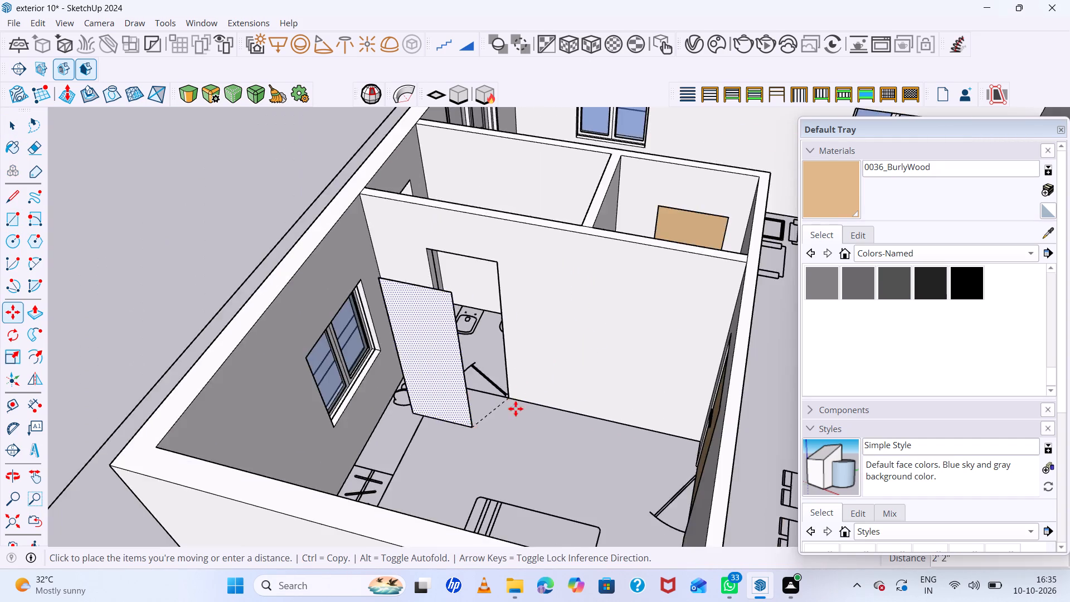
scroll(515, 409, down, 15)
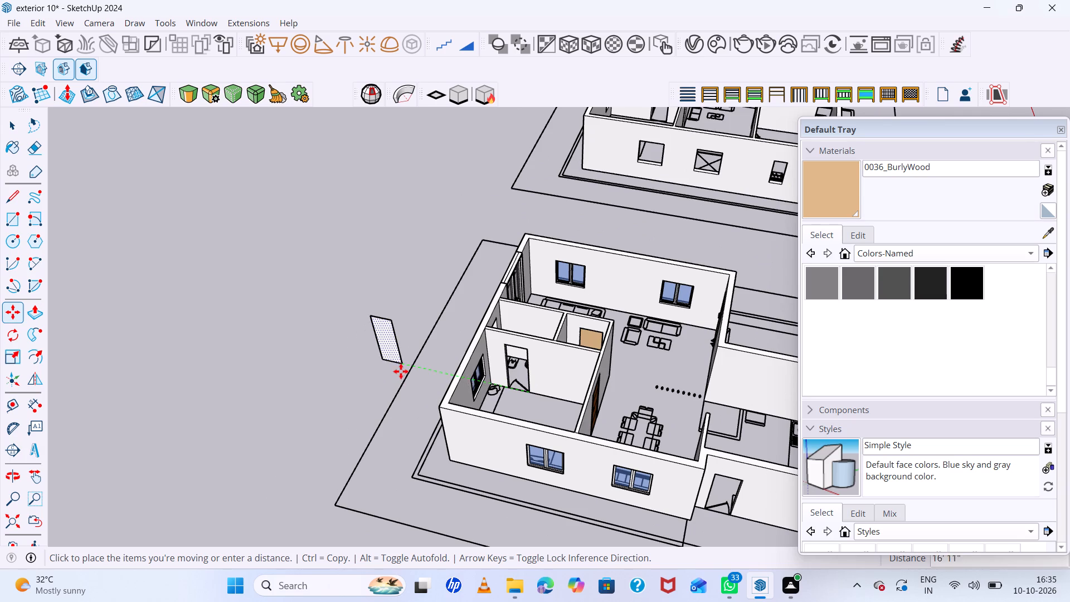
click(402, 376)
scroll(395, 365, up, 9)
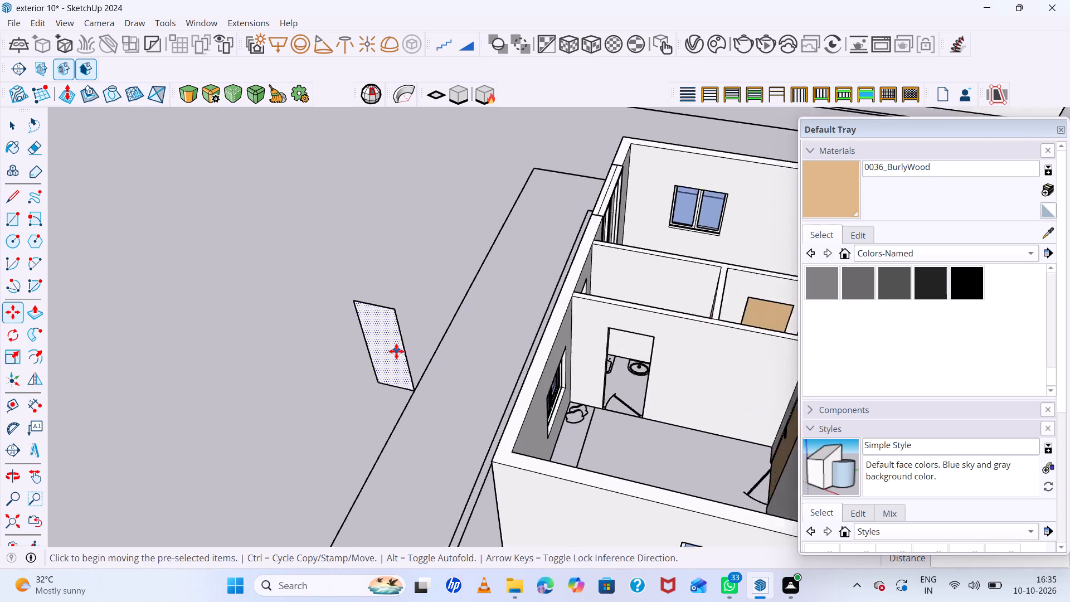
scroll(396, 351, up, 2)
click(423, 410)
click(367, 407)
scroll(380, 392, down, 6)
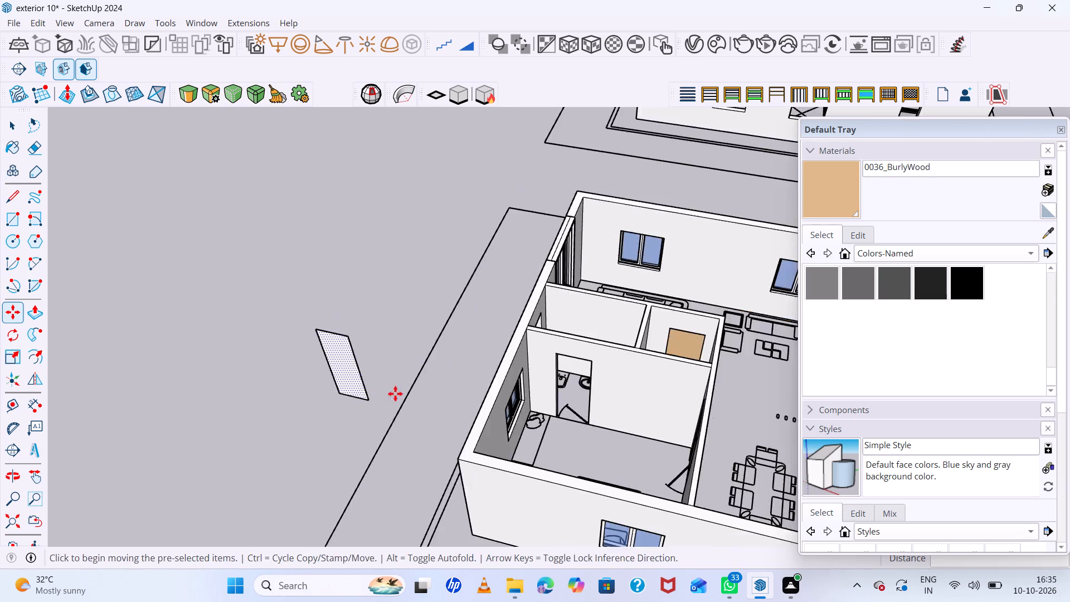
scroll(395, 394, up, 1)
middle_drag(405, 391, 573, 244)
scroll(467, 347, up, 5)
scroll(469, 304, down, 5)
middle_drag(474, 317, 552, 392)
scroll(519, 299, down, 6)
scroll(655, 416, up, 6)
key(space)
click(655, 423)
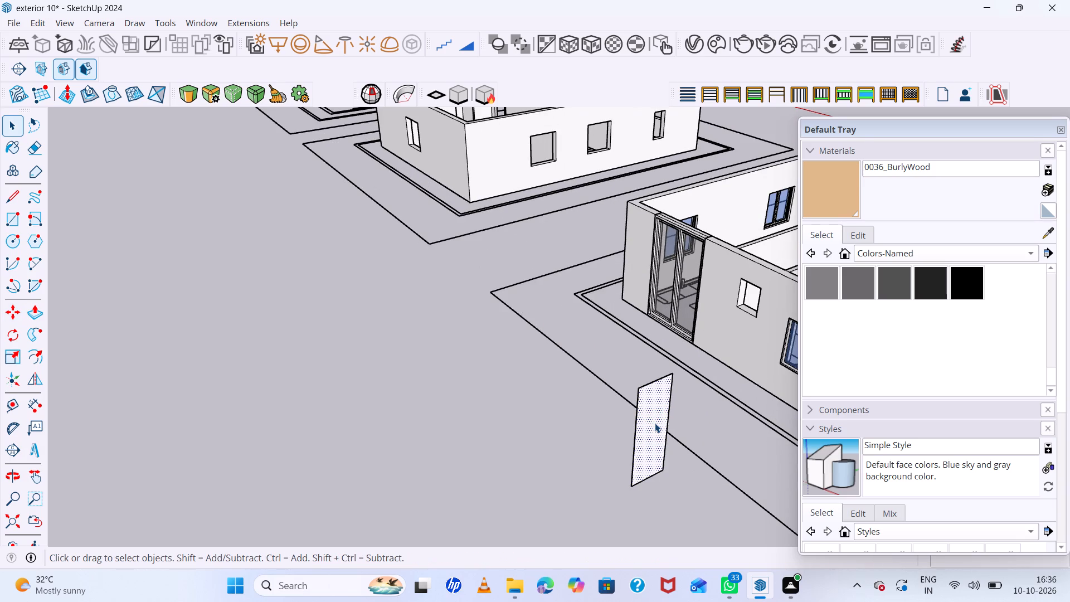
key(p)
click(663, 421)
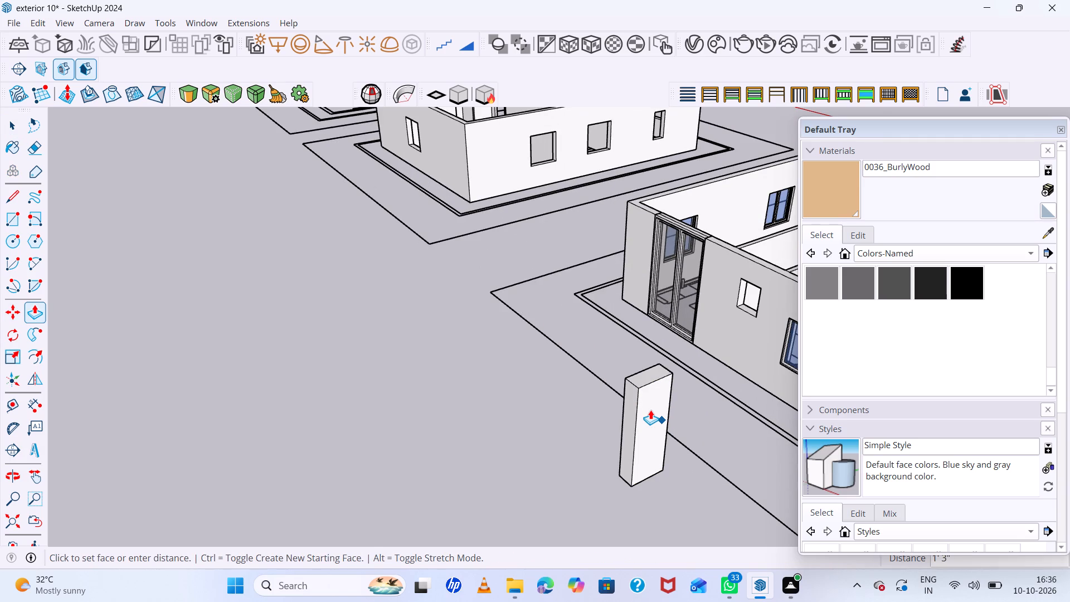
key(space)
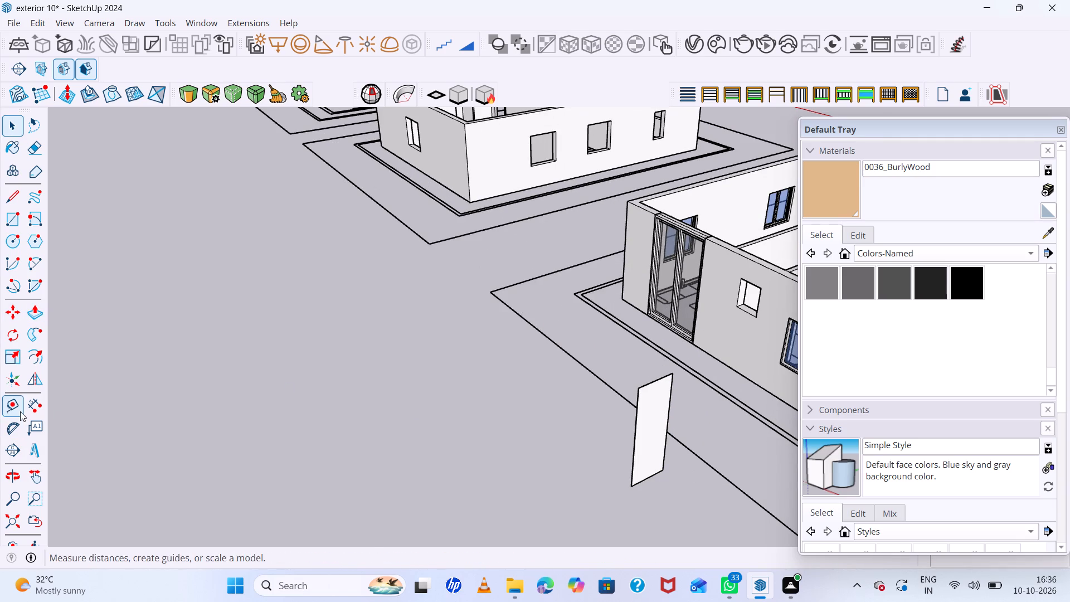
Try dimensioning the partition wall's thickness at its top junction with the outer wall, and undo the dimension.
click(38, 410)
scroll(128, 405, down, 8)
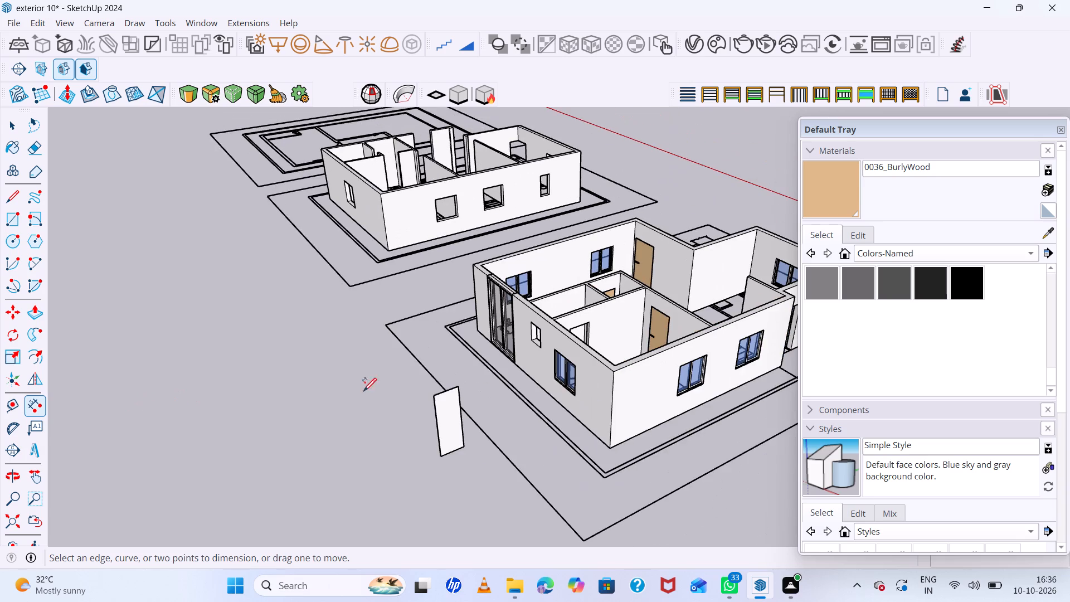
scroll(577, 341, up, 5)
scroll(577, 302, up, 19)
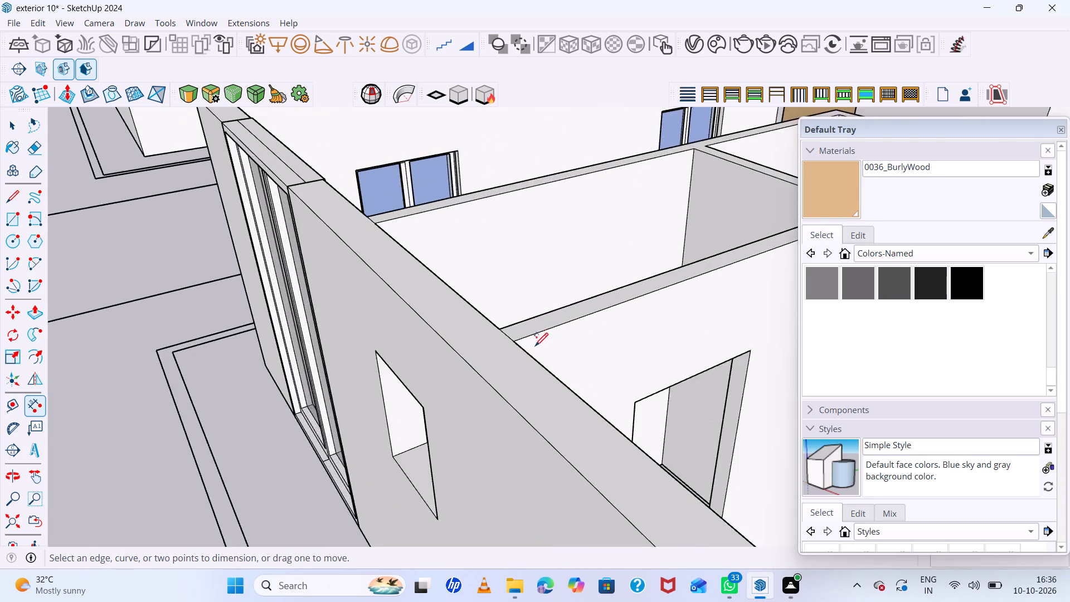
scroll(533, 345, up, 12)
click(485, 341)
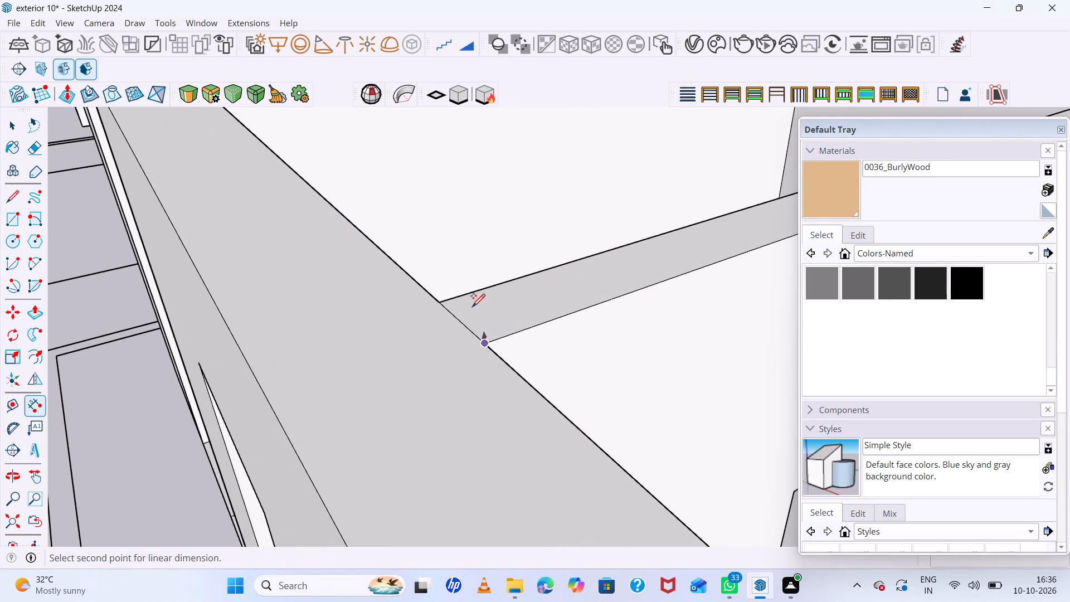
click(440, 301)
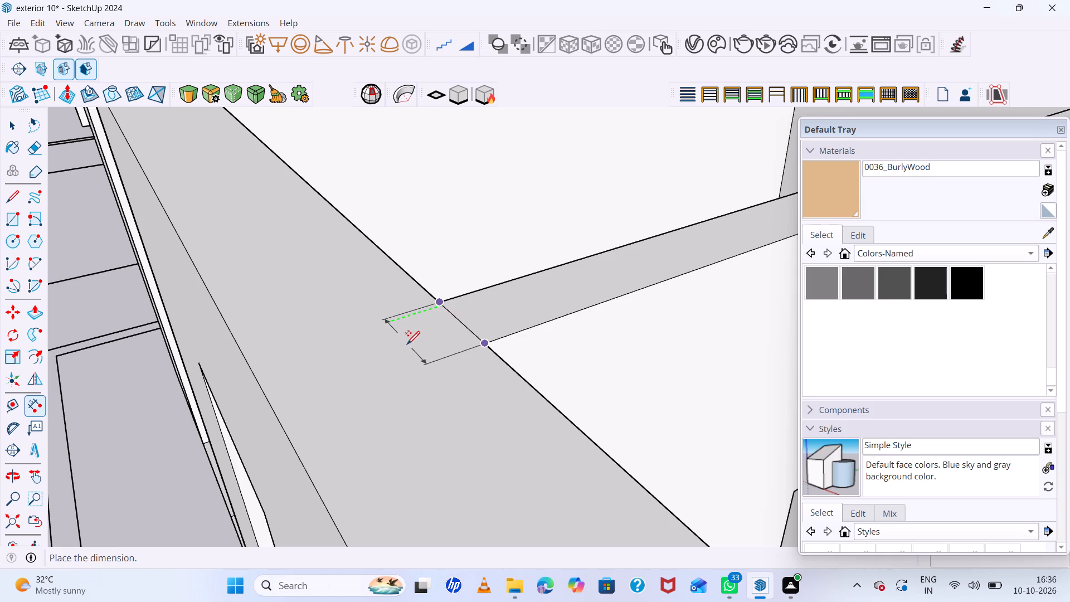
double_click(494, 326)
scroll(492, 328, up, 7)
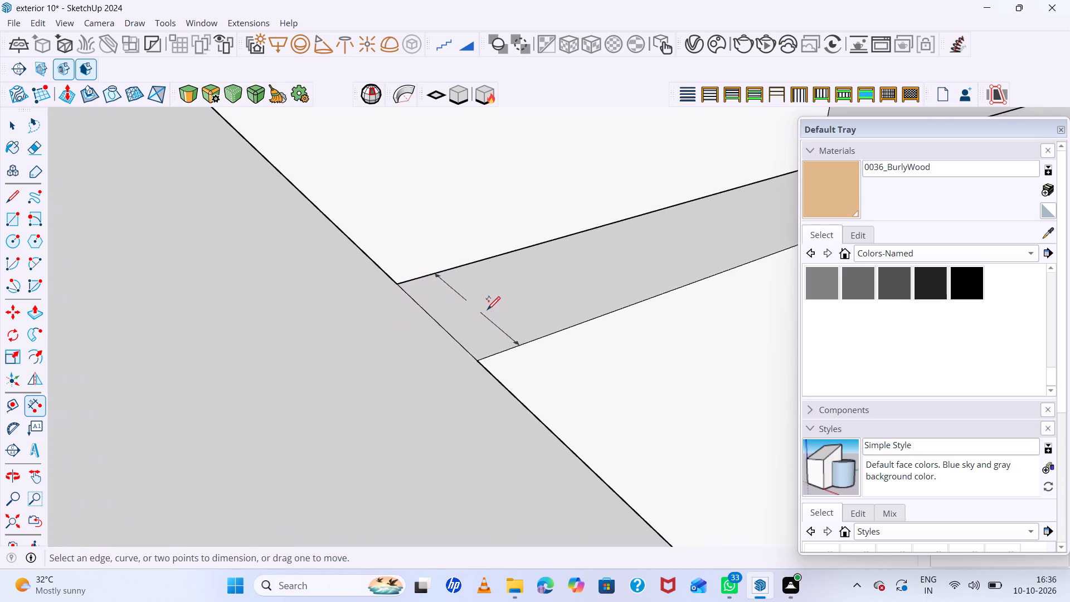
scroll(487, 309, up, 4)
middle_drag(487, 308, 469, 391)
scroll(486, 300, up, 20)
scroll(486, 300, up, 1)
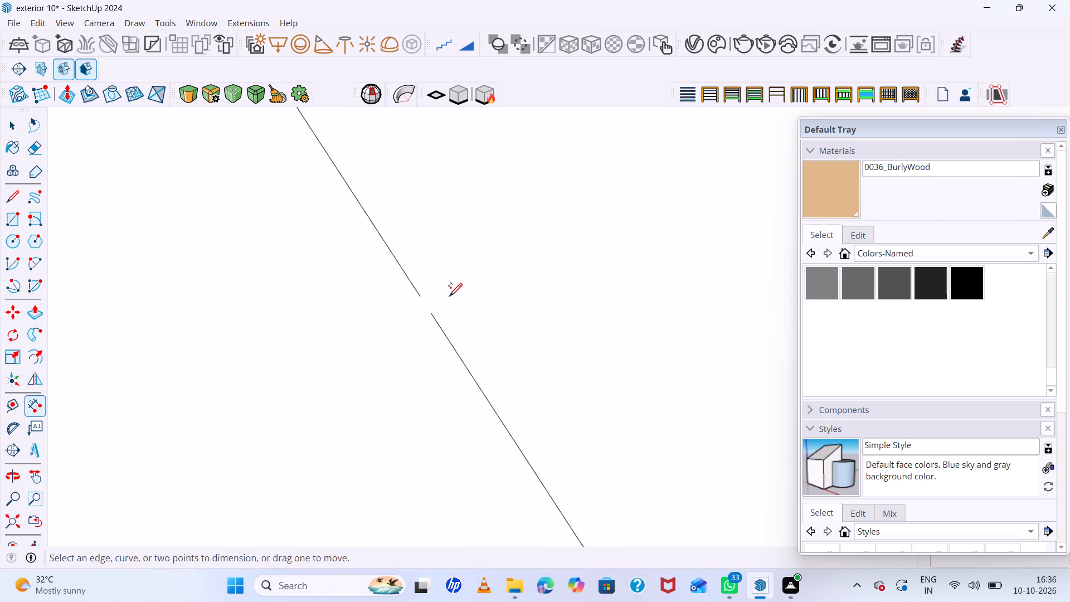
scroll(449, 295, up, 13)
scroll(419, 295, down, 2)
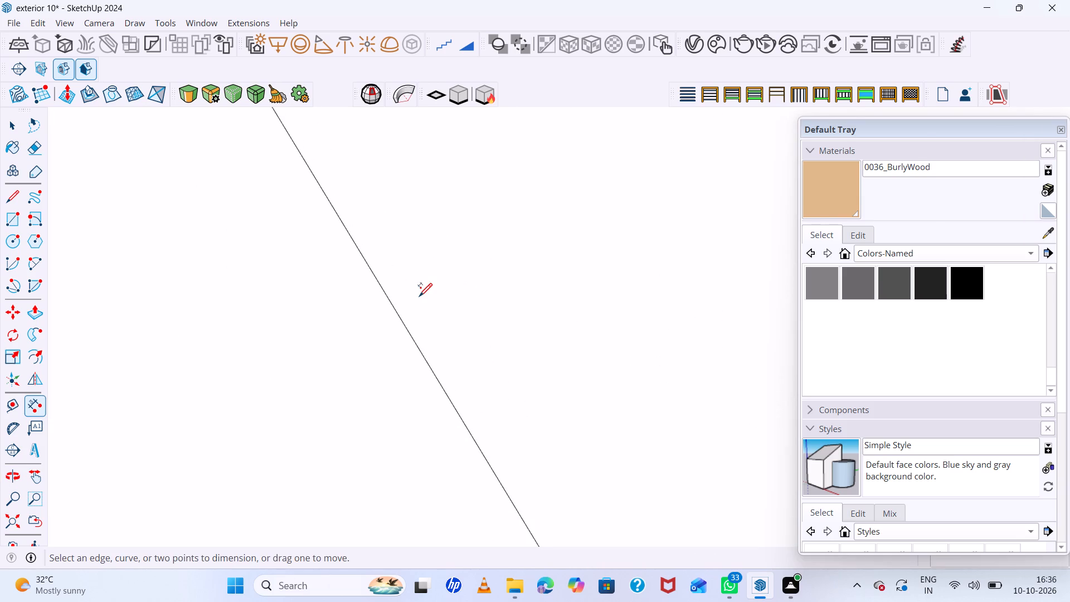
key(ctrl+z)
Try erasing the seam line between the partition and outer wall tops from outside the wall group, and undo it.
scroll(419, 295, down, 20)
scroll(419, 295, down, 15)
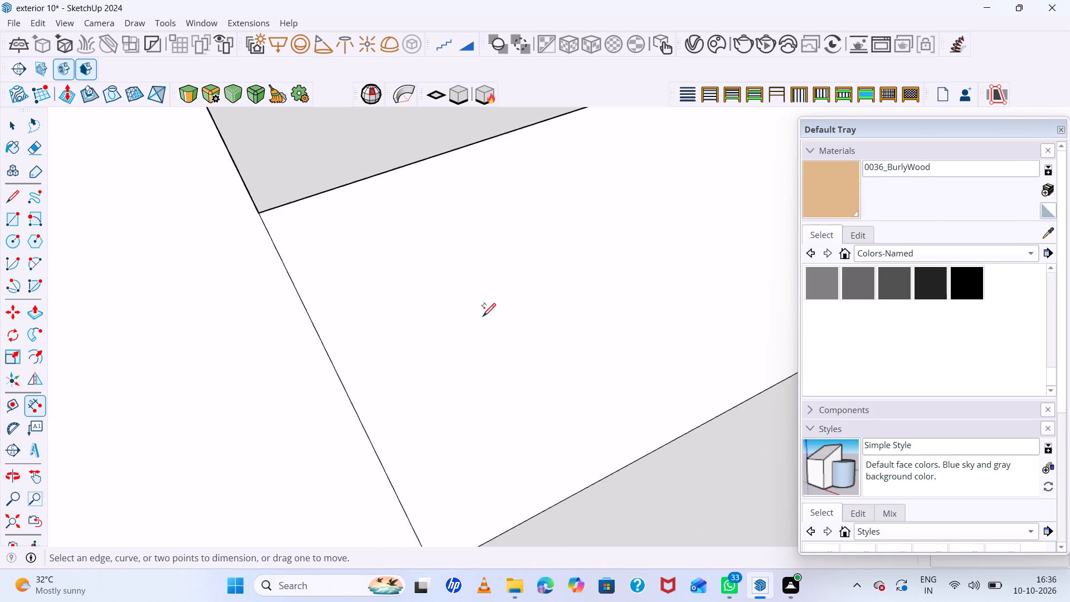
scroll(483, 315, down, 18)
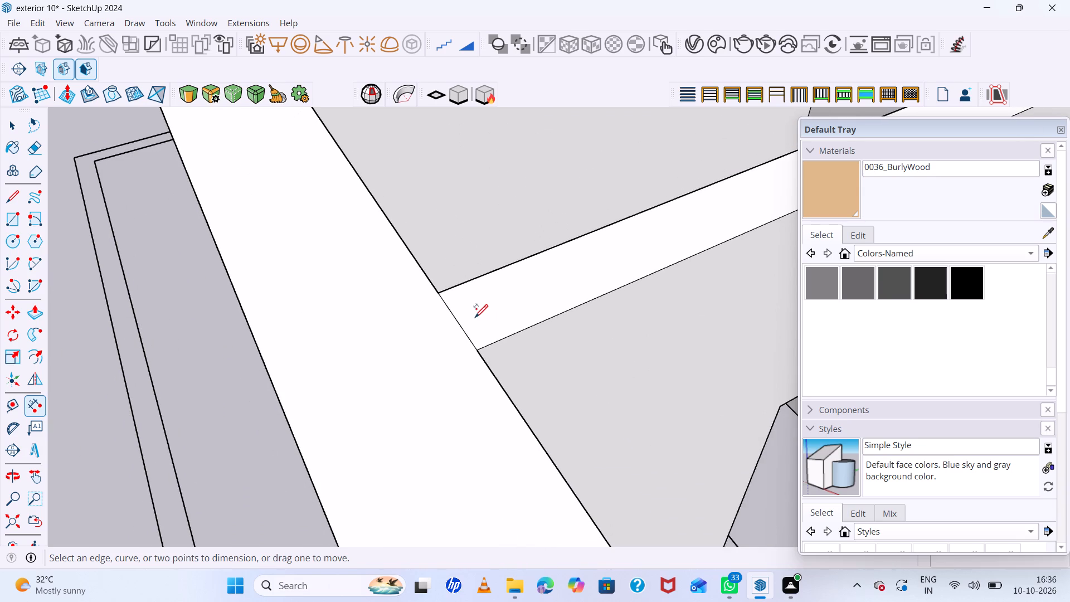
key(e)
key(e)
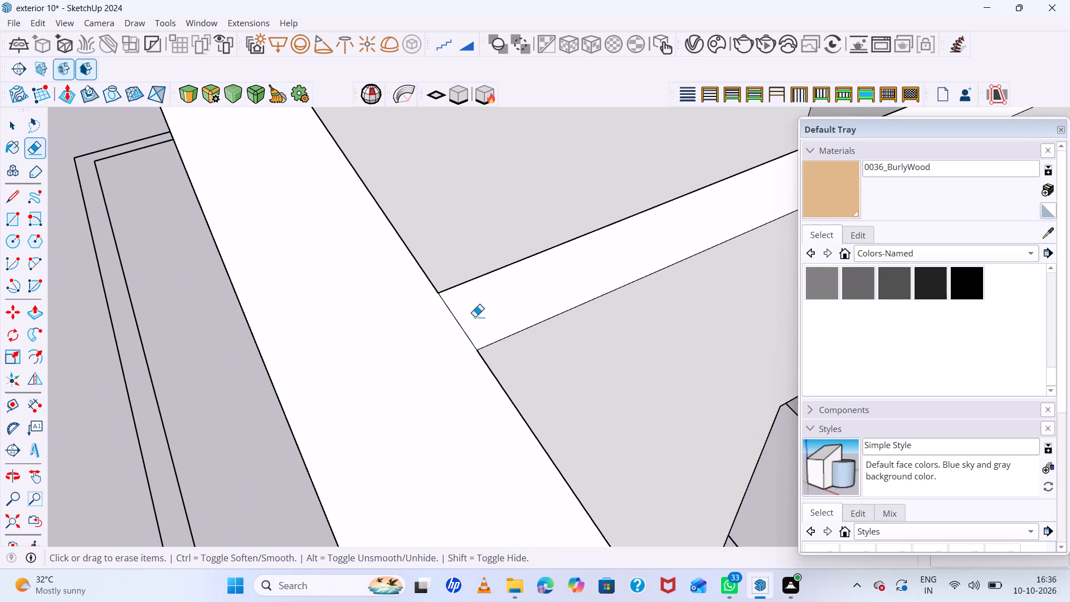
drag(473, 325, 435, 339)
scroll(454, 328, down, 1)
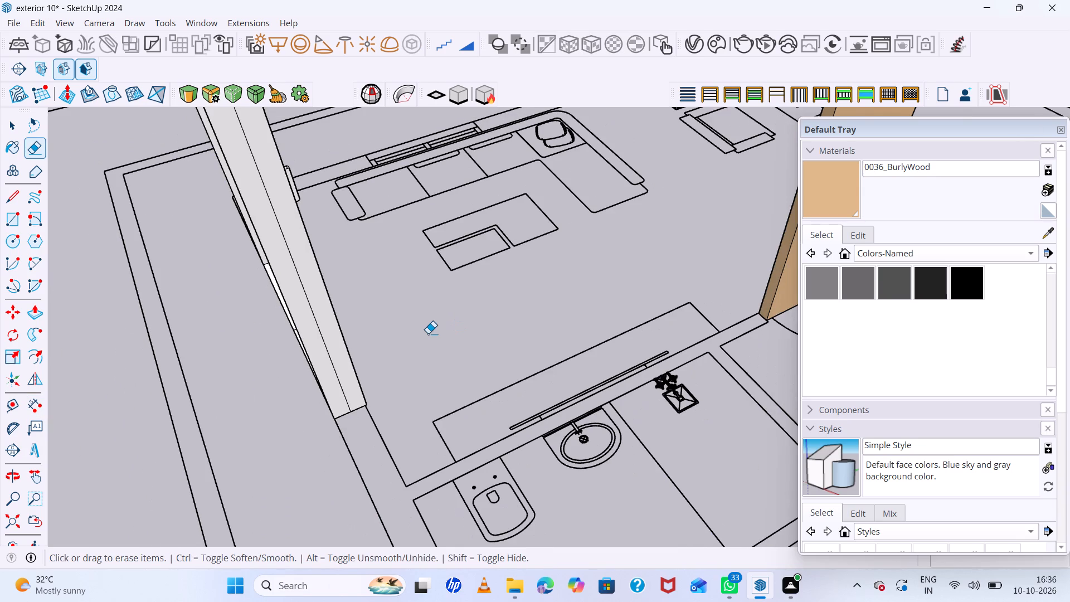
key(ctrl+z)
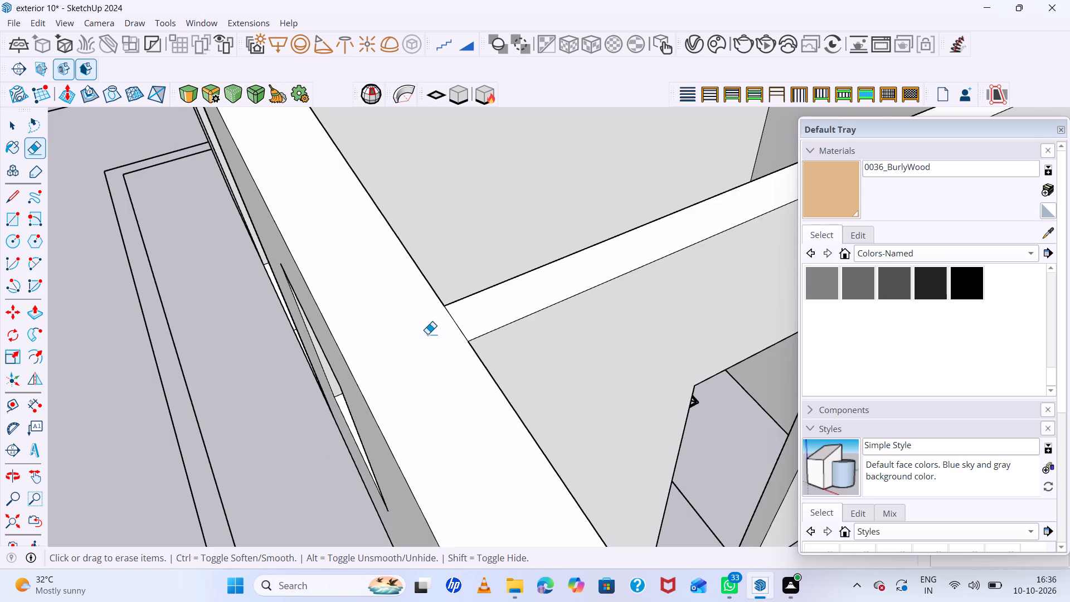
Inside the wall group, erase the seam line where the partition wall's top meets the outer wall's top.
key(space)
key(space)
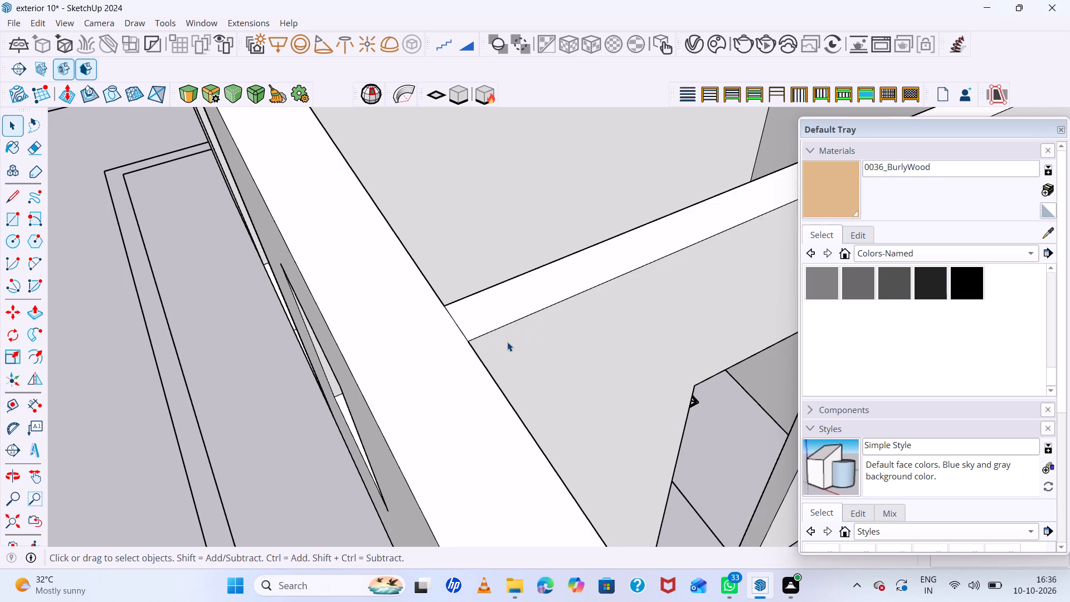
double_click(432, 367)
scroll(436, 358, up, 8)
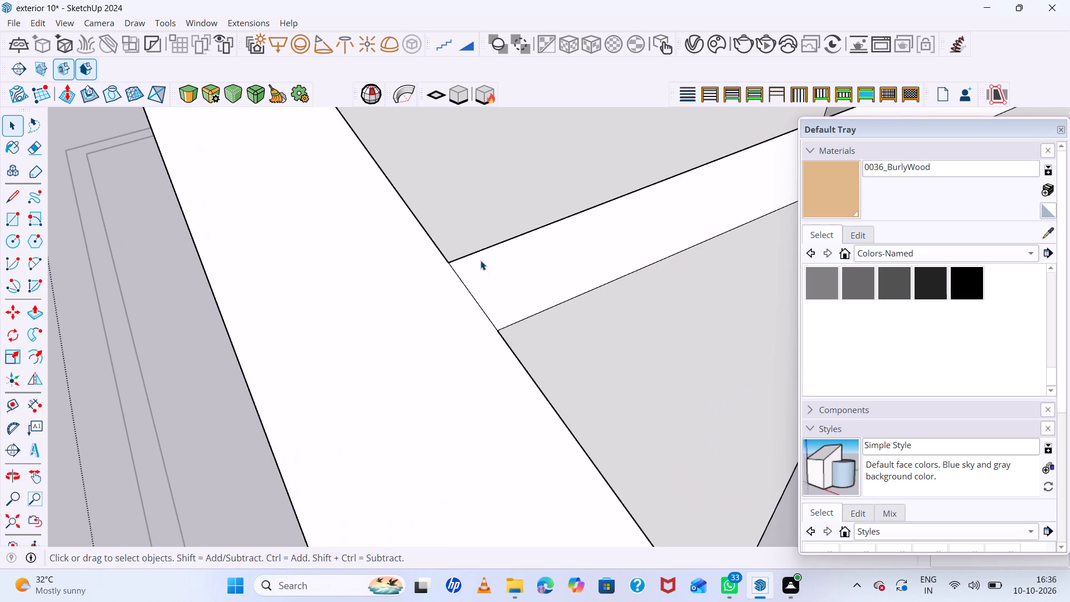
key(e)
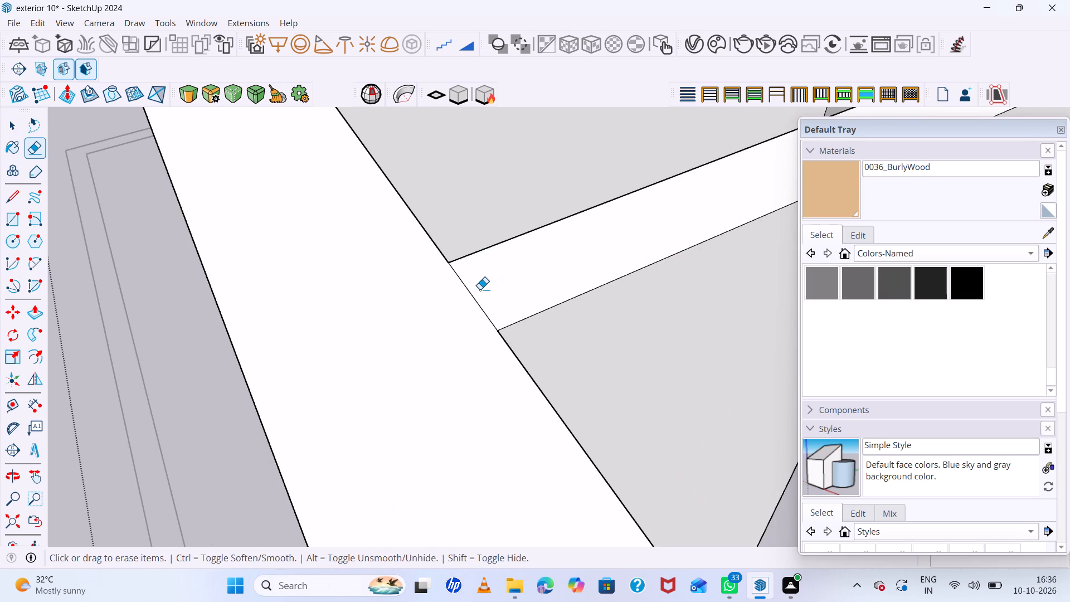
drag(480, 289, 465, 305)
Measure the partition wall's thickness between its two corners at the outer wall, without placing a dimension.
click(28, 403)
click(448, 259)
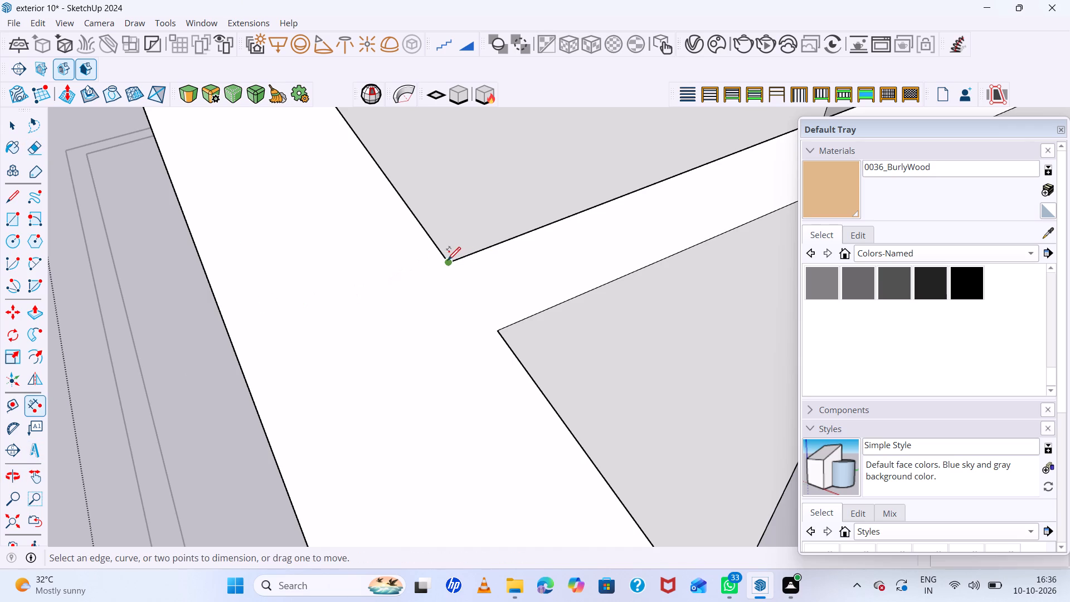
click(500, 332)
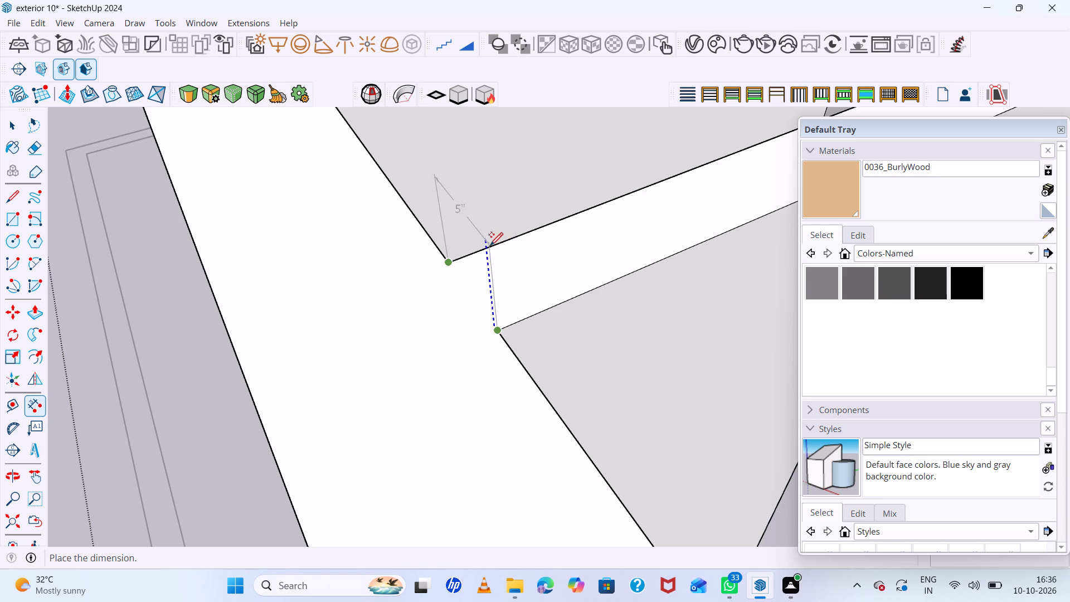
key(grave)
key(space)
Leave the wall group and extrude the loose door rectangle outside the house by 5".
scroll(456, 453, down, 9)
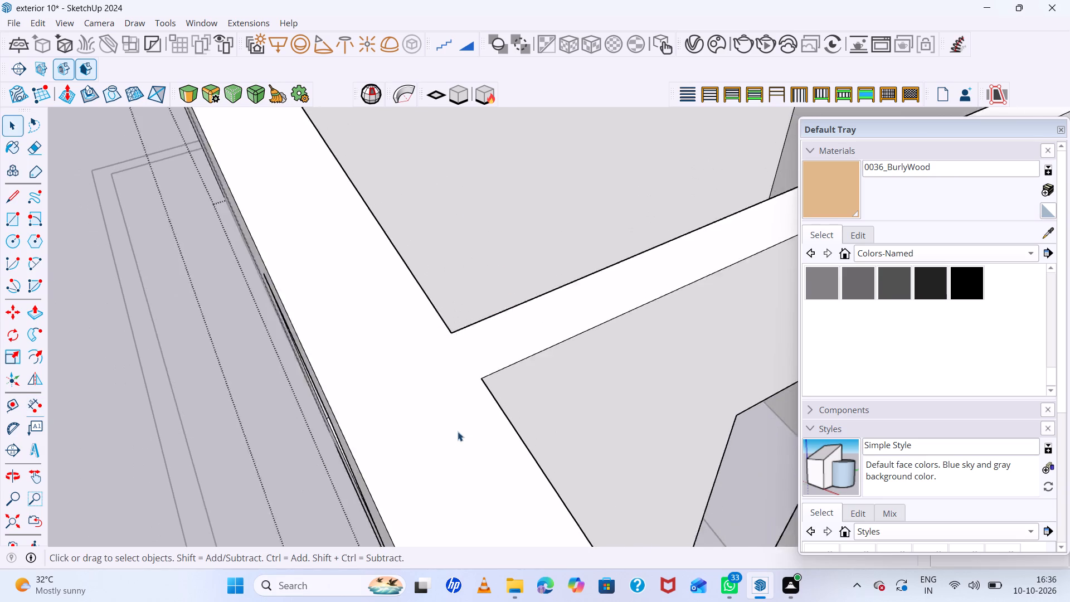
scroll(458, 431, down, 20)
scroll(458, 431, down, 17)
scroll(523, 295, up, 6)
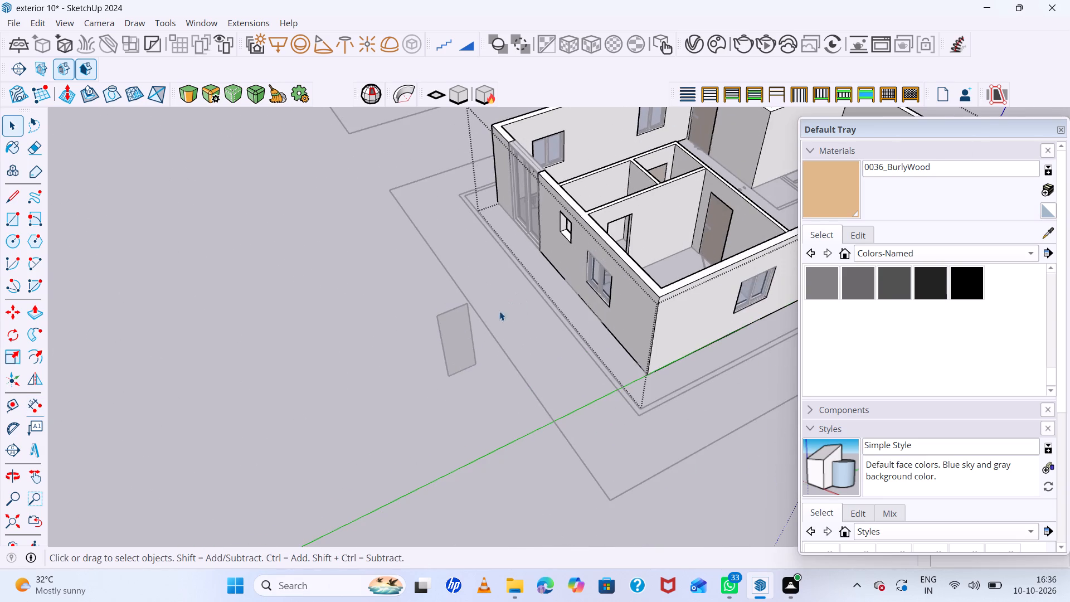
double_click(460, 337)
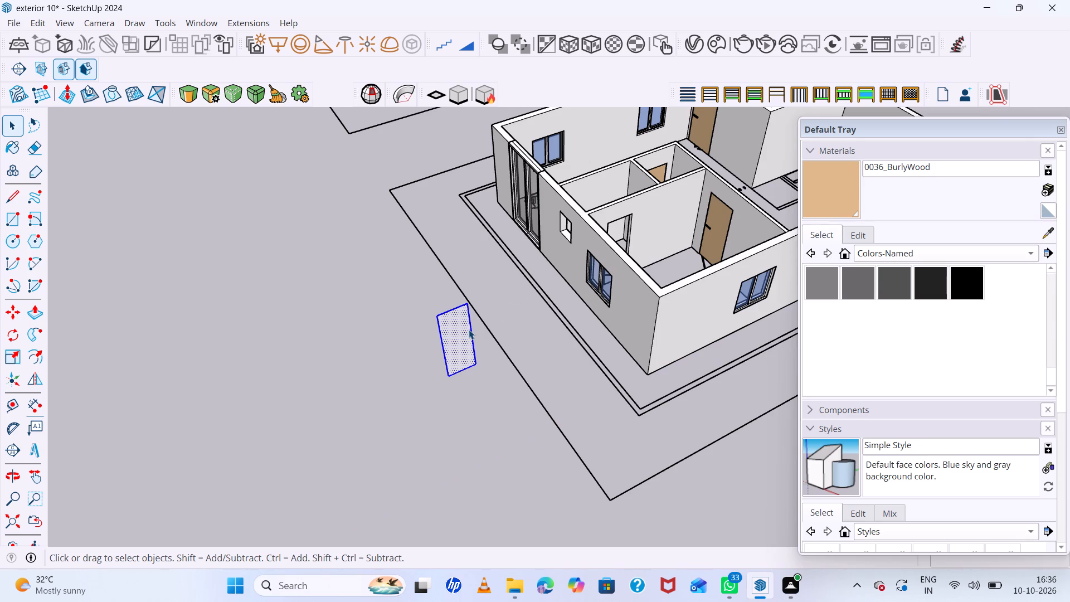
key(p)
click(469, 329)
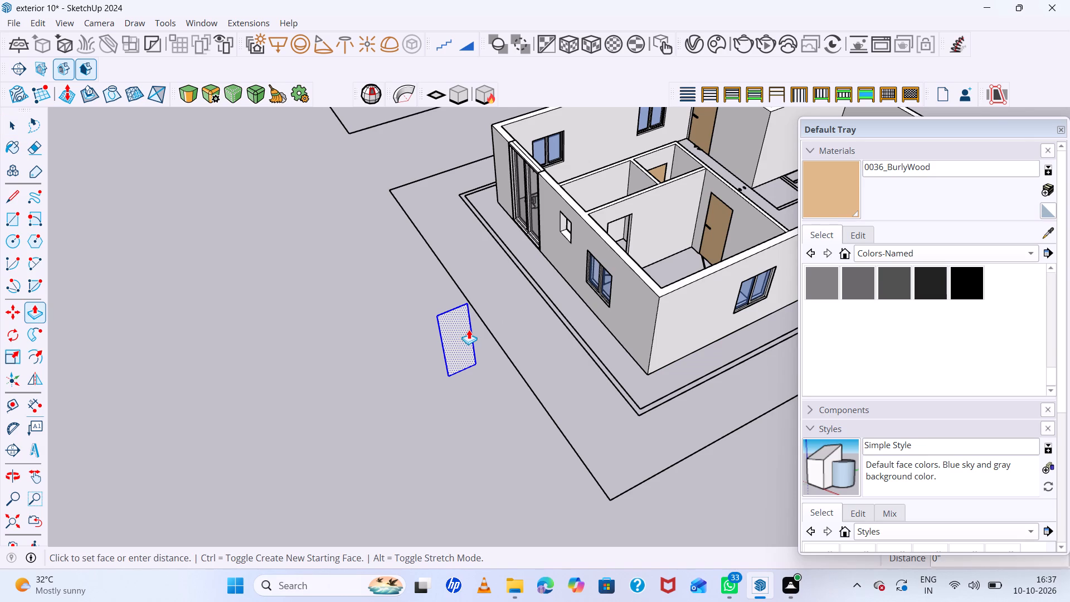
key(5)
key(Return)
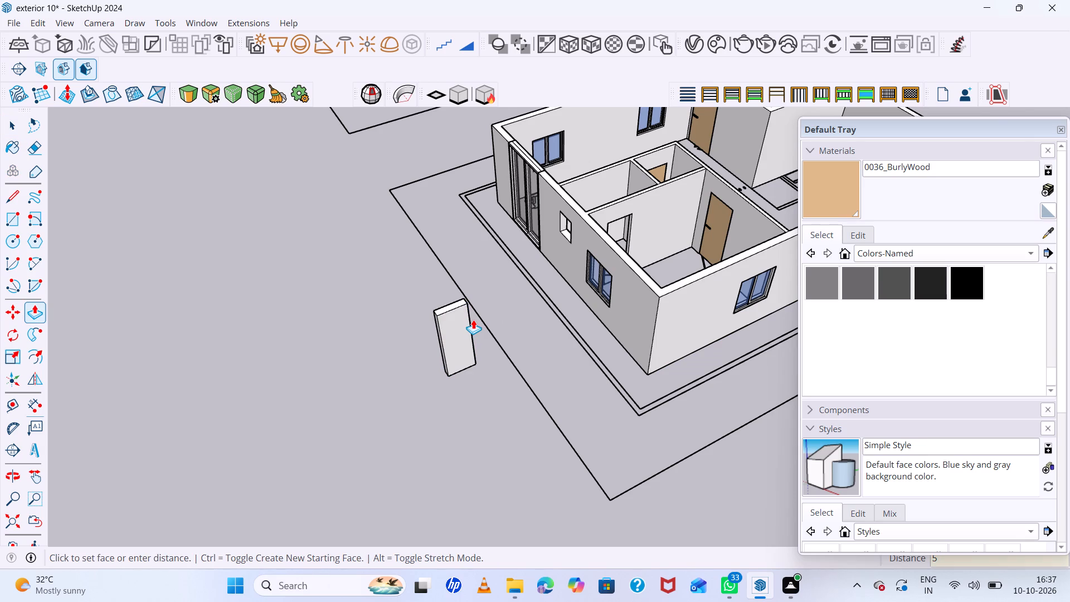
Select all faces and edges of the extruded door slab outside the house and make them a group.
scroll(464, 358, up, 7)
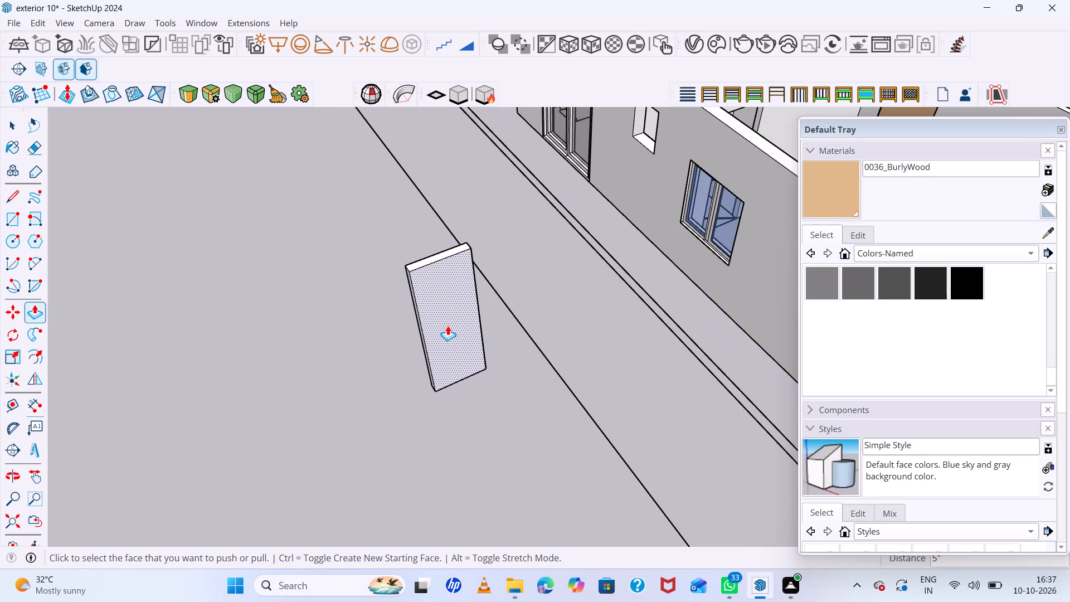
key(space)
triple_click(447, 324)
right_click(447, 324)
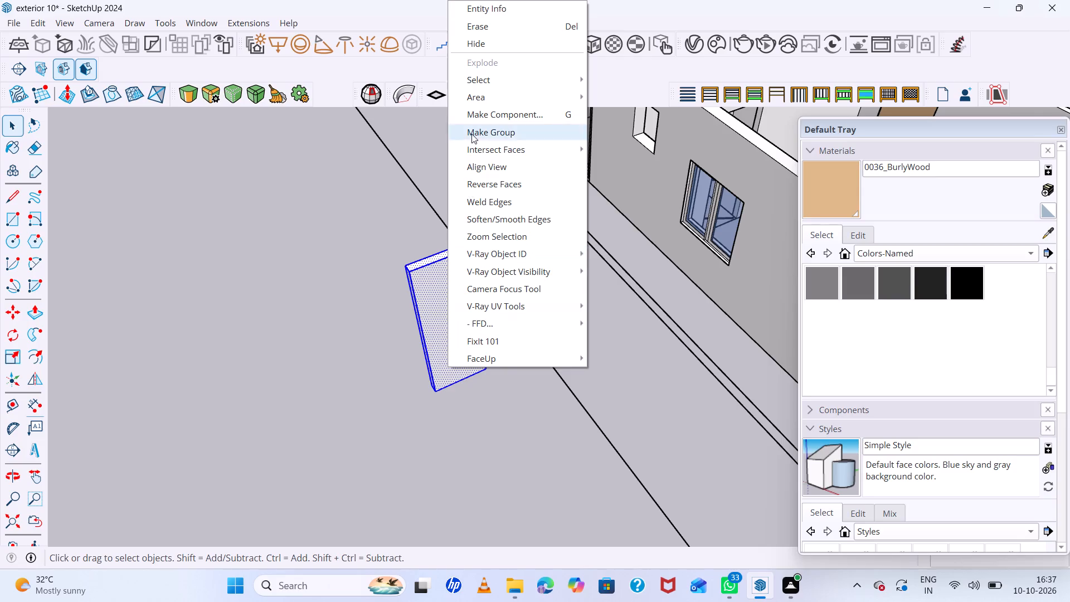
click(487, 126)
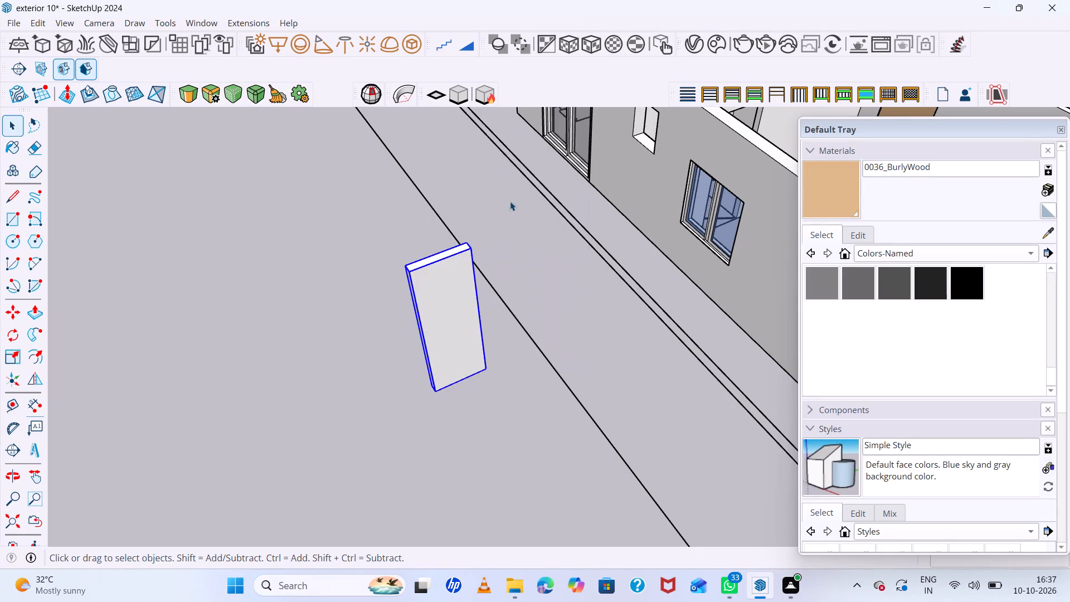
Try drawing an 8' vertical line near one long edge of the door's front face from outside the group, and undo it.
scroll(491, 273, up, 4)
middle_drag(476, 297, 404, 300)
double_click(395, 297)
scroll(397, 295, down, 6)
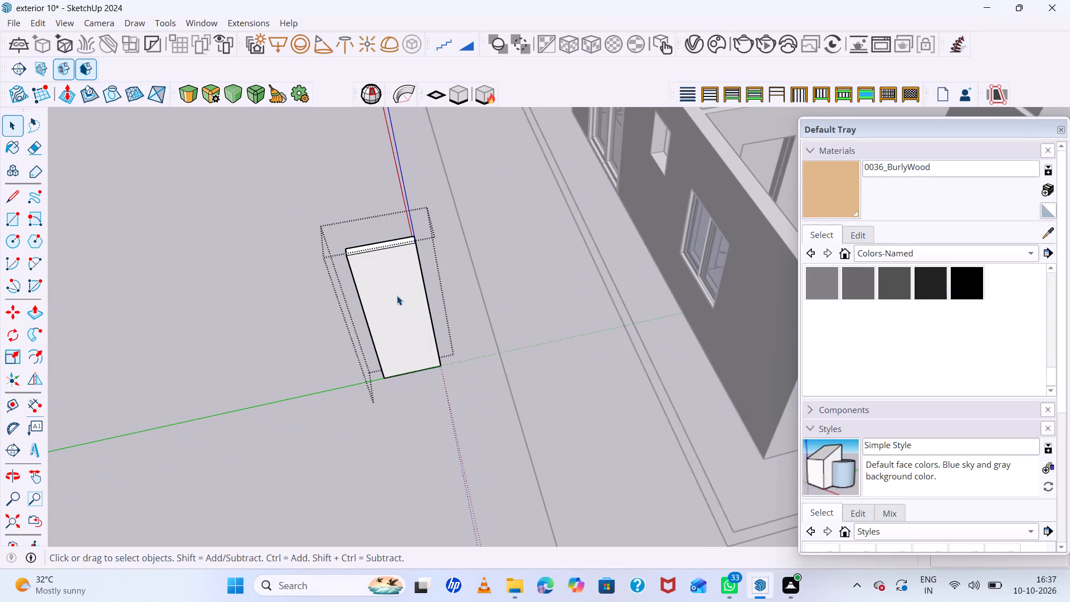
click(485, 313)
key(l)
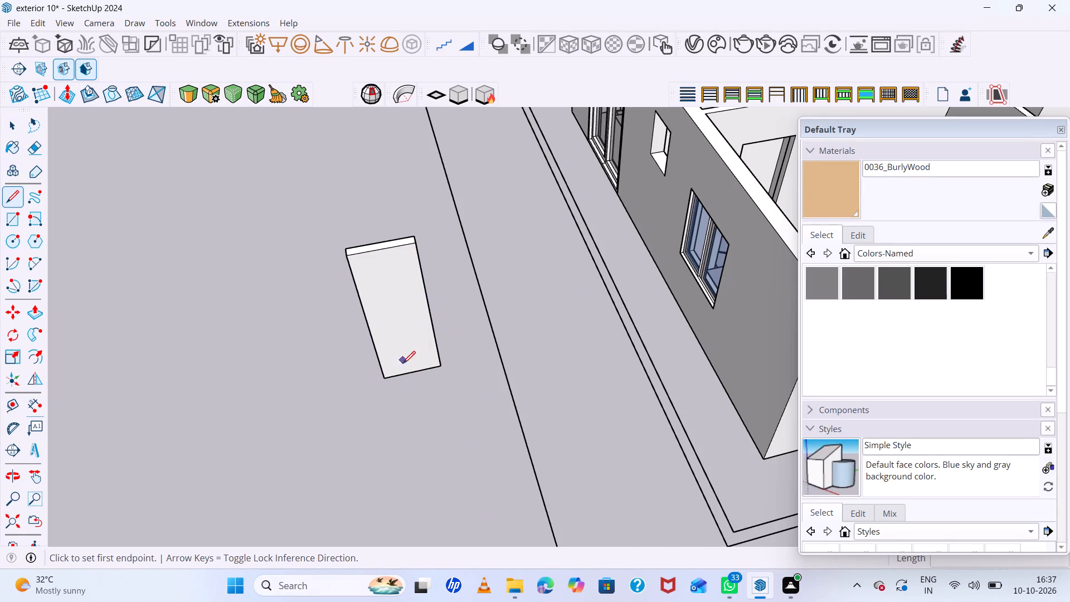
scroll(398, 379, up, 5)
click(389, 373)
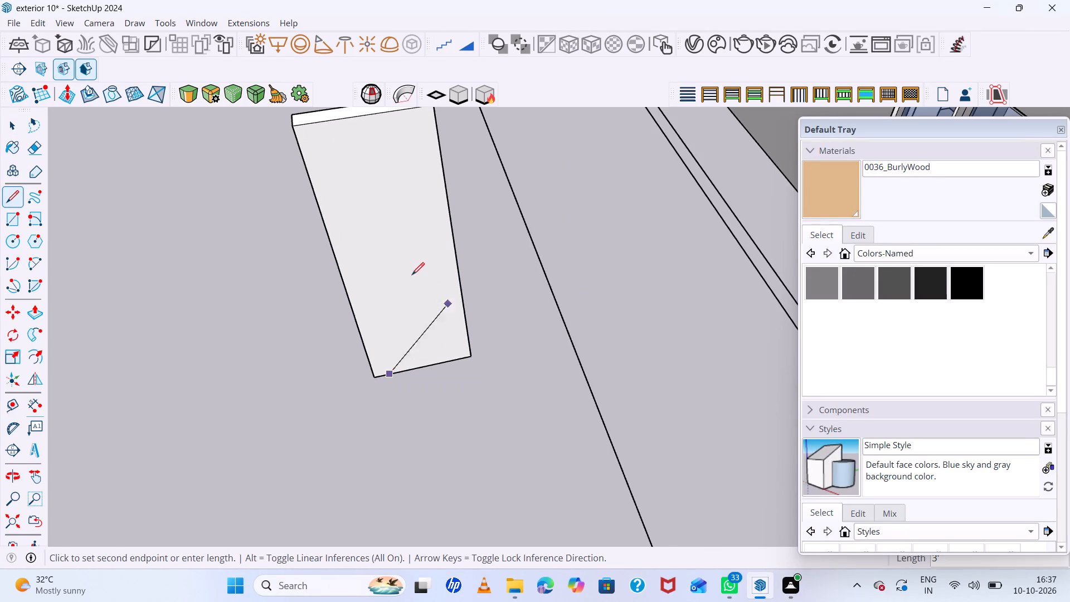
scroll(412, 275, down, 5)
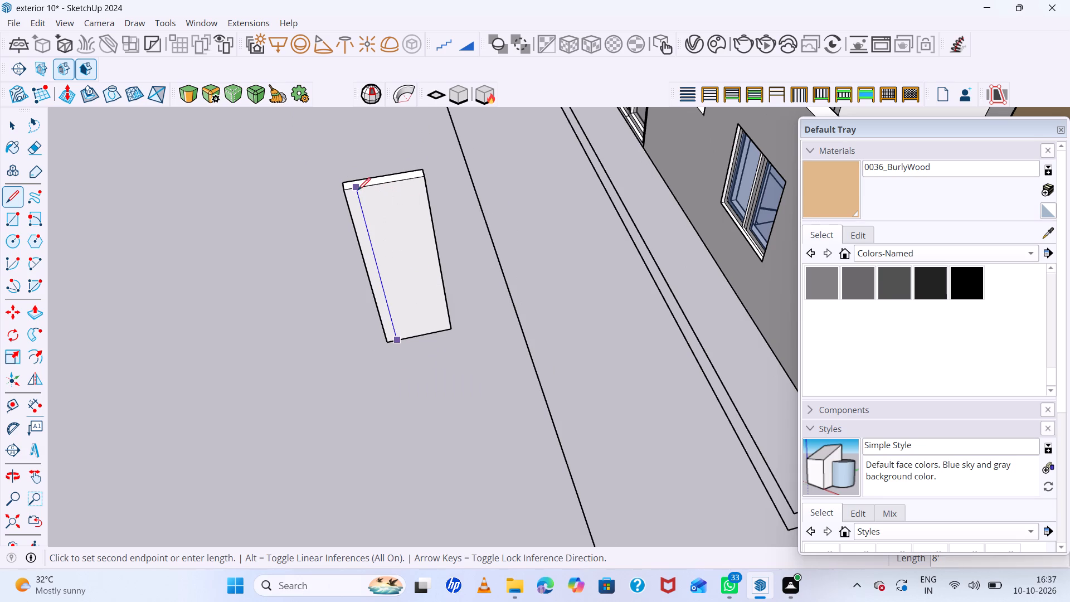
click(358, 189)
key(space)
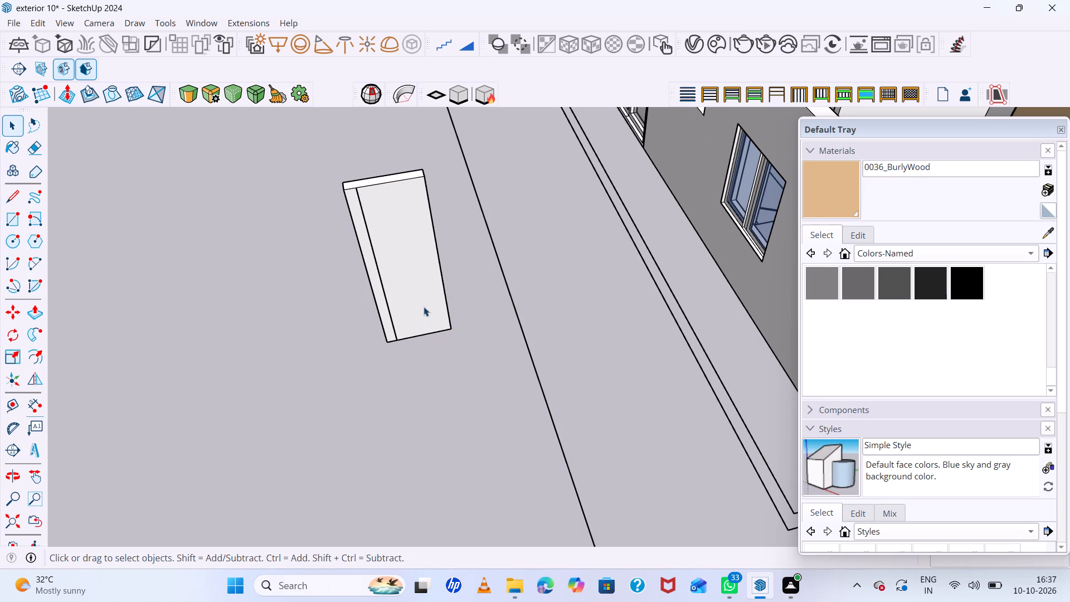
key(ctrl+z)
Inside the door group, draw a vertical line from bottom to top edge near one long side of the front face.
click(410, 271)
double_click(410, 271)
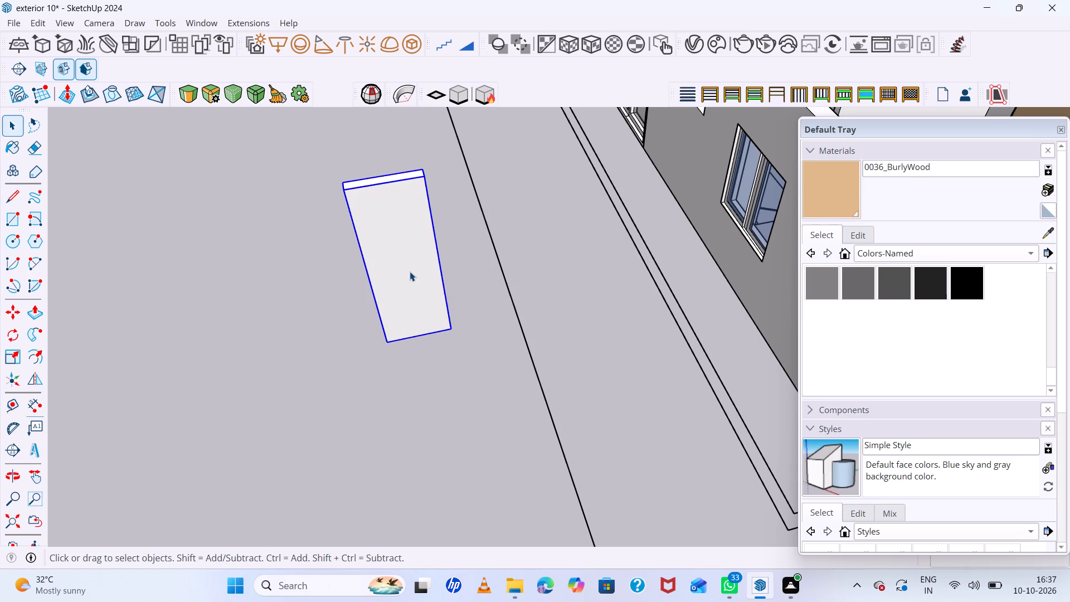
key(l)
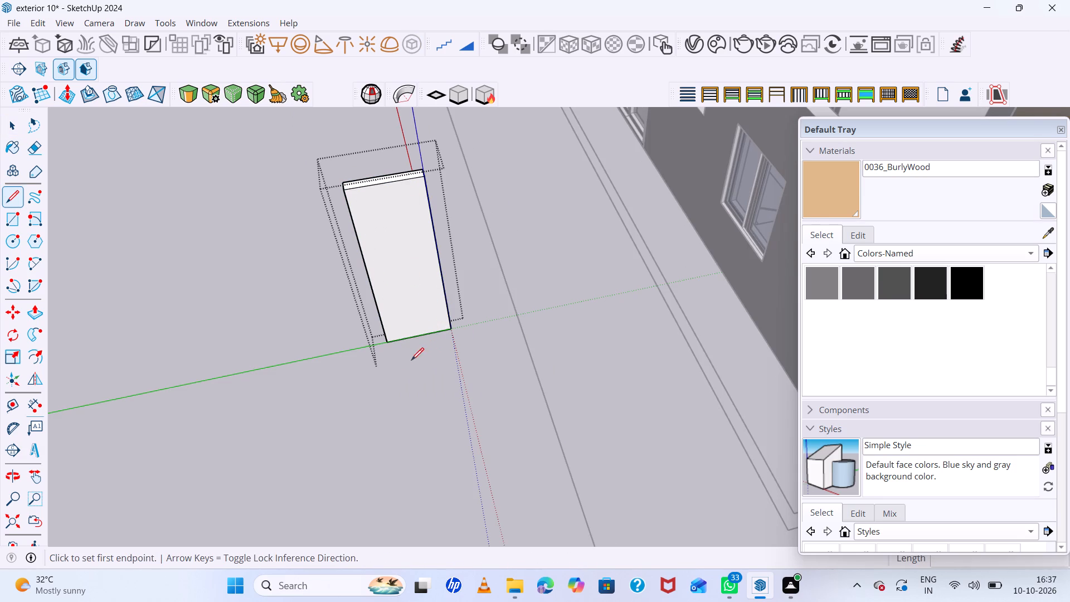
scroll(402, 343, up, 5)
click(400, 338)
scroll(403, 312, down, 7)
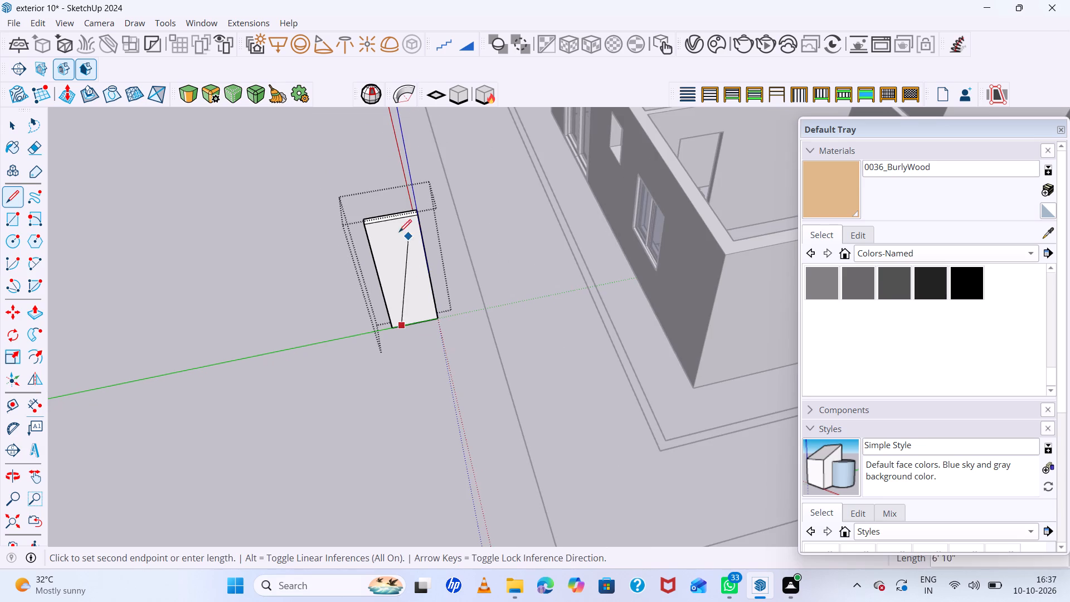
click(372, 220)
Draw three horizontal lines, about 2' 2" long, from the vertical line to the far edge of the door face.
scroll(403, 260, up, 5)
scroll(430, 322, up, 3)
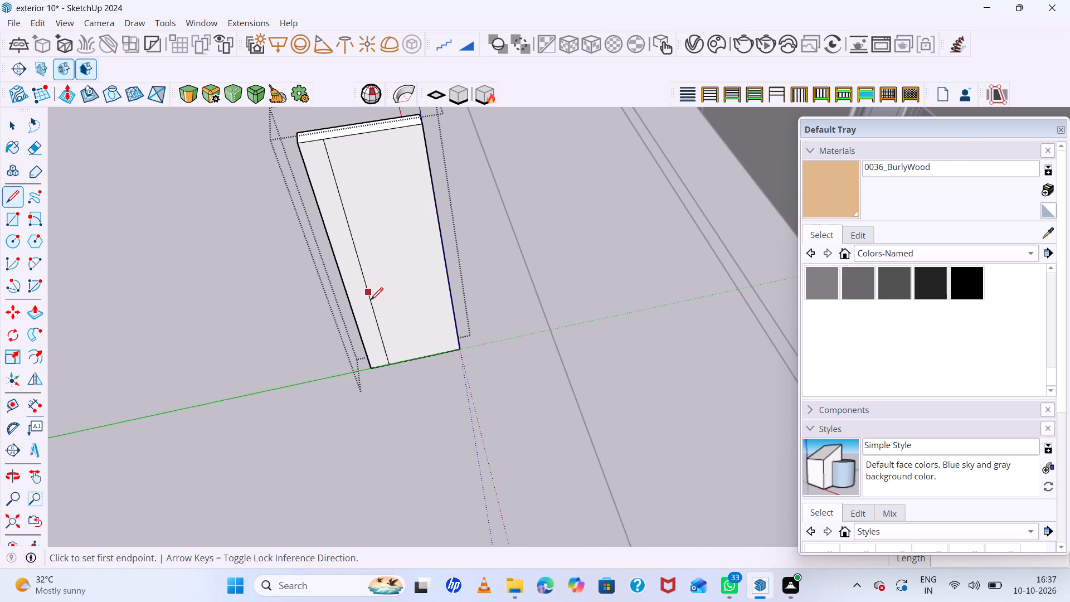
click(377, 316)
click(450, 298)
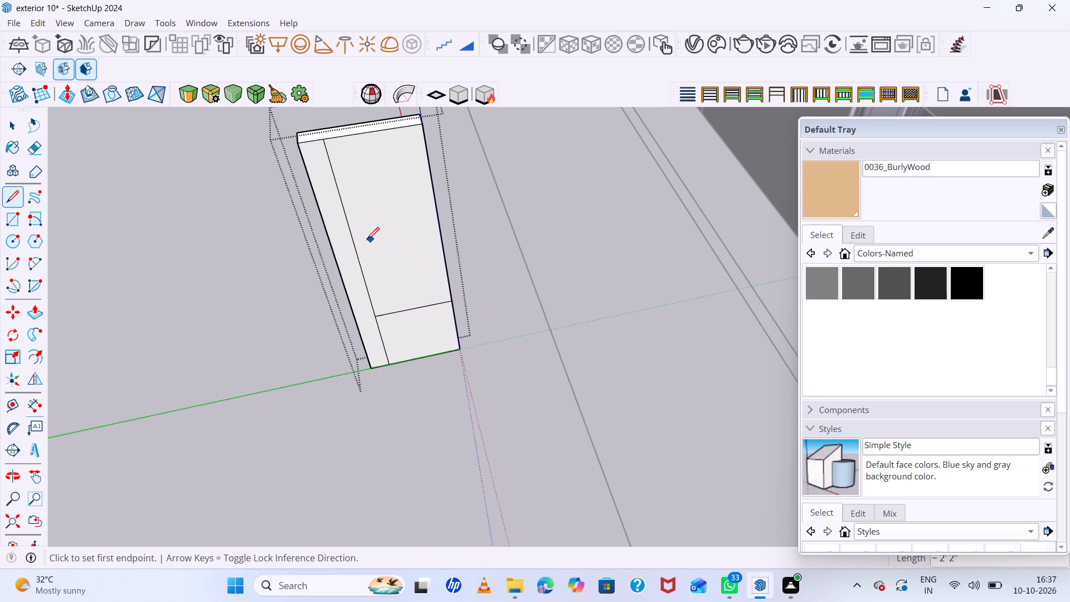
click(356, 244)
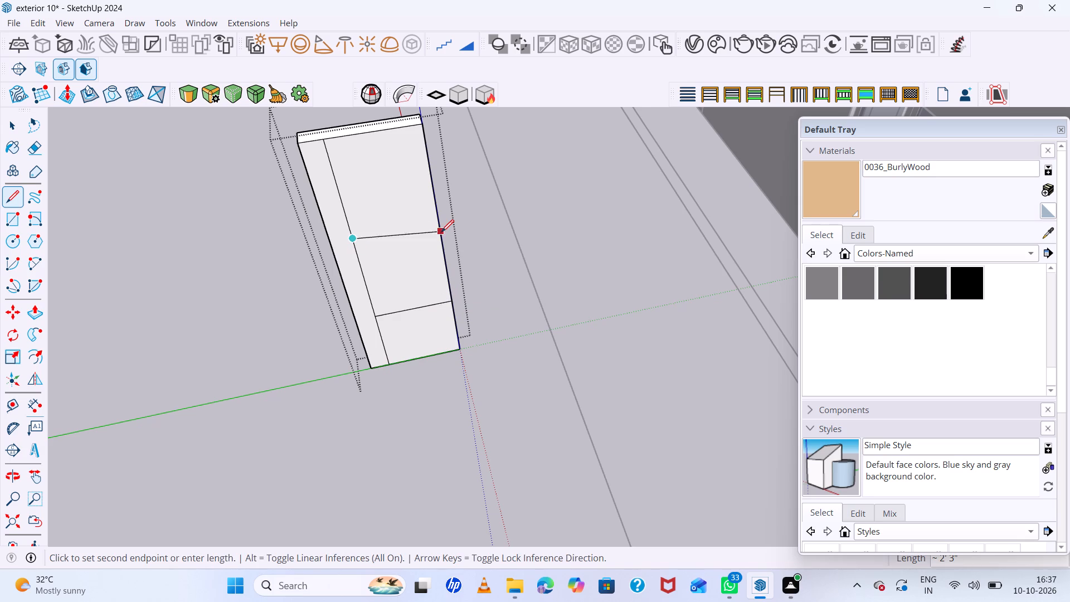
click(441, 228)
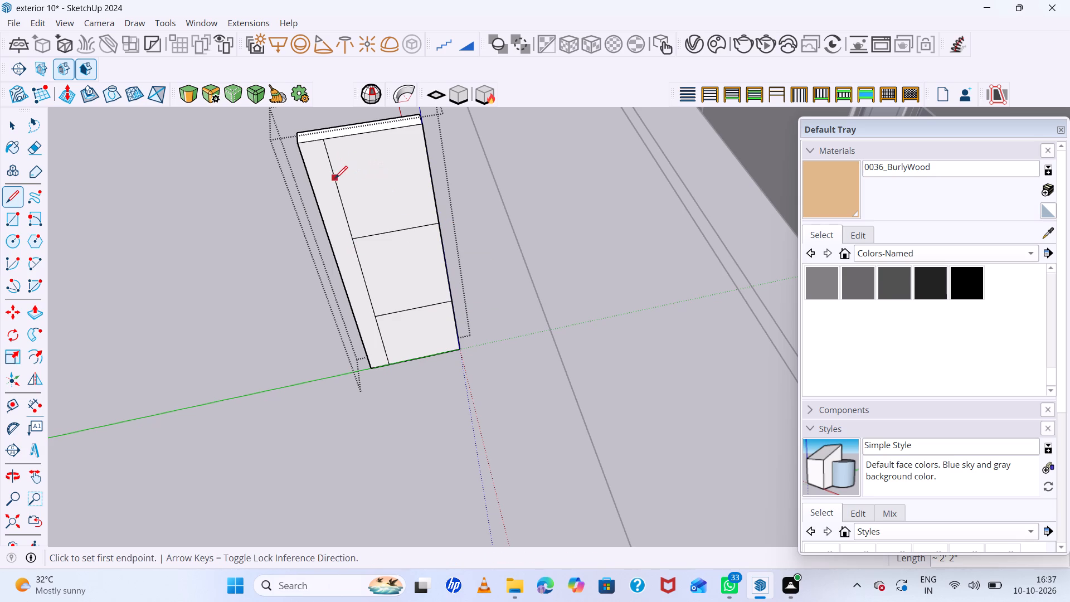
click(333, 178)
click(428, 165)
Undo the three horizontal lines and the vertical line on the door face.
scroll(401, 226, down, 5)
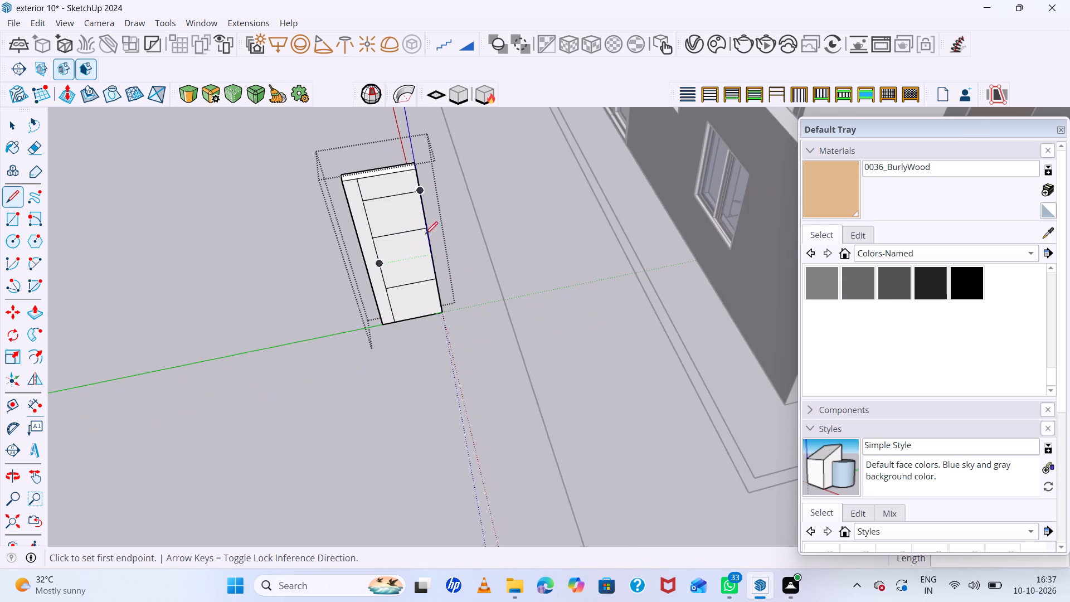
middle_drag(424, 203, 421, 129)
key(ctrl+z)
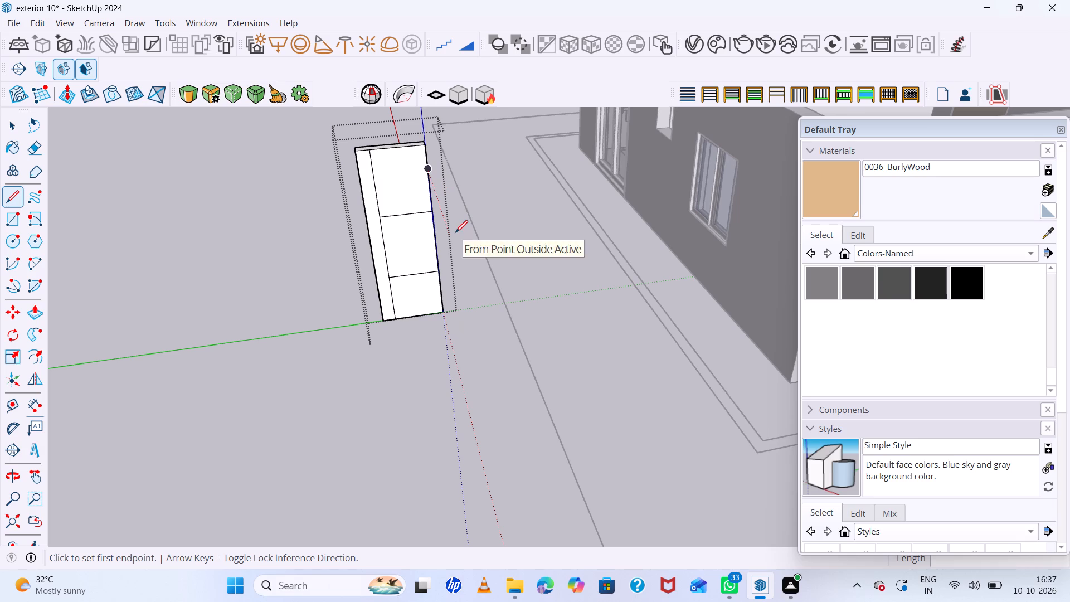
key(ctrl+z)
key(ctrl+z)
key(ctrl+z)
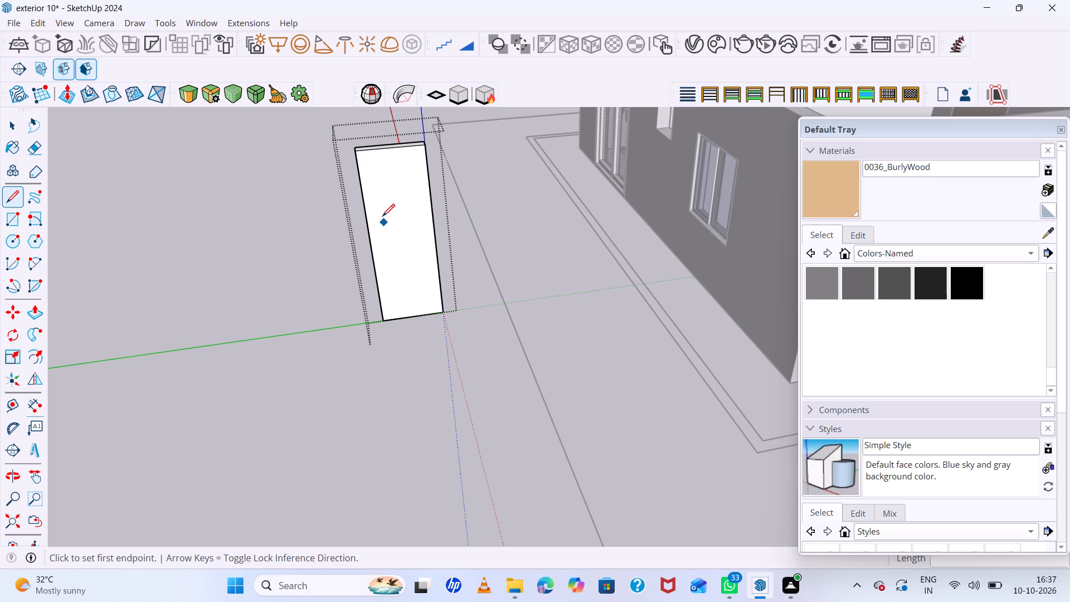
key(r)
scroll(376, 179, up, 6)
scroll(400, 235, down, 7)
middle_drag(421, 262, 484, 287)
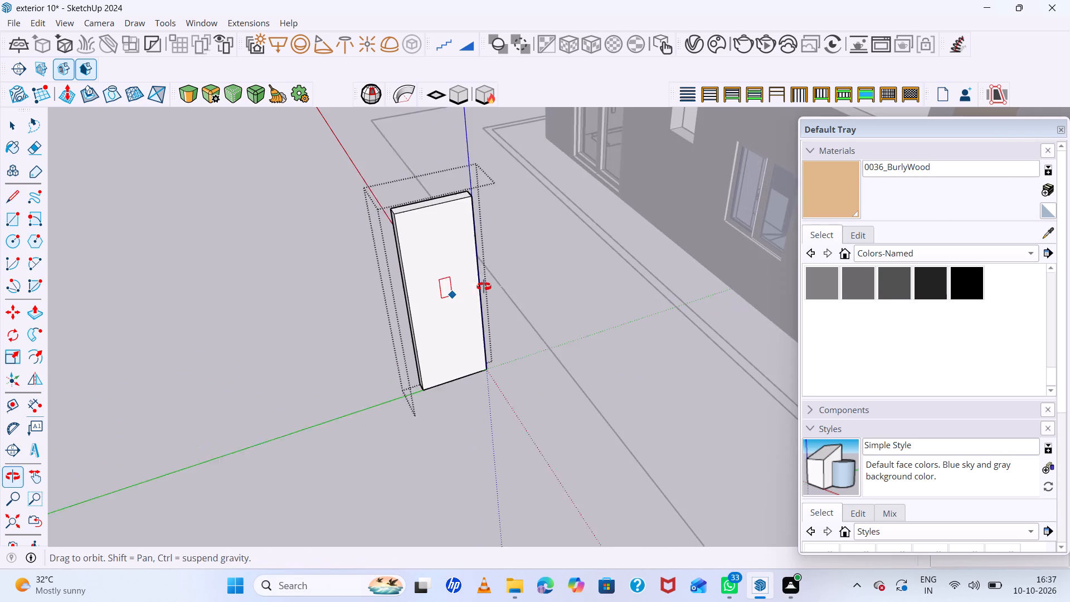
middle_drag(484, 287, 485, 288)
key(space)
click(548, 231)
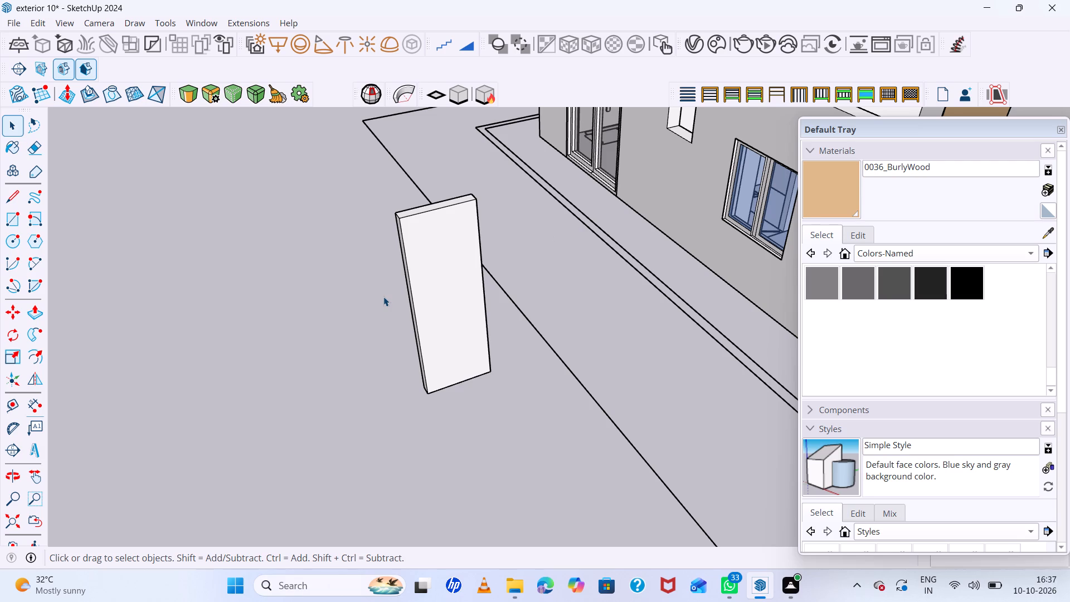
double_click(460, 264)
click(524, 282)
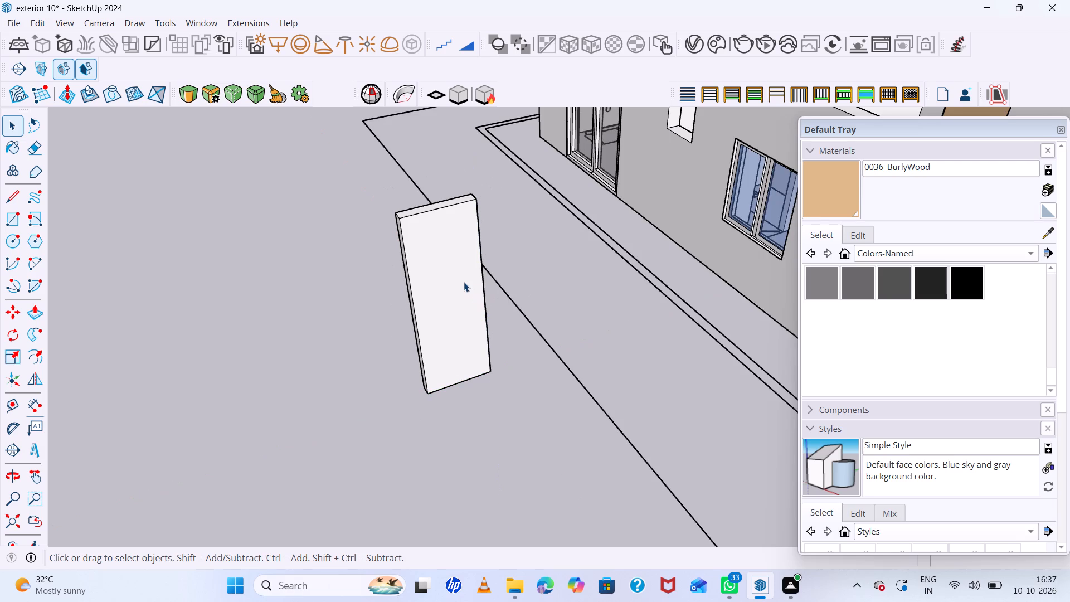
Inside the door group, draw a full-height vertical line on the front face close to one long edge.
click(464, 282)
double_click(464, 282)
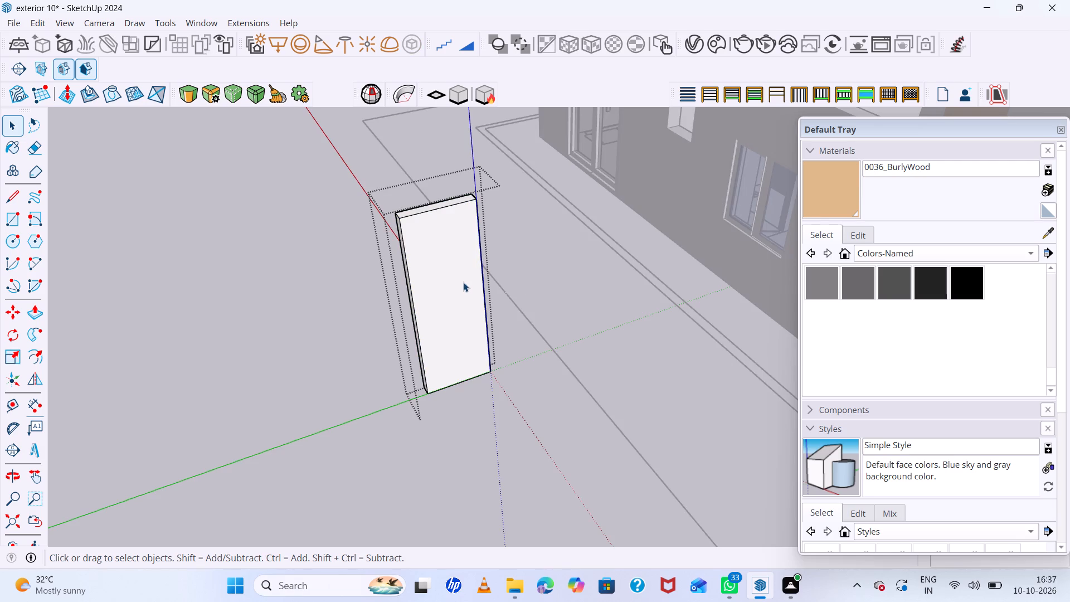
key(l)
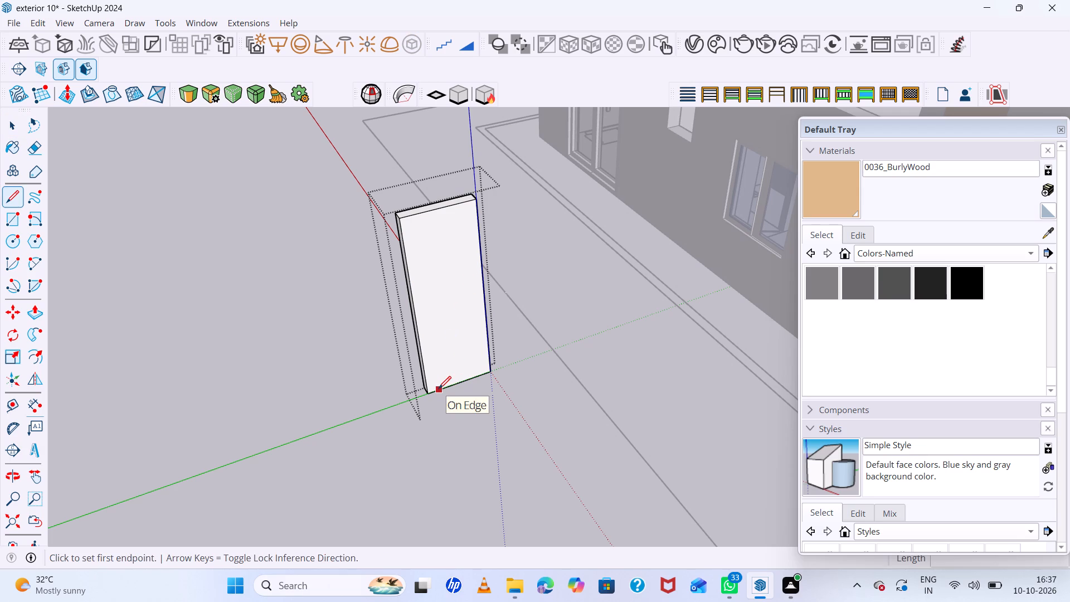
click(439, 389)
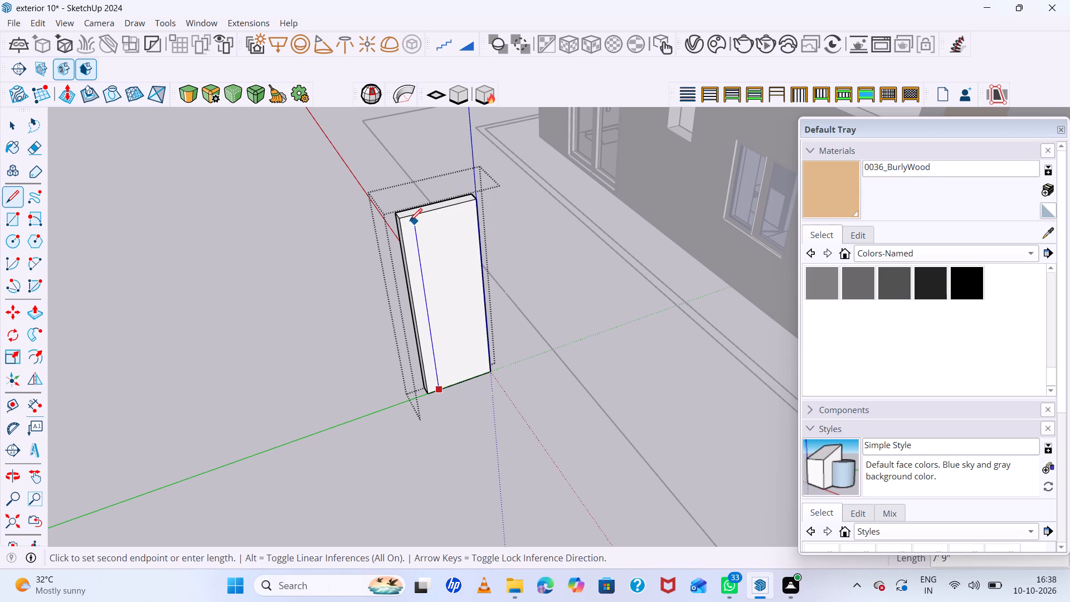
click(408, 219)
key(space)
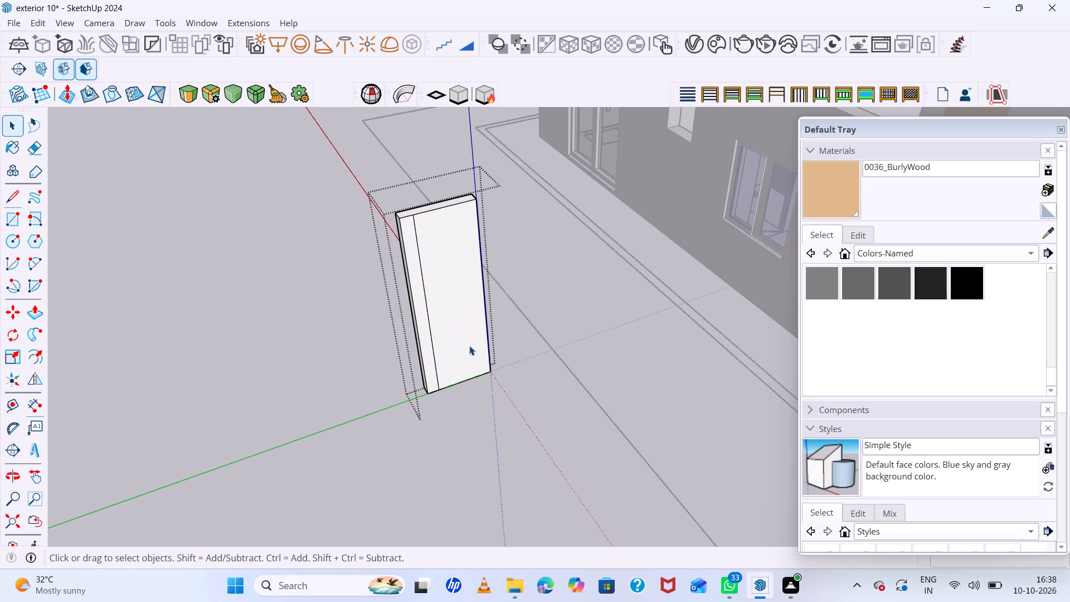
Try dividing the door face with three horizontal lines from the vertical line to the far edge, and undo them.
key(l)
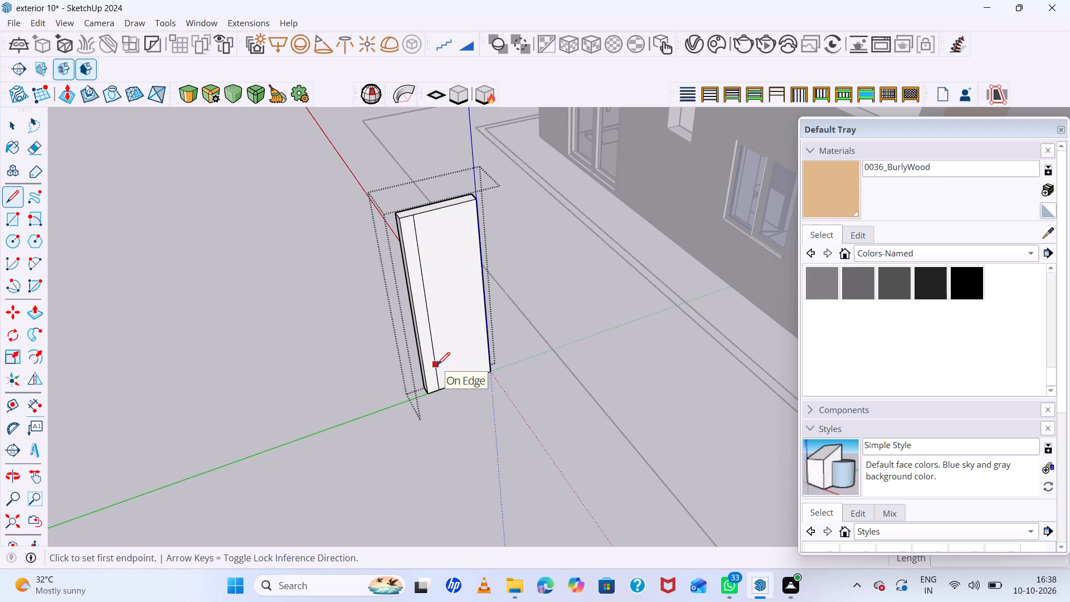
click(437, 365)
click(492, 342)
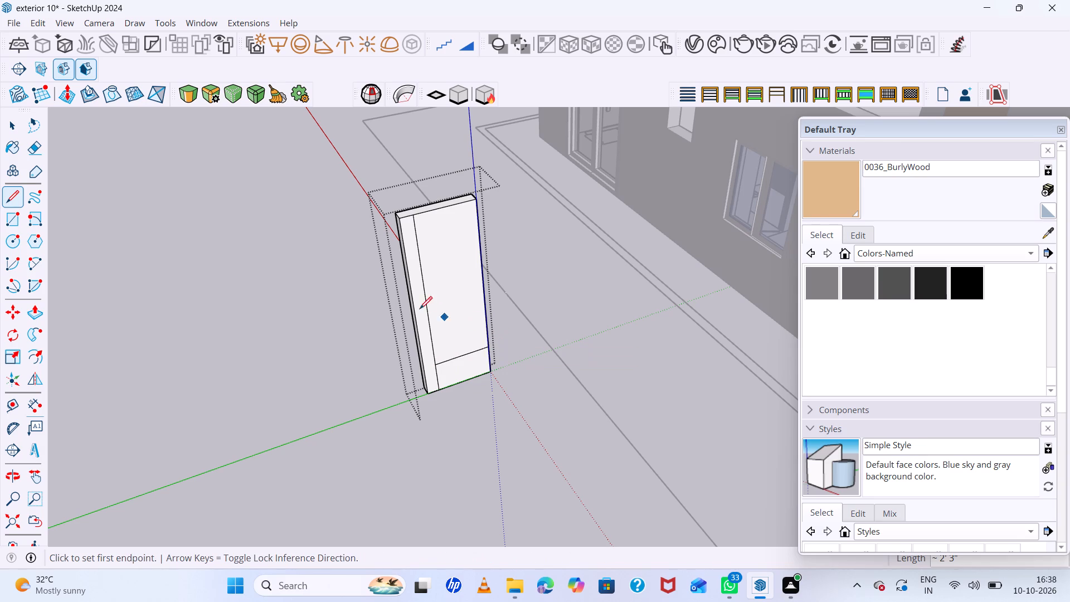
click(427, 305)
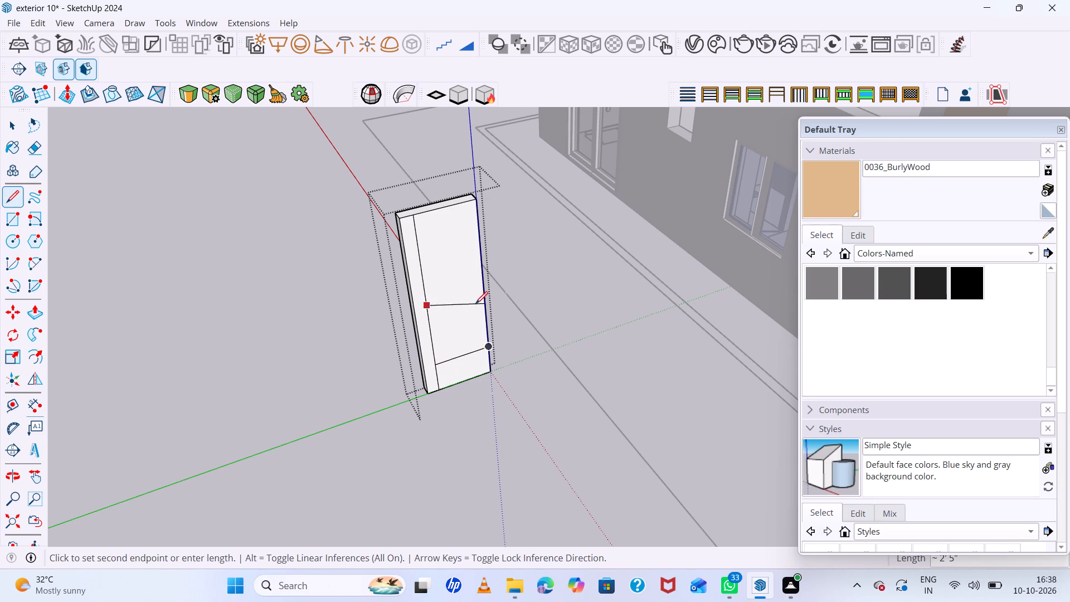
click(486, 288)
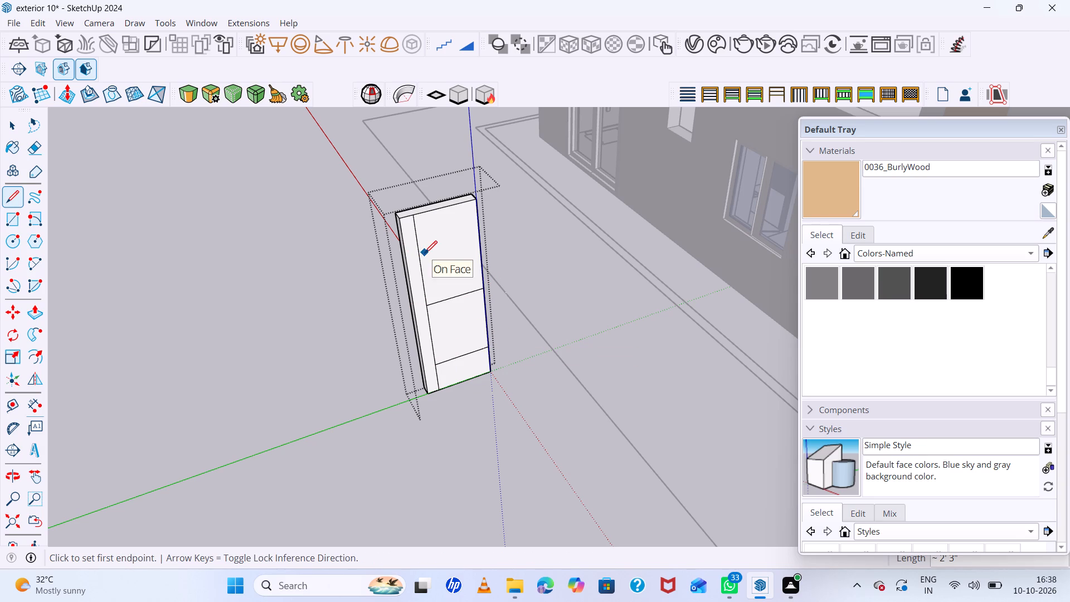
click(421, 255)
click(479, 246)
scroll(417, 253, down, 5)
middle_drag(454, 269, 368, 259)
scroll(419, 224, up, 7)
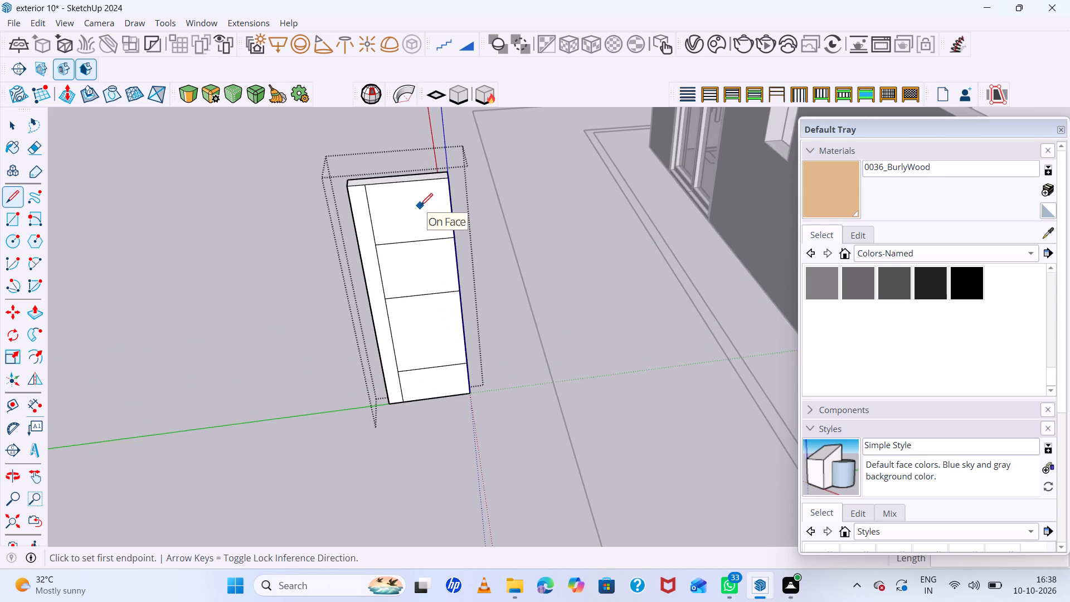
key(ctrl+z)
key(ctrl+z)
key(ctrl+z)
Draw a second vertical line, 8' long, from top to bottom edge near the door face's opposite long edge.
click(429, 183)
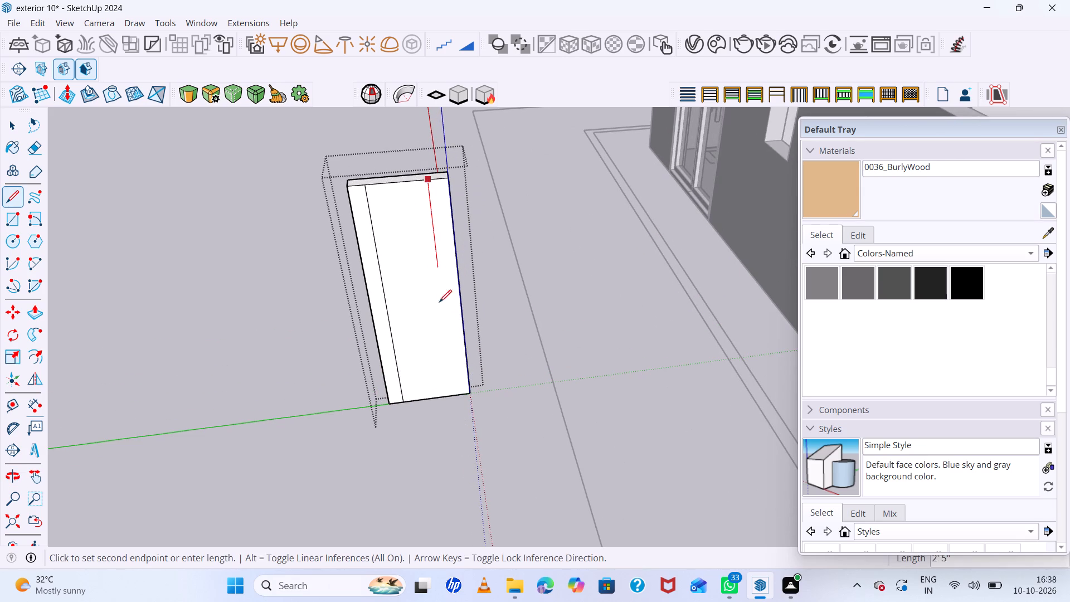
click(456, 392)
key(space)
key(l)
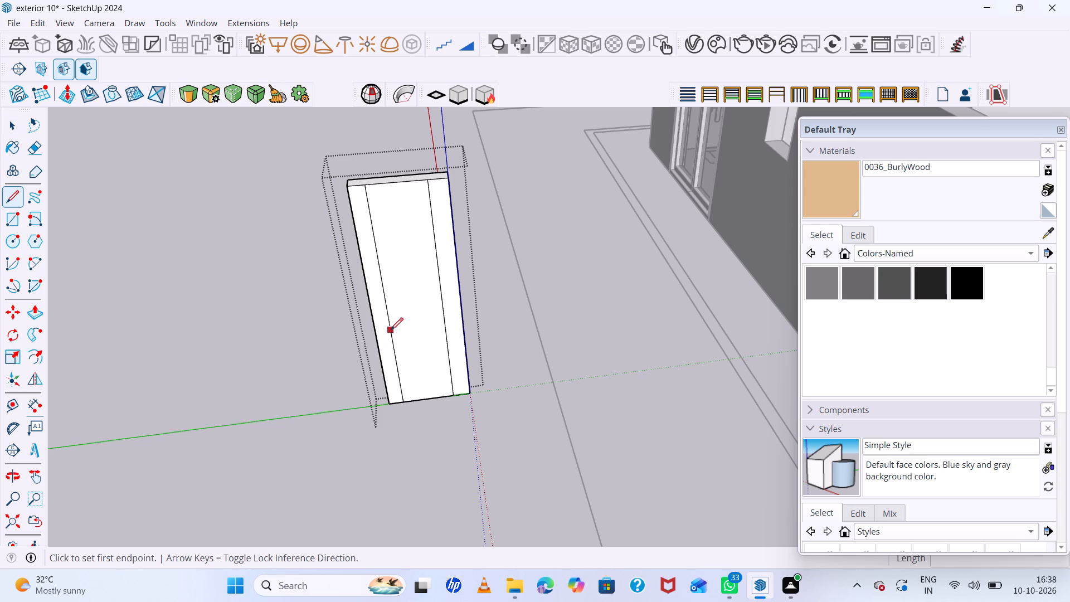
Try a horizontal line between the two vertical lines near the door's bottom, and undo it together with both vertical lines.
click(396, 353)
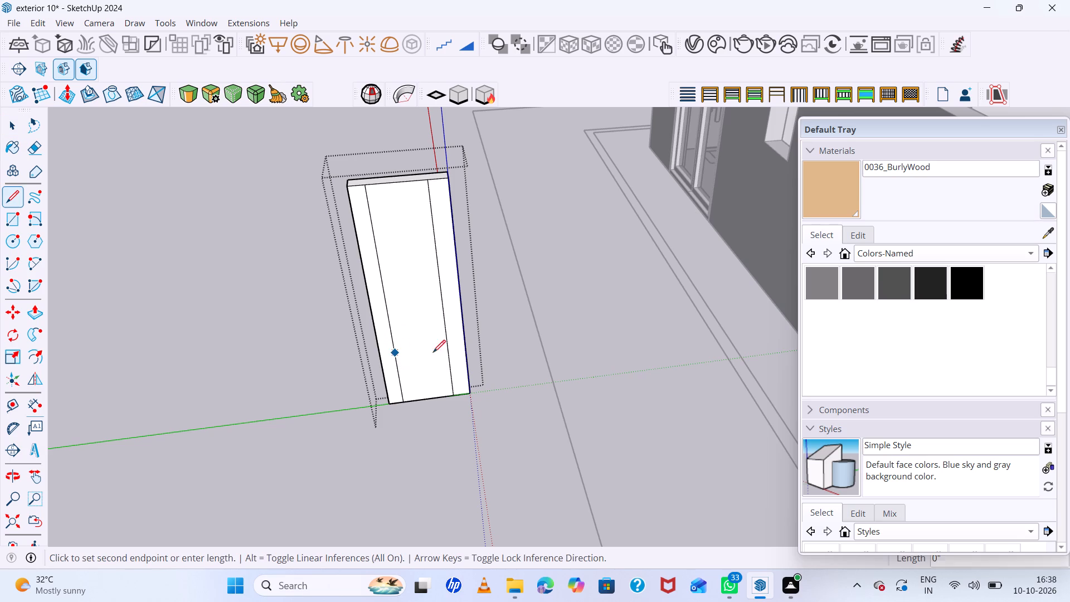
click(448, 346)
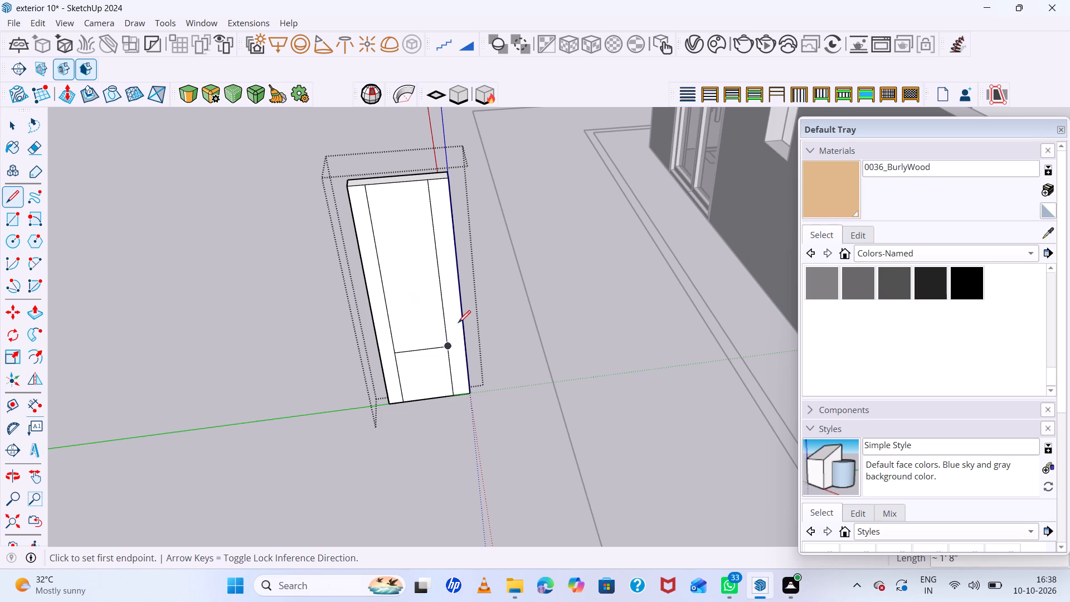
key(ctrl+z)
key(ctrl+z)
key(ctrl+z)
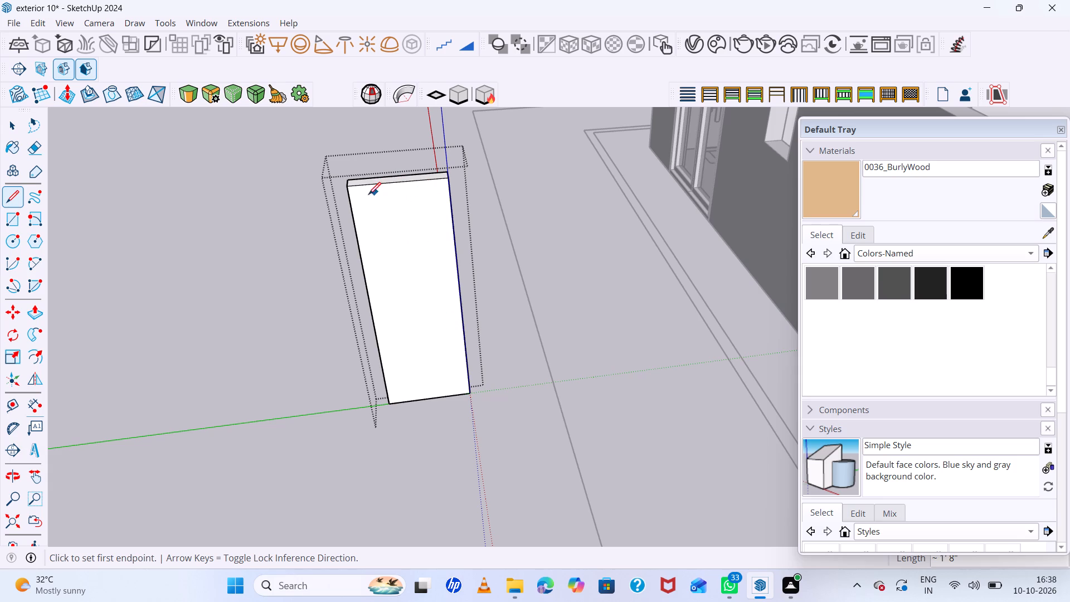
Draw two diagonal lines on the door's front face, from one long edge's top and bottom corners to a shared point midway along the opposite edge.
click(347, 191)
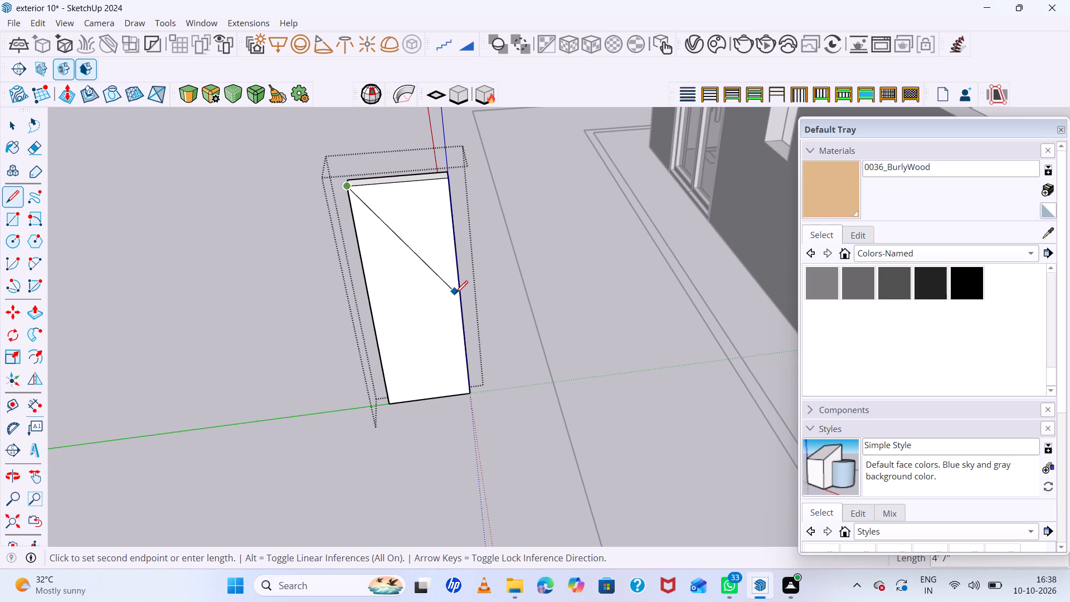
click(460, 297)
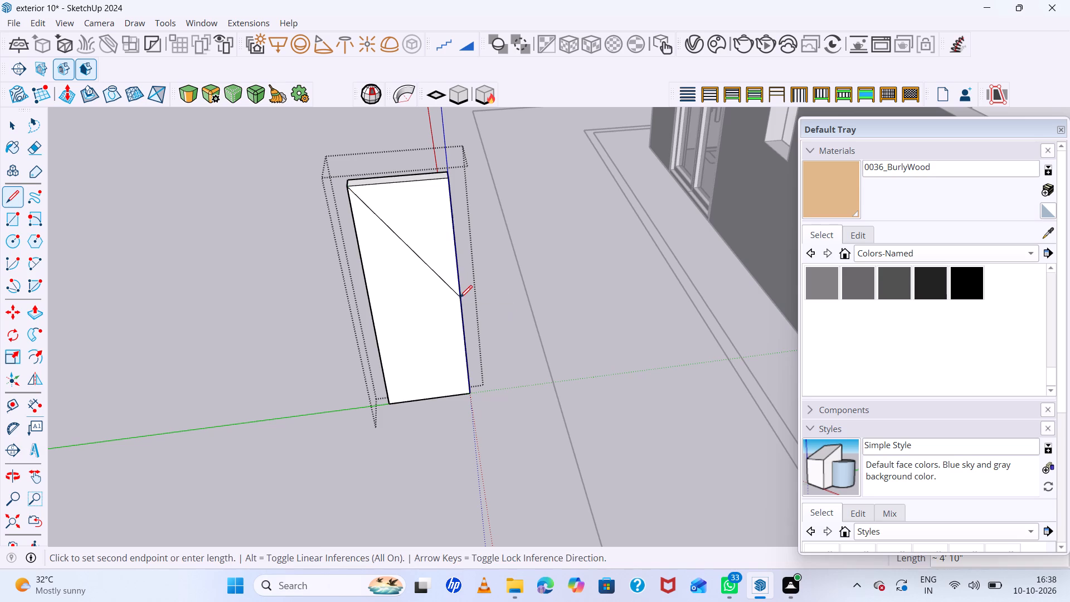
click(391, 404)
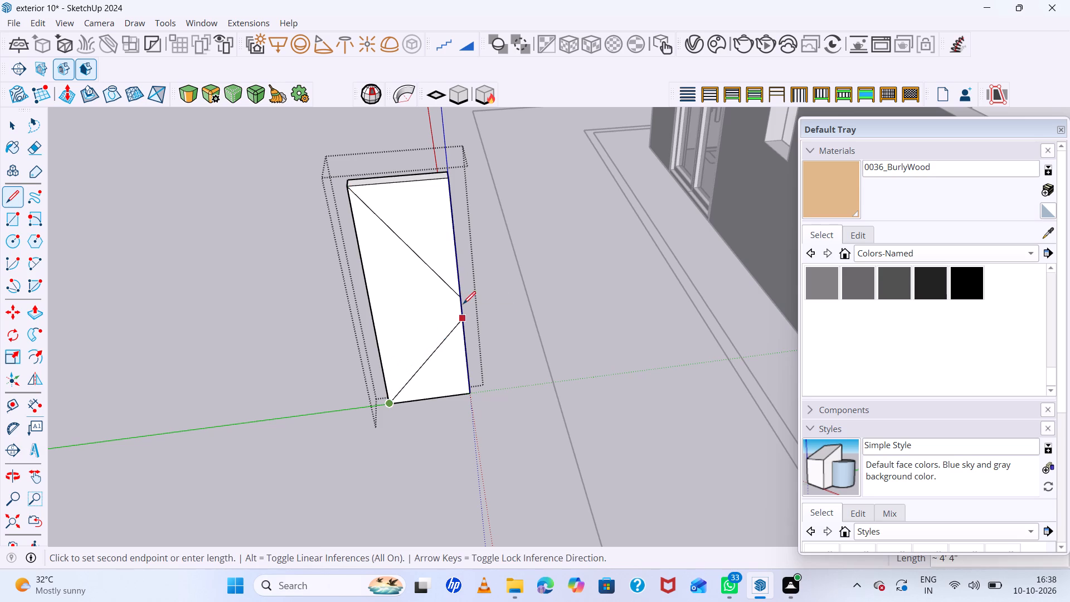
click(461, 295)
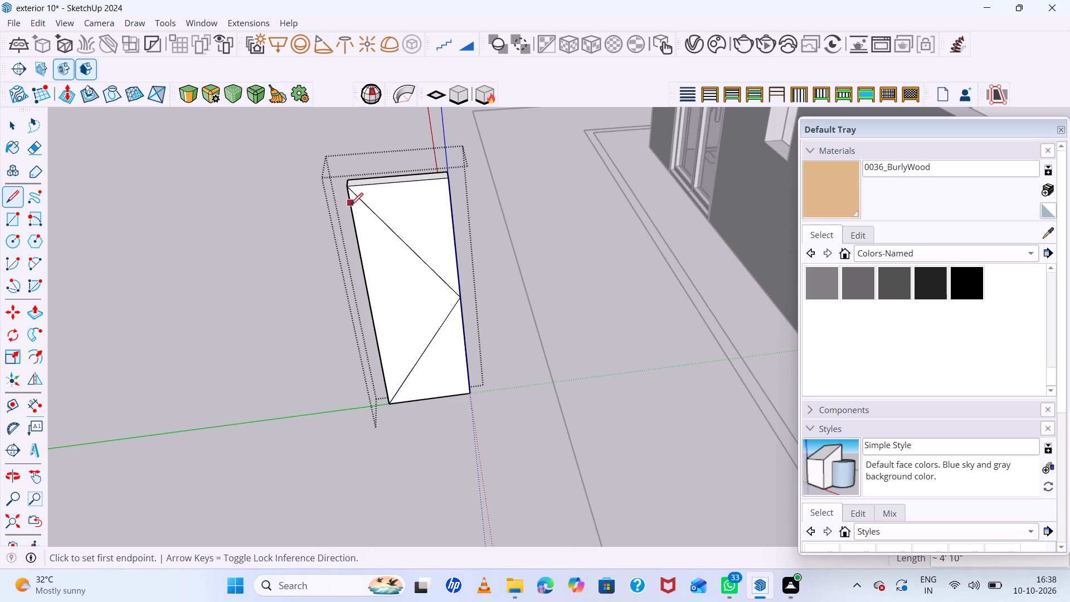
Draw a second line alongside the upper diagonal, from the top edge to the long edge just above the shared point.
scroll(474, 231, down, 4)
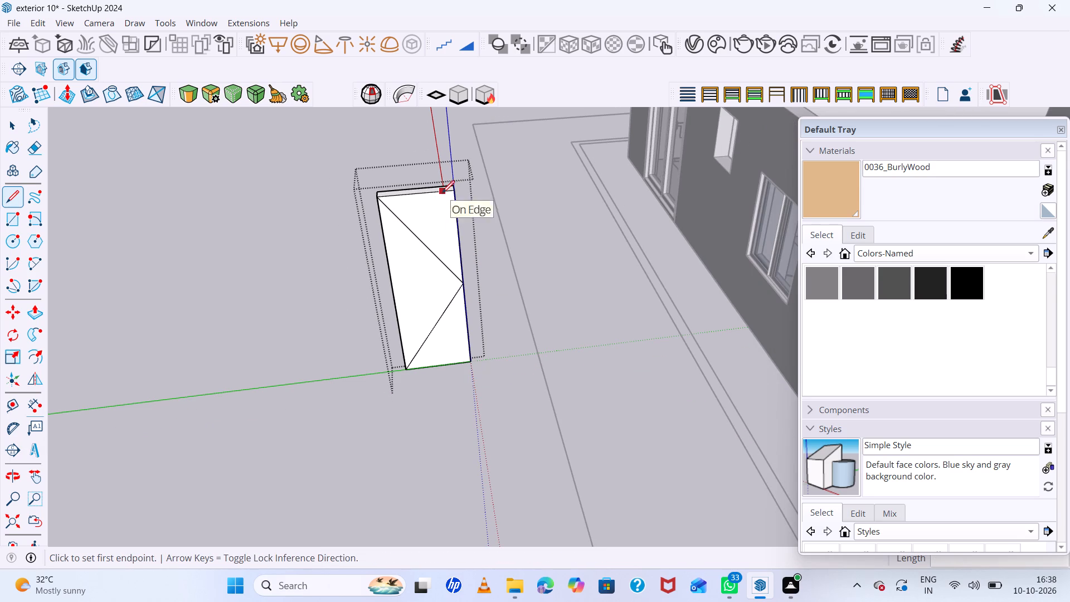
scroll(390, 198, up, 7)
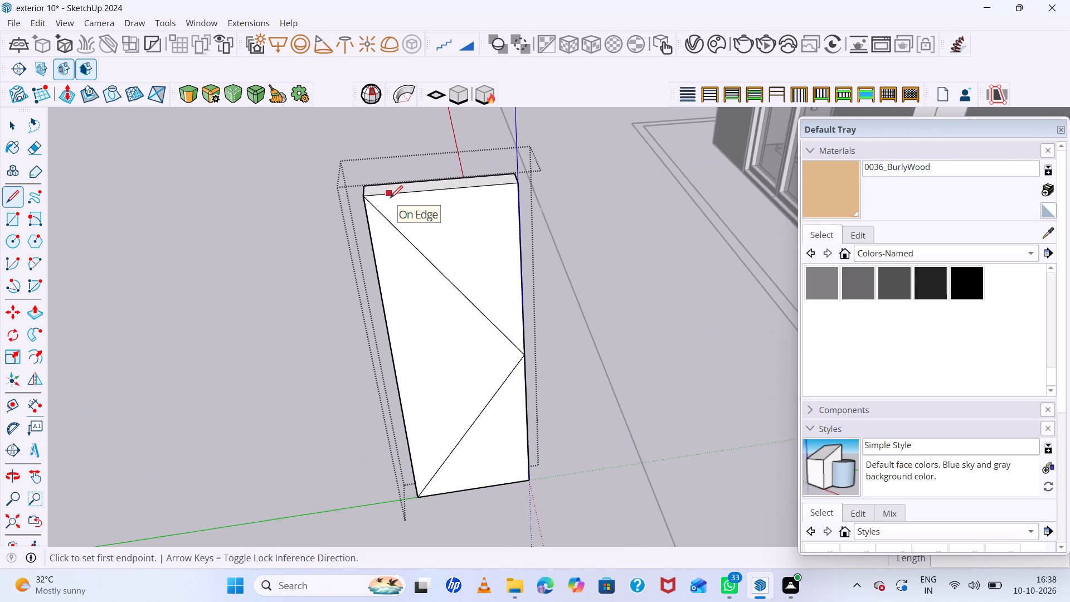
scroll(377, 193, up, 5)
click(376, 195)
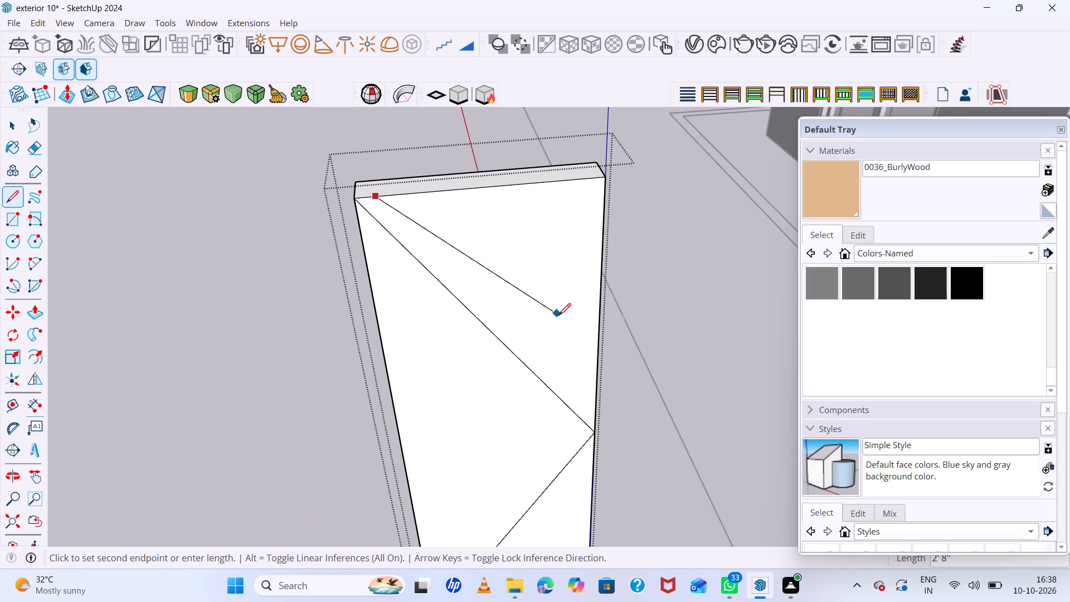
scroll(561, 318, down, 6)
scroll(576, 363, up, 8)
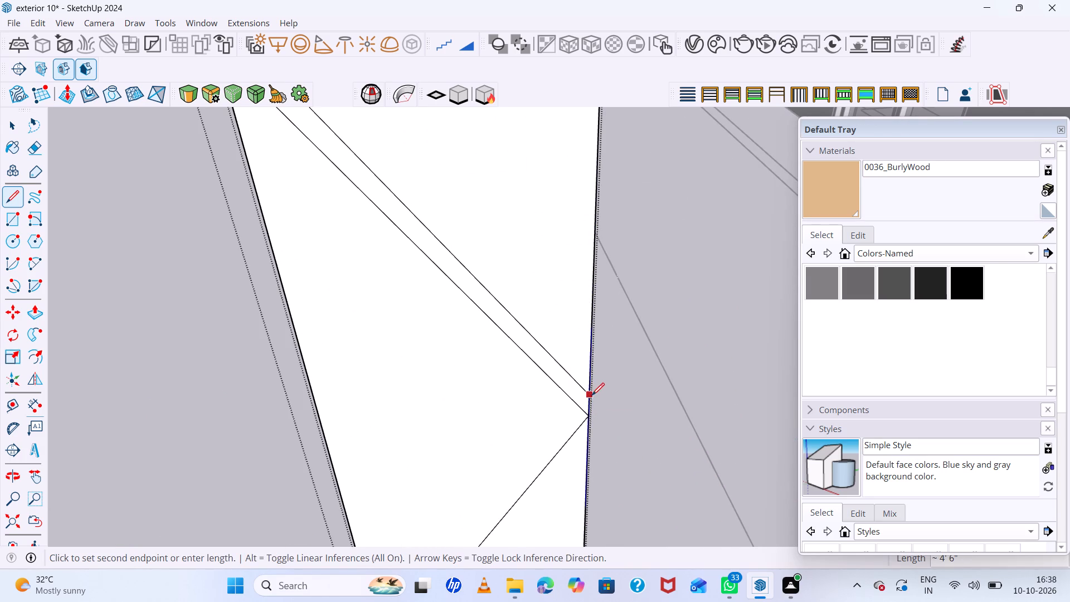
click(592, 394)
Draw a second line alongside the lower diagonal, from the long edge just below the shared point to the bottom edge.
scroll(578, 348, down, 6)
scroll(592, 417, up, 5)
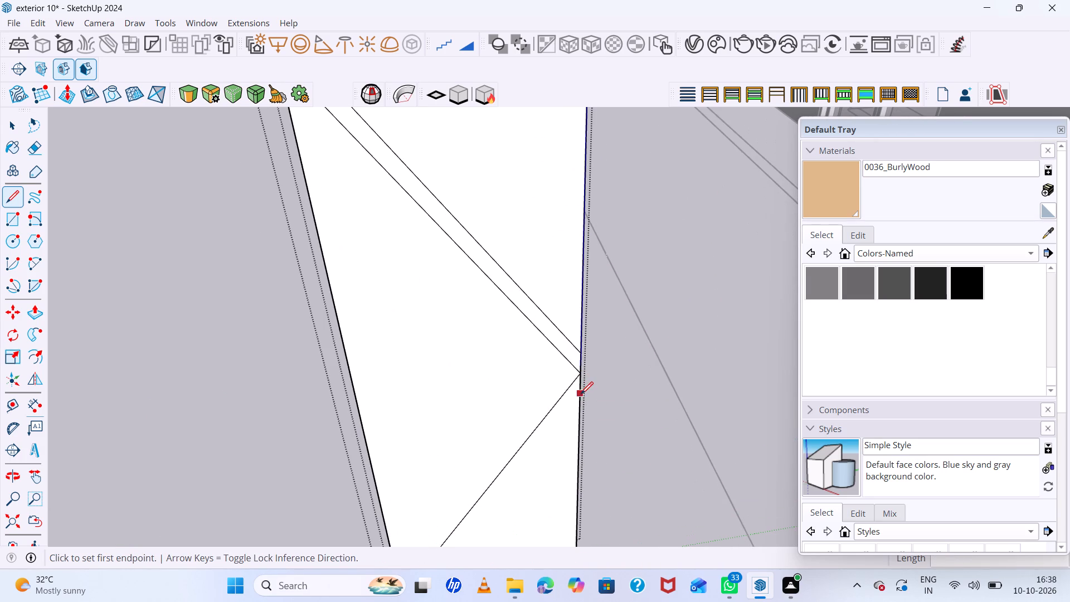
click(581, 394)
scroll(535, 419, down, 9)
scroll(539, 489, up, 2)
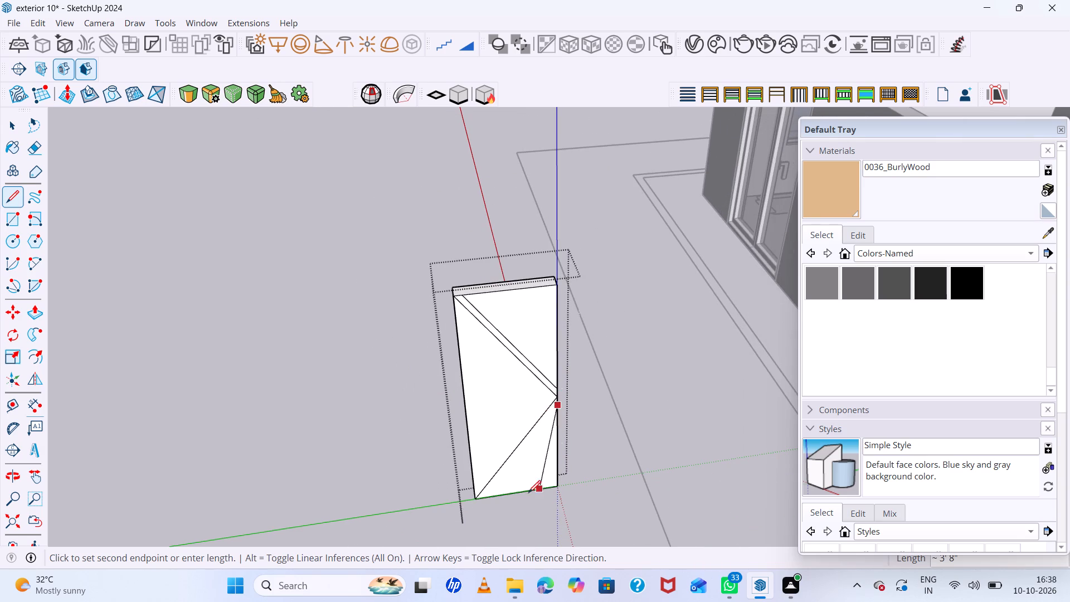
scroll(528, 493, up, 2)
scroll(462, 506, up, 5)
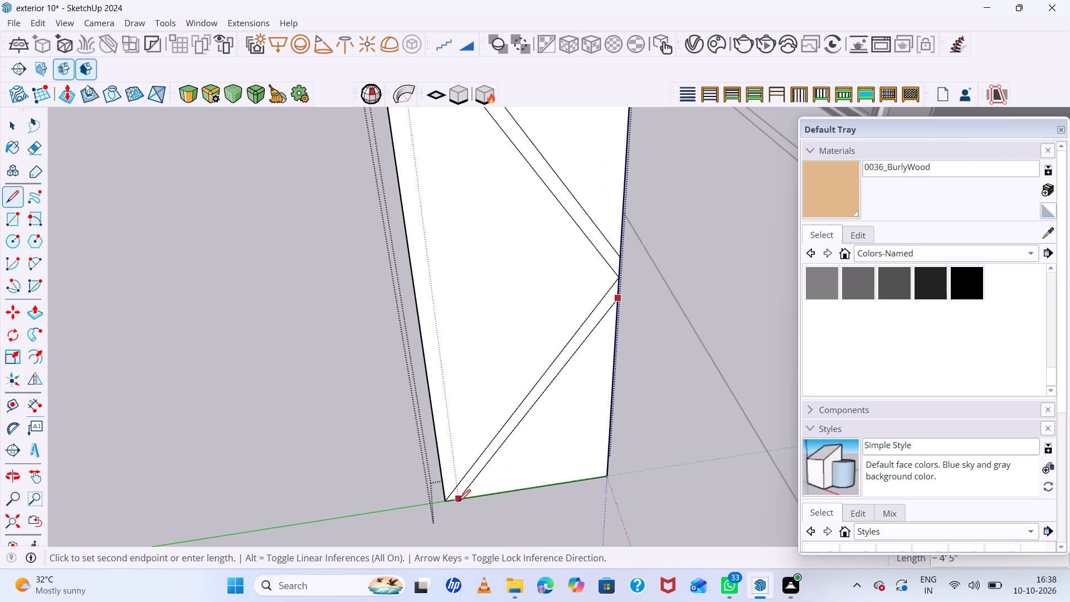
click(458, 501)
scroll(545, 450, down, 13)
scroll(552, 366, up, 6)
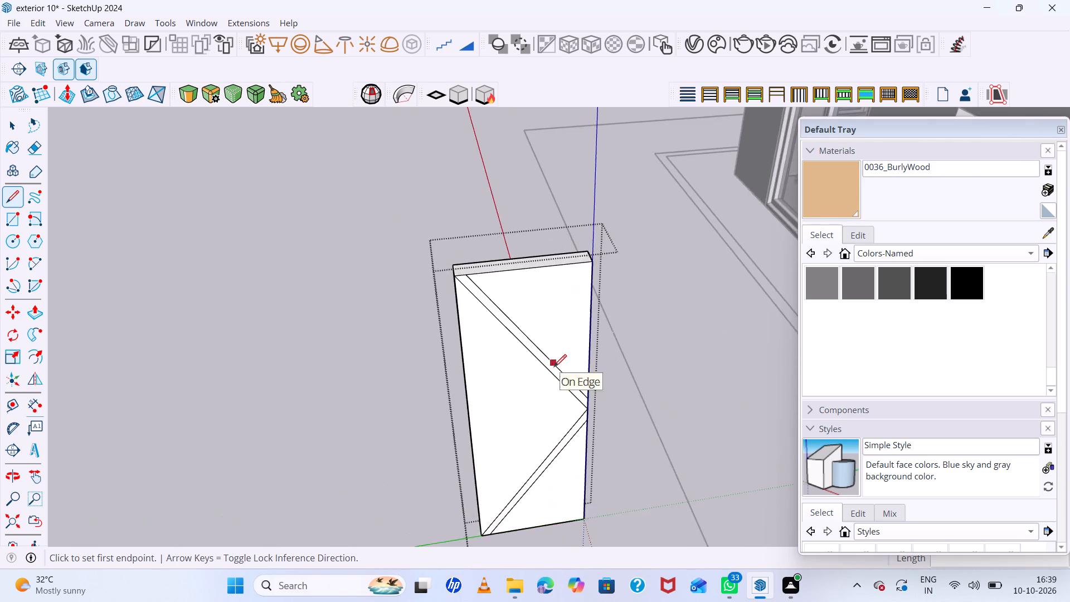
Paint both narrow diagonal strips on the door's front face with 0042_Sienna from the Colors-Named collection.
scroll(555, 370, up, 4)
middle_drag(556, 370, 439, 226)
scroll(439, 226, up, 1)
scroll(510, 327, down, 12)
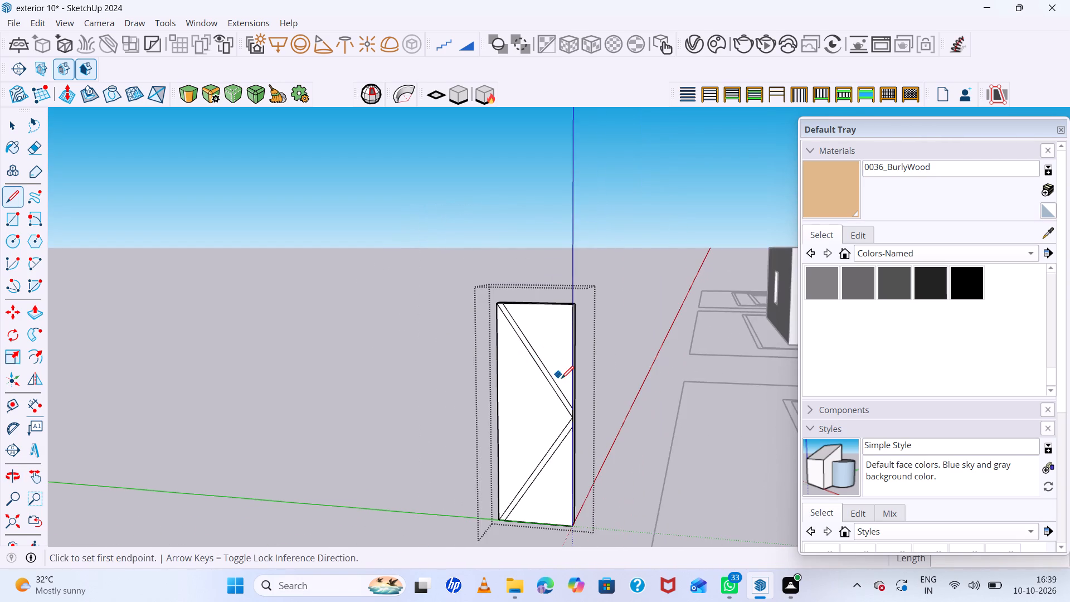
scroll(581, 408, up, 6)
scroll(476, 421, up, 3)
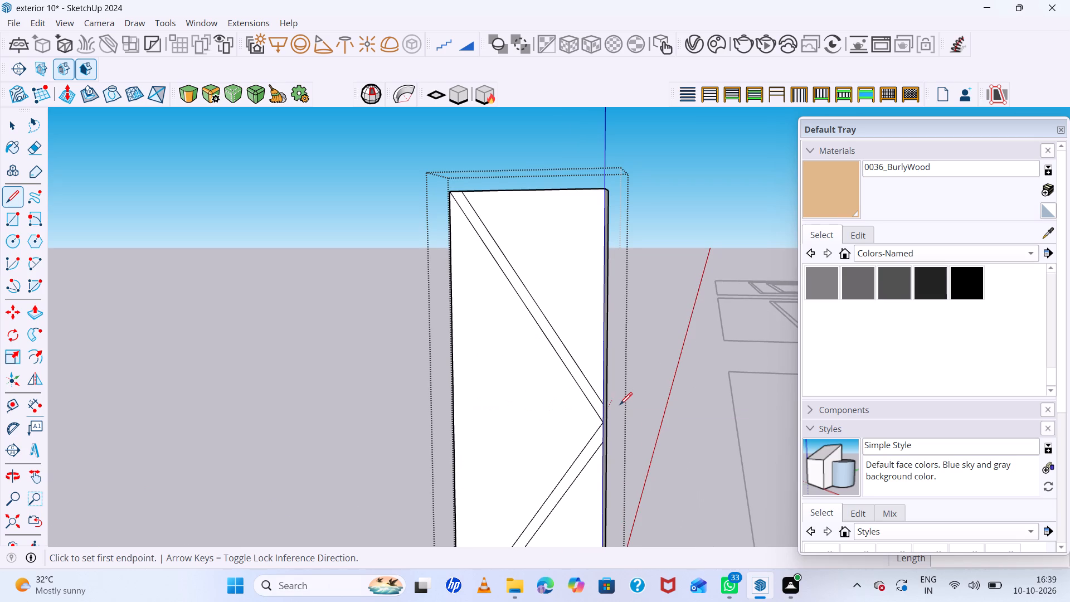
key(space)
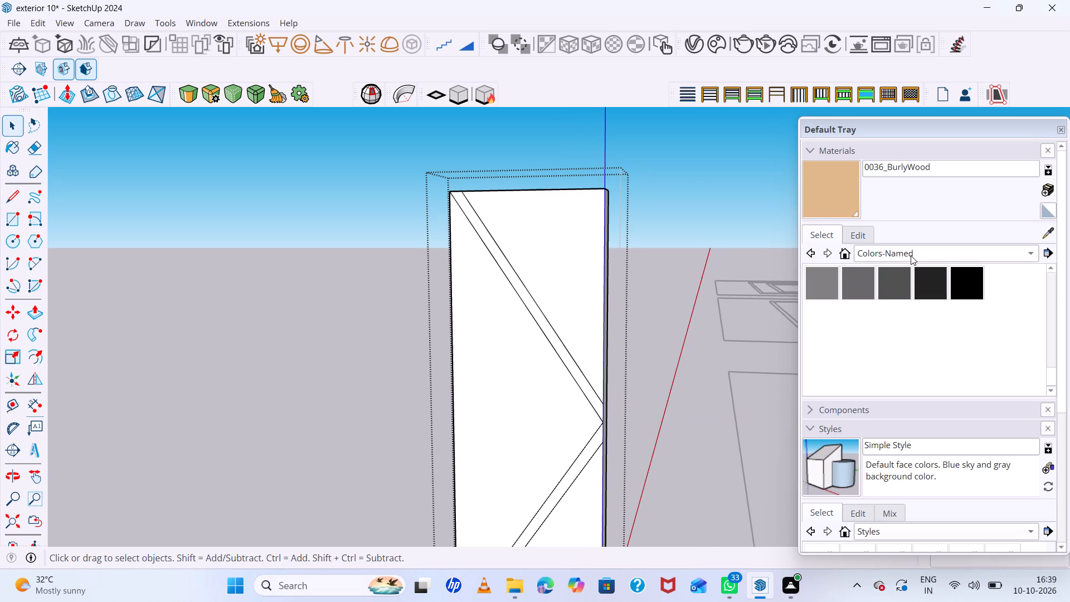
scroll(889, 310, up, 10)
scroll(931, 324, up, 7)
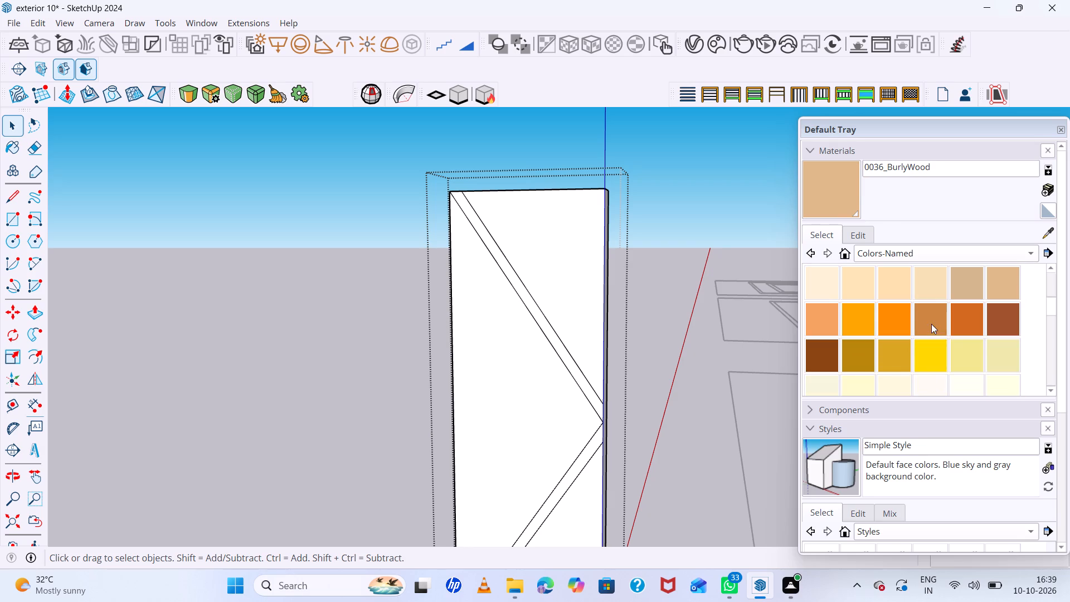
click(989, 319)
scroll(595, 336, up, 6)
click(552, 338)
scroll(556, 327, down, 7)
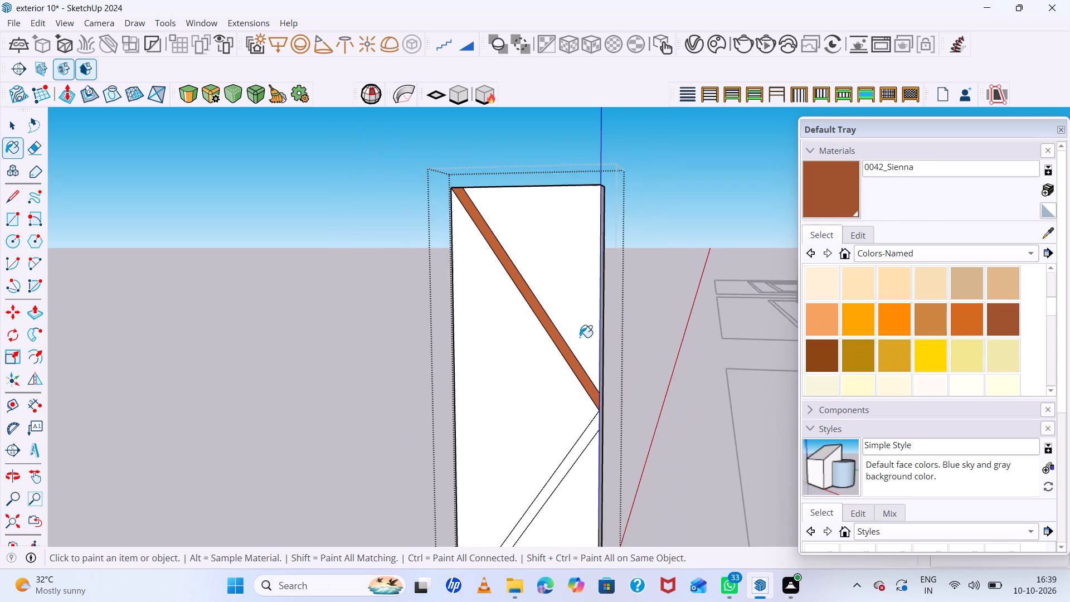
scroll(616, 414, up, 5)
click(581, 436)
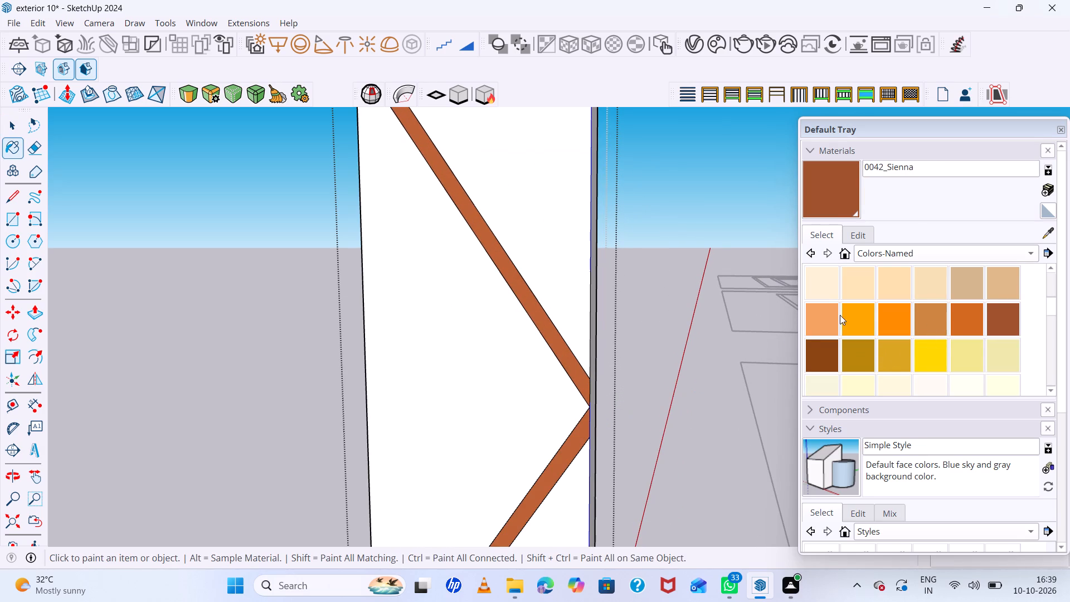
Paint the three remaining front panels of the door with the in-model 0036_BurlyWood material.
scroll(854, 308, down, 1)
click(851, 253)
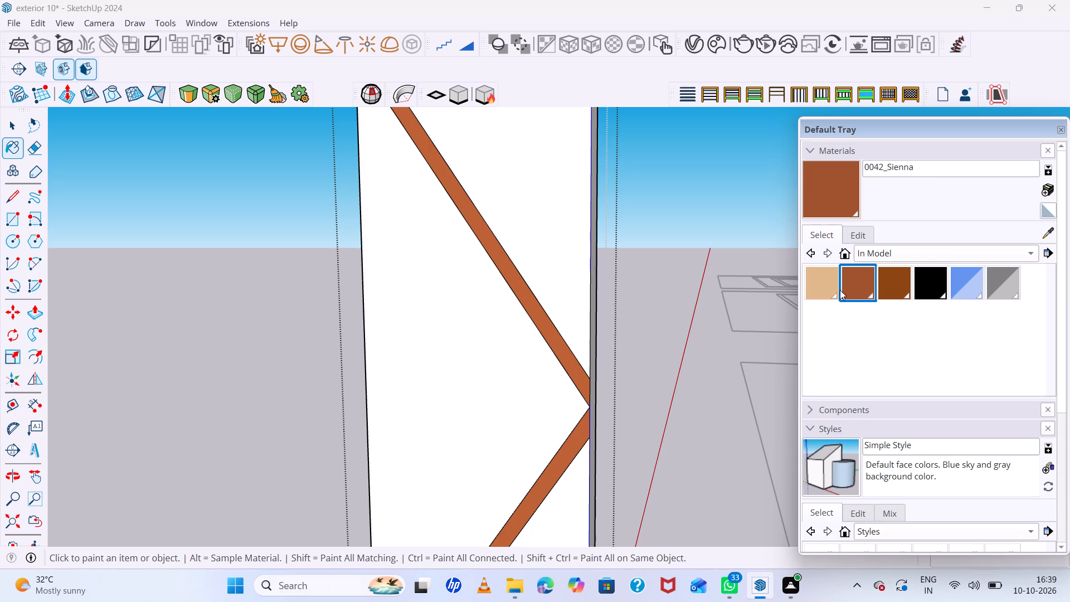
click(824, 287)
click(553, 244)
click(460, 310)
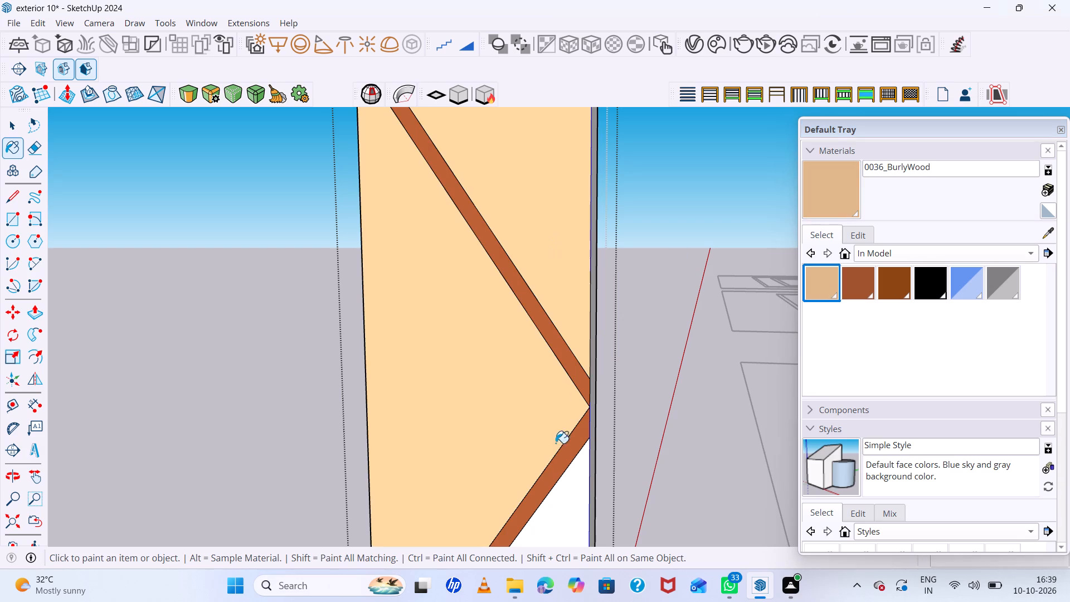
click(570, 488)
Paint the door's top face and adjoining narrow long side with 0036_BurlyWood.
scroll(527, 383, down, 5)
middle_drag(544, 354, 341, 452)
scroll(417, 355, up, 5)
click(399, 315)
click(372, 186)
Paint the door's opposite narrow long side and back face with 0036_BurlyWood, and leave the door group.
middle_drag(376, 196, 755, 189)
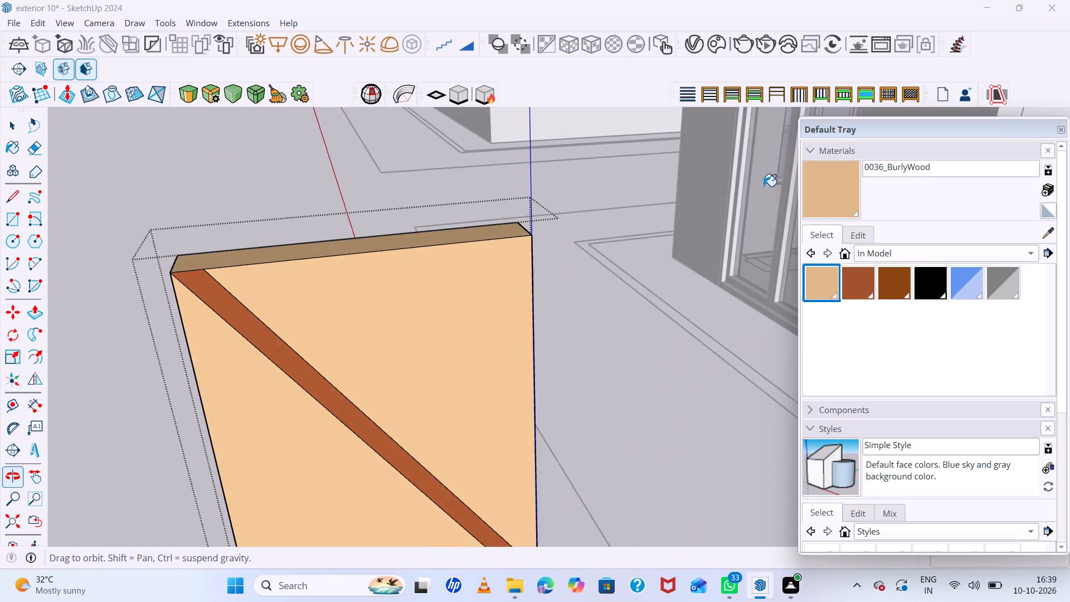
scroll(649, 156, down, 11)
middle_drag(587, 208, 707, 217)
scroll(694, 213, up, 6)
scroll(581, 211, down, 4)
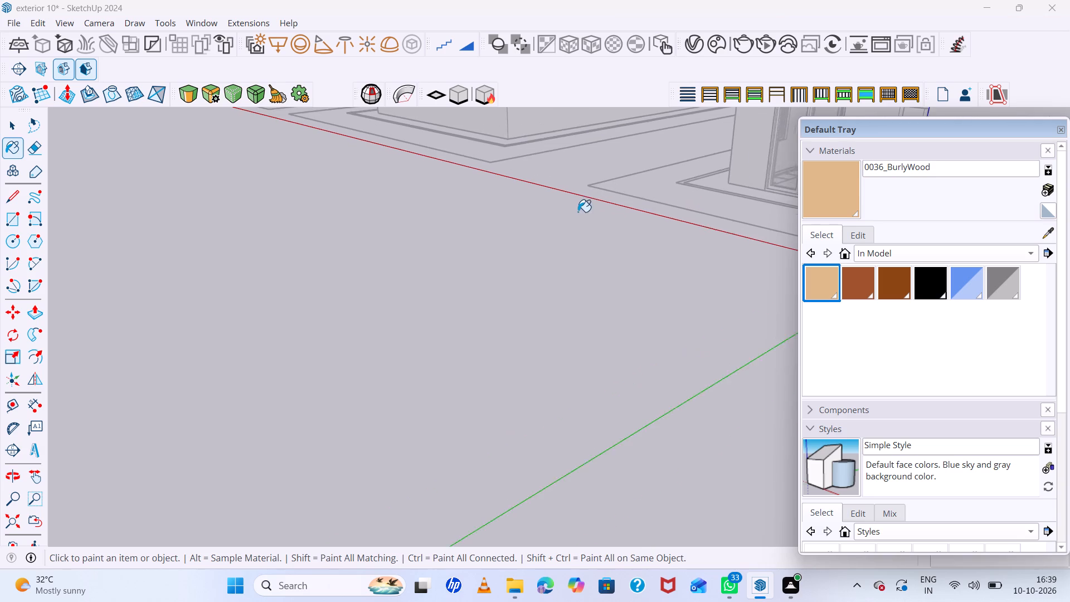
scroll(578, 212, down, 8)
scroll(628, 182, down, 2)
scroll(748, 176, up, 6)
scroll(693, 201, up, 11)
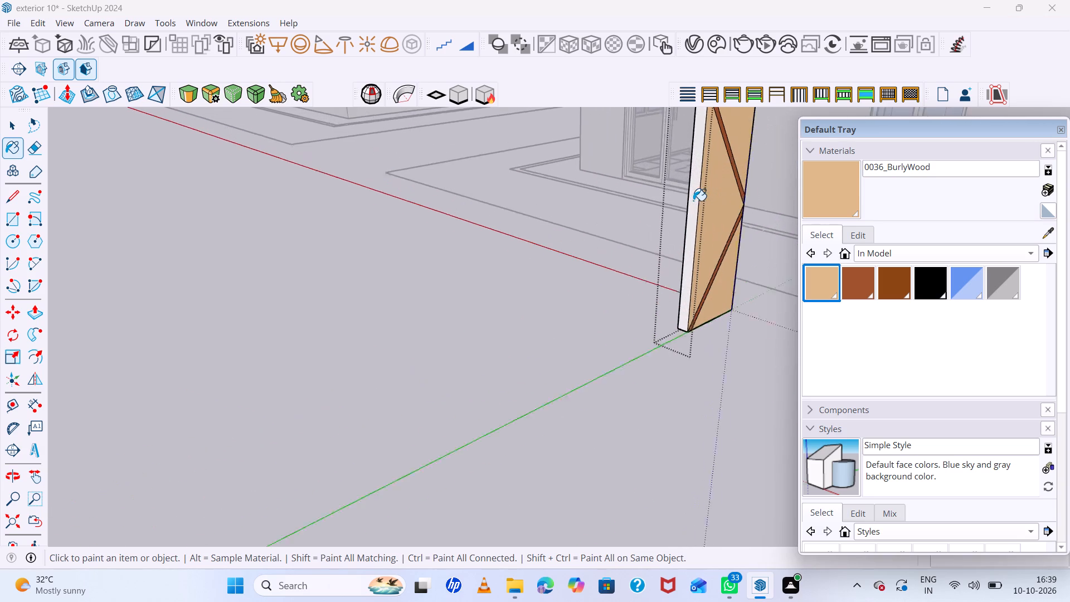
scroll(693, 201, up, 3)
click(693, 200)
middle_drag(721, 240, 884, 321)
scroll(809, 237, up, 5)
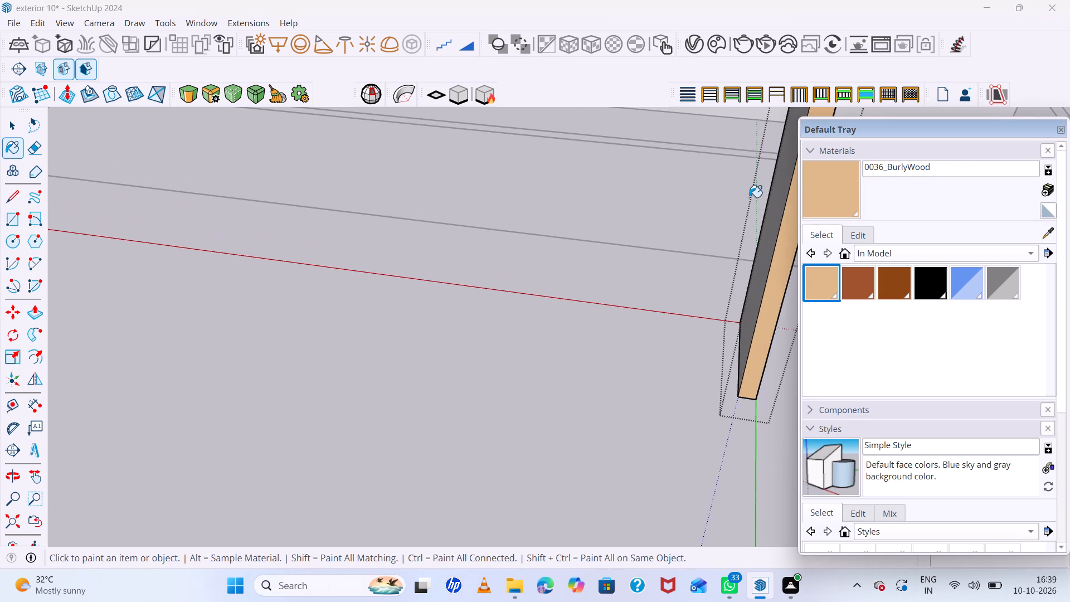
click(780, 200)
scroll(638, 269, down, 13)
middle_drag(733, 260, 638, 258)
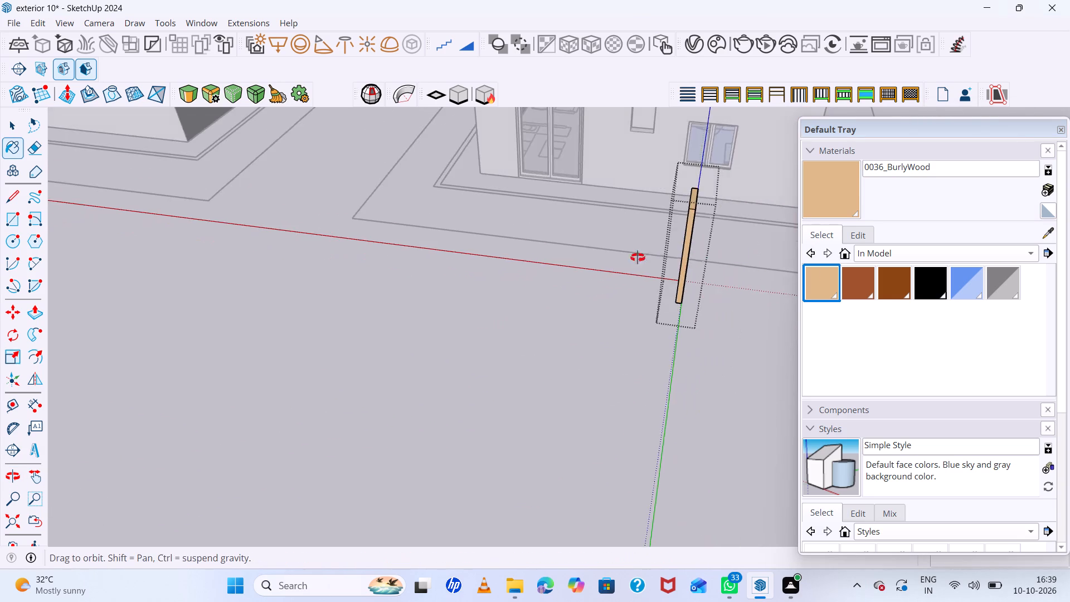
middle_drag(638, 258, 467, 271)
scroll(587, 244, up, 11)
middle_drag(555, 283, 524, 240)
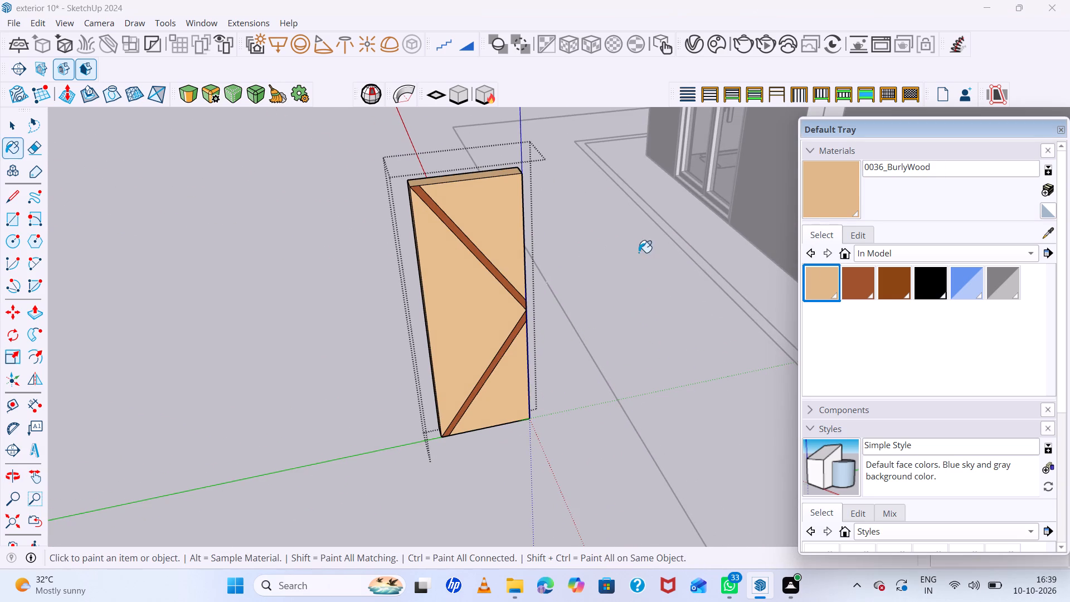
key(space)
click(609, 274)
Draw a small horizontal handle rectangle on the door's front face, at mid-height near the long edge opposite the strips' meeting point.
scroll(526, 336, up, 6)
middle_drag(558, 323, 559, 310)
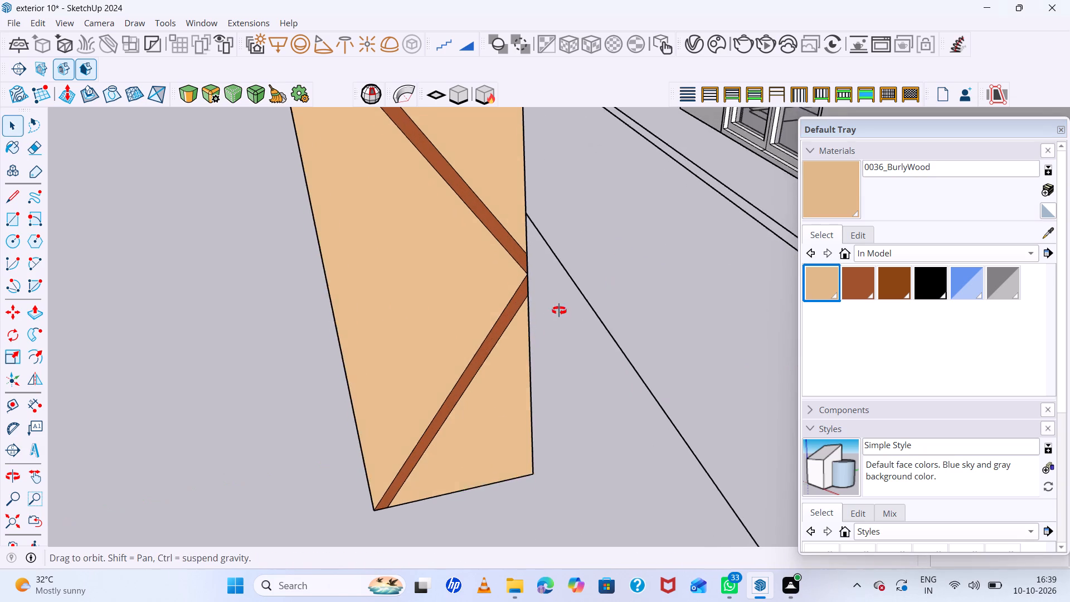
middle_drag(559, 310, 513, 348)
scroll(542, 308, down, 6)
scroll(432, 300, up, 4)
middle_drag(466, 294, 475, 251)
scroll(521, 290, up, 1)
key(r)
scroll(436, 300, up, 5)
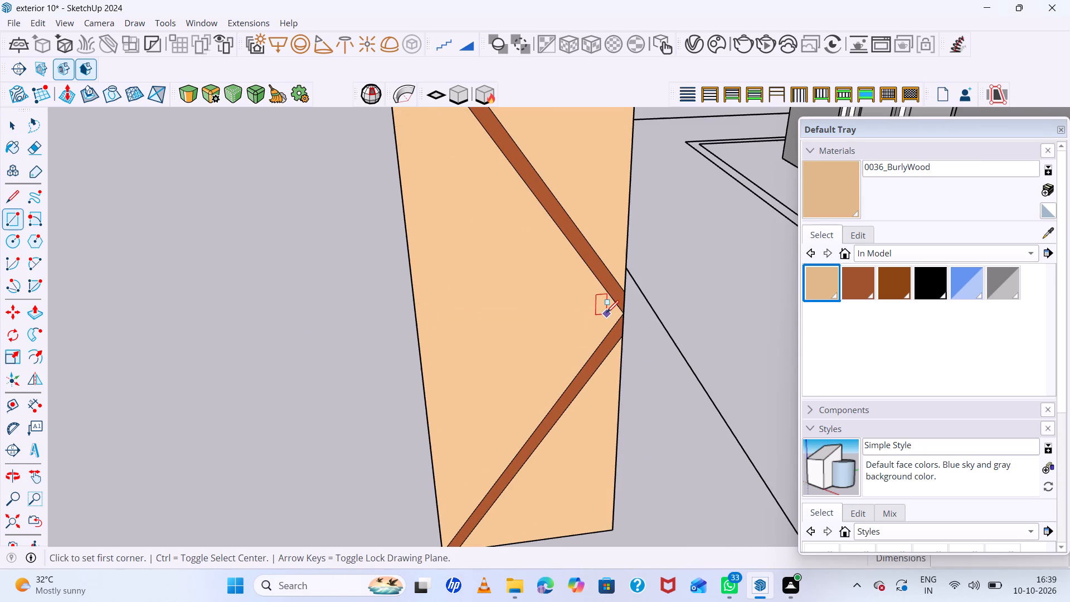
click(429, 289)
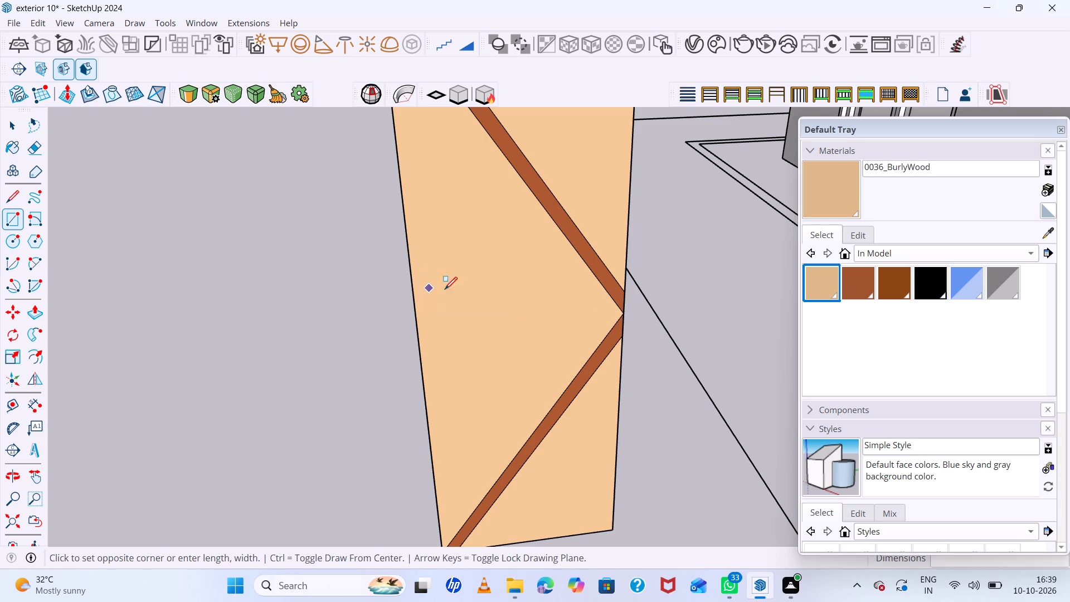
click(492, 296)
Push/Pull the handle rectangle outward by 1" from the door's front face.
scroll(425, 284, up, 6)
middle_drag(511, 313, 534, 321)
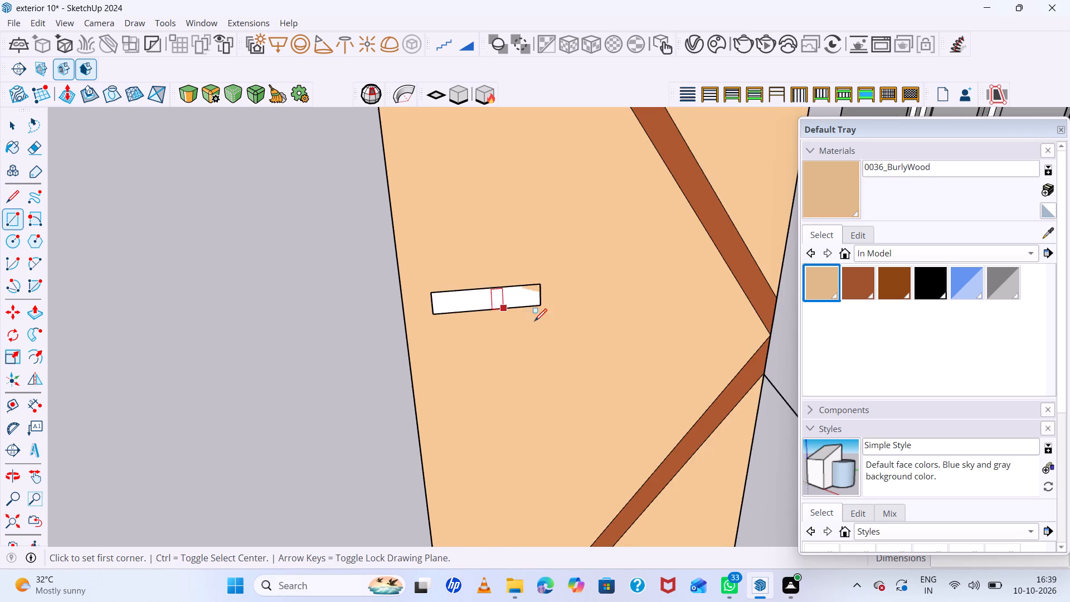
middle_drag(534, 321, 547, 325)
key(p)
click(494, 295)
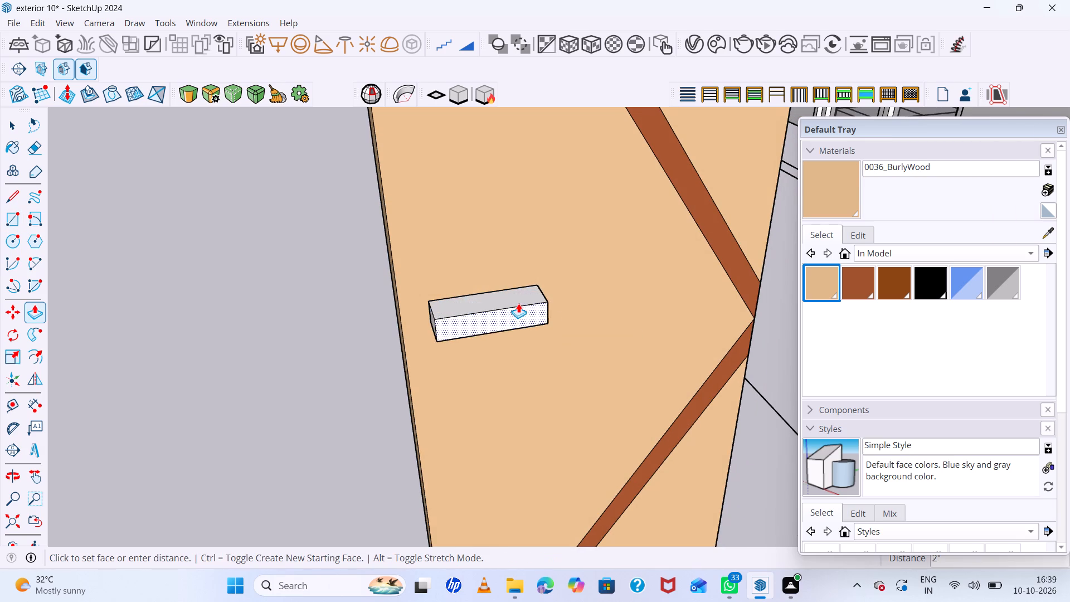
click(513, 295)
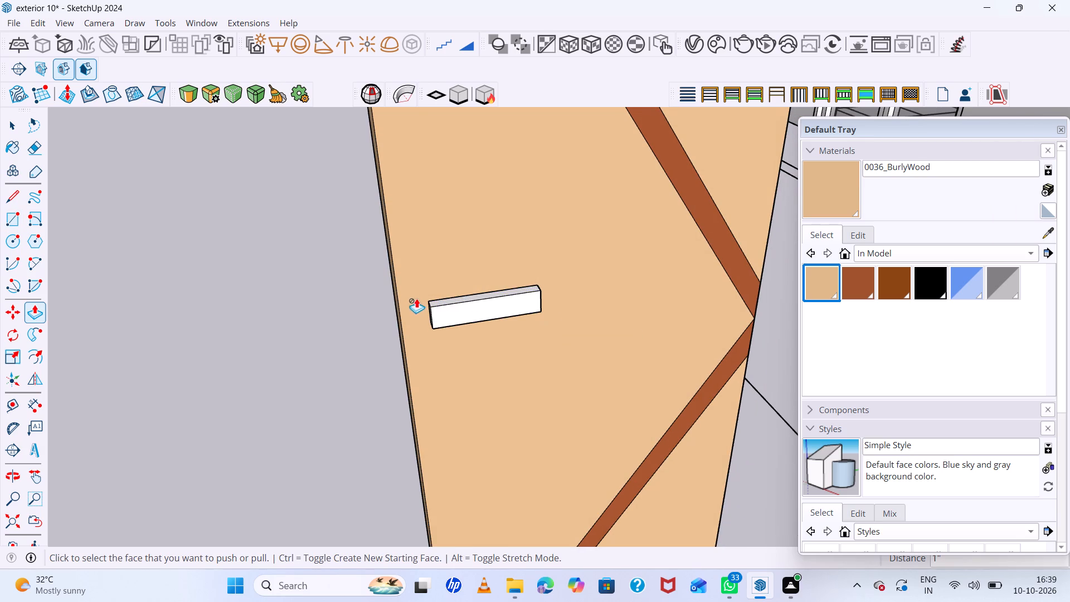
Paint the door handle's top face, front face and the end nearest the door's long edge with 0137_Black.
middle_drag(647, 315, 776, 315)
scroll(530, 275, down, 7)
scroll(528, 294, up, 6)
middle_drag(490, 303, 495, 289)
scroll(490, 303, up, 3)
key(space)
click(928, 280)
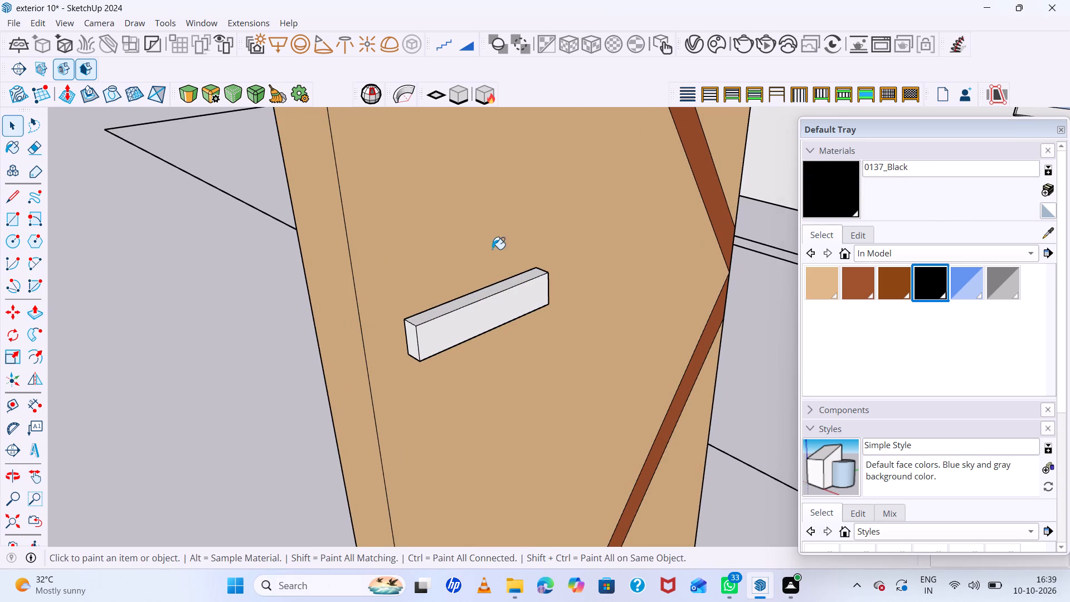
scroll(476, 257, up, 5)
click(460, 323)
click(463, 340)
click(363, 381)
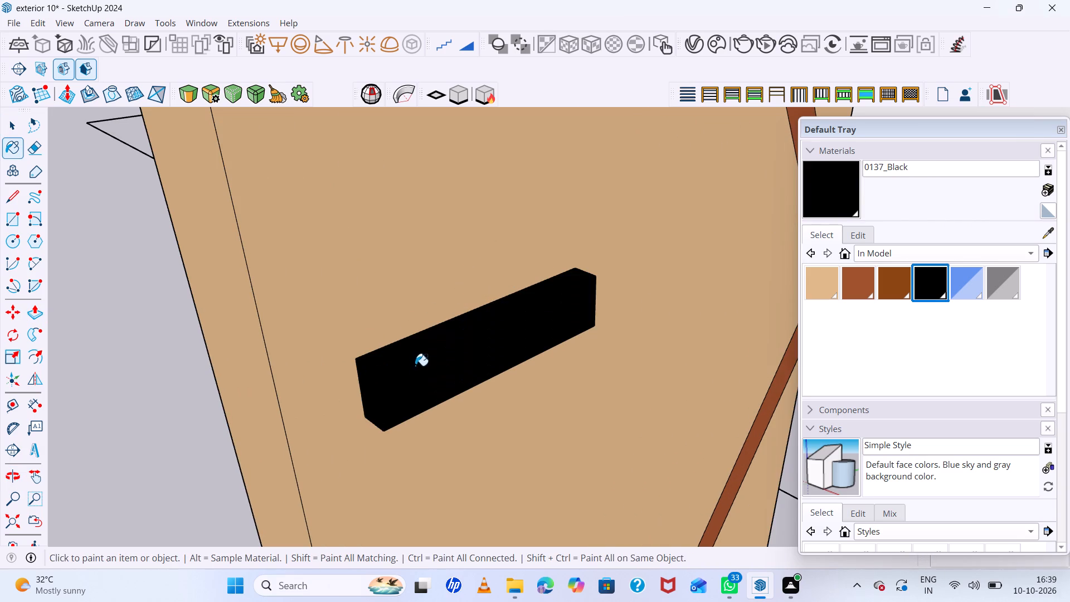
Paint the handle's underside and its remaining end face with 0137_Black.
middle_drag(415, 329, 395, 124)
scroll(407, 314, up, 6)
middle_drag(436, 315, 446, 214)
scroll(431, 323, up, 4)
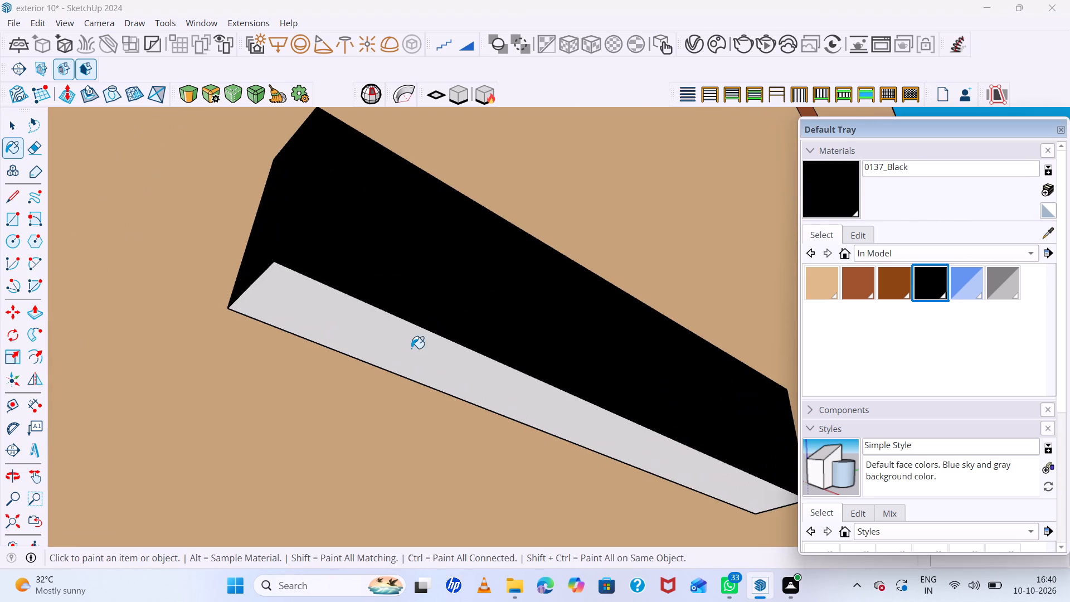
click(411, 348)
scroll(364, 250, down, 6)
middle_drag(598, 268, 154, 298)
scroll(704, 276, up, 5)
click(745, 258)
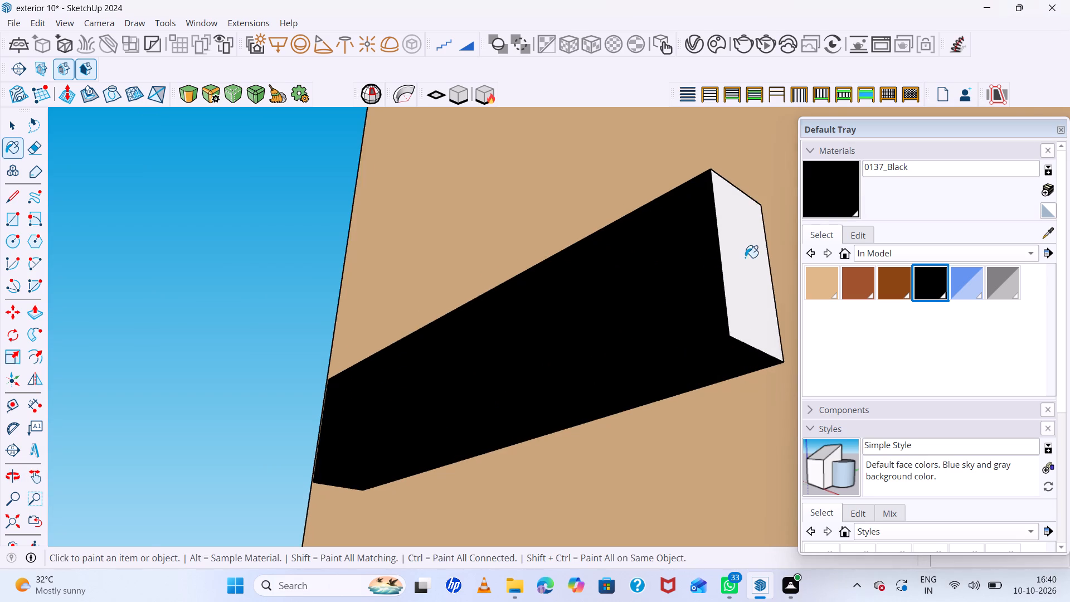
scroll(641, 263, down, 20)
scroll(641, 263, down, 10)
middle_drag(493, 227, 622, 358)
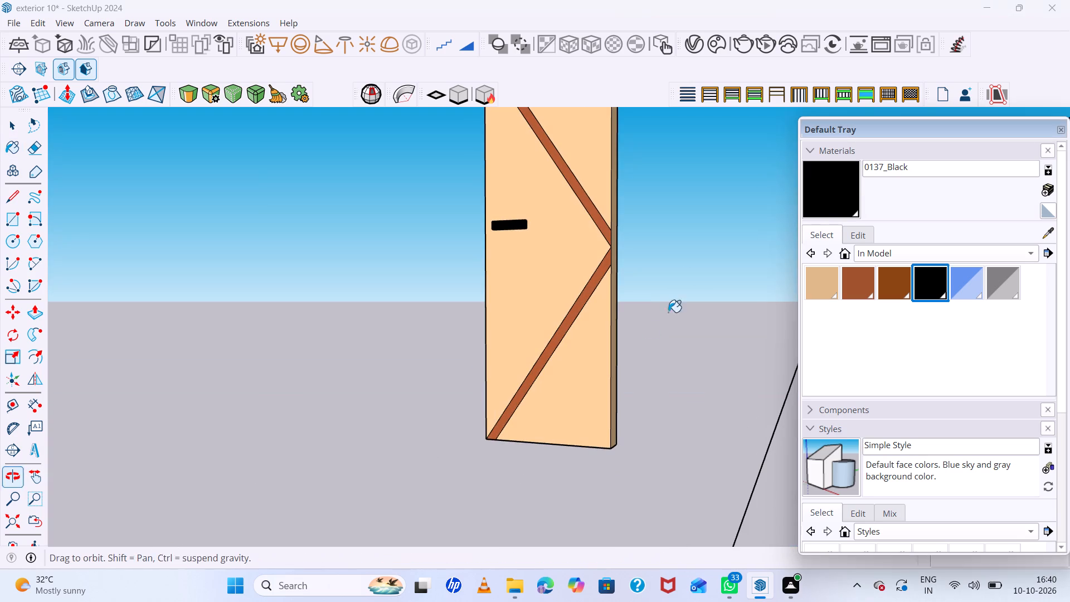
middle_drag(636, 315, 725, 349)
key(space)
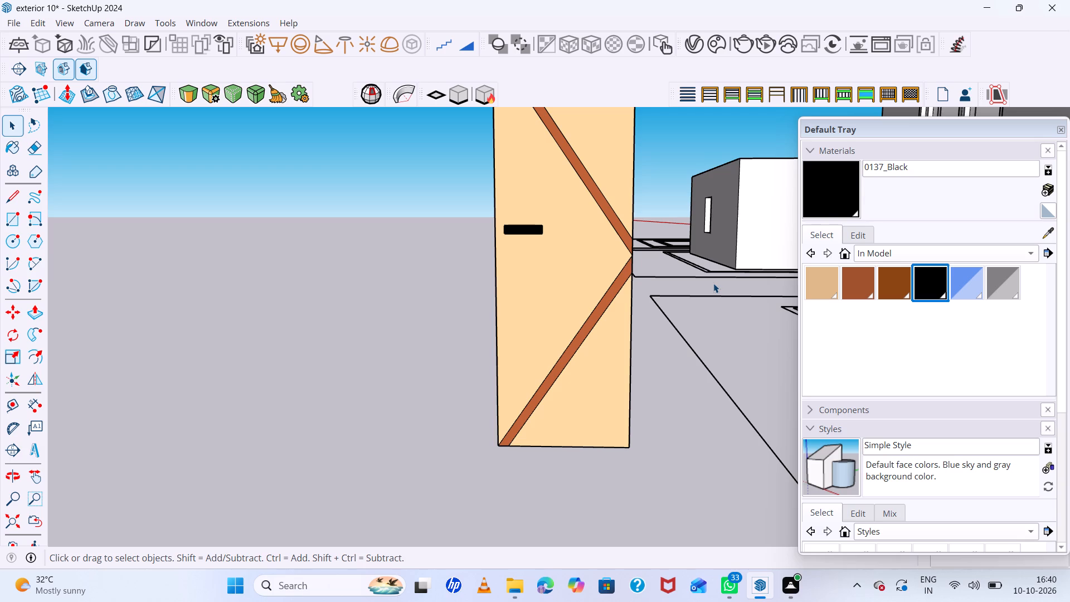
Move the striped door together with its handle into the house, placing its bottom corner at the base of the bedroom wall's door opening.
scroll(635, 363, down, 5)
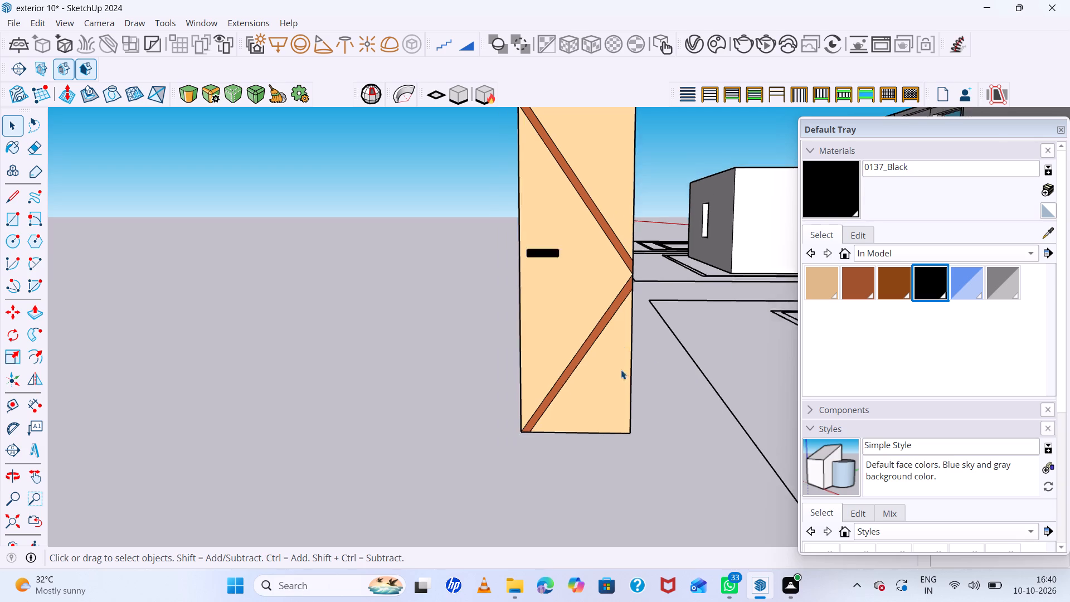
scroll(621, 370, down, 7)
middle_drag(630, 391, 648, 454)
click(602, 270)
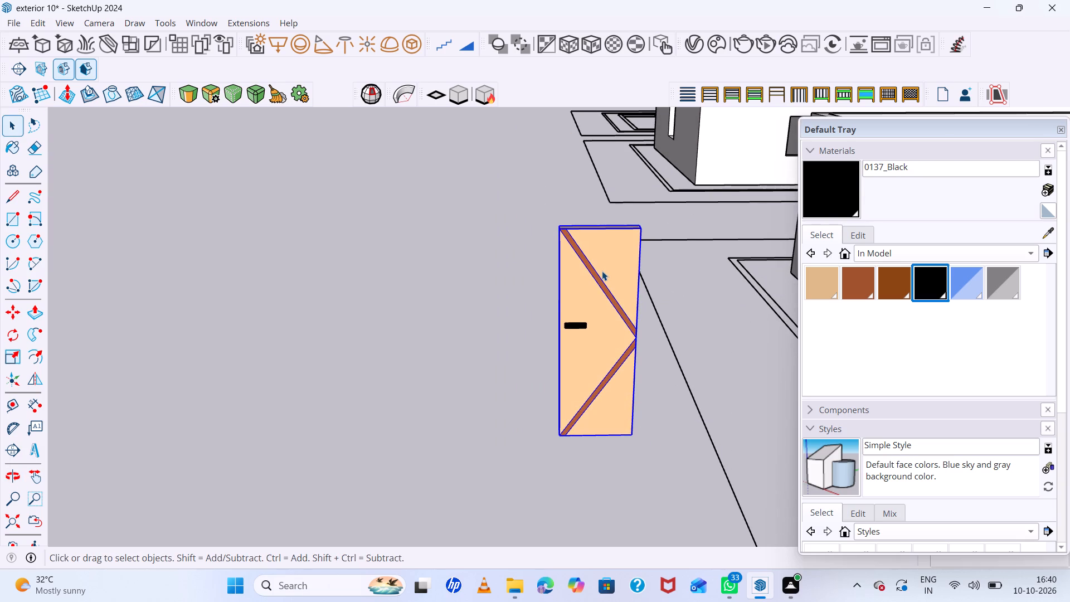
shift+click(577, 327)
triple_click(577, 327)
shift+double_click(577, 327)
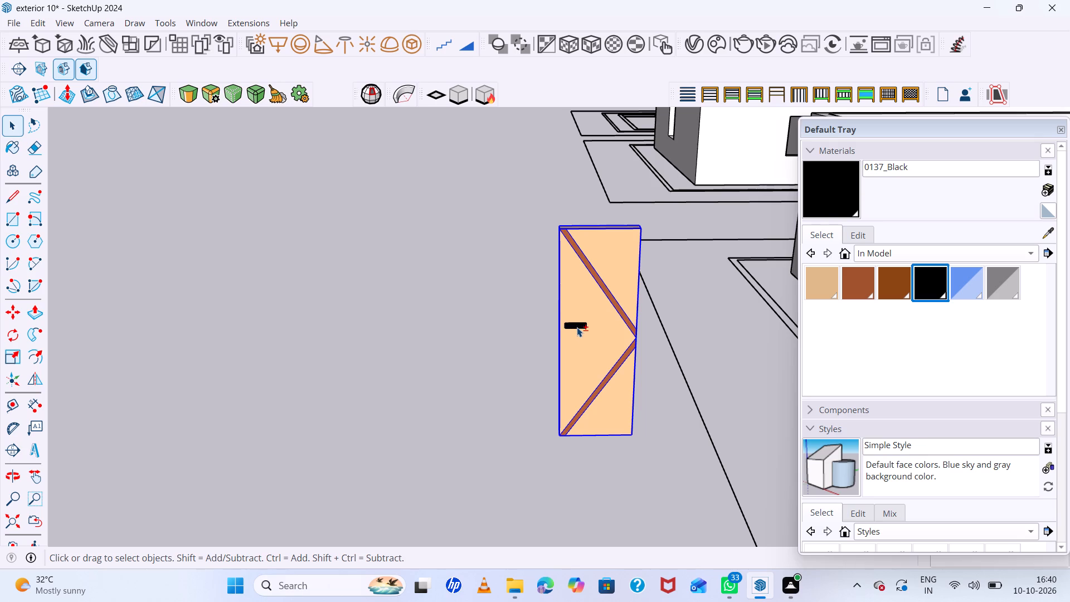
scroll(579, 324, up, 12)
triple_click(583, 332)
double_click(583, 332)
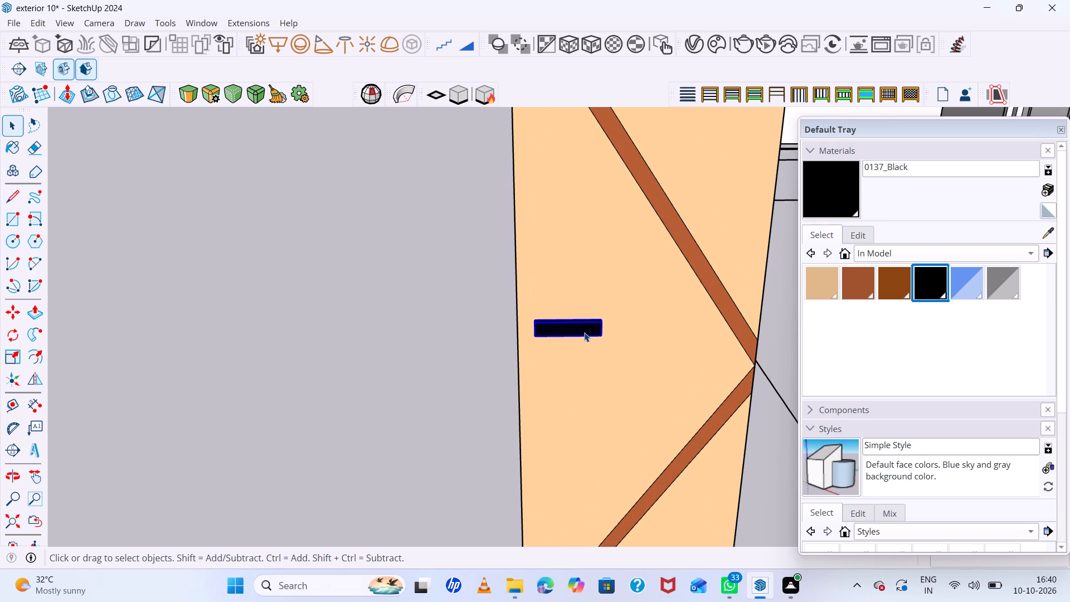
shift+click(615, 273)
scroll(605, 273, down, 13)
key(m)
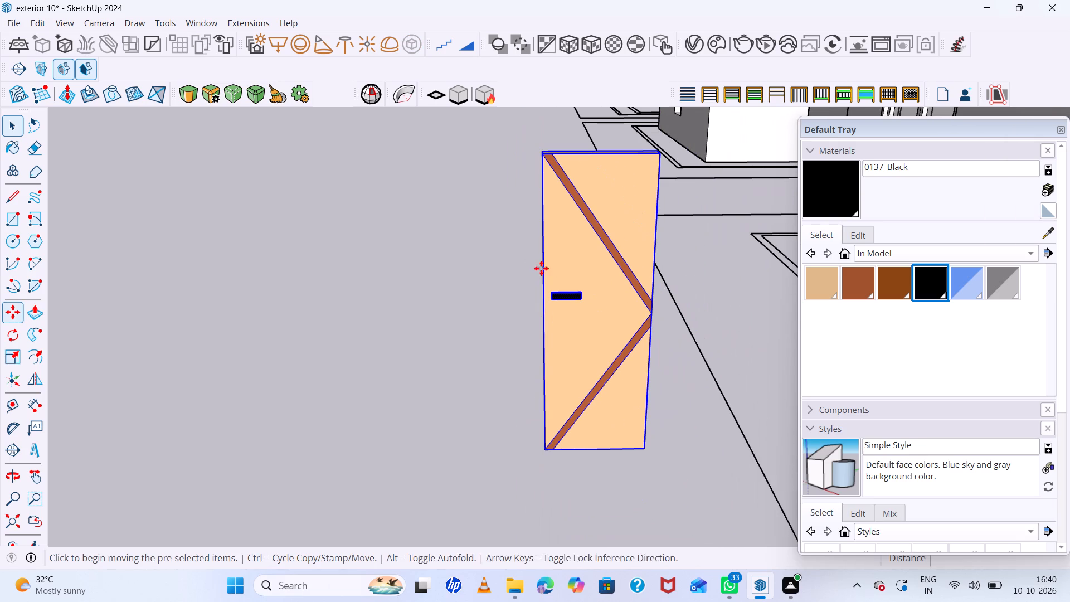
double_click(546, 449)
scroll(678, 338, down, 10)
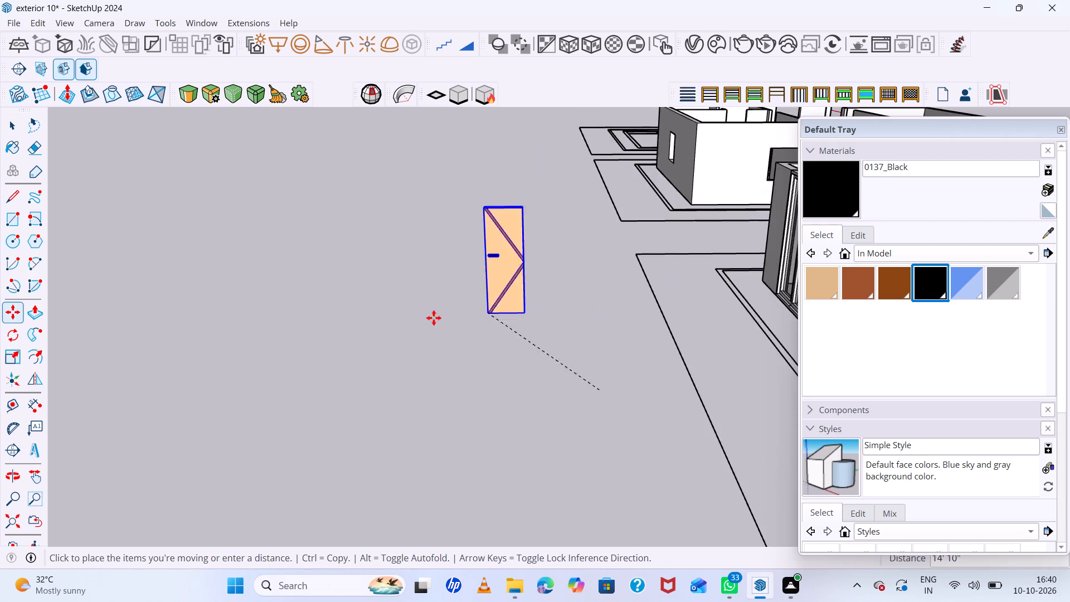
scroll(434, 318, down, 11)
scroll(596, 281, up, 6)
middle_drag(597, 263, 625, 360)
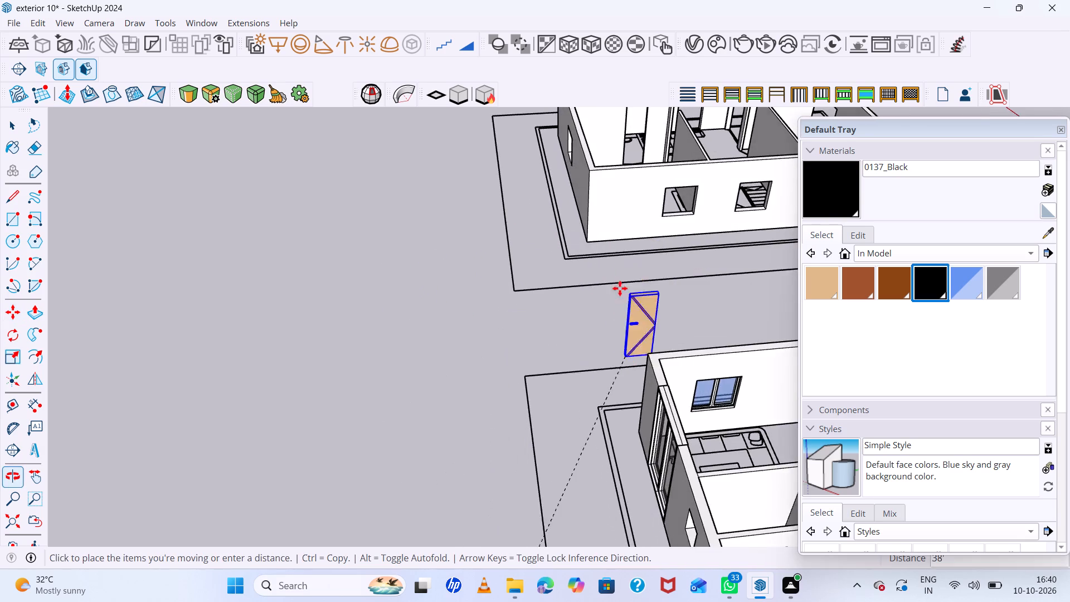
scroll(611, 251, down, 14)
scroll(602, 191, up, 14)
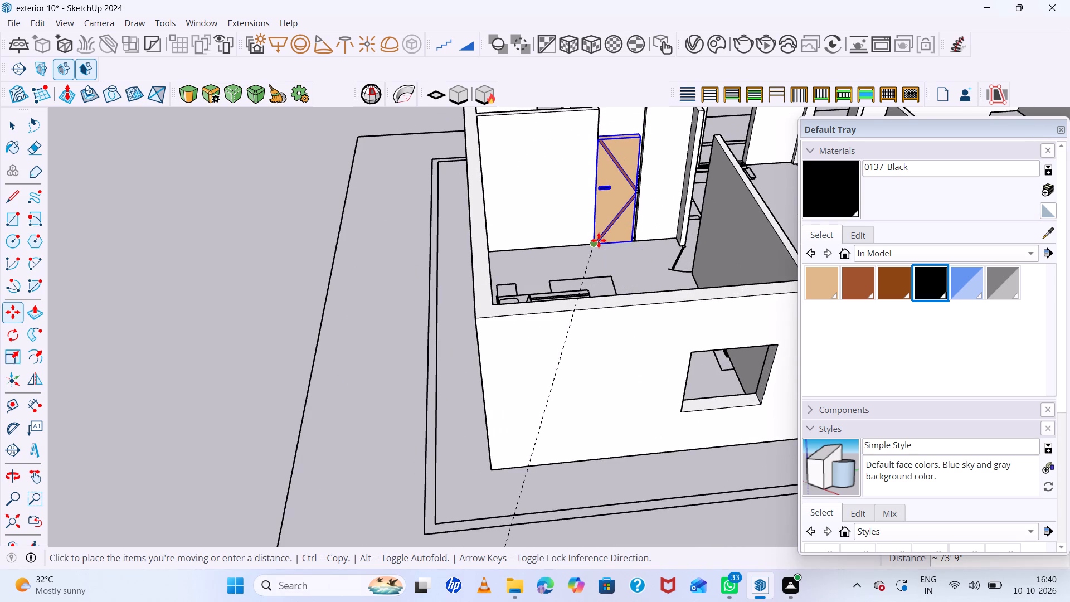
click(599, 240)
Scale the door and handle widthwise so the door reaches the opening's far jamb, and clear the selection.
scroll(637, 234, up, 13)
middle_drag(634, 224, 537, 281)
middle_click(537, 281)
scroll(669, 156, up, 5)
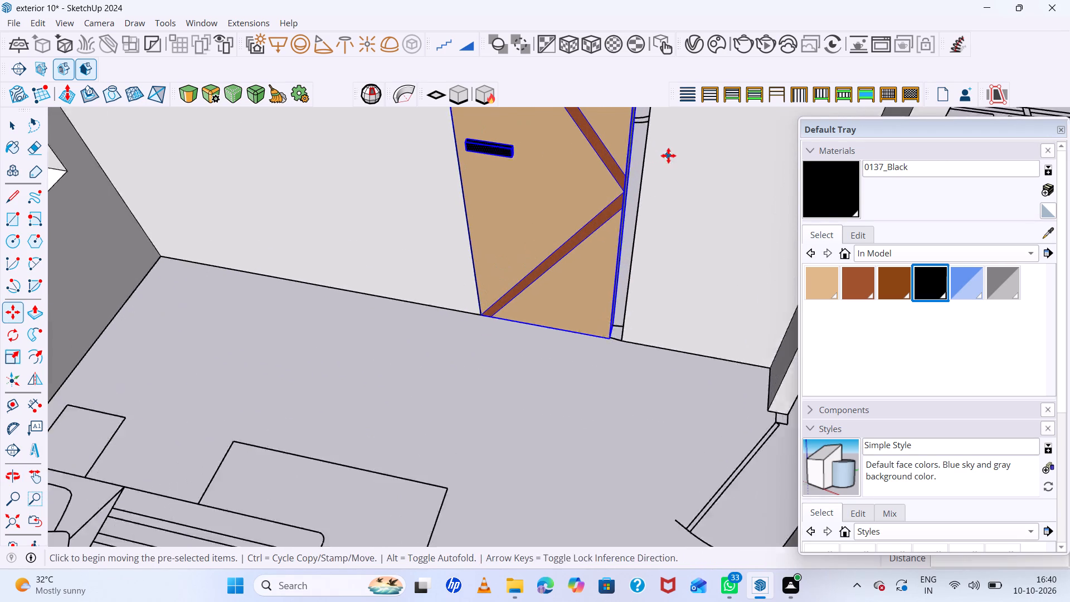
scroll(668, 156, up, 1)
middle_drag(624, 211, 563, 204)
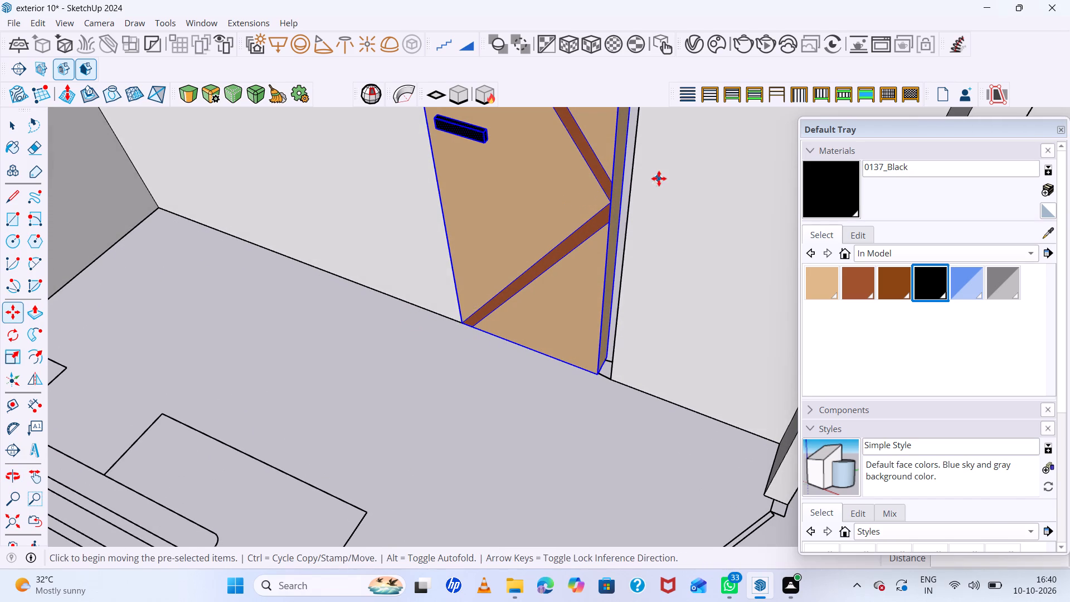
key(s)
scroll(667, 164, up, 6)
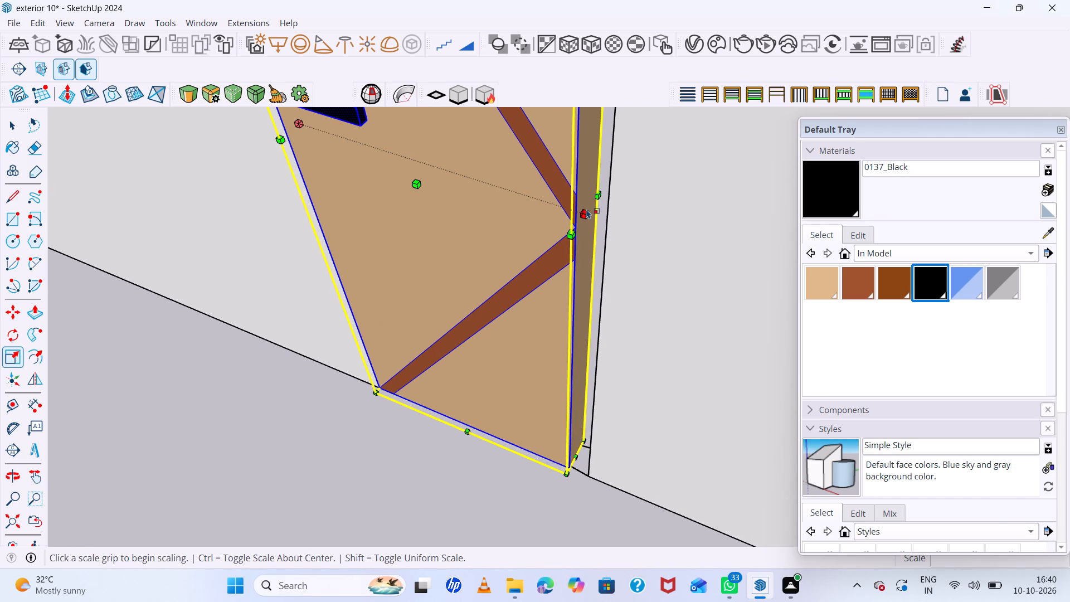
click(585, 210)
click(611, 211)
scroll(594, 208, down, 7)
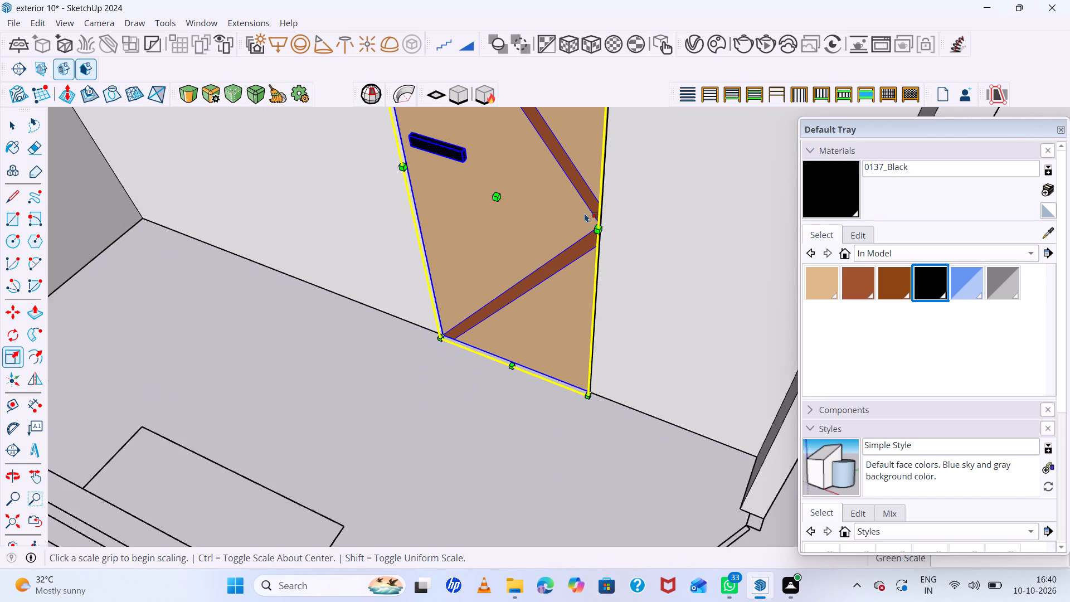
scroll(563, 222, down, 15)
scroll(563, 154, up, 6)
scroll(478, 199, down, 4)
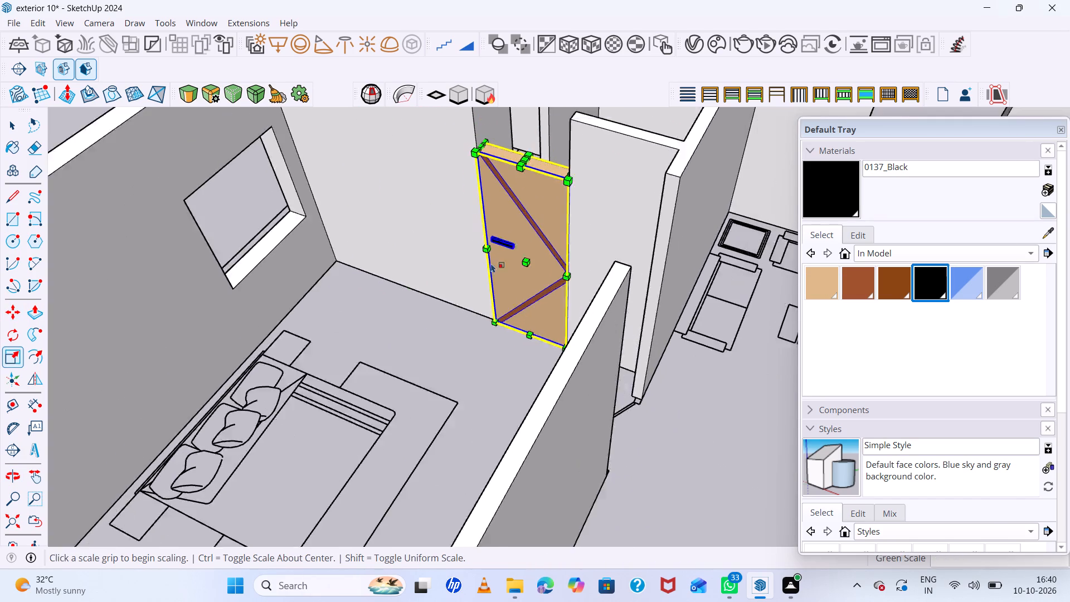
scroll(491, 263, down, 8)
scroll(521, 190, up, 7)
middle_drag(505, 192, 705, 200)
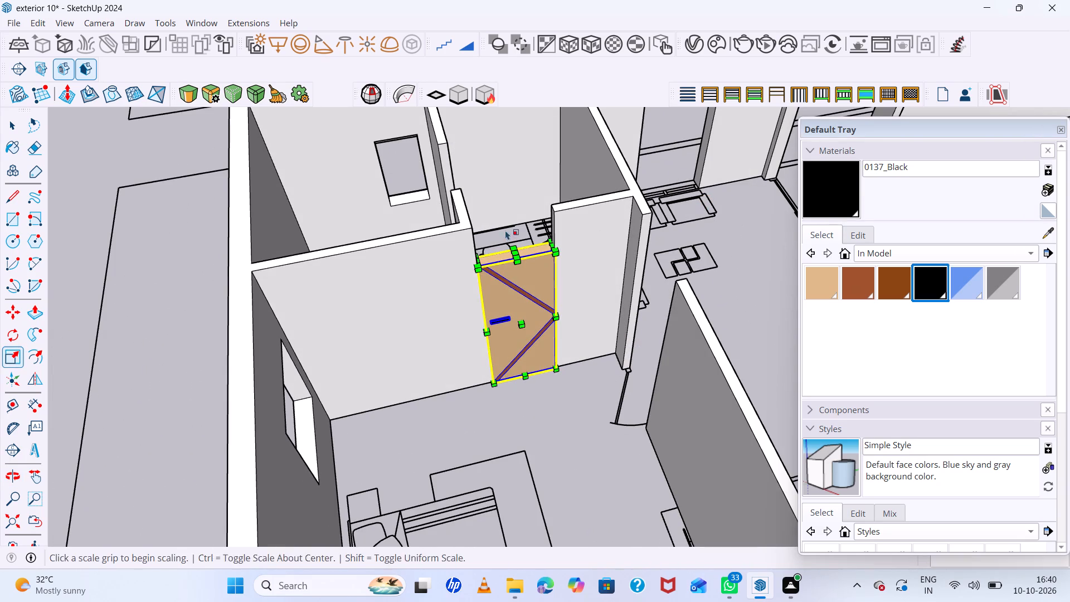
key(space)
click(217, 209)
Draw a rectangle about 5" by 3' bridging the wall tops across the opening above the door.
scroll(574, 201, up, 6)
middle_drag(573, 203, 542, 219)
key(r)
scroll(483, 220, up, 5)
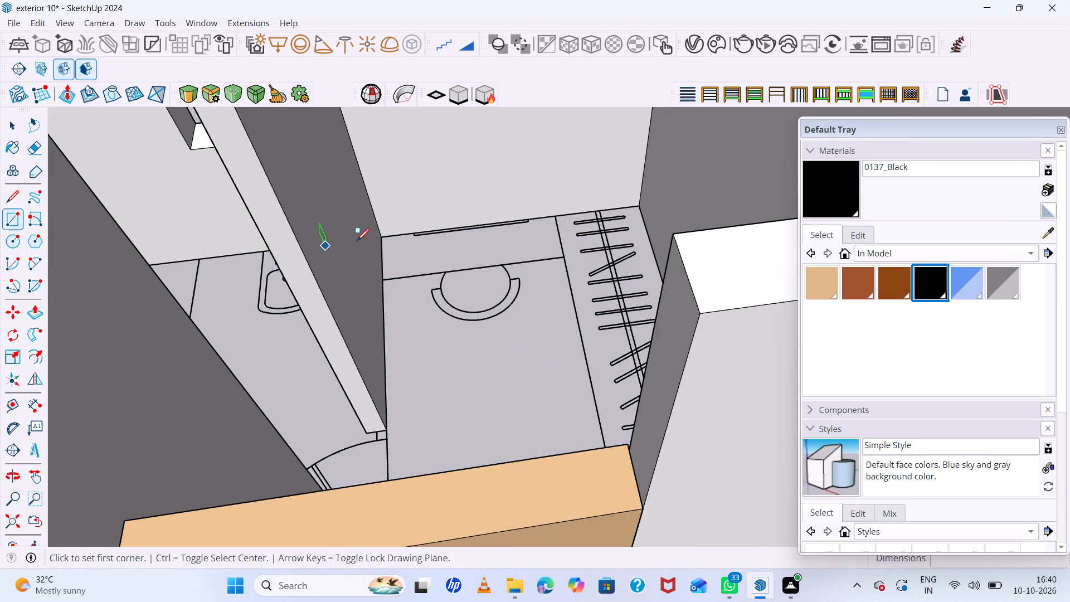
scroll(414, 229, down, 7)
scroll(477, 224, up, 5)
click(444, 259)
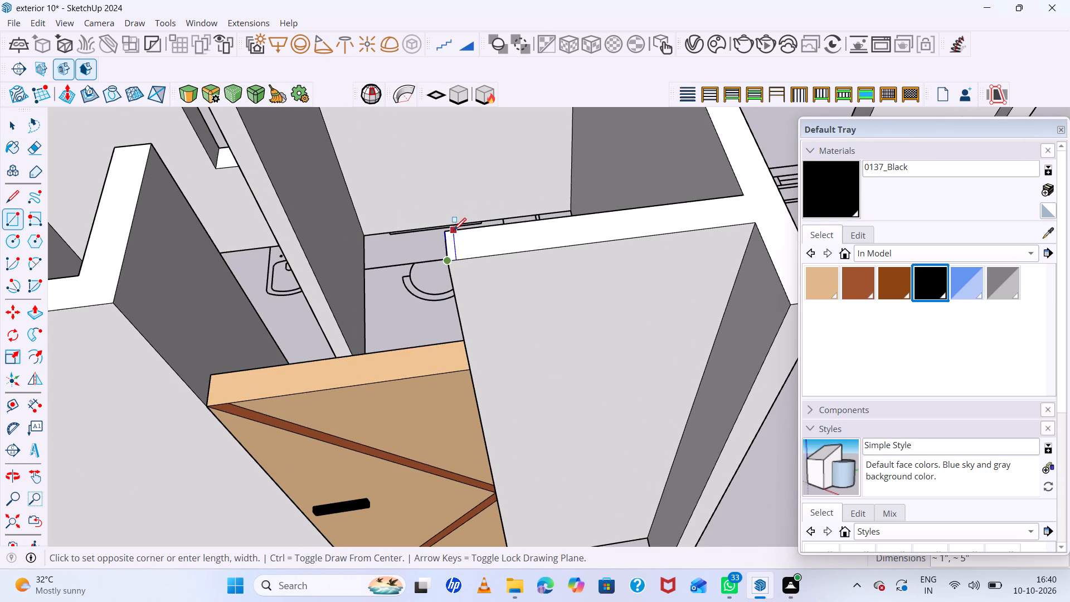
click(446, 227)
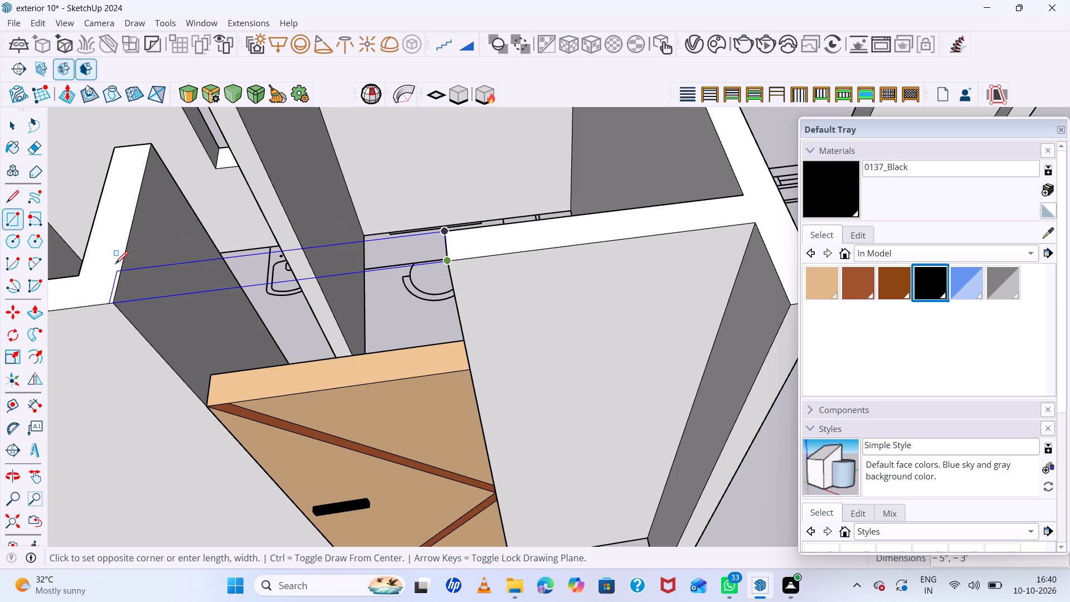
click(120, 269)
key(space)
Remove the stray face covering the rooms behind the bridging rectangle.
middle_click(289, 256)
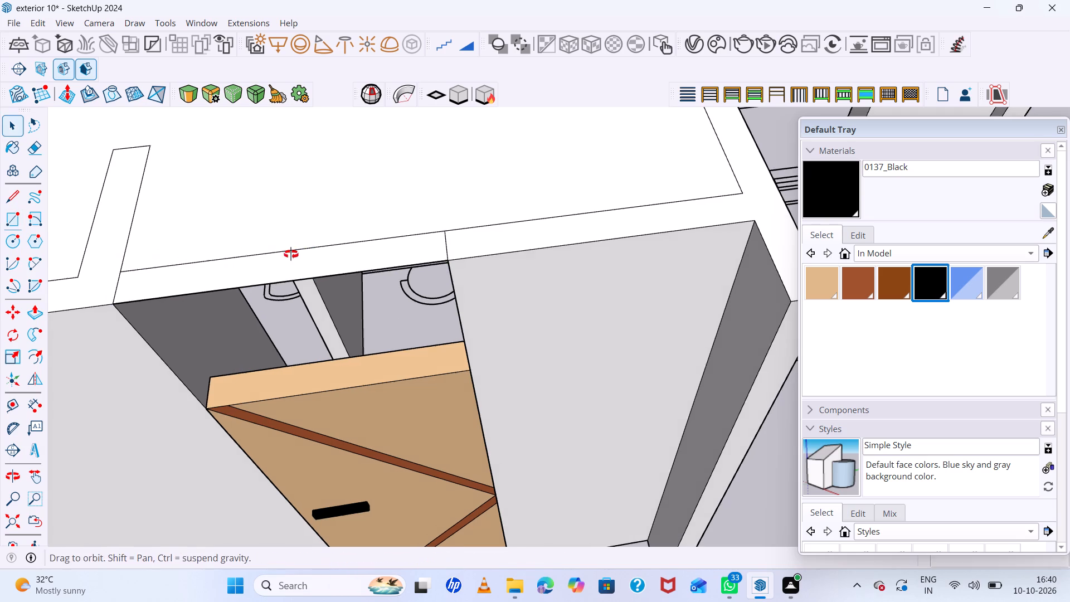
click(361, 187)
key(ctrl+x)
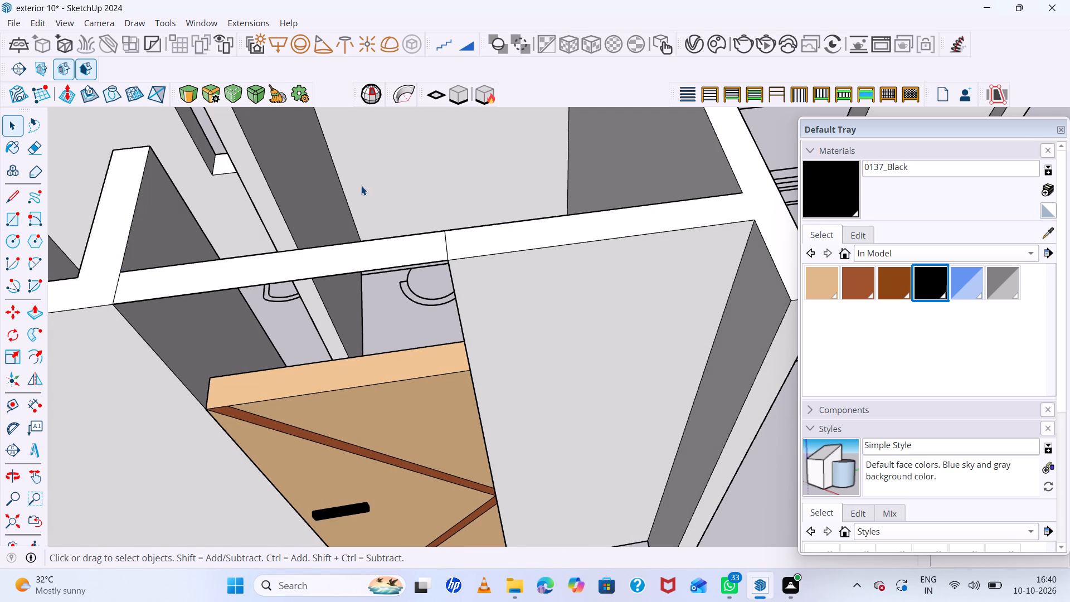
Push/Pull the bridging rectangle down to the door's top edge to fill the wall above the door.
click(364, 261)
key(p)
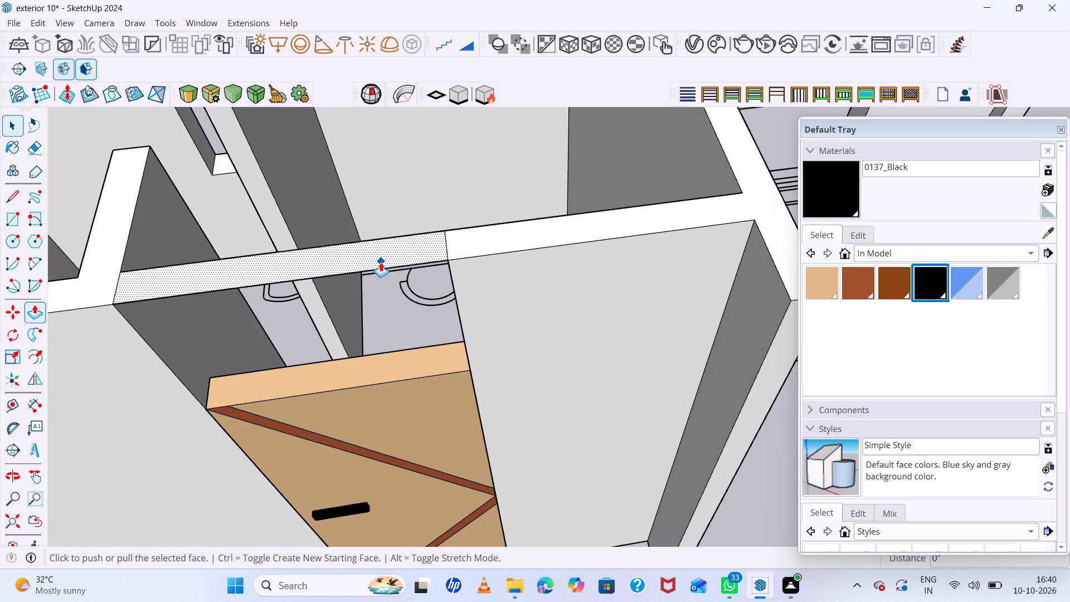
double_click(381, 262)
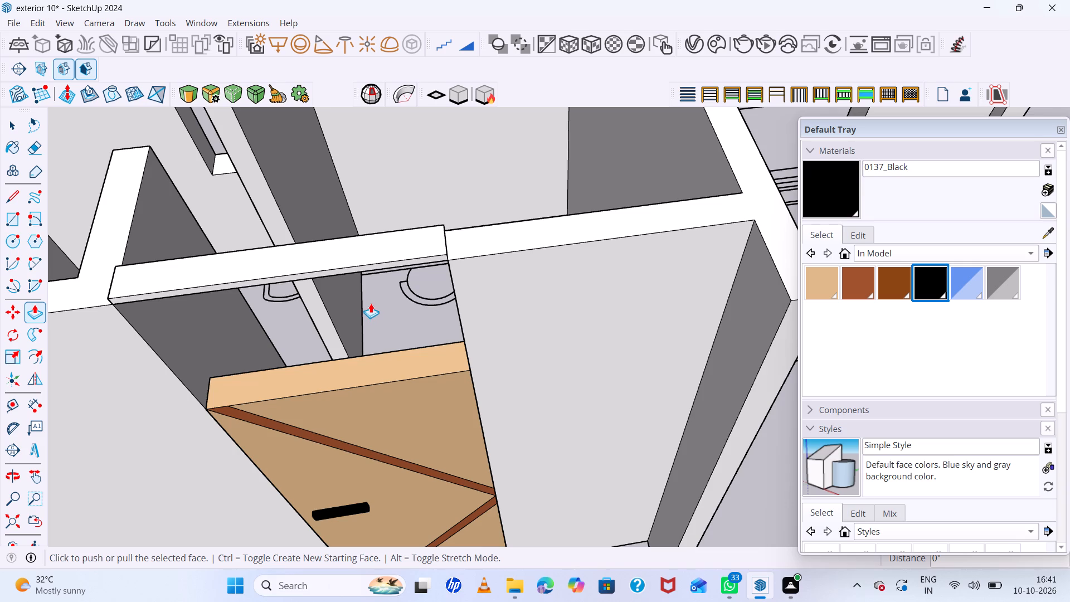
key(ctrl+z)
double_click(410, 257)
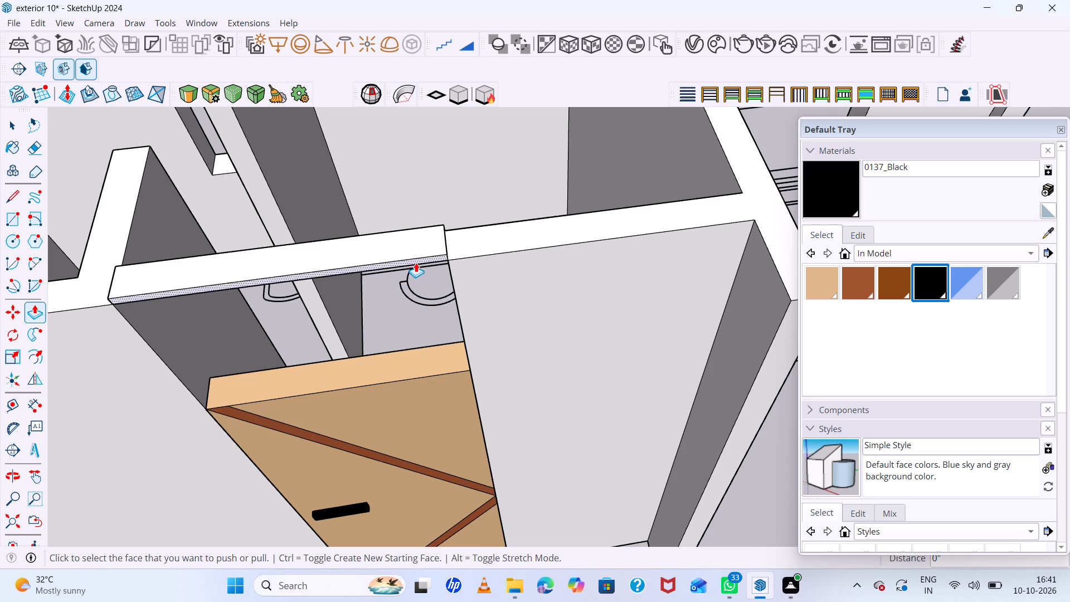
key(ctrl+z)
click(424, 247)
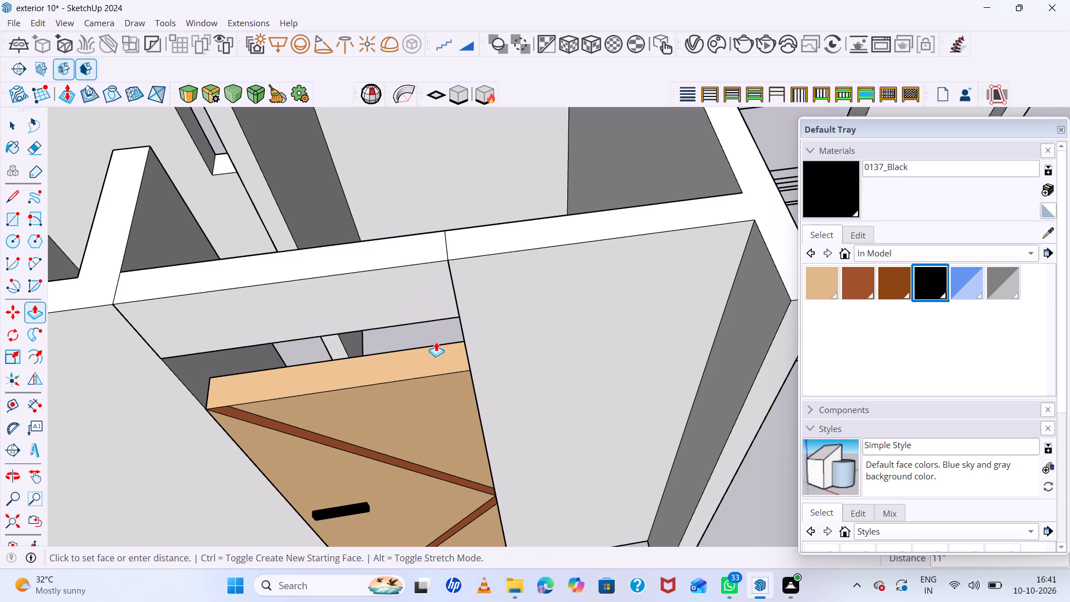
click(465, 370)
scroll(433, 324, down, 10)
key(space)
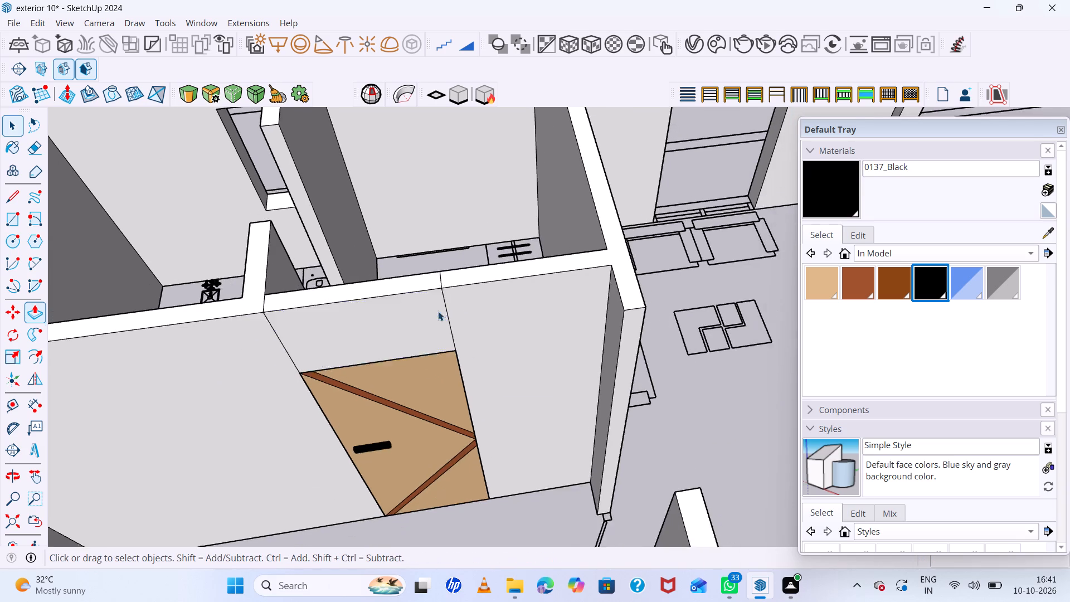
Erase the two seam lines on the bedroom-side wall face above the door.
key(e)
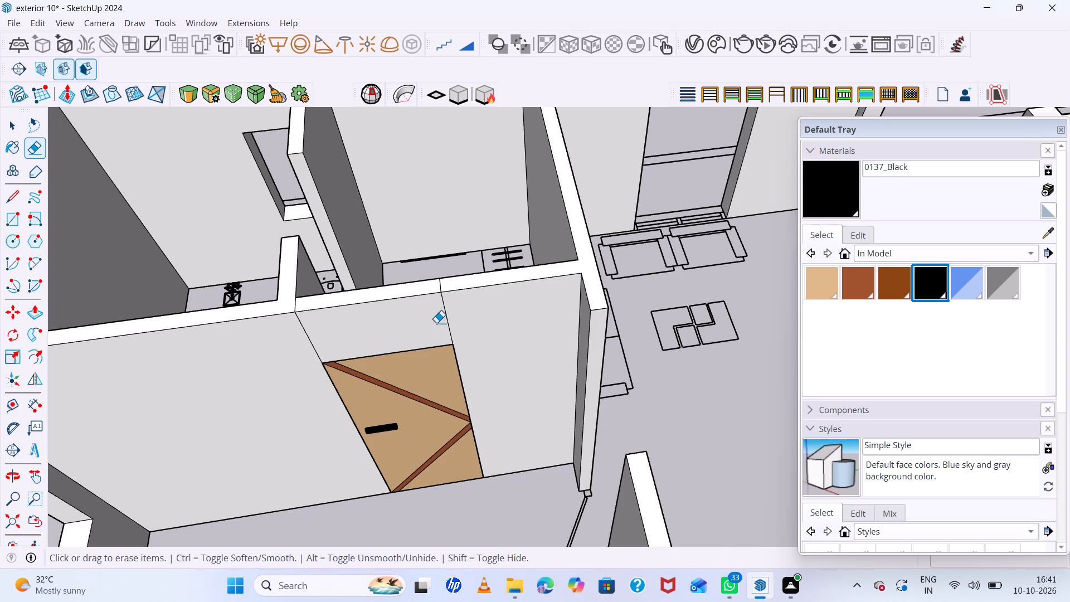
click(436, 323)
drag(451, 317, 439, 323)
drag(333, 342, 291, 348)
drag(286, 348, 276, 350)
Erase the seam lines across the wall's top at both ends of the filled section, undoing any wrongly erased wall edges.
scroll(309, 287, up, 6)
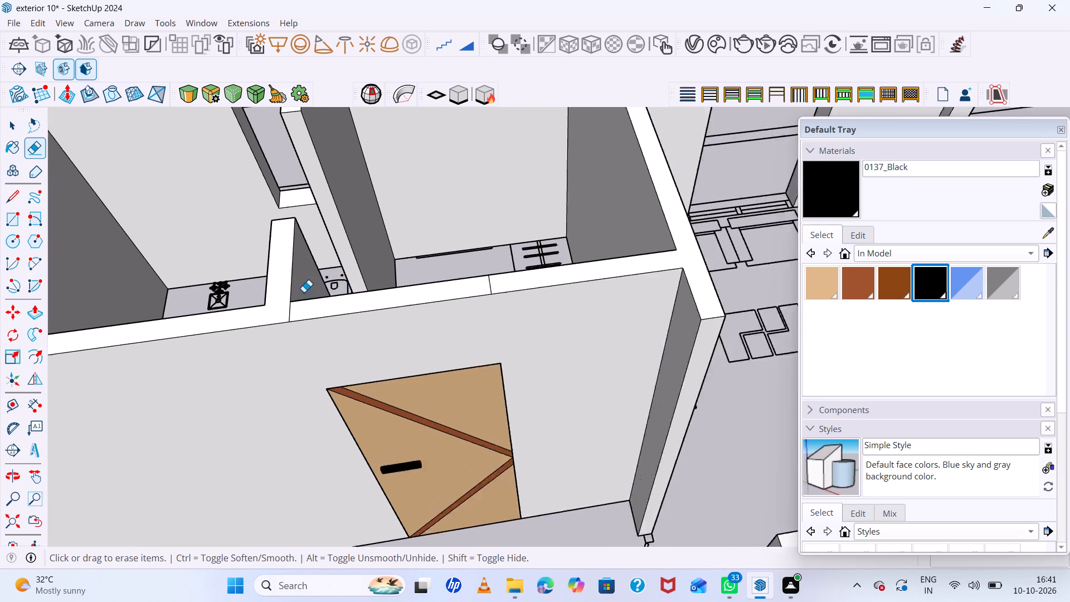
drag(281, 318, 295, 319)
drag(590, 273, 473, 284)
click(468, 285)
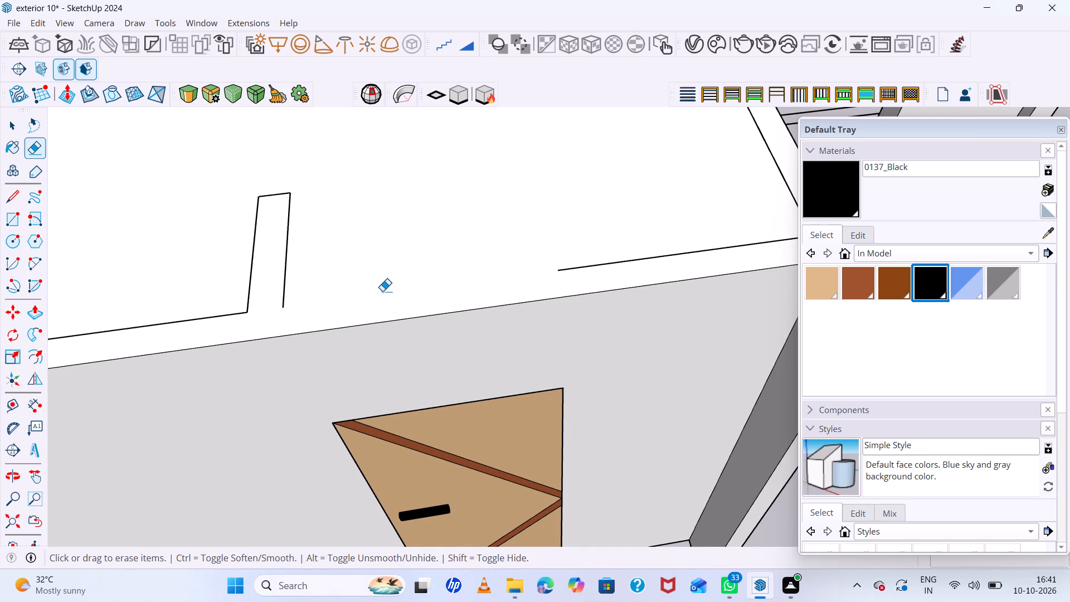
key(ctrl+z)
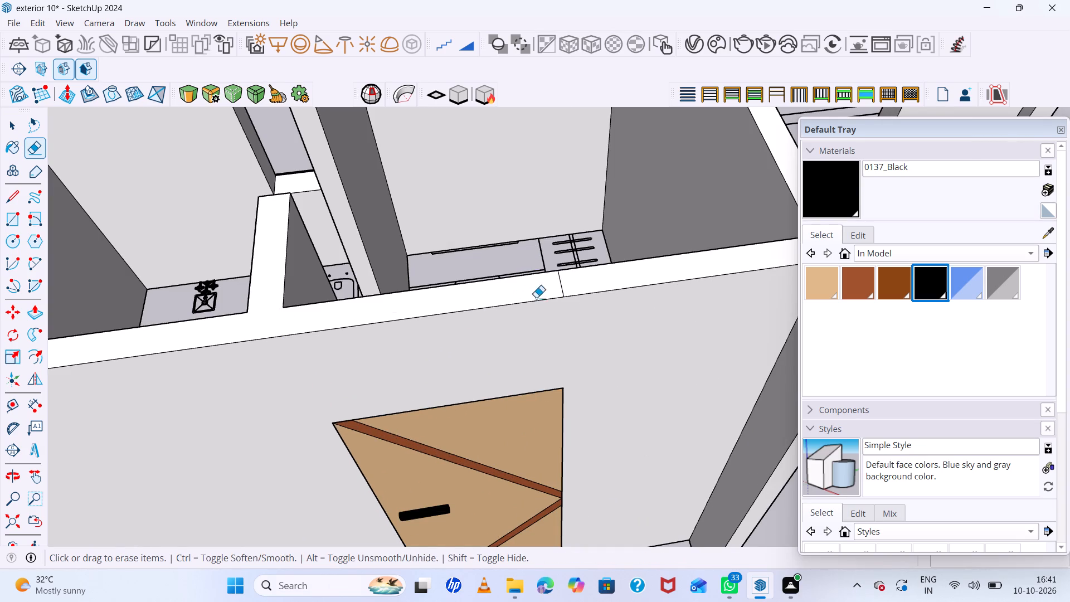
drag(565, 282, 543, 285)
Erase the leftover seam line beside the door on the opposite, wardrobe-side face of the wall.
scroll(502, 273, down, 5)
middle_drag(499, 270, 505, 479)
scroll(487, 380, up, 6)
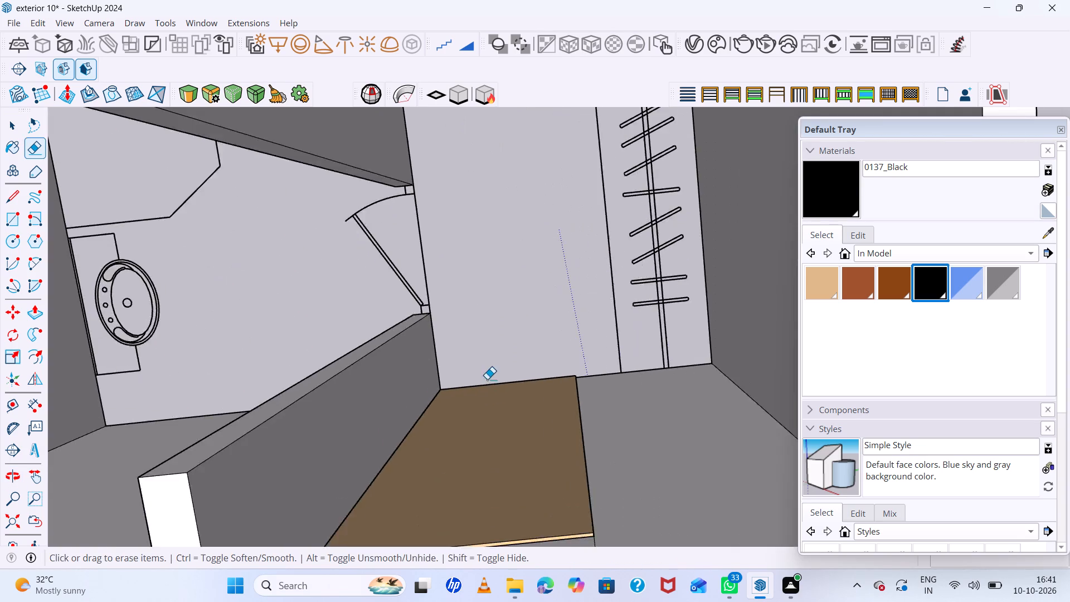
scroll(490, 369, down, 8)
scroll(494, 415, up, 5)
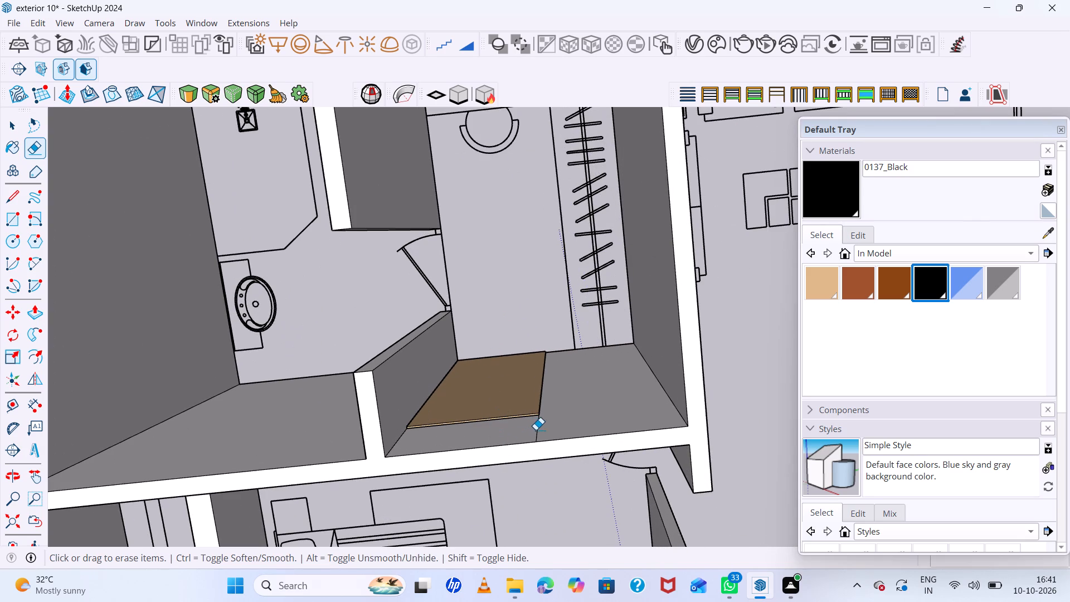
click(537, 430)
Scale the striped door from its top edge on the wardrobe side by about 0.90 in red and 1.01 in blue.
scroll(383, 441, up, 5)
scroll(563, 407, up, 4)
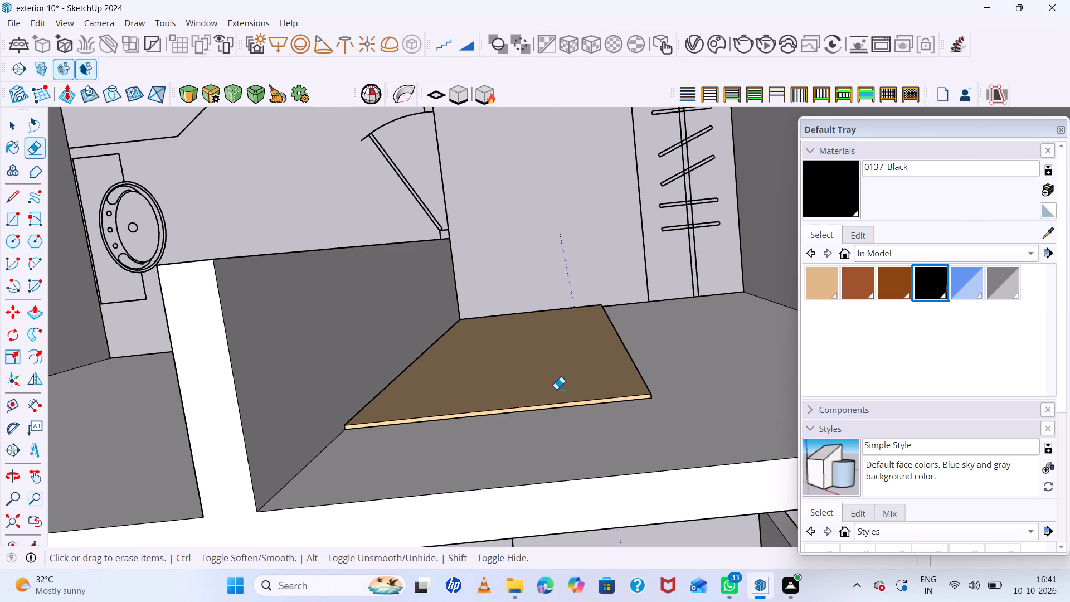
key(space)
click(527, 365)
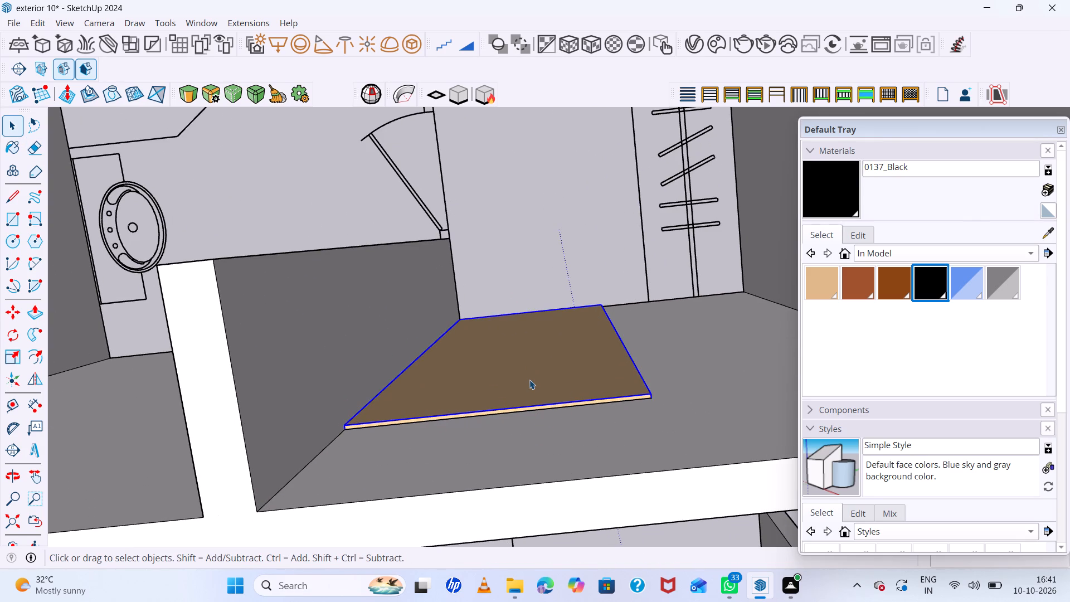
key(s)
scroll(492, 408, up, 10)
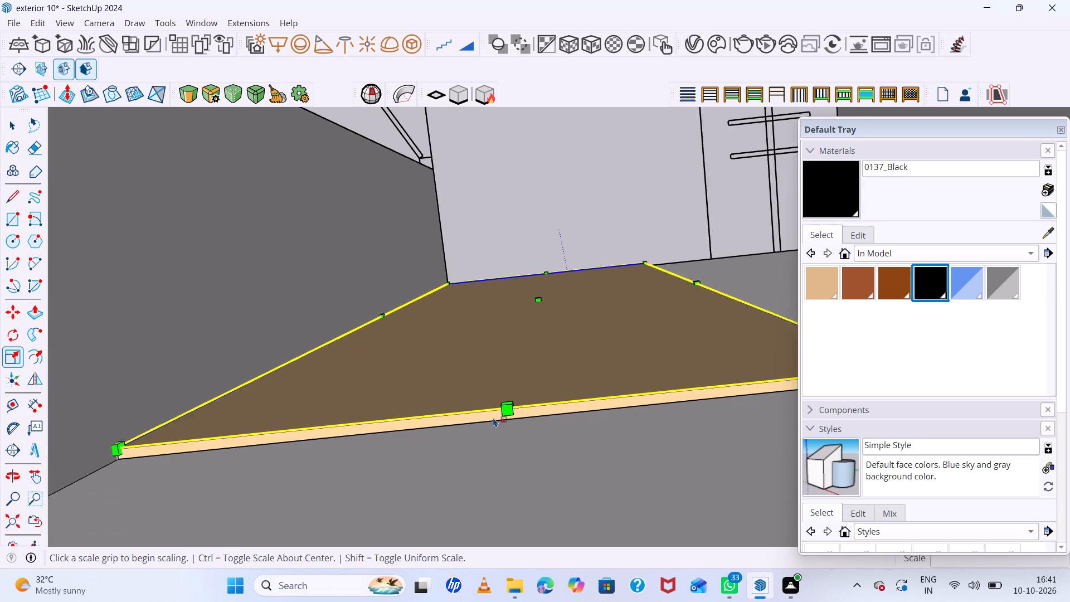
scroll(493, 417, up, 2)
click(515, 401)
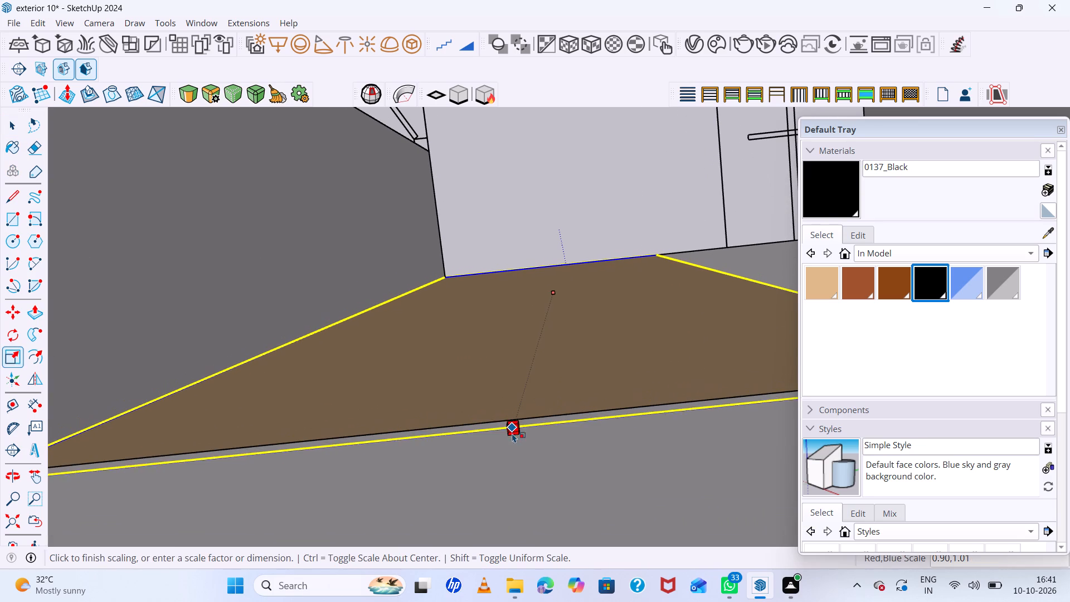
click(512, 436)
scroll(518, 393, down, 15)
middle_drag(523, 417, 543, 247)
scroll(522, 357, up, 6)
scroll(527, 382, down, 6)
key(space)
scroll(531, 365, down, 19)
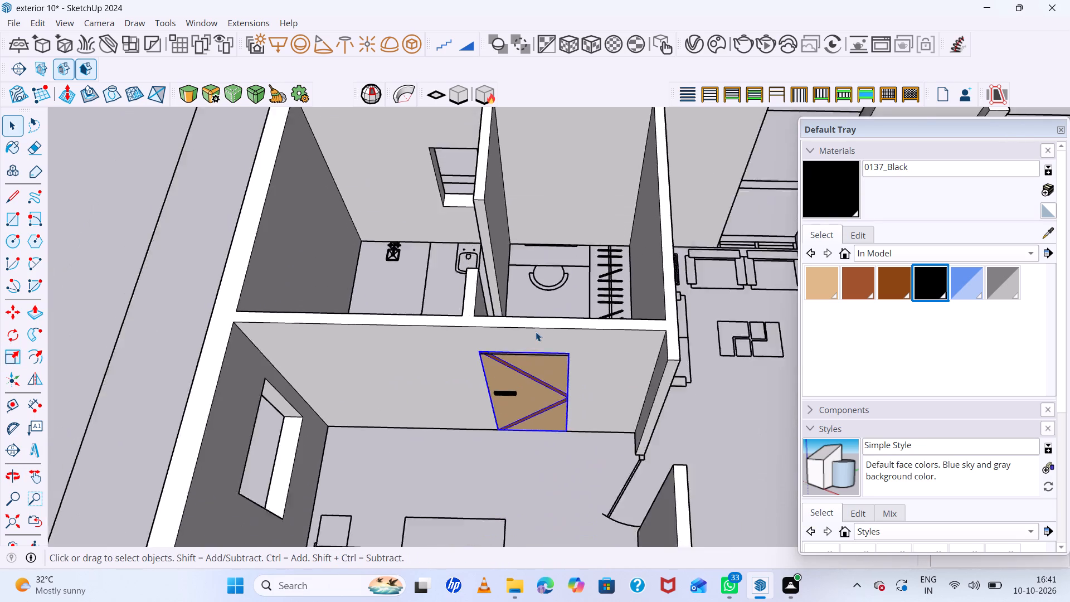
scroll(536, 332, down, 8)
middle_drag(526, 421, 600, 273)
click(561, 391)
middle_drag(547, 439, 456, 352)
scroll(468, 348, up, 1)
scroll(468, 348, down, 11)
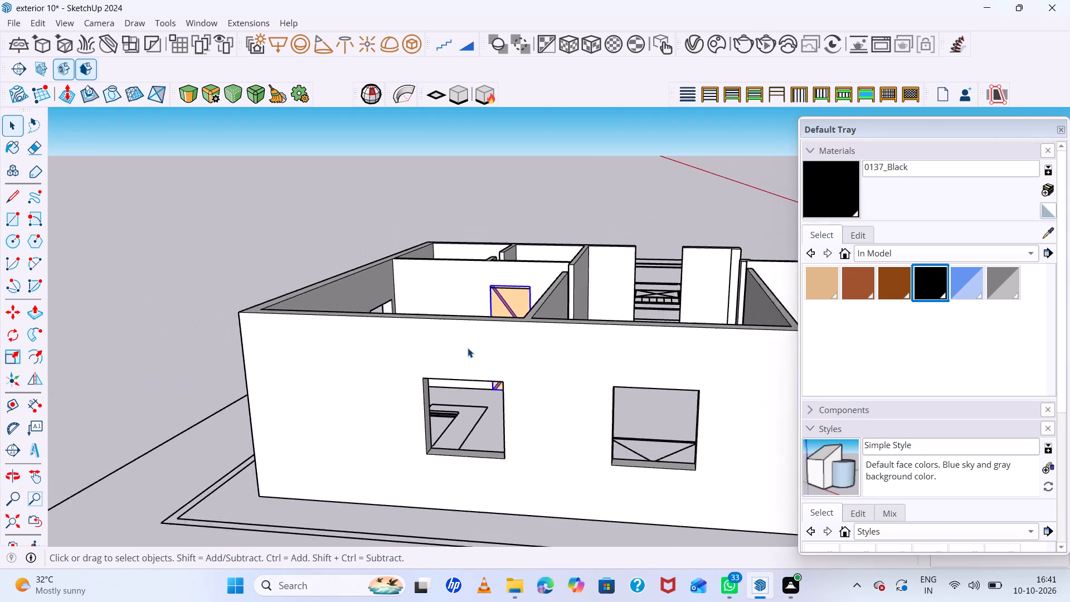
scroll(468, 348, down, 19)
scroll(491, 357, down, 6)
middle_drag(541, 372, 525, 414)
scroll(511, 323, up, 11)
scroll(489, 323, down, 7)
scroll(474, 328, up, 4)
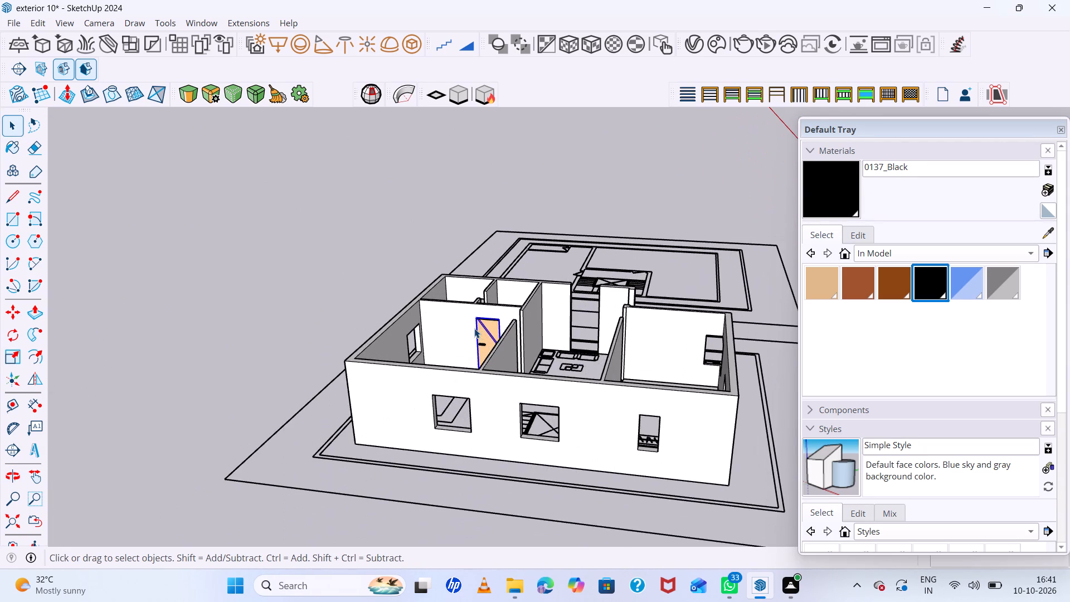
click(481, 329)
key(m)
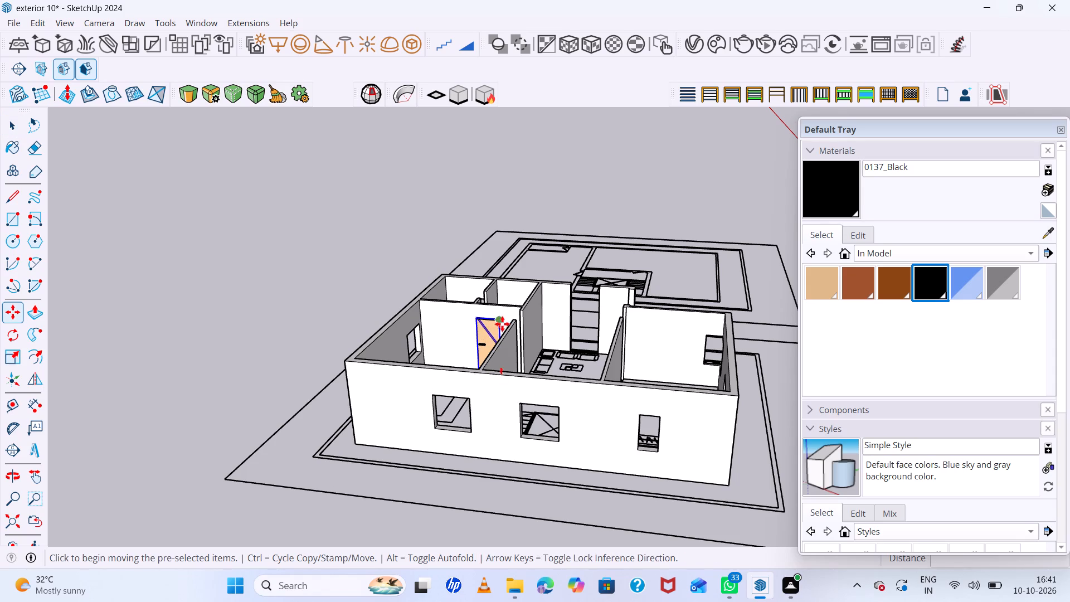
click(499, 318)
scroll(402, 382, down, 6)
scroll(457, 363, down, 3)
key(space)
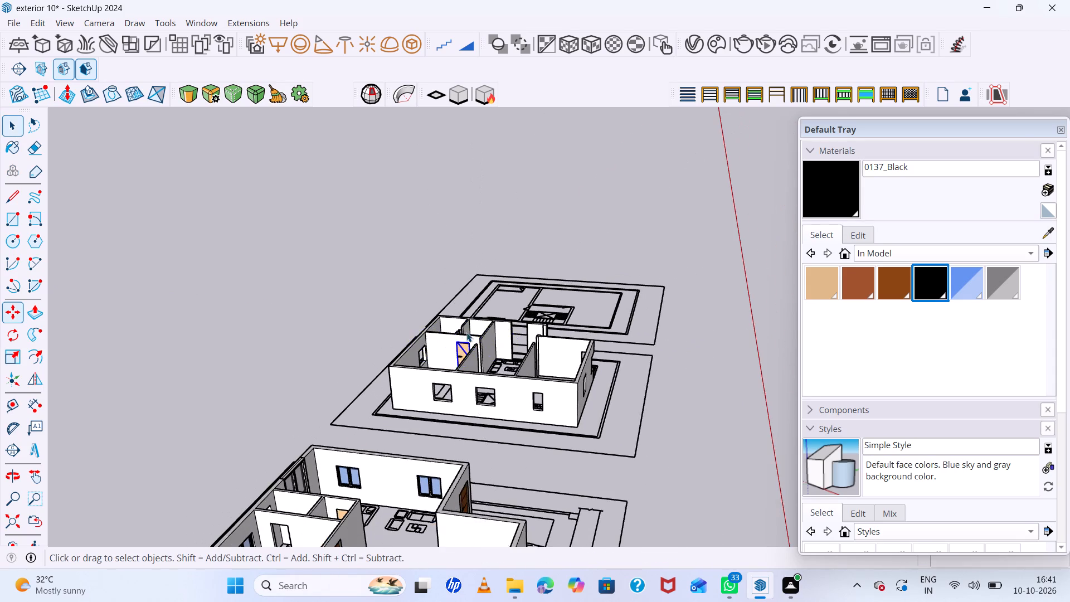
Move the striped door about 69' 1" from its current opening to the neighbouring glazed-window house, in front of its empty bedroom doorway.
scroll(466, 332, up, 12)
key(m)
scroll(464, 339, up, 10)
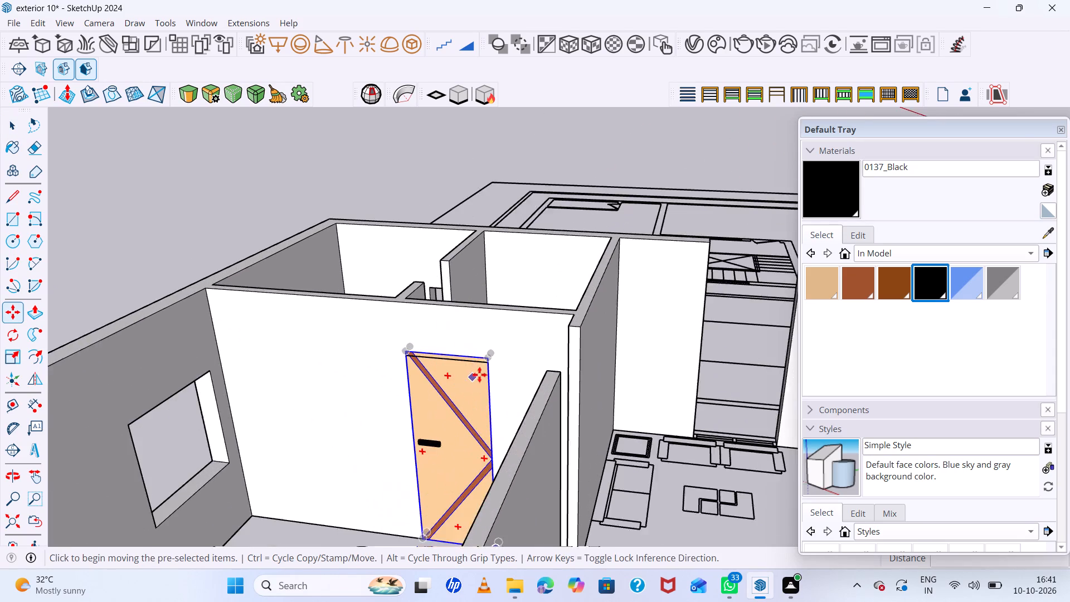
scroll(479, 375, up, 1)
click(487, 356)
scroll(308, 432, down, 20)
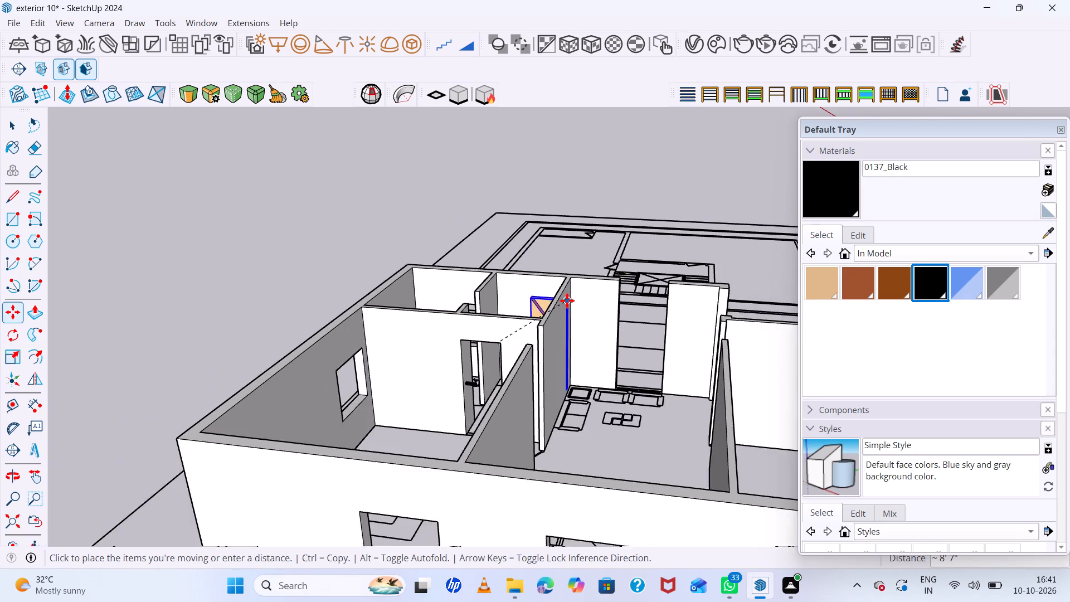
scroll(567, 300, down, 20)
scroll(567, 300, down, 10)
scroll(440, 360, up, 5)
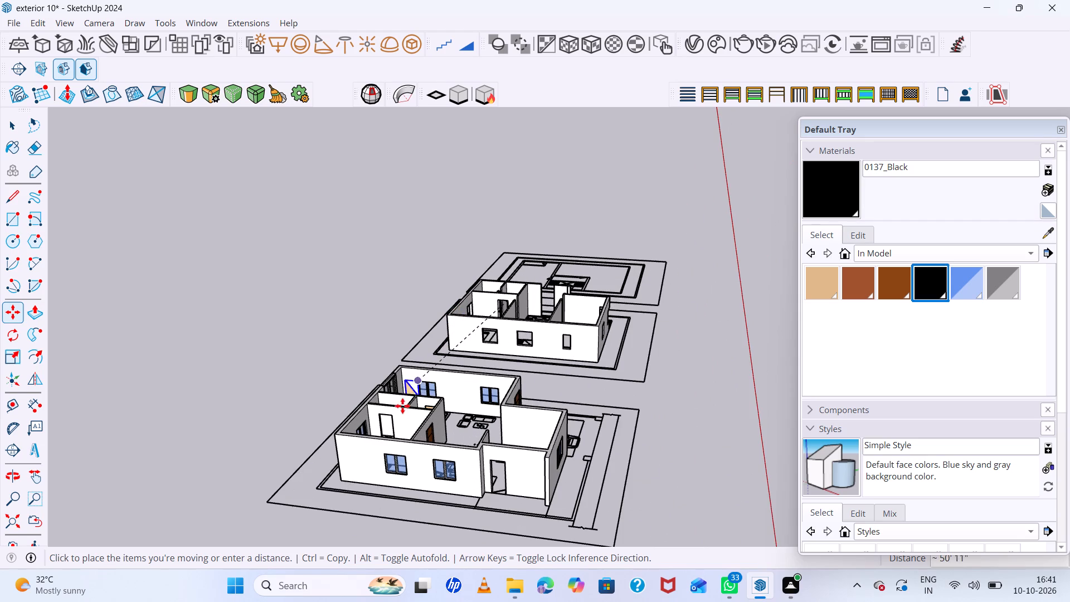
scroll(396, 423, up, 11)
middle_drag(395, 423, 377, 459)
scroll(374, 460, up, 5)
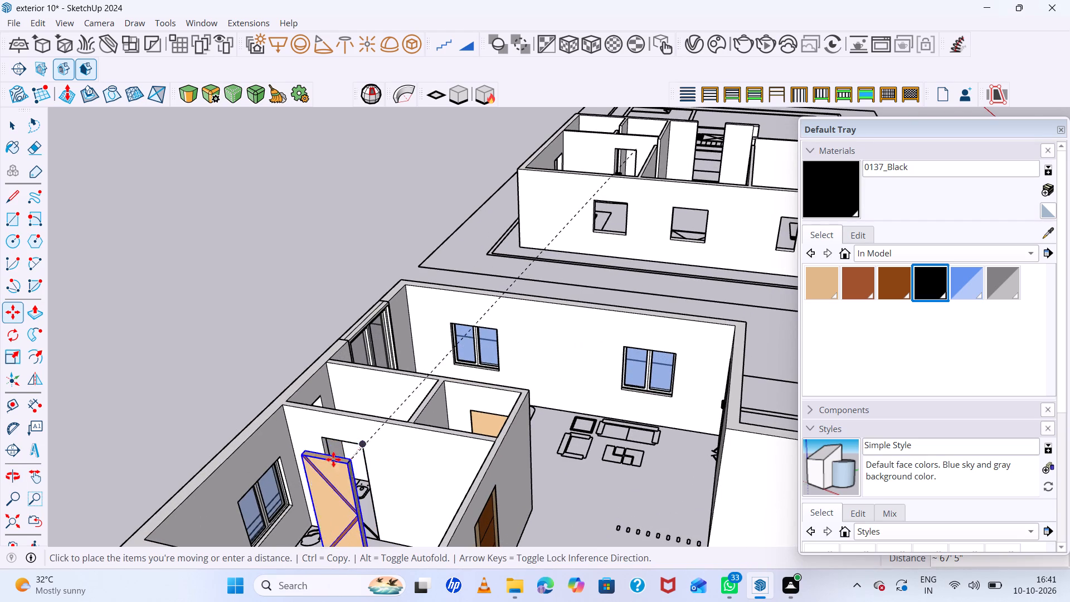
click(344, 459)
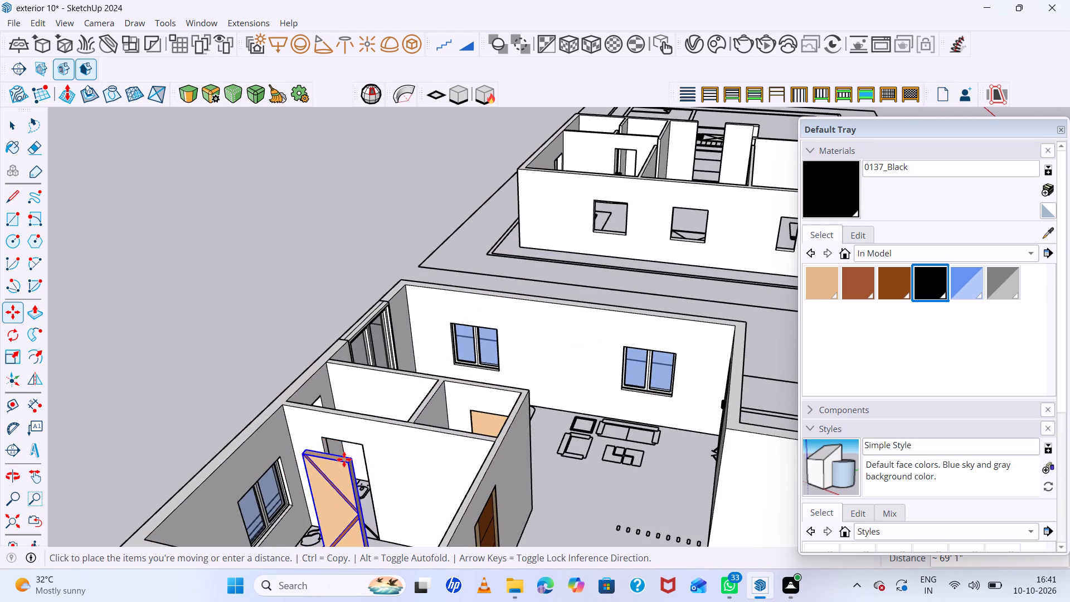
Move the striped door by its top corners into the bedroom doorway, aligning it with the opening's upper corner and shifting it about 5" deeper.
scroll(342, 463, up, 6)
scroll(369, 432, down, 14)
scroll(335, 511, up, 6)
middle_drag(342, 496, 336, 522)
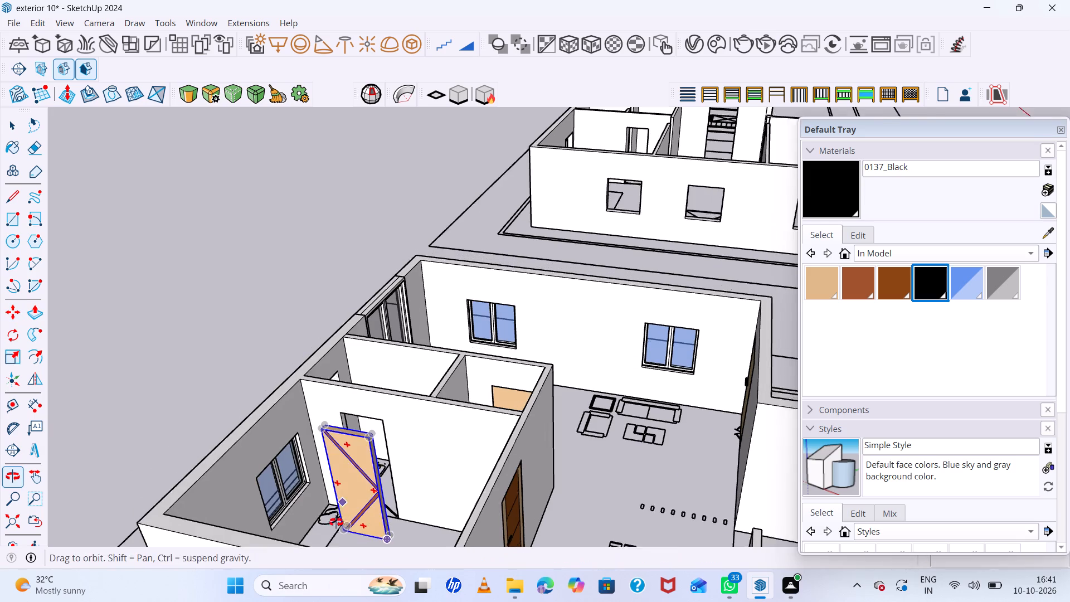
middle_drag(336, 522, 335, 523)
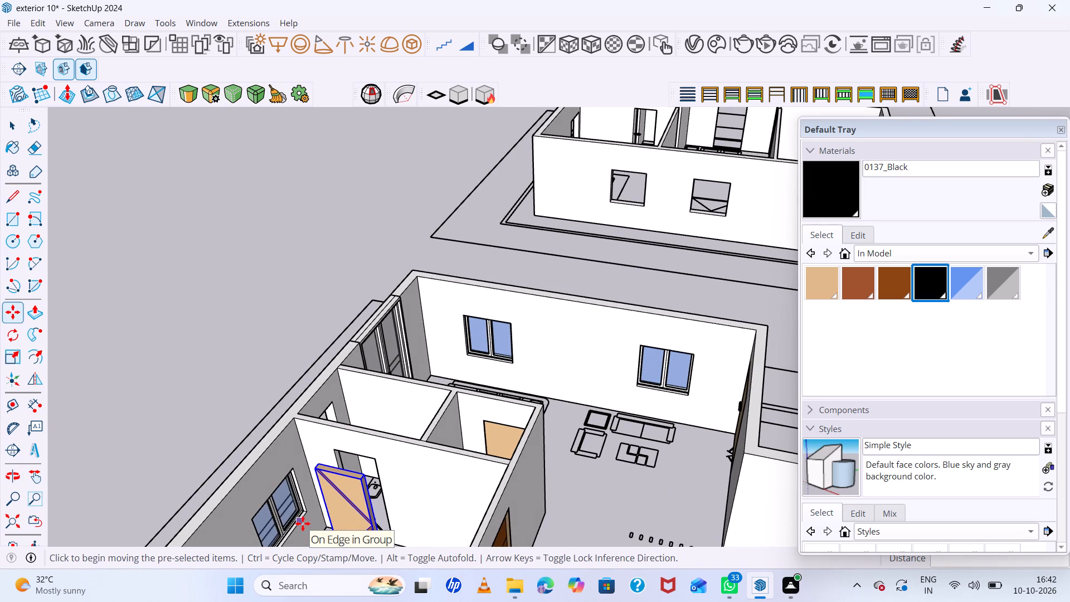
scroll(351, 472, up, 5)
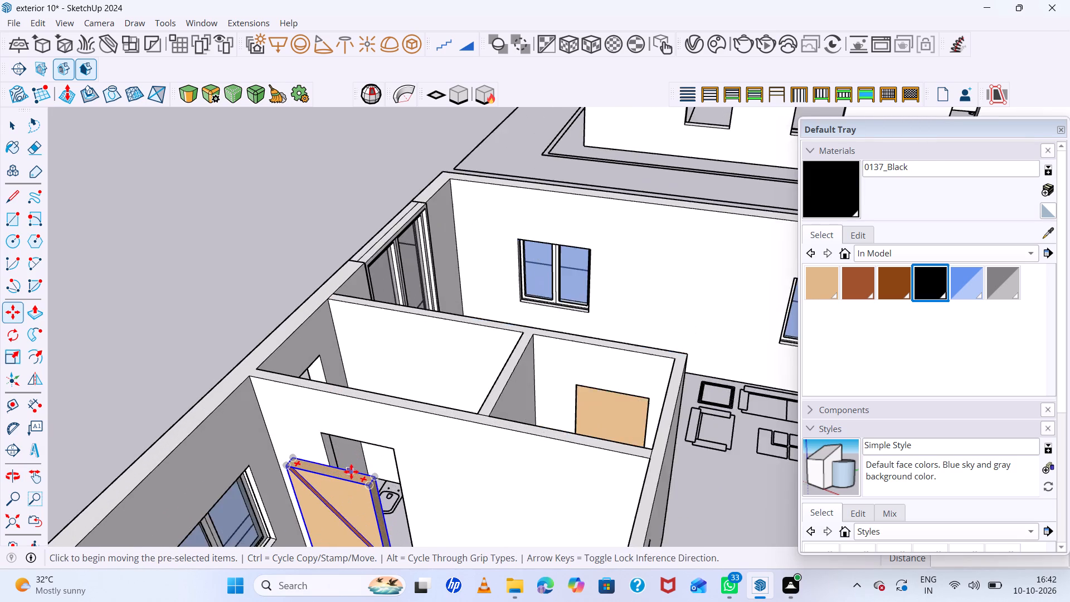
scroll(351, 472, up, 6)
click(387, 480)
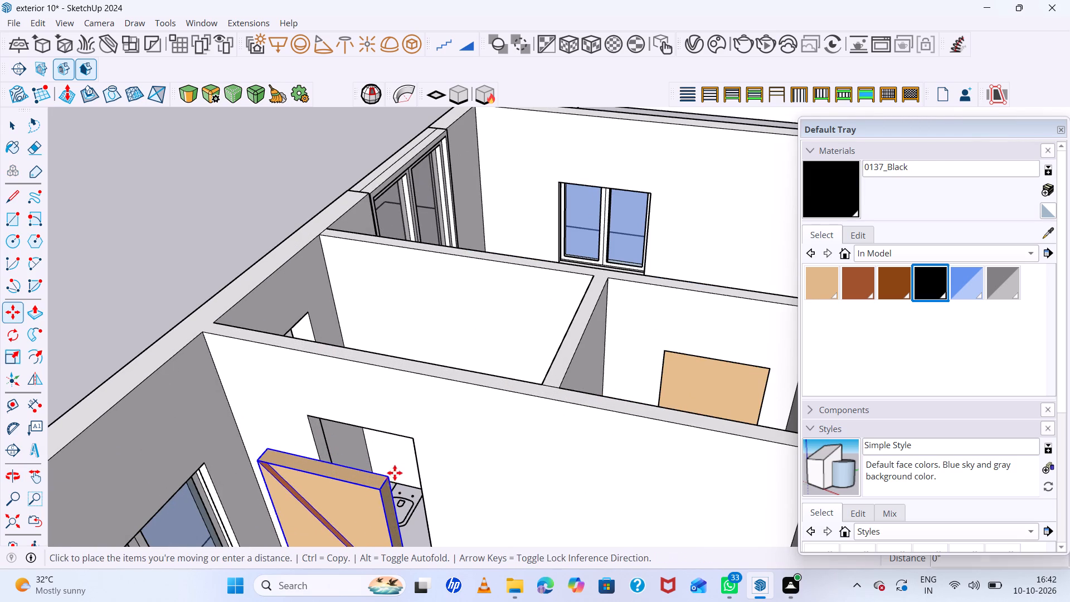
click(416, 439)
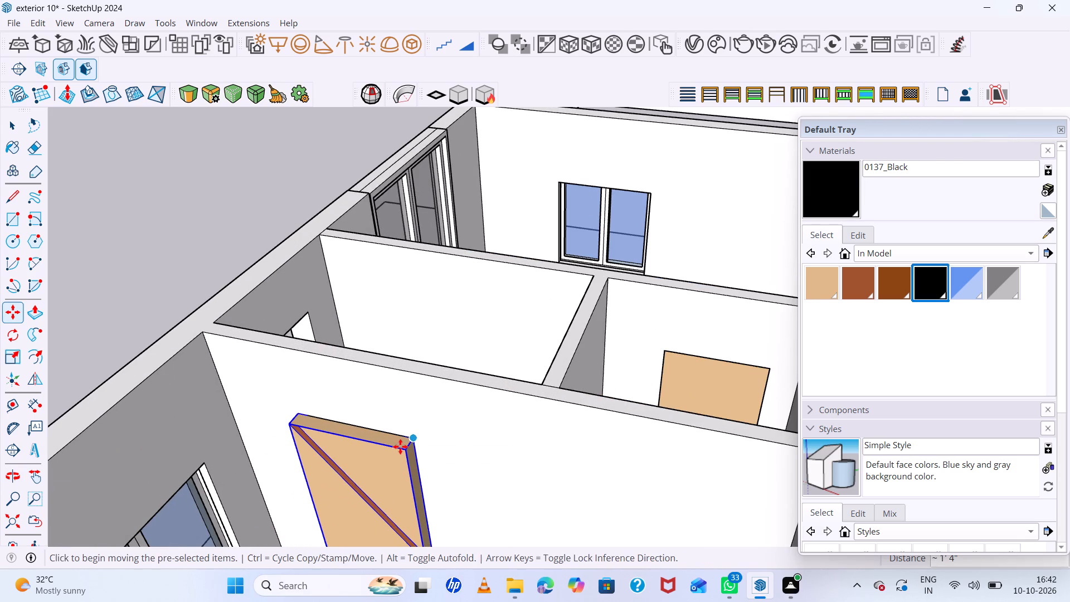
scroll(398, 448, up, 4)
click(407, 449)
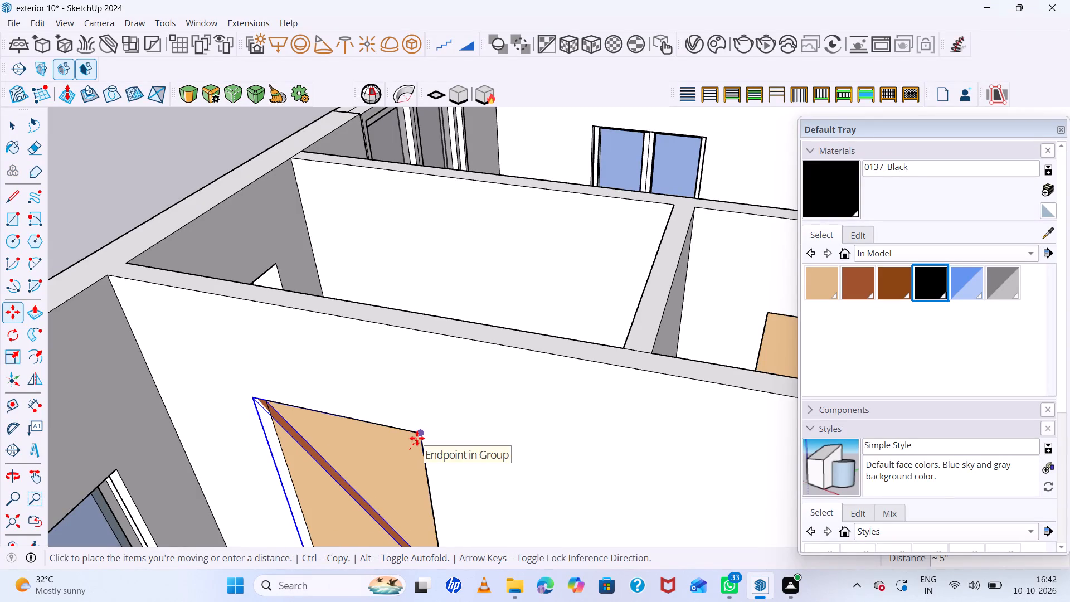
click(417, 438)
scroll(407, 437, down, 13)
middle_drag(403, 438, 430, 489)
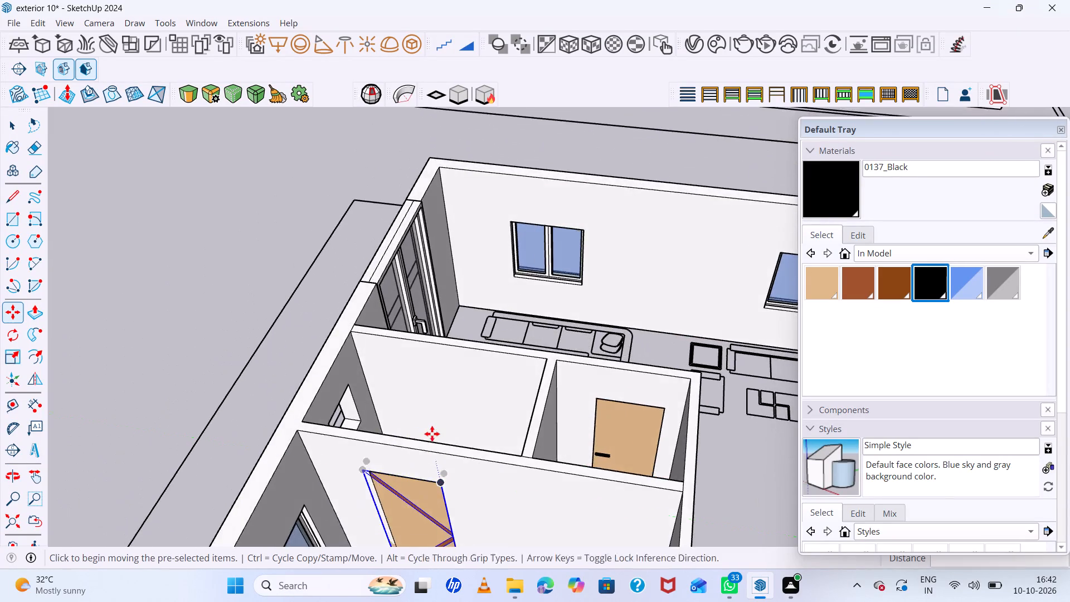
Scale the door's overhanging side edge inward in red and green to match the doorway's width.
scroll(432, 434, down, 8)
scroll(417, 527, down, 4)
scroll(406, 547, up, 20)
scroll(406, 547, up, 7)
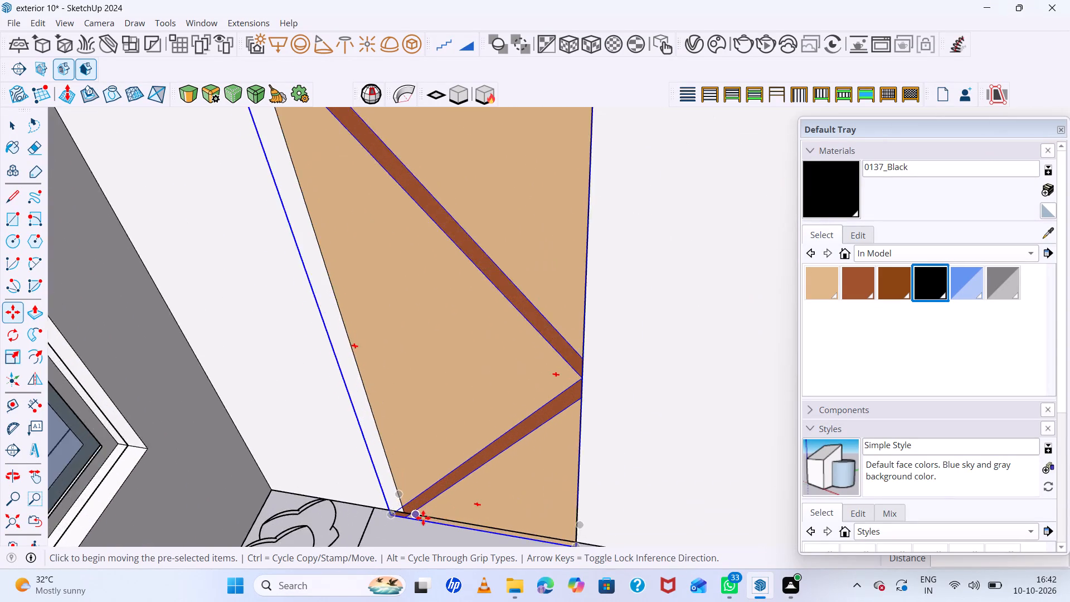
scroll(423, 518, up, 11)
key(s)
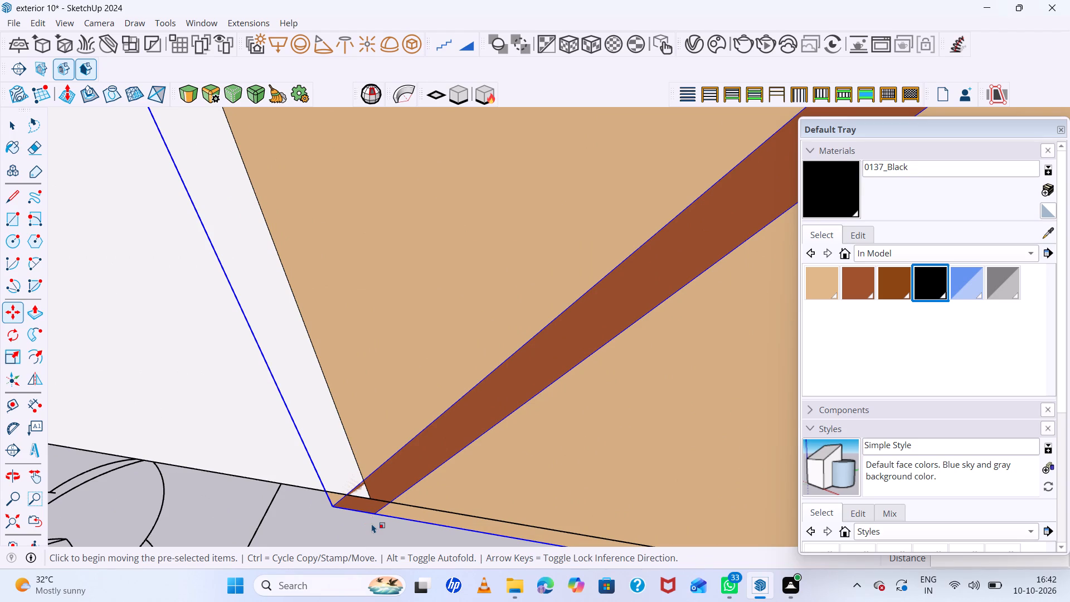
scroll(425, 475, down, 14)
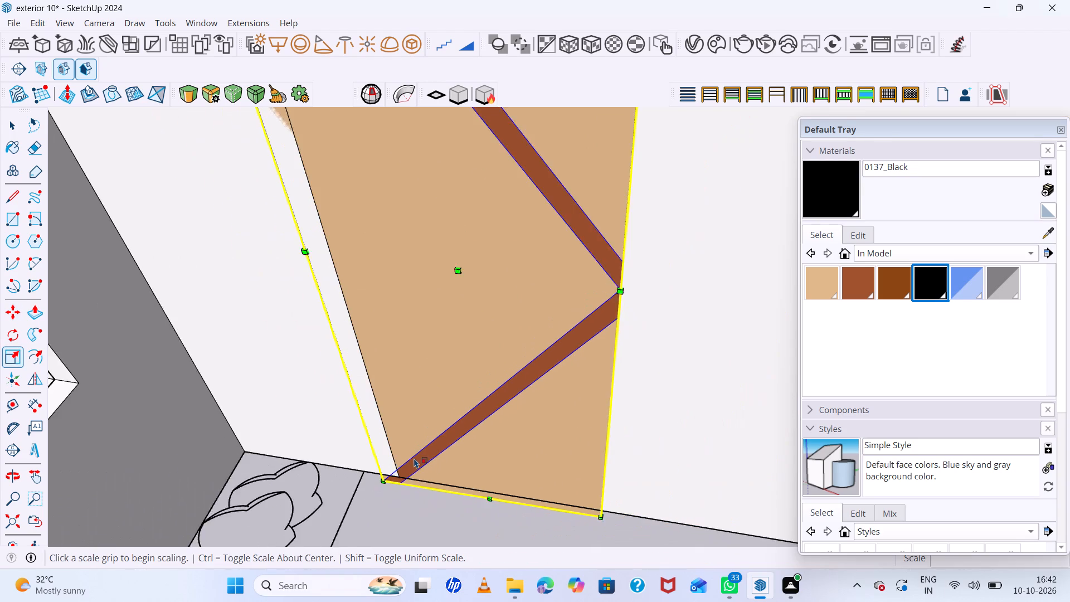
scroll(414, 458, down, 2)
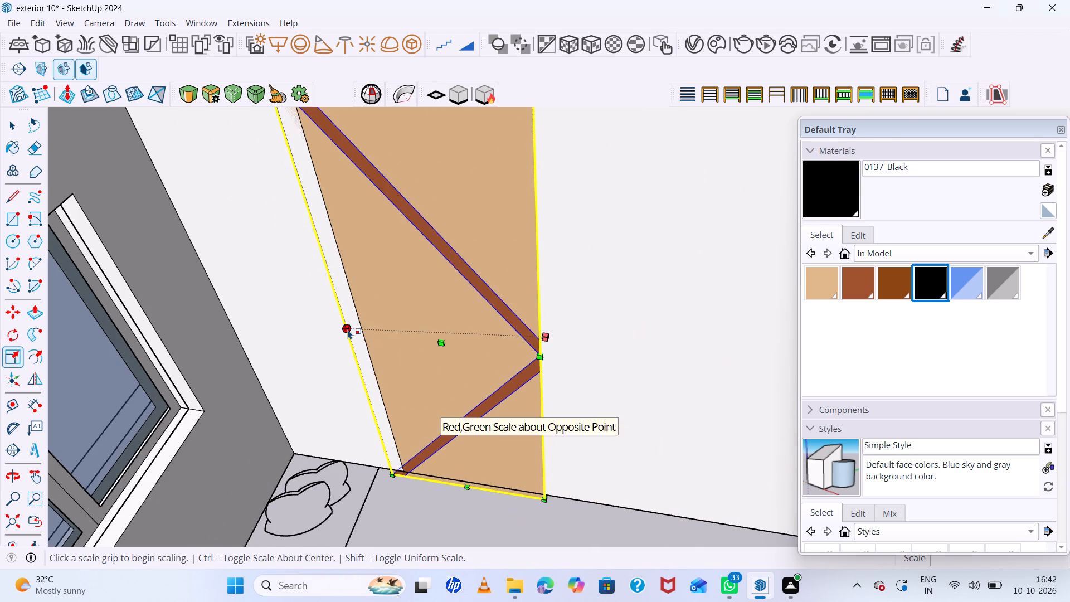
click(348, 329)
click(362, 328)
Scale the door from its top edge by about 1.00 in red and blue.
scroll(395, 367, down, 13)
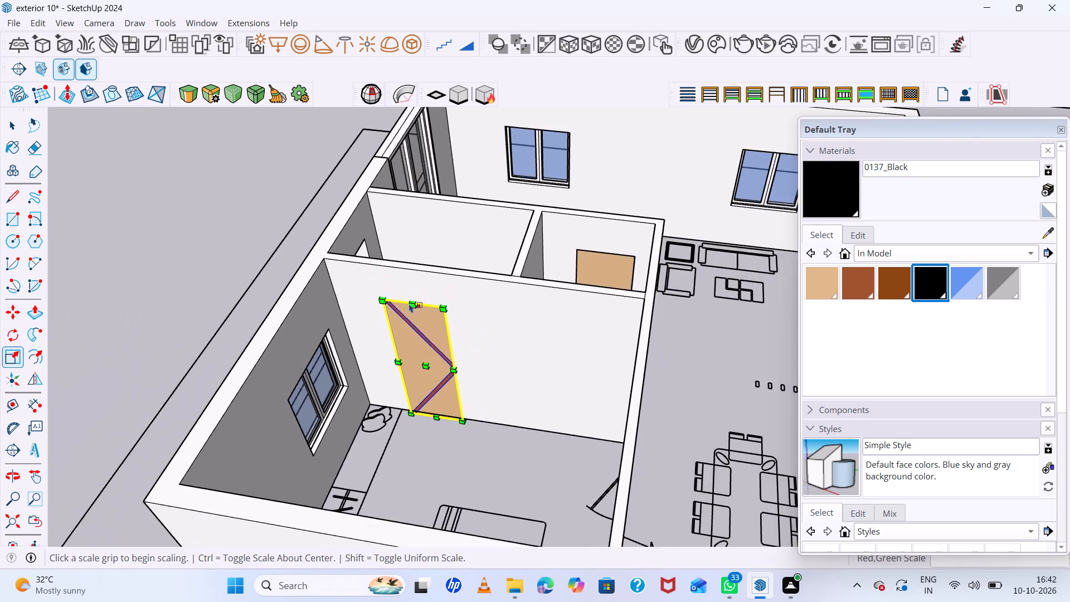
scroll(406, 292, up, 5)
click(419, 310)
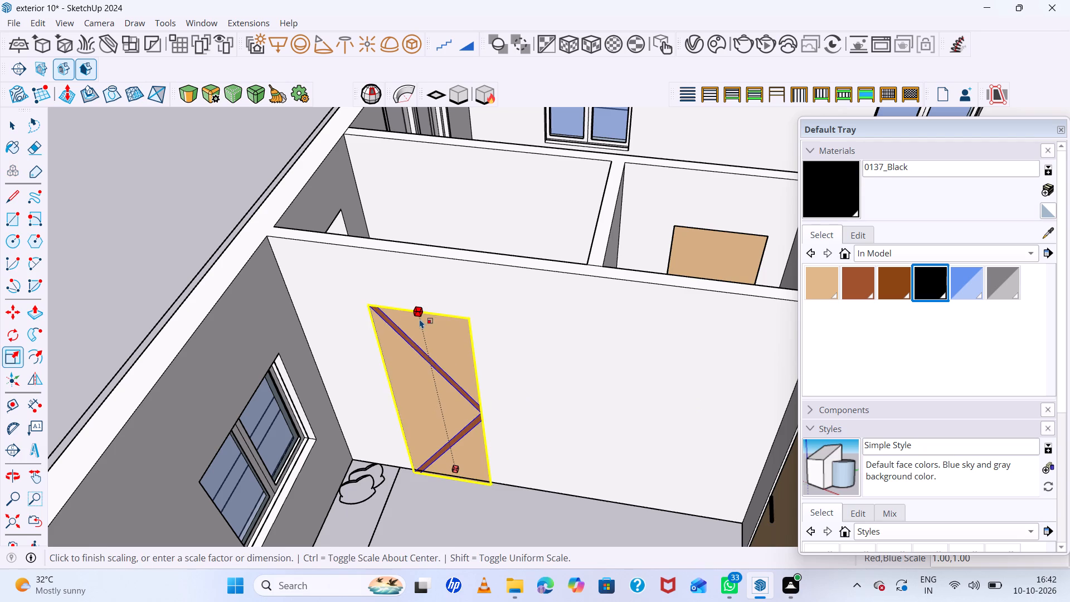
click(420, 318)
key(space)
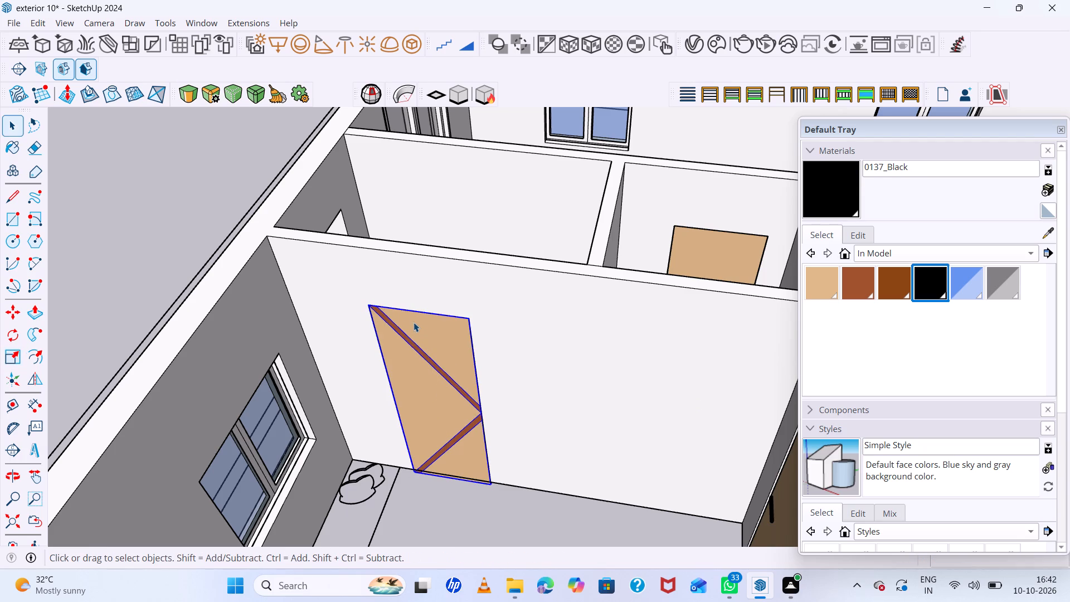
Scale the door about its center from the bottom edge, bringing that edge up to the wall's floor line.
click(476, 514)
scroll(433, 469, up, 14)
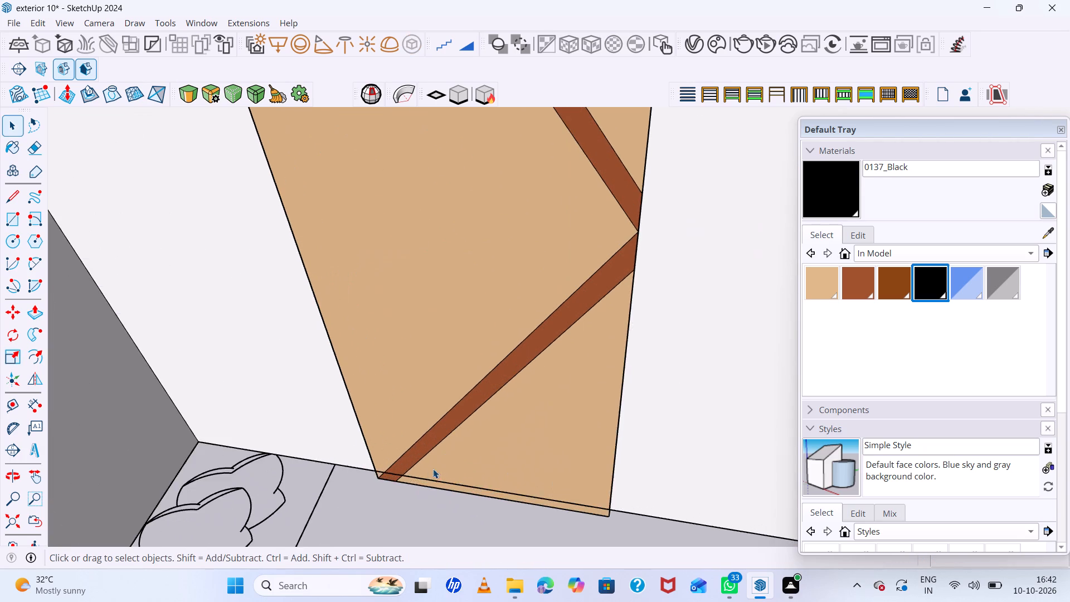
middle_drag(442, 470, 472, 372)
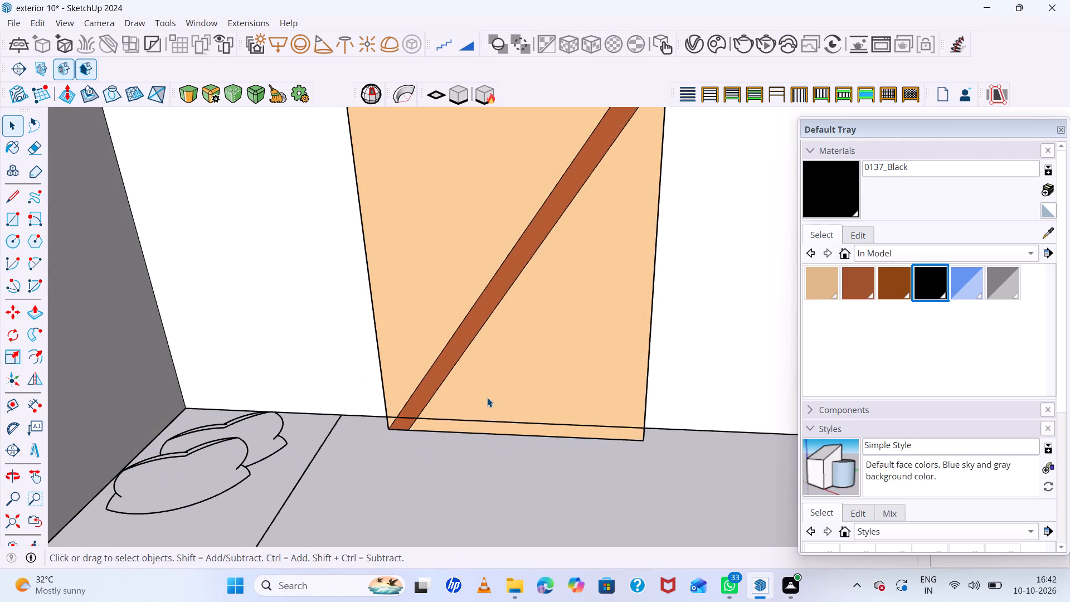
key(s)
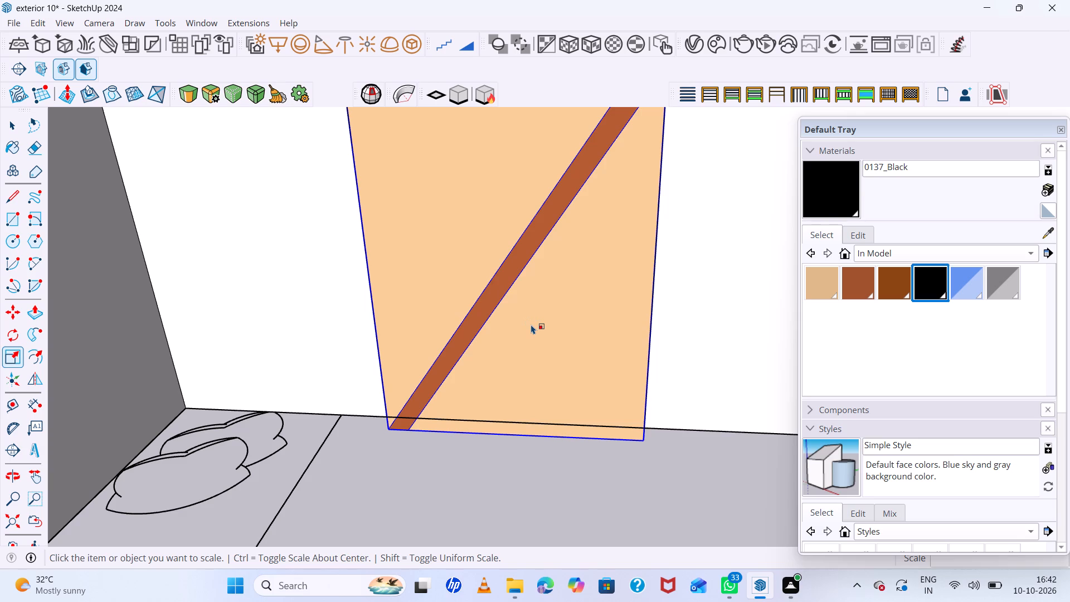
click(531, 324)
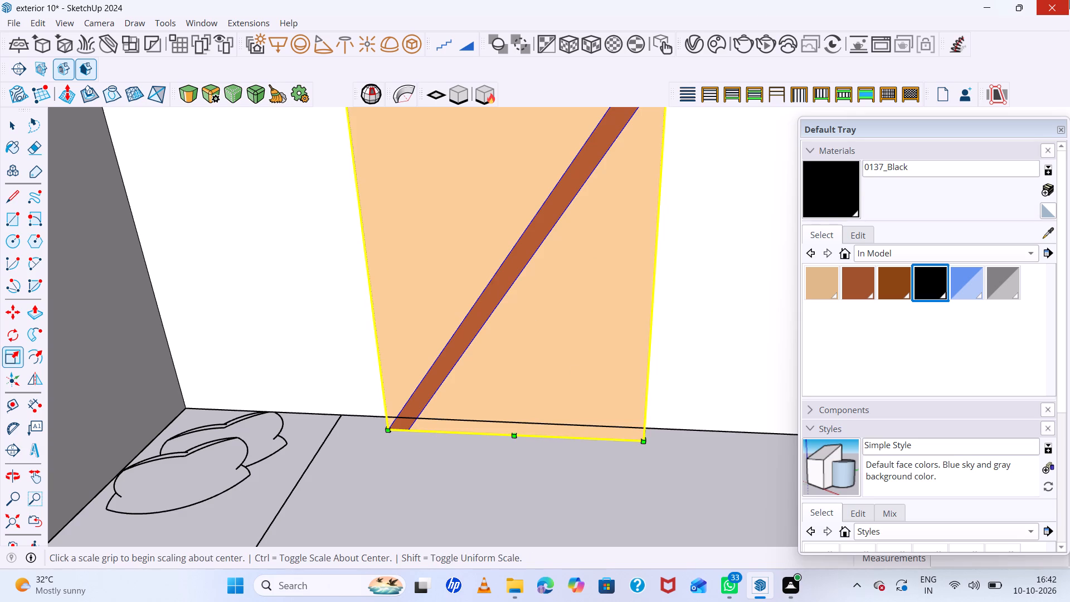
click(515, 434)
click(515, 421)
scroll(510, 405, down, 14)
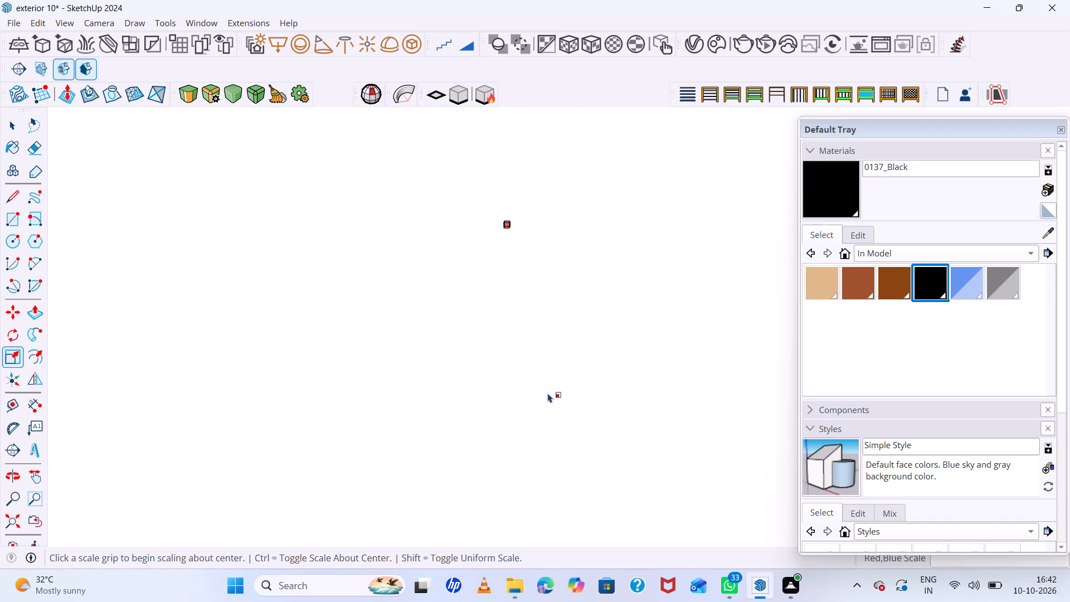
Scale the striped door from its top edge by 1.00 in red and about 1.02 in blue, reaching the opening's top.
click(14, 525)
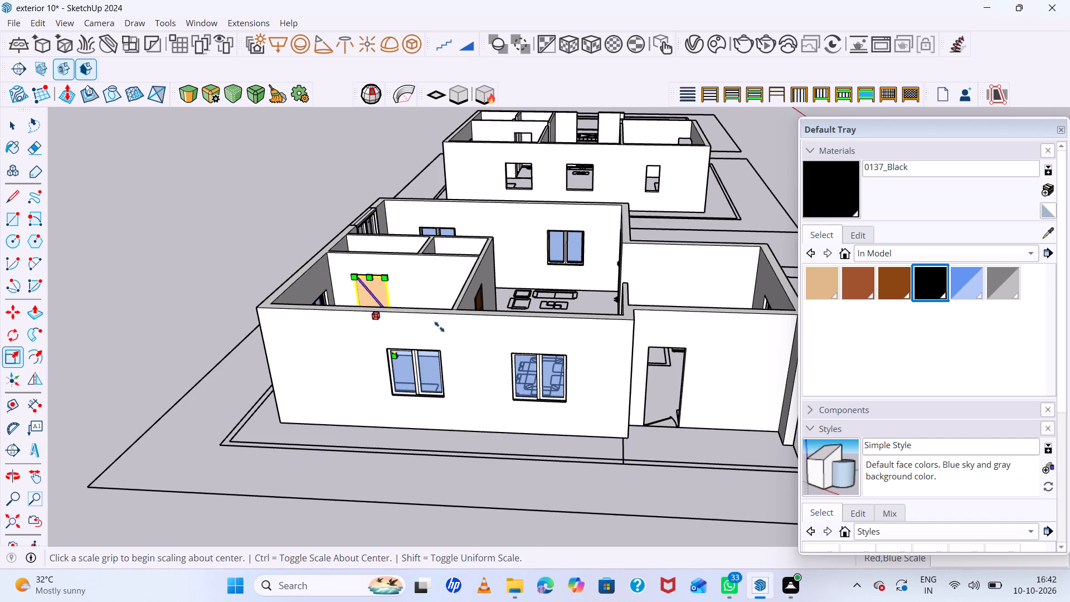
scroll(393, 273, up, 18)
middle_drag(434, 370, 479, 376)
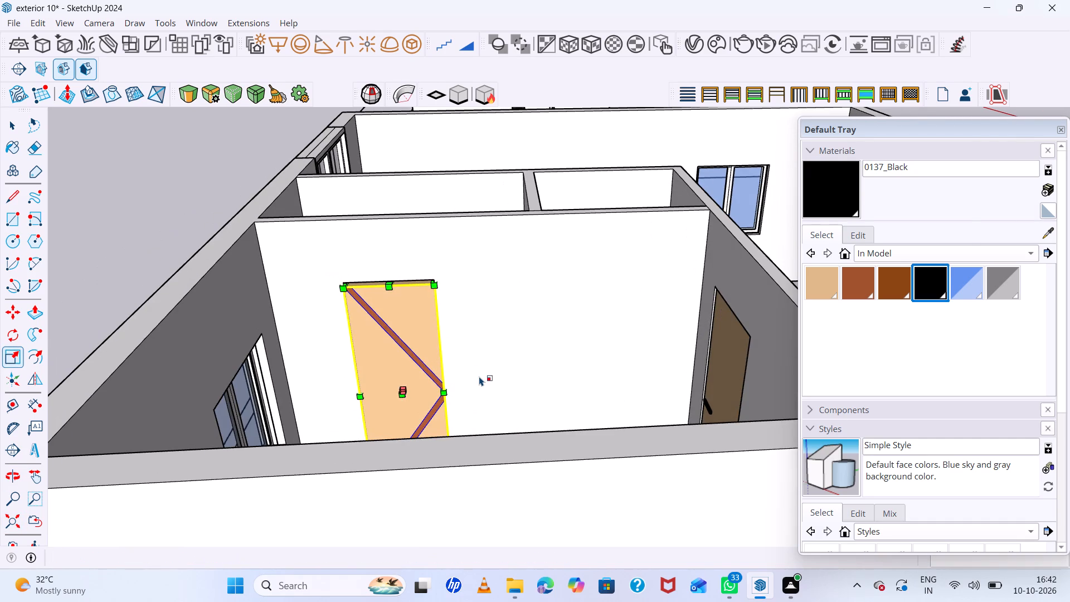
key(space)
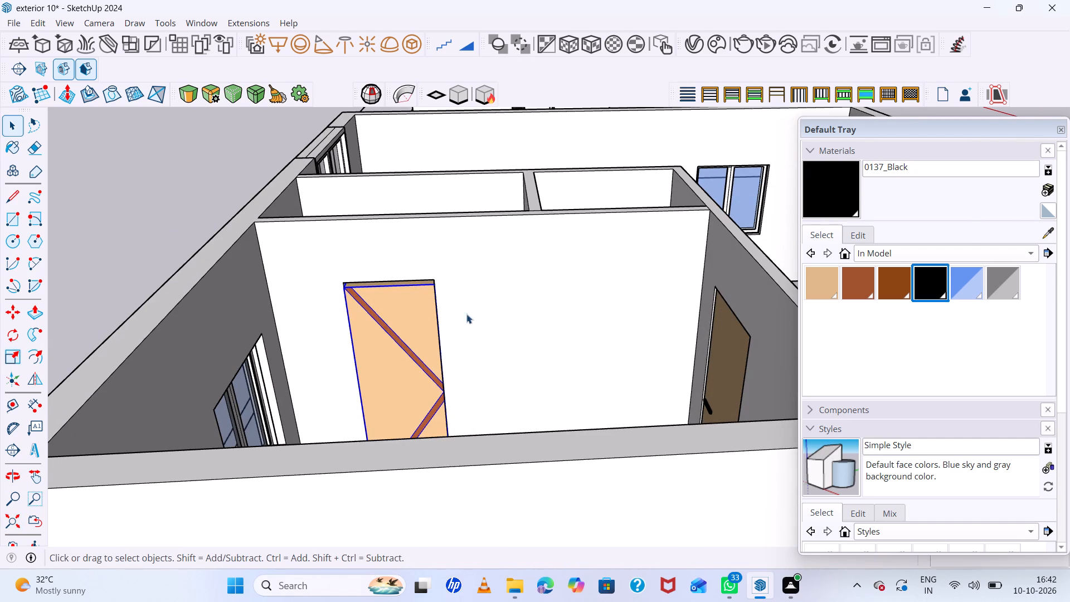
middle_drag(466, 313, 465, 406)
scroll(465, 406, down, 1)
scroll(314, 387, up, 10)
middle_drag(457, 422, 450, 512)
middle_drag(469, 438, 480, 376)
double_click(470, 435)
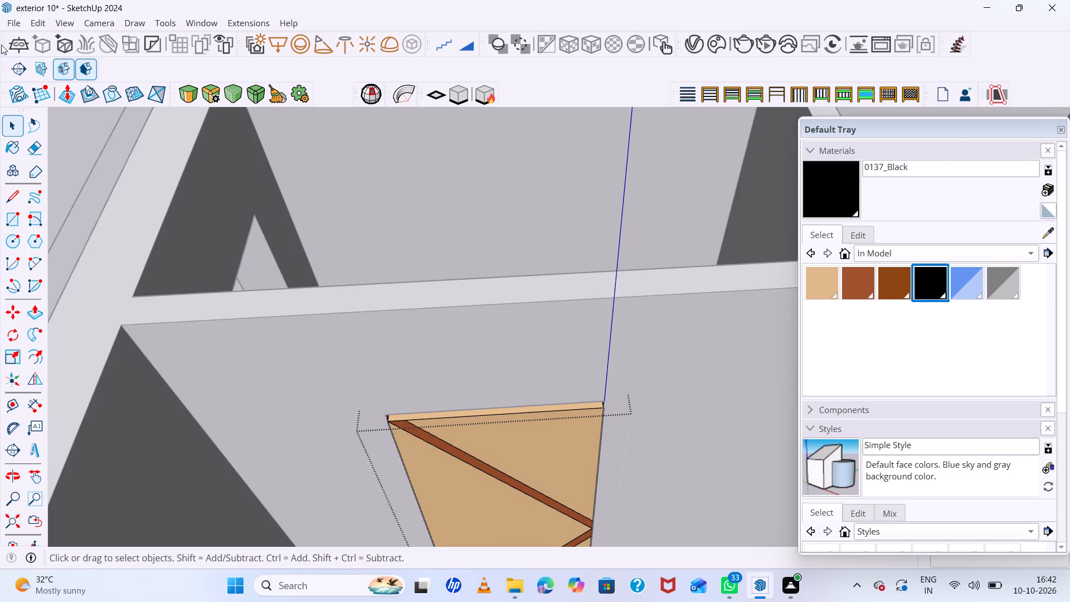
click(69, 163)
scroll(316, 287, down, 6)
click(428, 401)
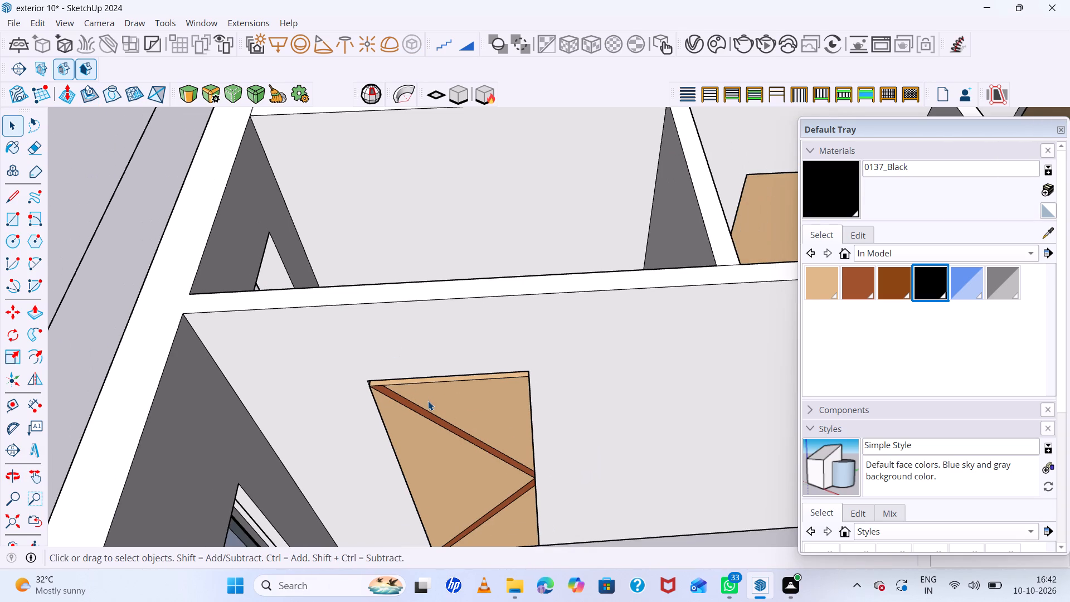
key(s)
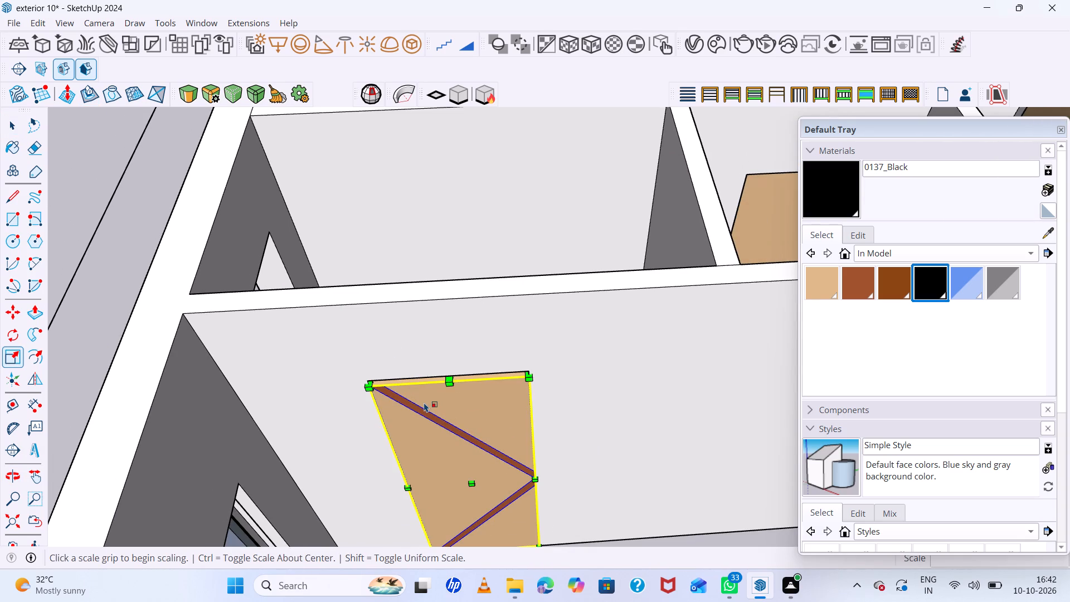
scroll(407, 361, up, 5)
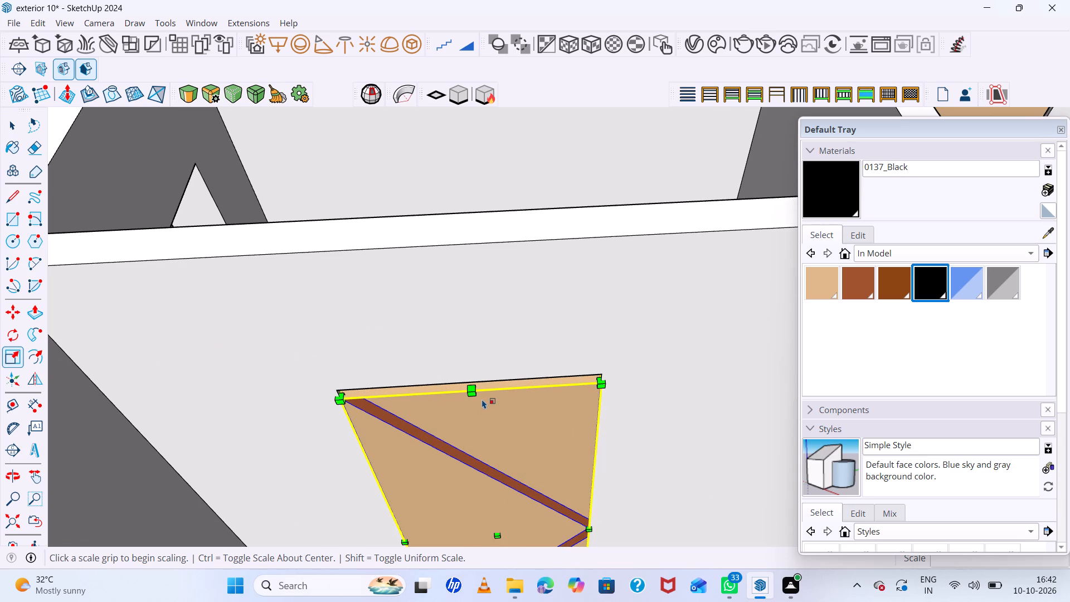
click(474, 391)
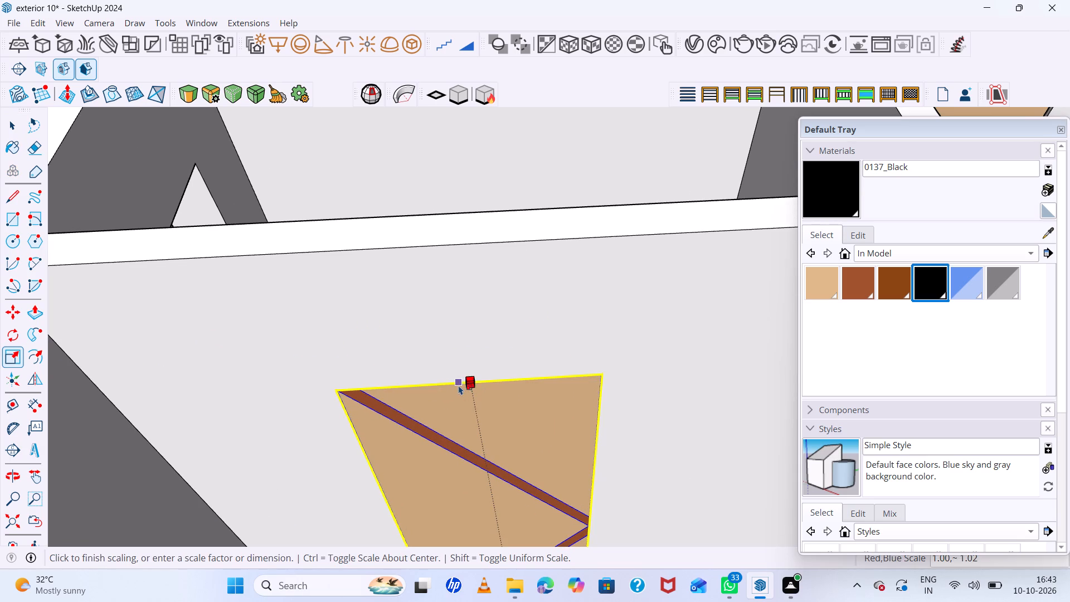
click(459, 385)
Draw a small, thin horizontal handle rectangle on the striped door's face near its side edge.
middle_drag(474, 245, 480, 531)
scroll(493, 367, up, 8)
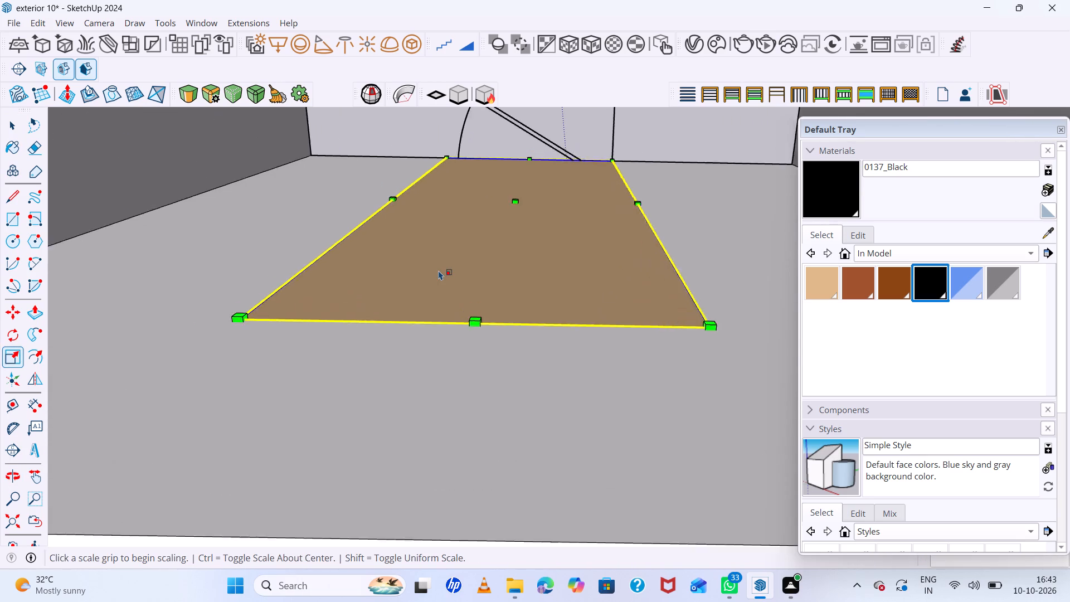
scroll(439, 270, up, 1)
scroll(439, 267, down, 20)
scroll(439, 267, down, 1)
middle_drag(458, 319, 495, 128)
scroll(490, 241, up, 9)
key(space)
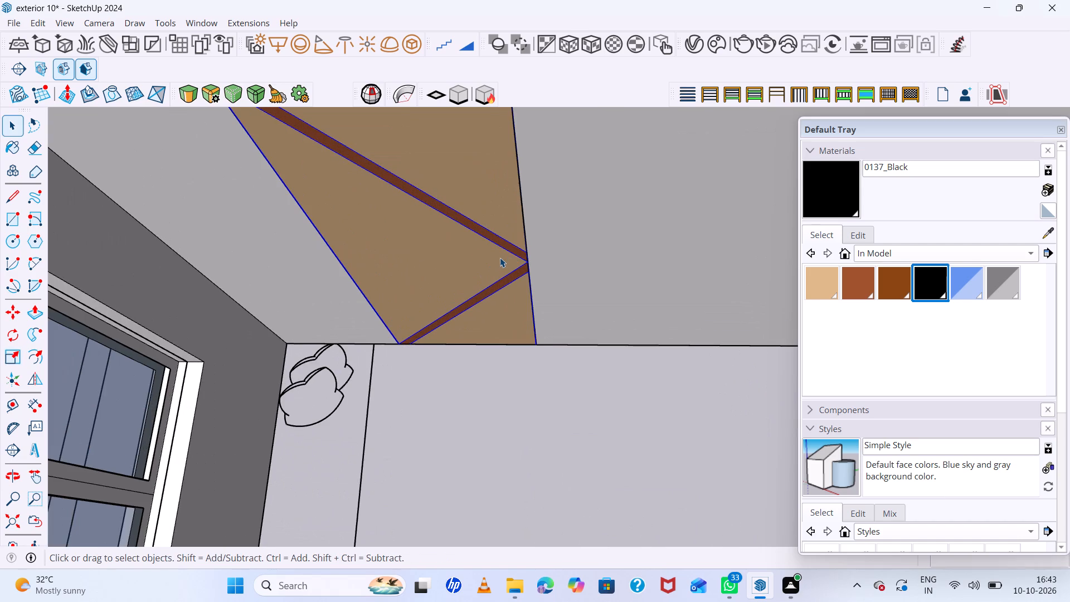
key(r)
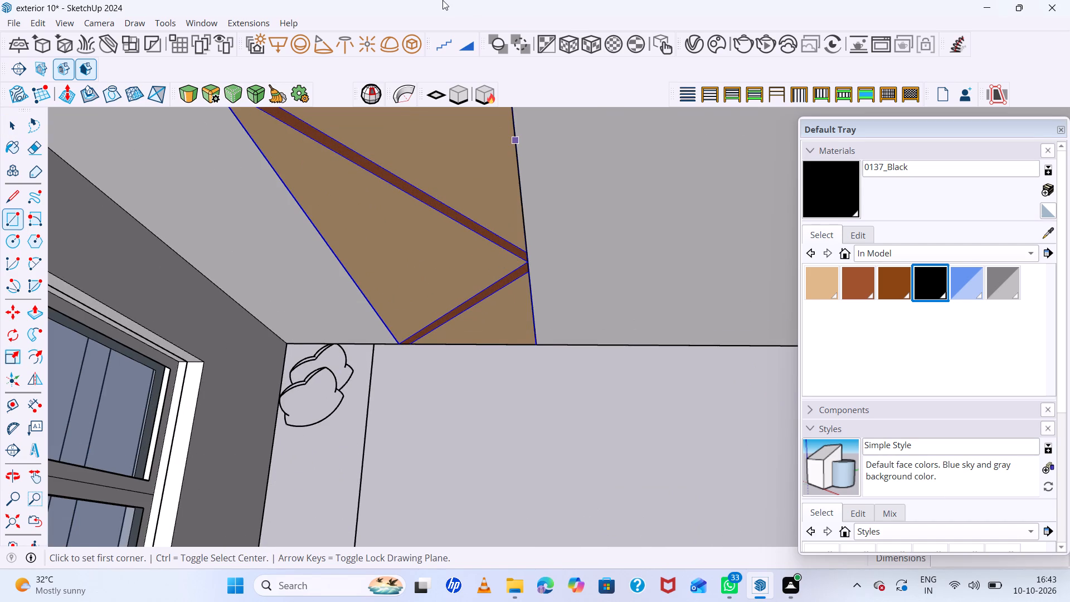
scroll(339, 228, down, 4)
middle_drag(376, 236, 373, 215)
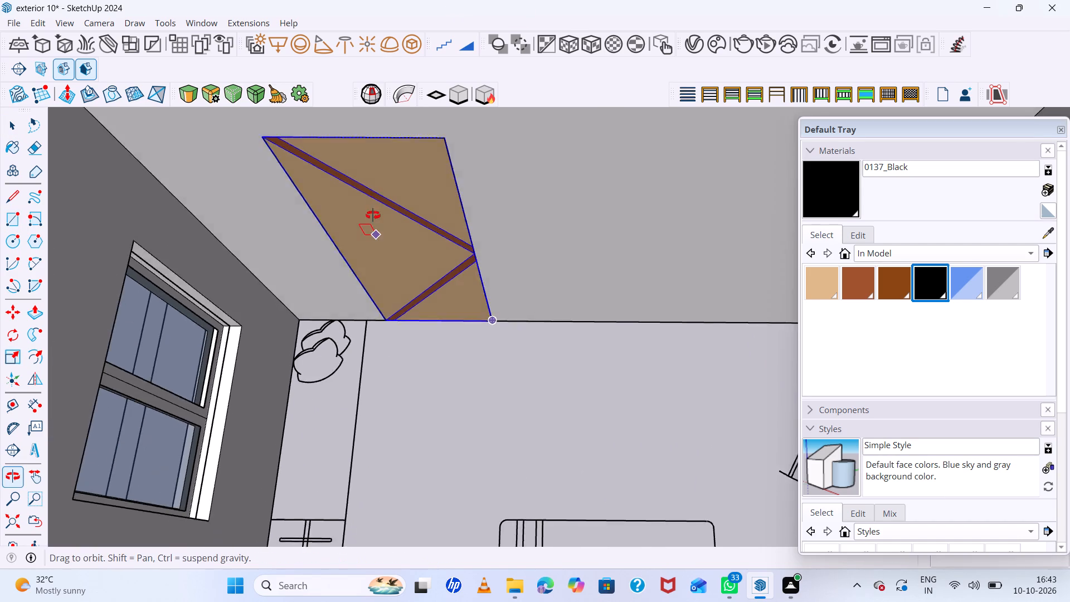
middle_drag(373, 215, 376, 135)
scroll(353, 207, up, 10)
scroll(366, 258, down, 6)
middle_drag(395, 276, 404, 227)
click(368, 224)
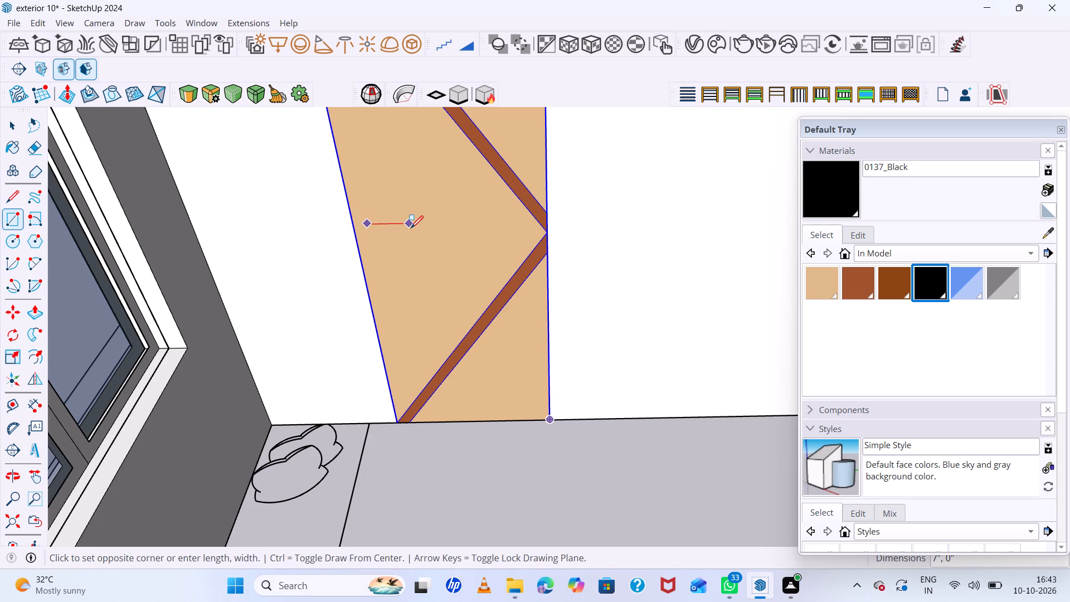
click(418, 235)
Push/Pull the handle rectangle outward about 1" from the striped door's face.
scroll(410, 237, up, 6)
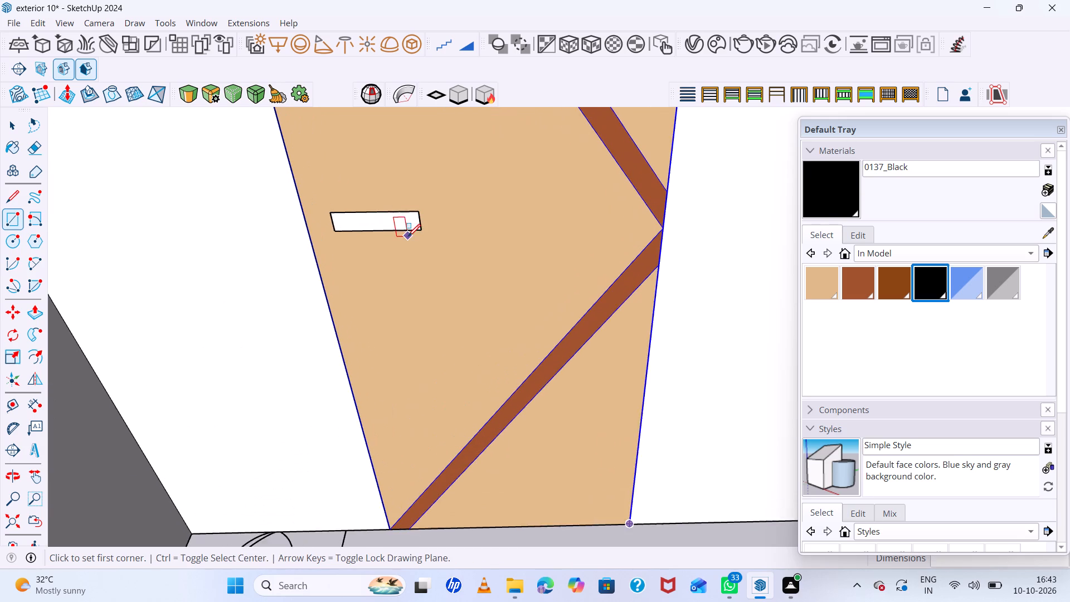
scroll(408, 236, up, 3)
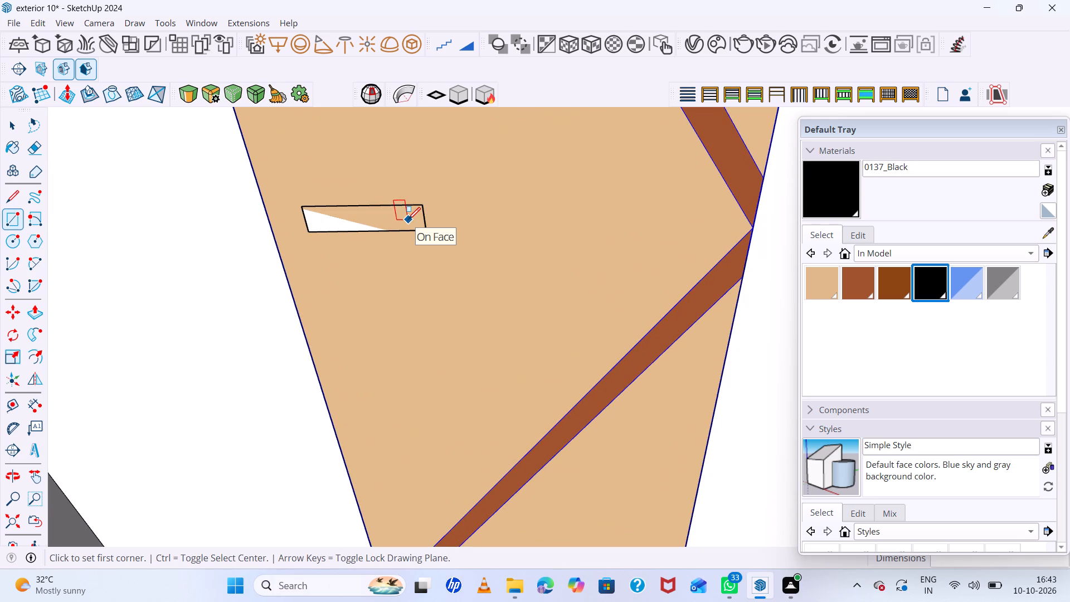
key(p)
click(407, 220)
click(396, 227)
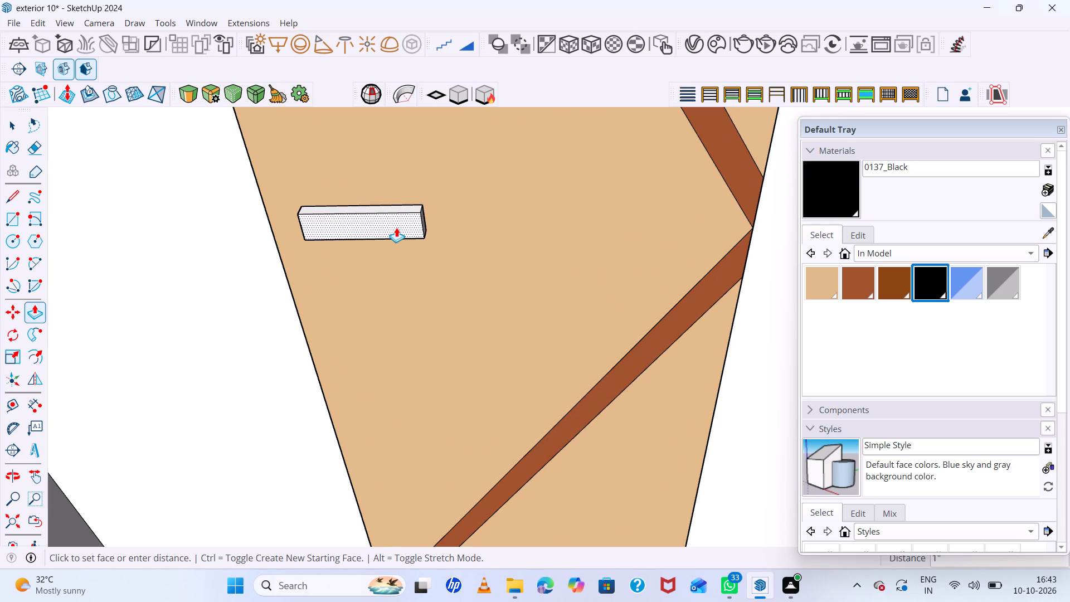
Paint the handle's front, top and the end facing the door's middle with 0137_Black.
click(849, 190)
scroll(390, 225, up, 5)
click(393, 219)
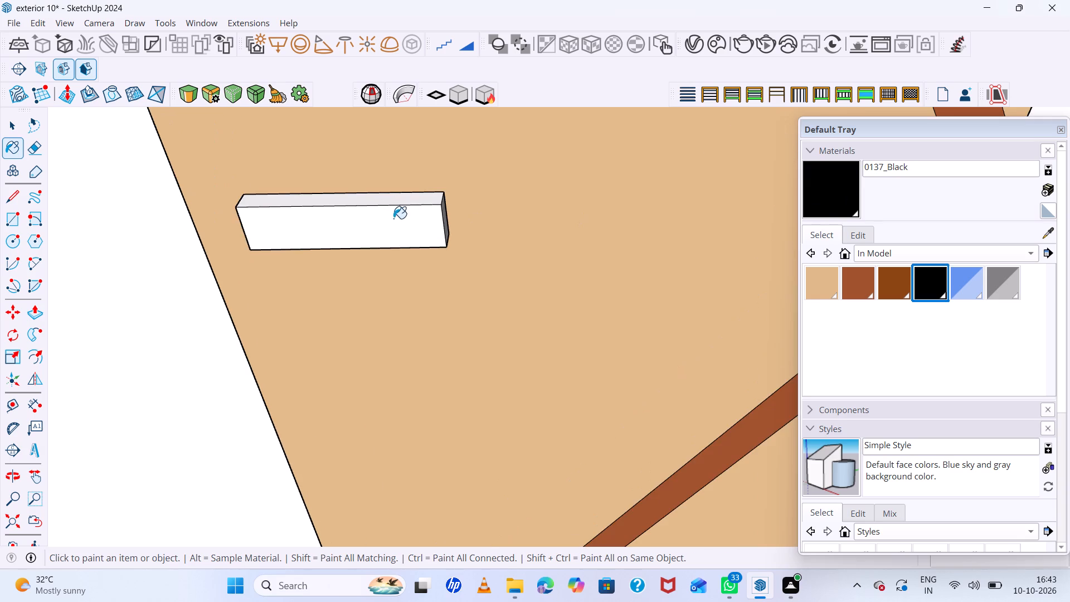
scroll(403, 208, up, 5)
click(408, 200)
middle_drag(434, 193, 357, 173)
scroll(453, 202, up, 4)
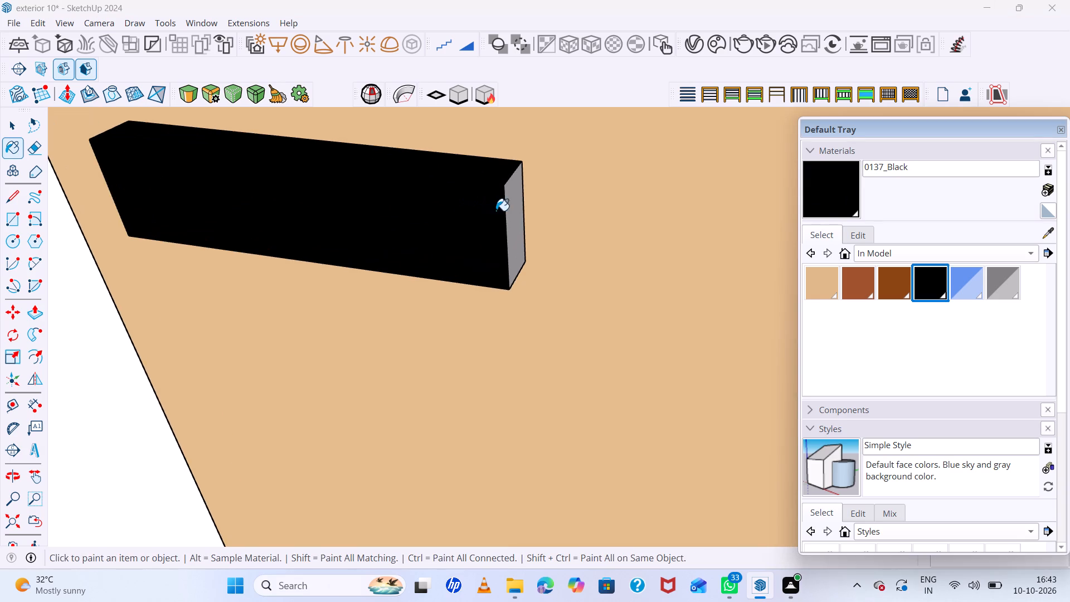
click(504, 206)
click(523, 212)
click(510, 206)
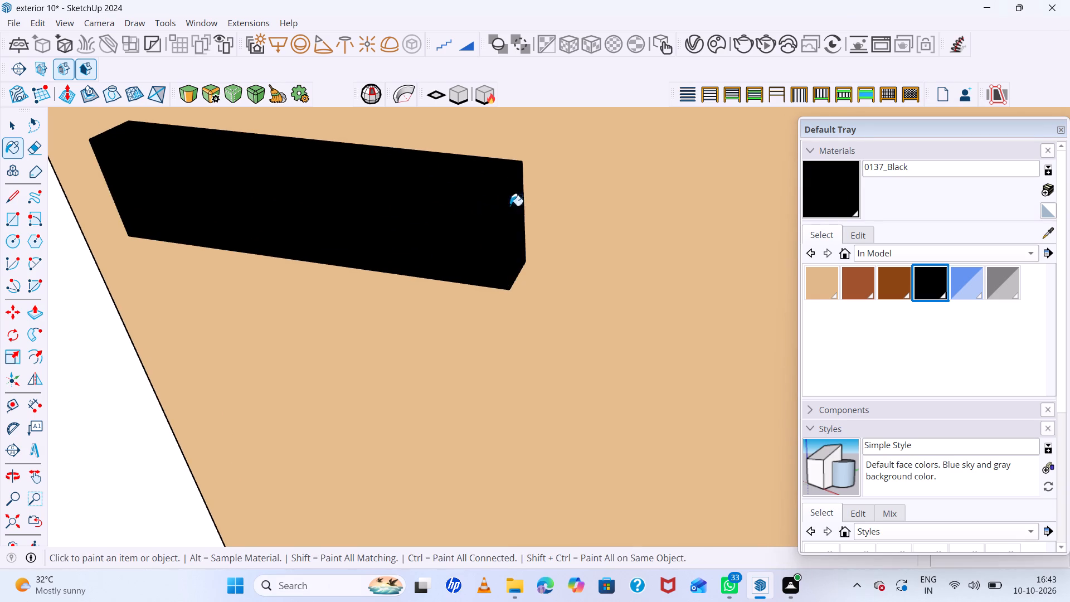
Paint the handle's remaining end, nearest the door's side edge, and its underside with 0137_Black.
middle_drag(393, 218, 660, 219)
scroll(589, 212, down, 12)
scroll(376, 289, up, 11)
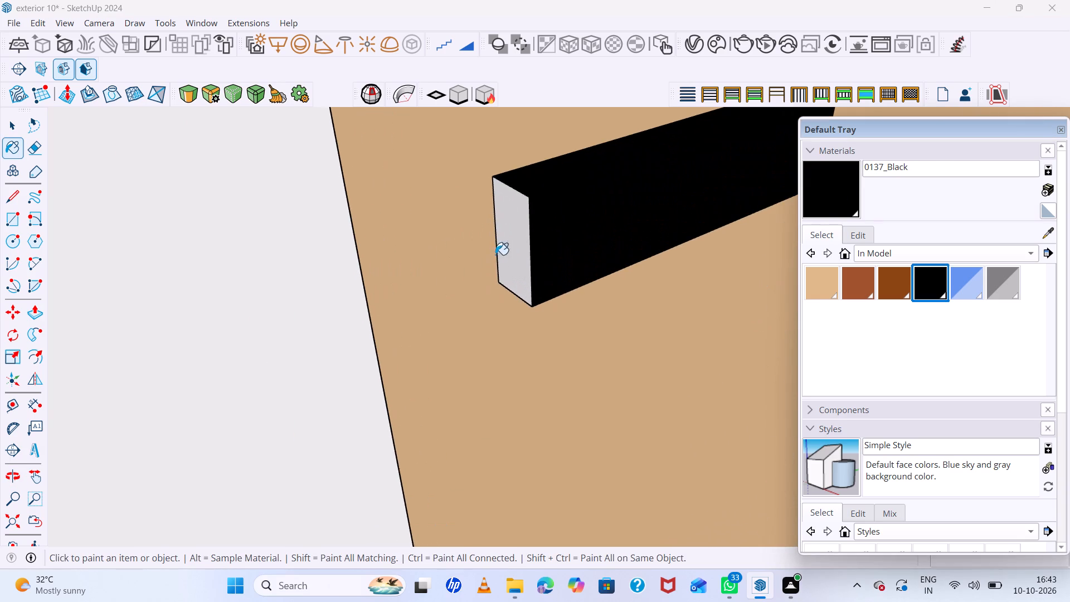
click(517, 242)
scroll(511, 273, up, 3)
middle_drag(555, 283, 528, 103)
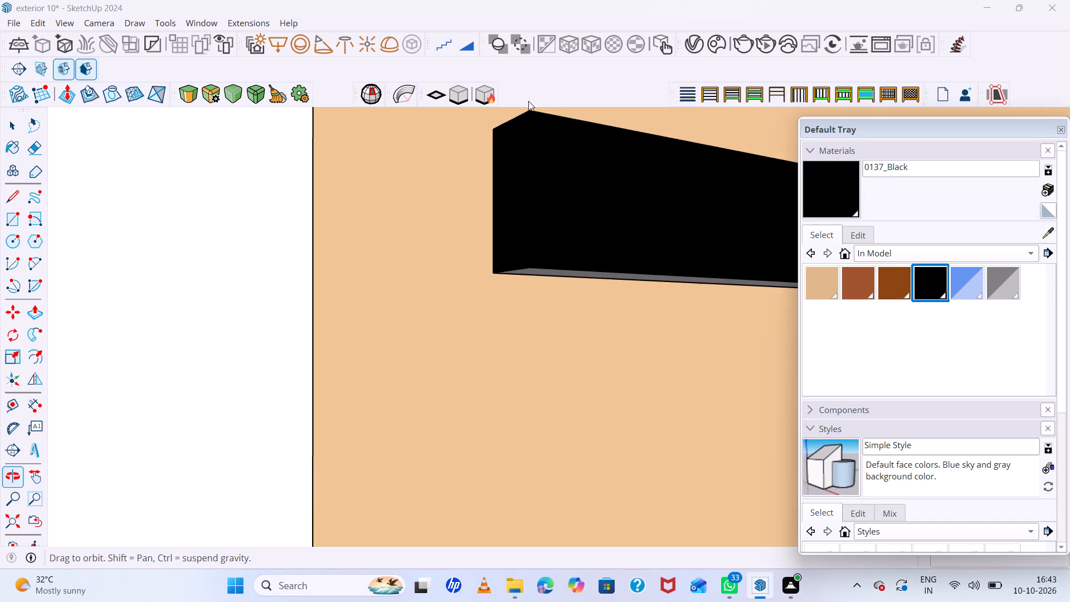
scroll(554, 258, up, 5)
middle_drag(560, 249, 560, 170)
scroll(543, 237, up, 4)
click(553, 219)
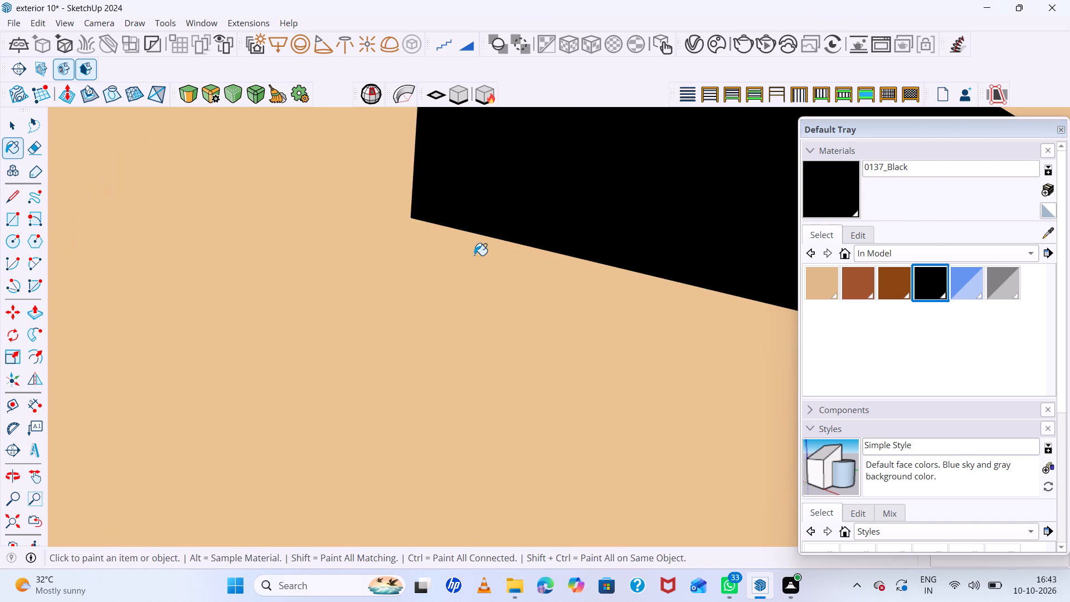
Draw a handle rectangle about 7" by 2" near the side edge of the plain door in the small room beside the sofa area.
scroll(474, 255, down, 20)
scroll(474, 255, down, 20)
scroll(474, 255, down, 3)
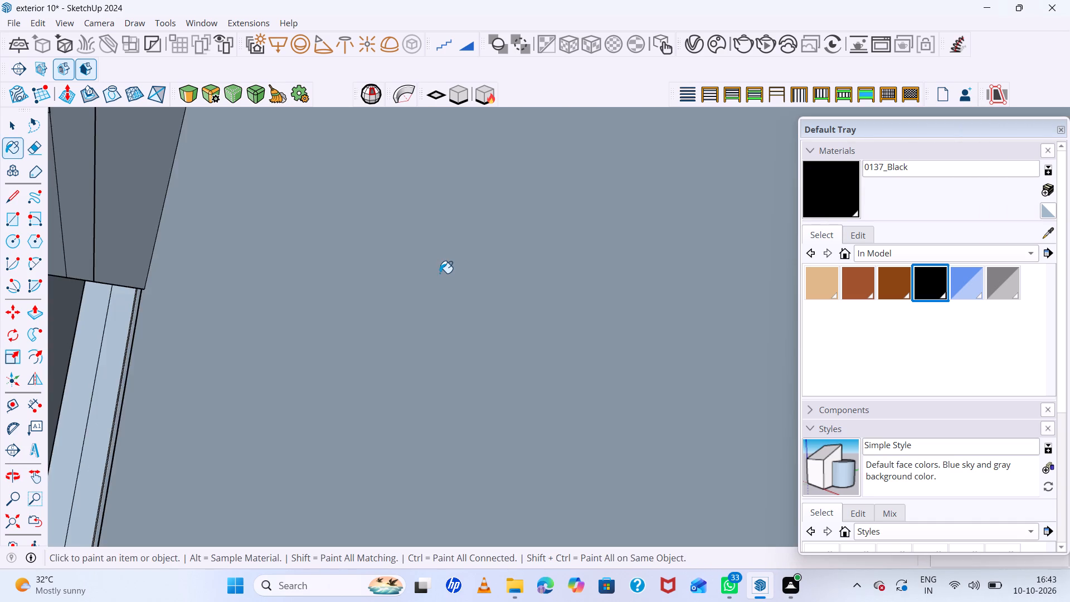
scroll(440, 273, down, 5)
click(12, 523)
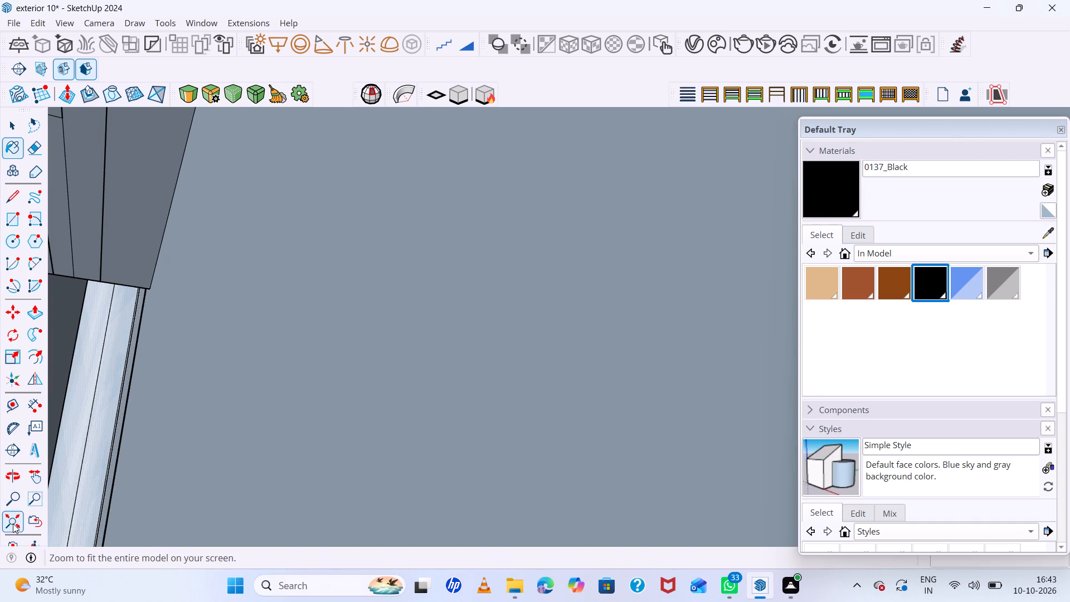
scroll(468, 307, down, 5)
scroll(425, 276, up, 5)
middle_drag(425, 274, 398, 431)
scroll(398, 366, up, 6)
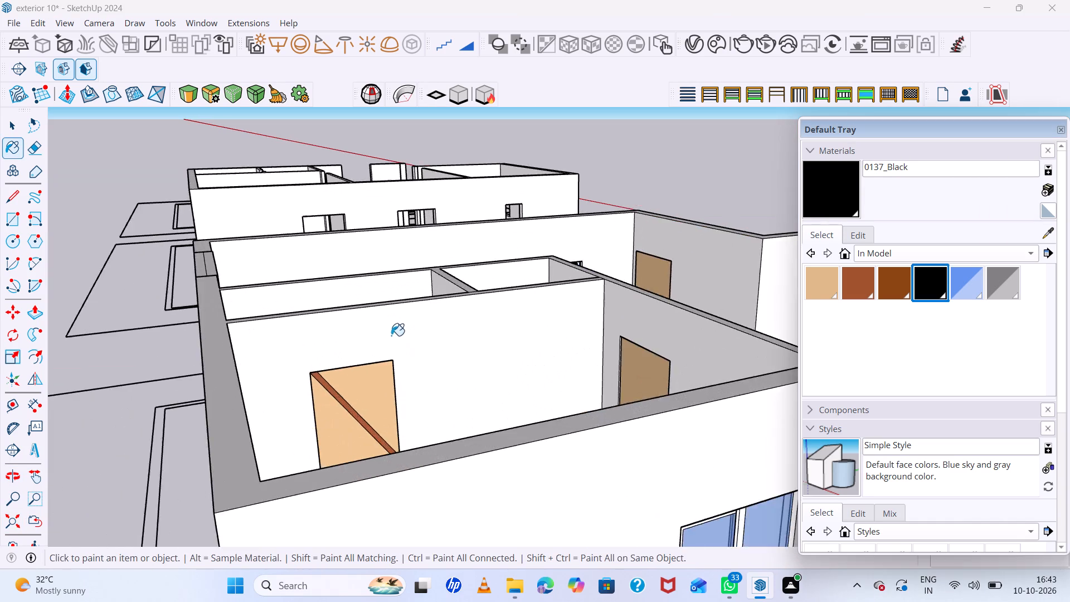
scroll(391, 336, up, 5)
middle_drag(370, 338, 455, 456)
scroll(380, 341, down, 11)
middle_drag(382, 353, 645, 402)
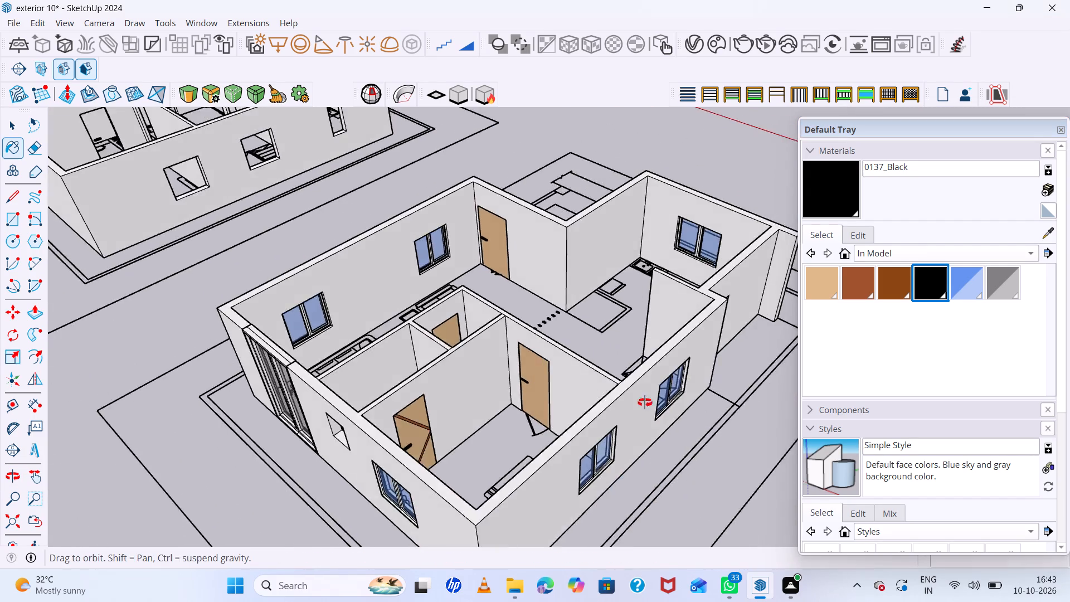
middle_drag(645, 402, 732, 401)
scroll(732, 401, down, 1)
scroll(605, 321, up, 5)
scroll(476, 283, down, 13)
scroll(629, 339, up, 8)
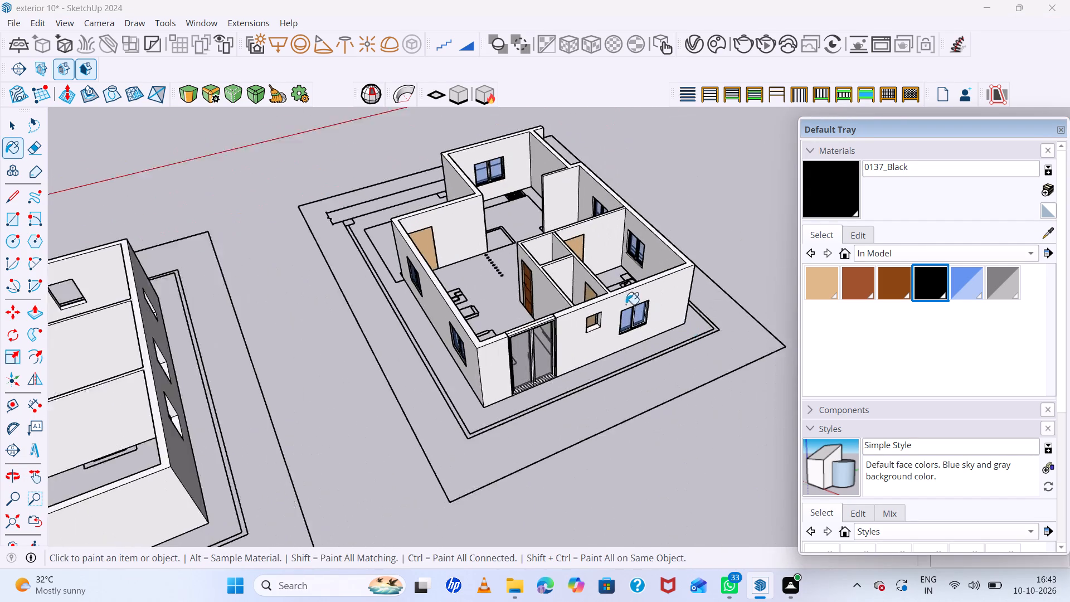
scroll(626, 304, up, 10)
middle_drag(553, 297, 619, 348)
scroll(566, 299, up, 10)
middle_drag(591, 337, 620, 351)
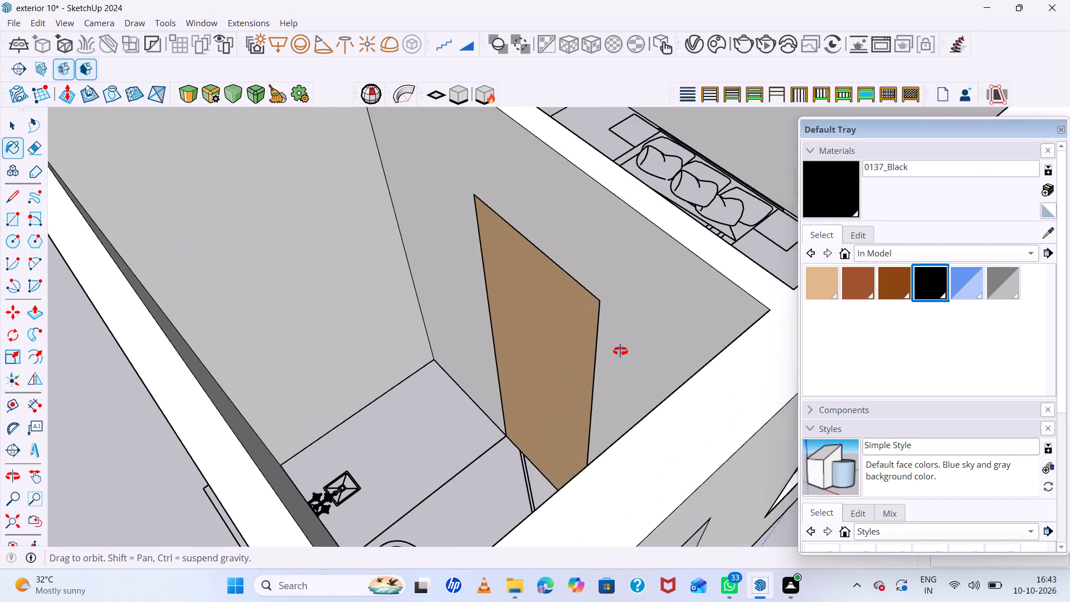
middle_drag(620, 351, 626, 353)
scroll(546, 347, up, 5)
middle_drag(549, 345, 648, 326)
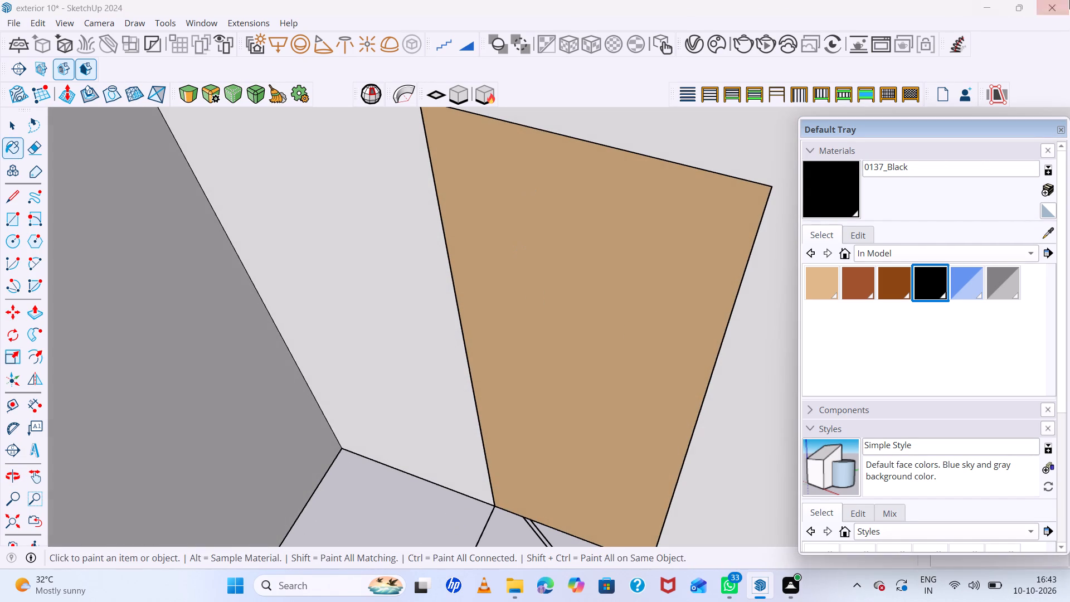
key(r)
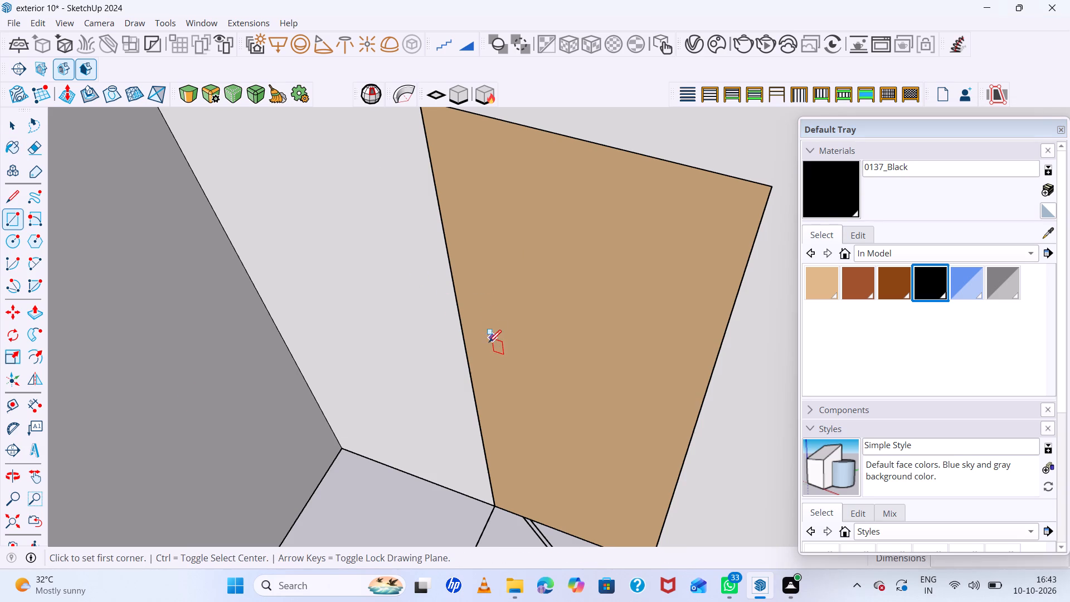
scroll(487, 343, up, 4)
click(469, 354)
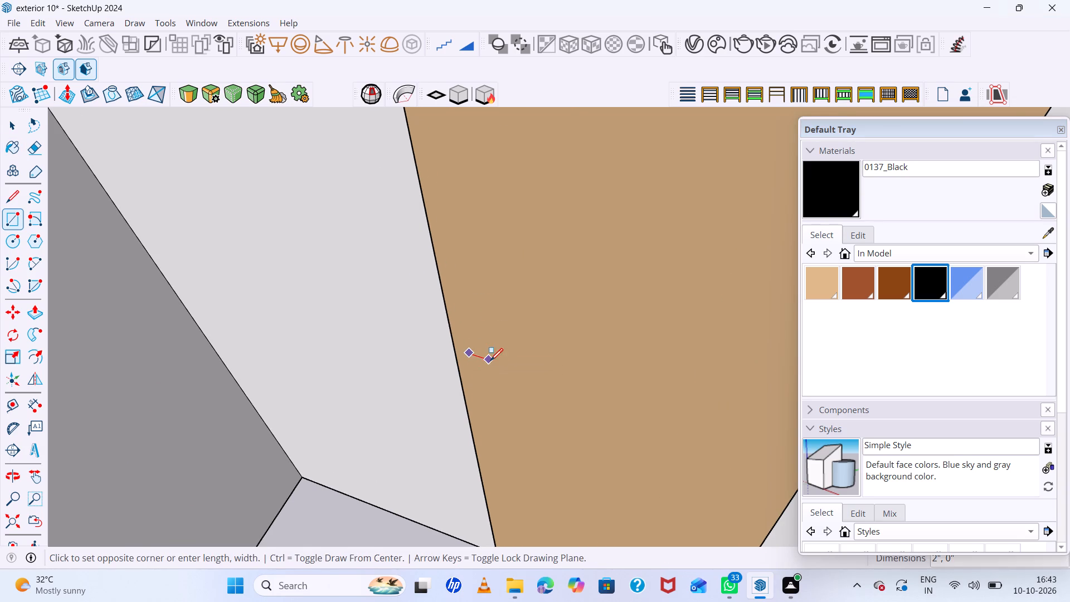
click(537, 389)
key(space)
Push/Pull the new rectangle outward from the plain door's face to form a handle block.
scroll(514, 375, up, 4)
key(p)
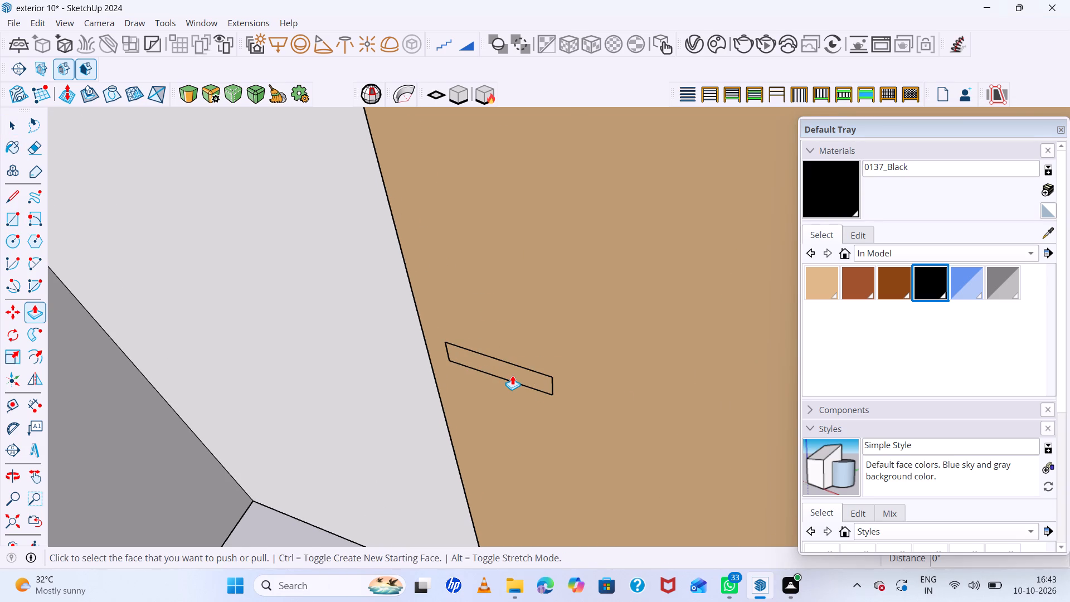
click(509, 375)
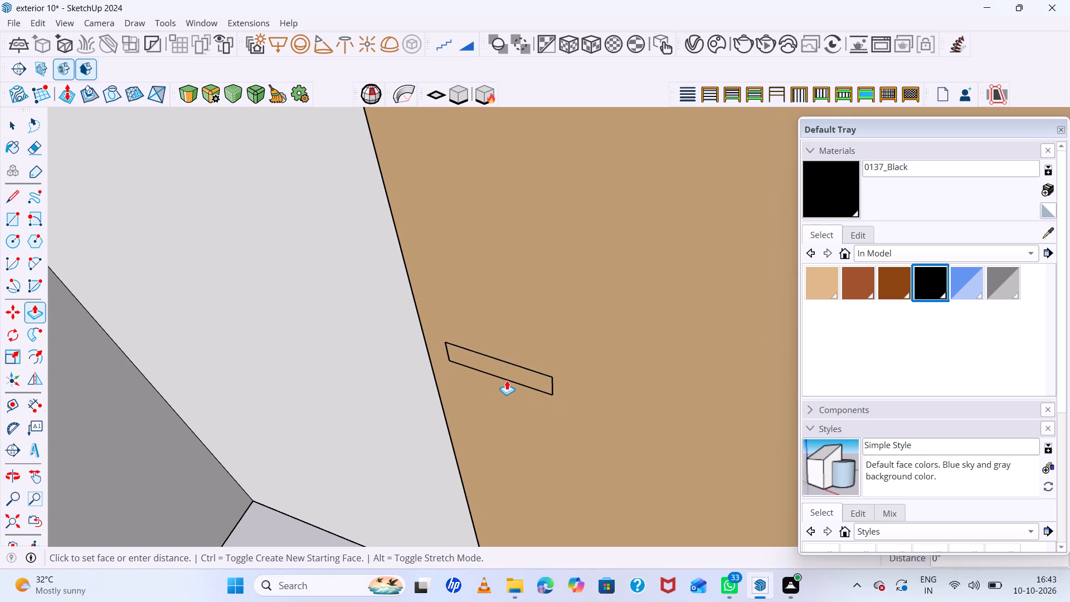
click(505, 385)
key(space)
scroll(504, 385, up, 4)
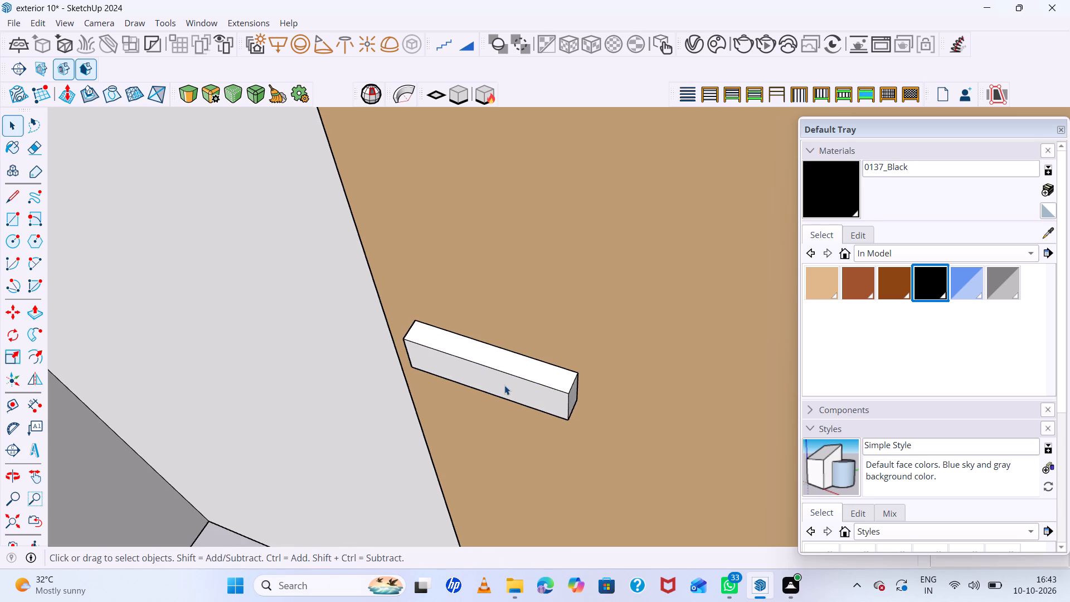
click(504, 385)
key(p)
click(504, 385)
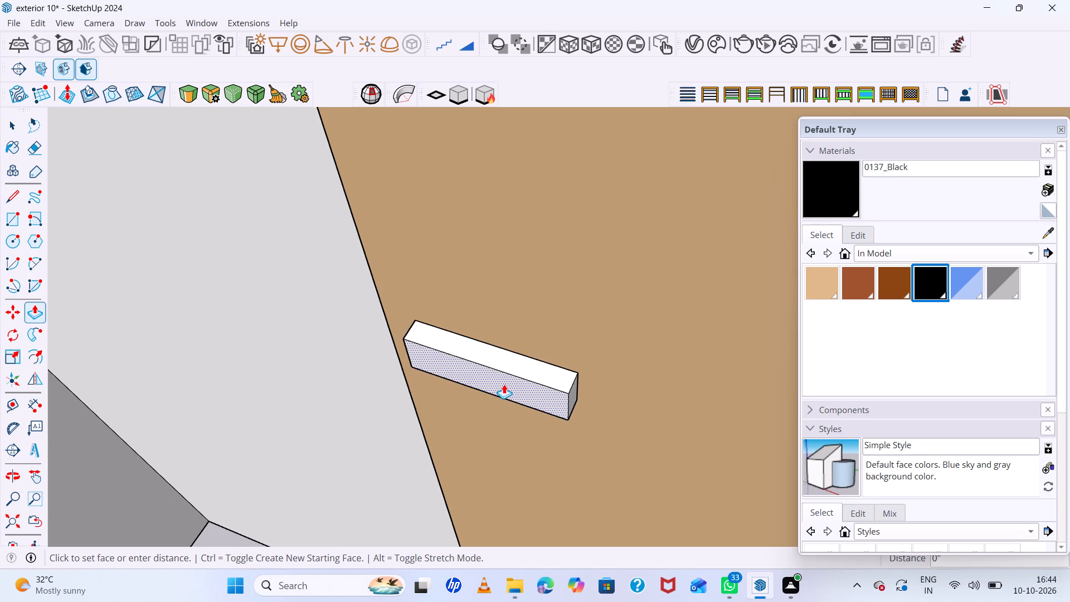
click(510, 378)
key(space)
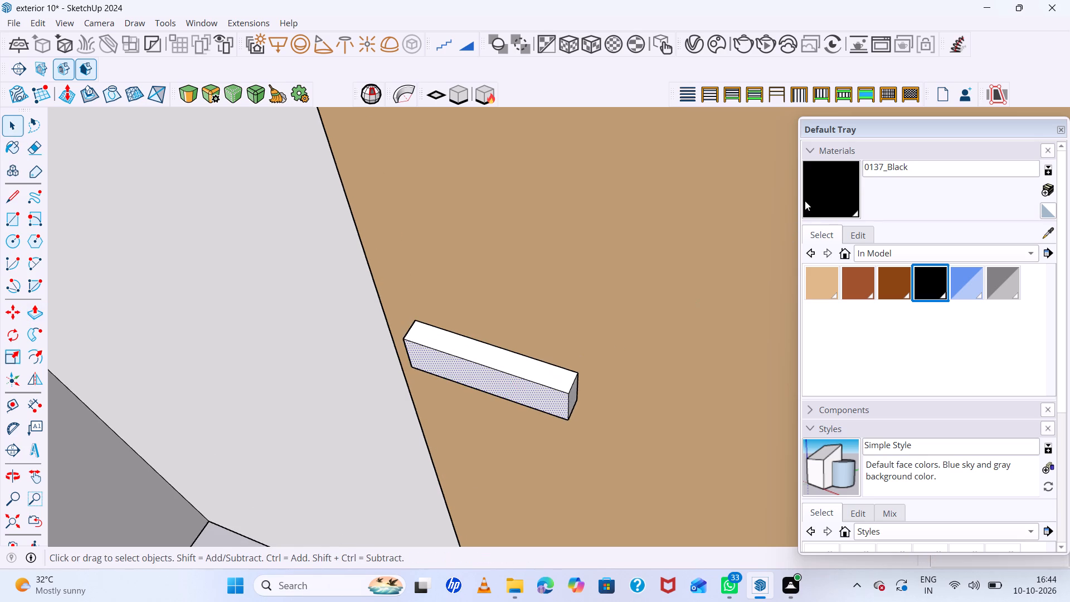
Paint the new handle block's top, front and the end facing the door's middle with 0137_Black.
click(825, 191)
scroll(583, 383, up, 4)
click(537, 371)
click(522, 395)
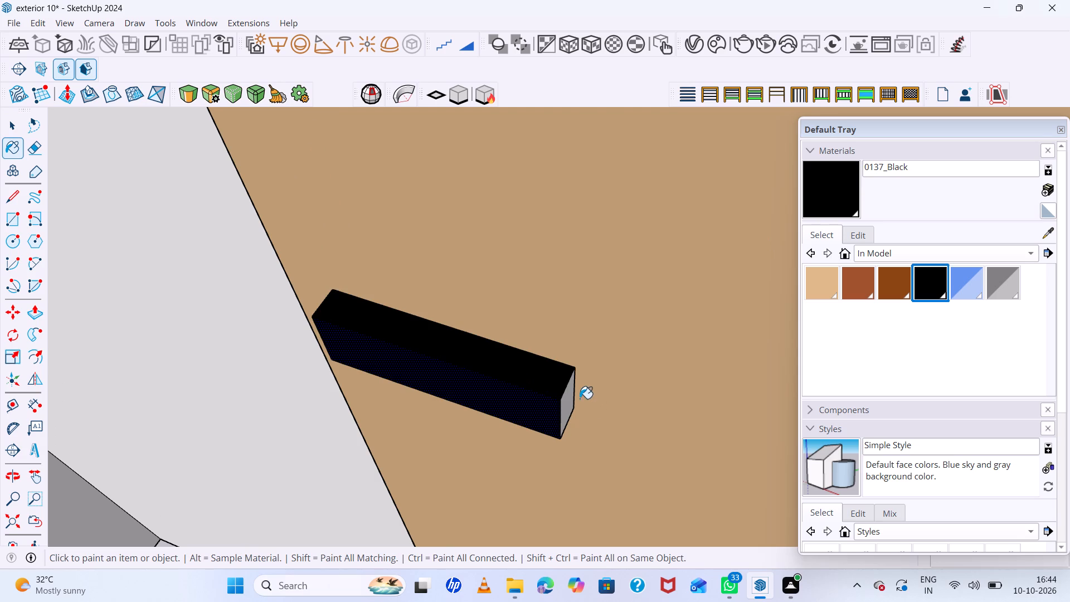
click(580, 399)
click(563, 396)
click(568, 406)
scroll(562, 406, up, 6)
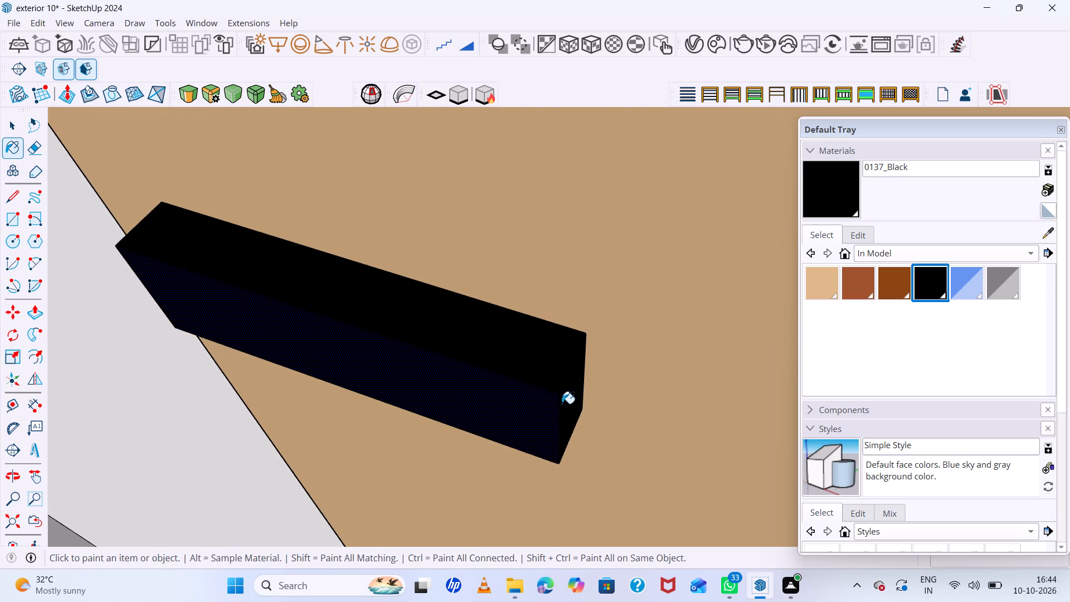
Paint the handle's underside and its remaining end, nearest the door's side edge, with 0137_Black.
middle_drag(582, 379, 648, 250)
scroll(563, 331, down, 13)
middle_drag(549, 353, 573, 255)
scroll(539, 359, up, 6)
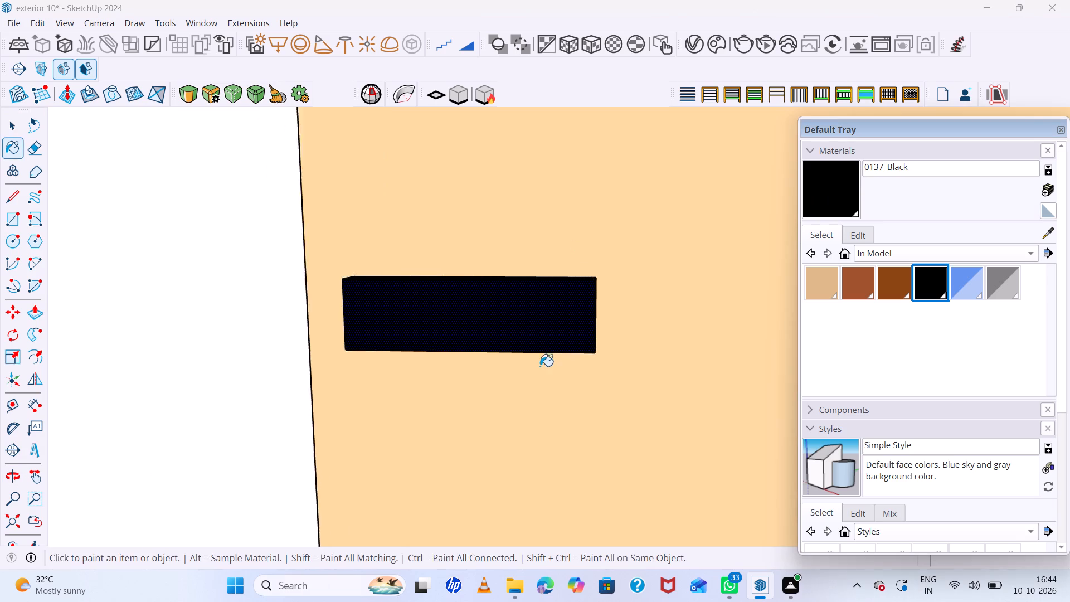
middle_drag(542, 363, 595, 249)
scroll(544, 362, up, 1)
scroll(570, 310, up, 5)
click(579, 340)
scroll(596, 331, down, 10)
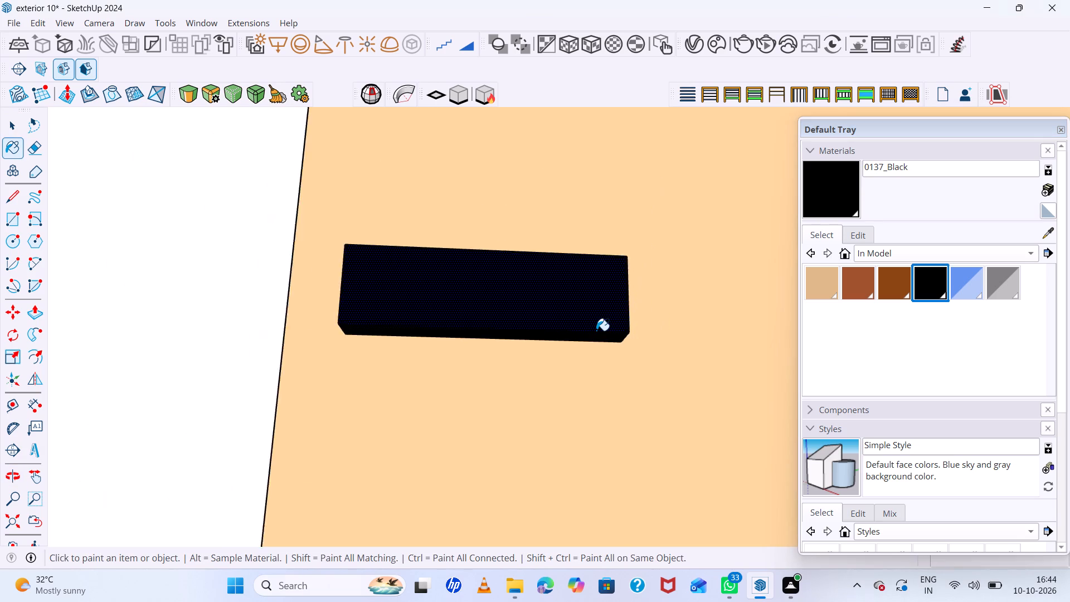
scroll(596, 331, down, 4)
middle_drag(529, 331, 694, 346)
scroll(528, 292, up, 6)
click(461, 300)
scroll(448, 324, down, 8)
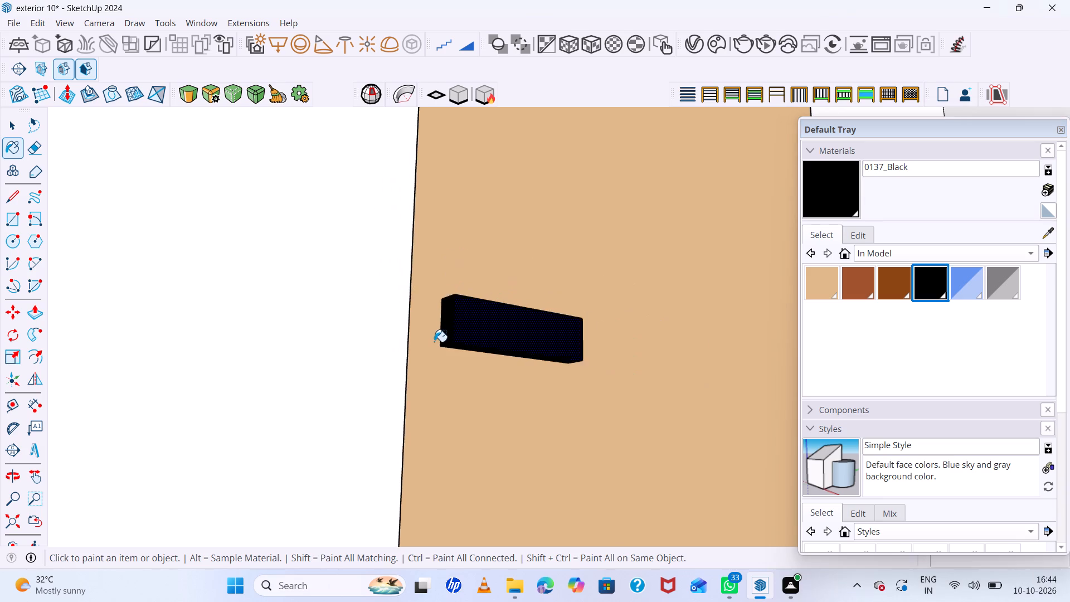
scroll(434, 342, down, 20)
scroll(434, 342, down, 4)
key(space)
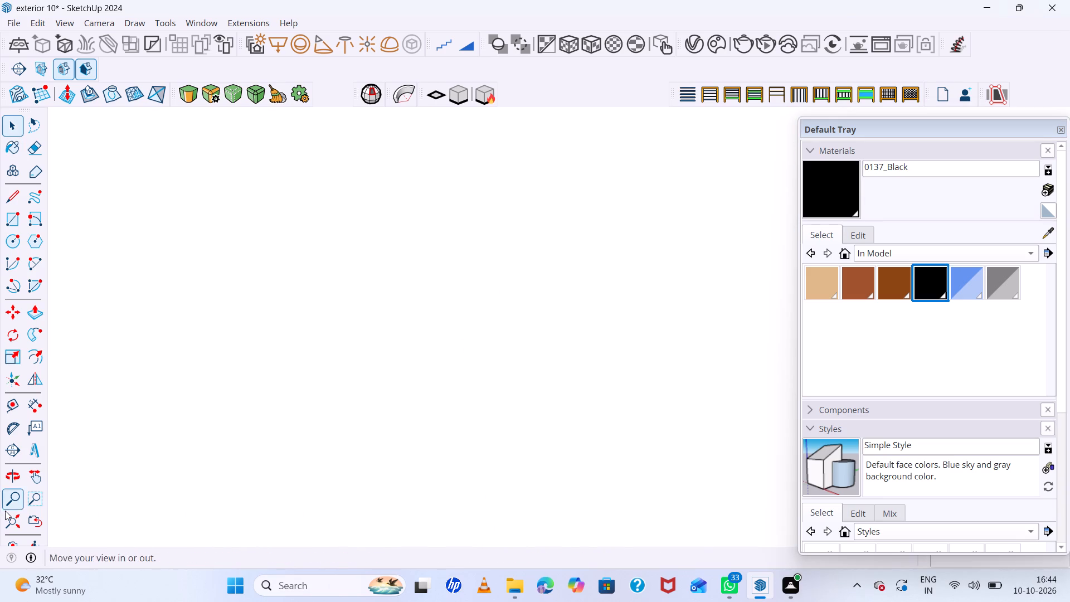
Examine the house models from several sides, checking which window and door openings are fitted and which are still empty.
click(5, 516)
scroll(356, 391, down, 14)
middle_drag(393, 403, 378, 597)
scroll(372, 366, up, 4)
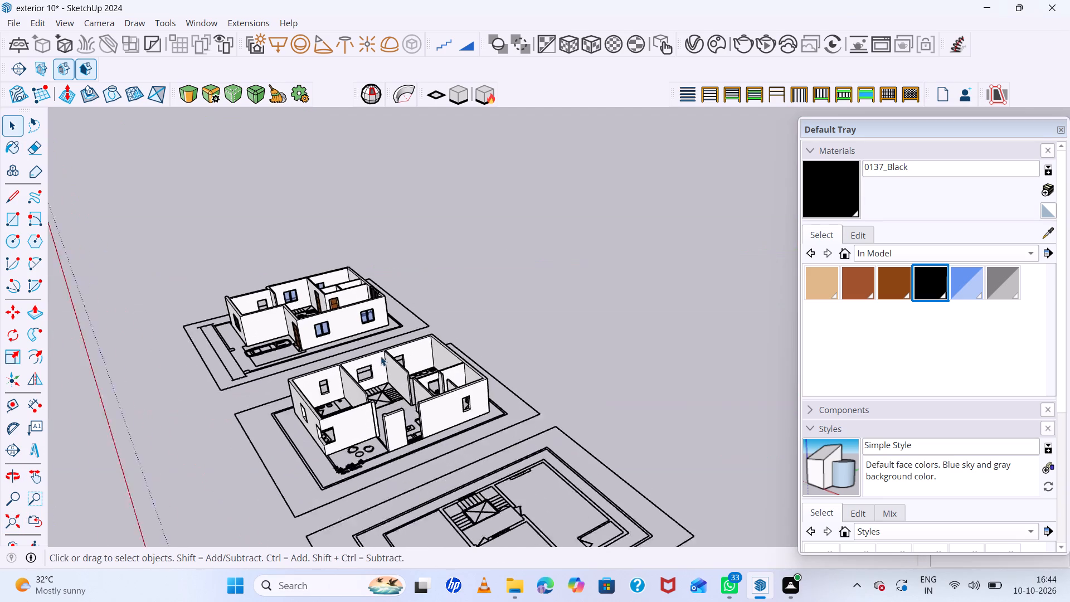
scroll(381, 356, up, 11)
middle_drag(386, 382, 586, 315)
click(614, 274)
scroll(619, 355, down, 7)
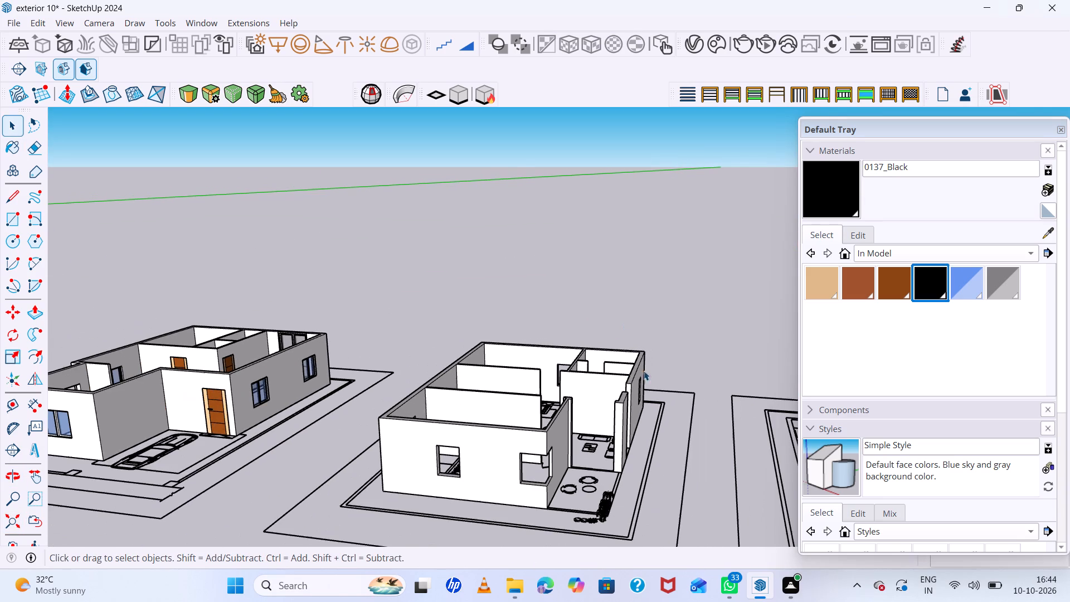
scroll(646, 370, up, 5)
middle_drag(646, 369, 561, 370)
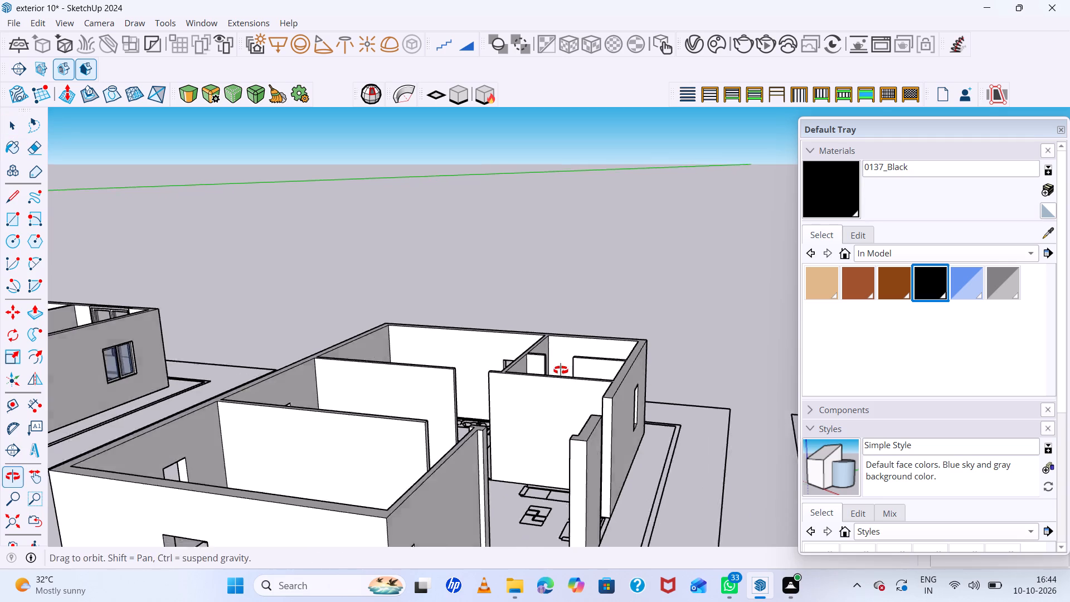
middle_drag(561, 370, 527, 370)
scroll(521, 321, down, 12)
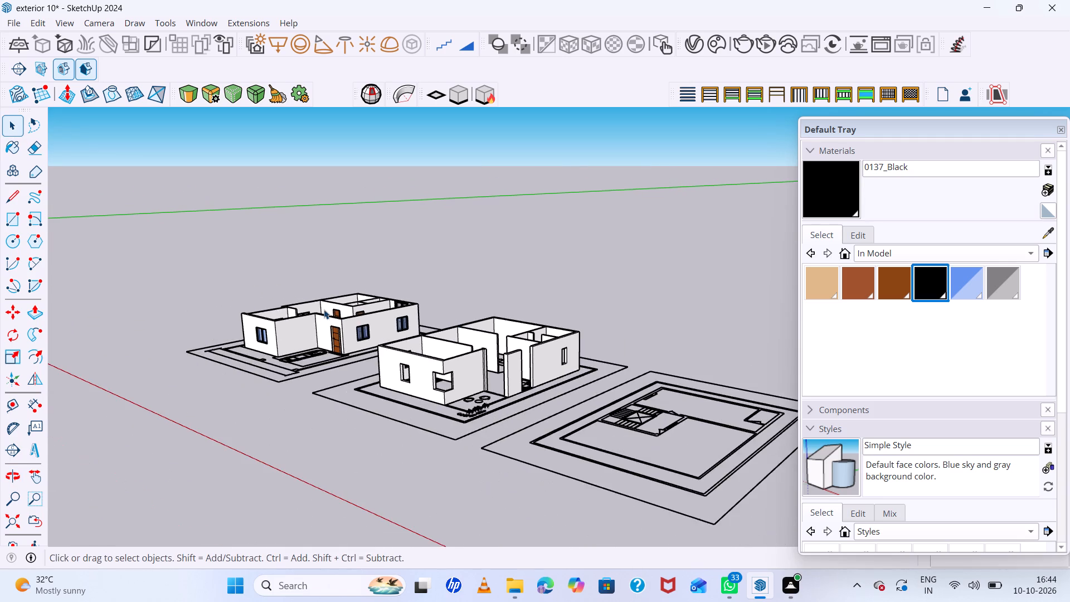
middle_drag(324, 309, 498, 307)
scroll(175, 346, up, 7)
middle_drag(211, 347, 645, 389)
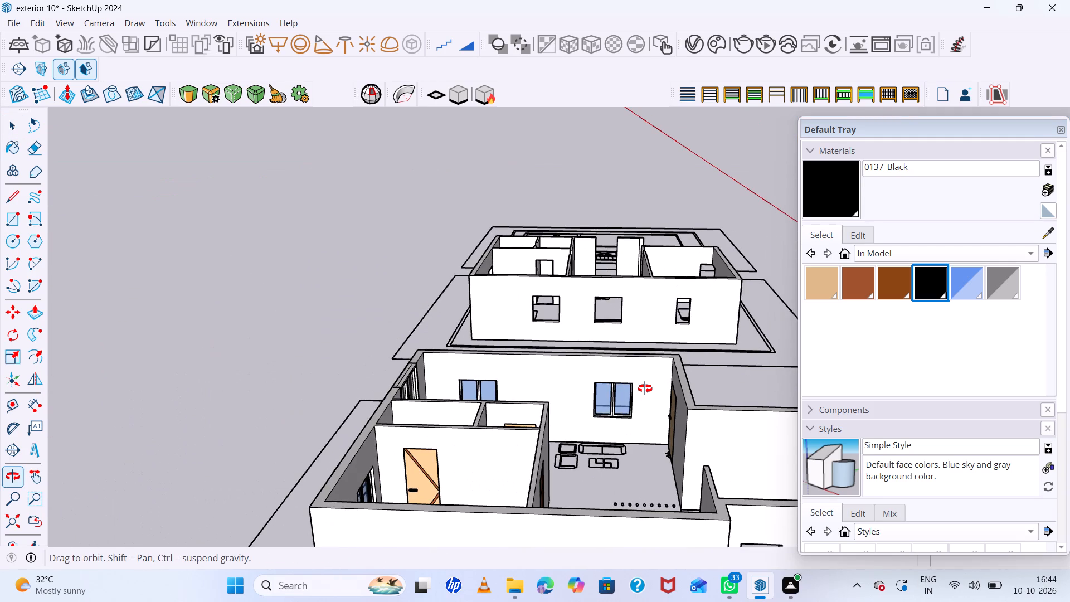
middle_drag(645, 389, 583, 536)
scroll(349, 458, up, 7)
scroll(368, 406, down, 8)
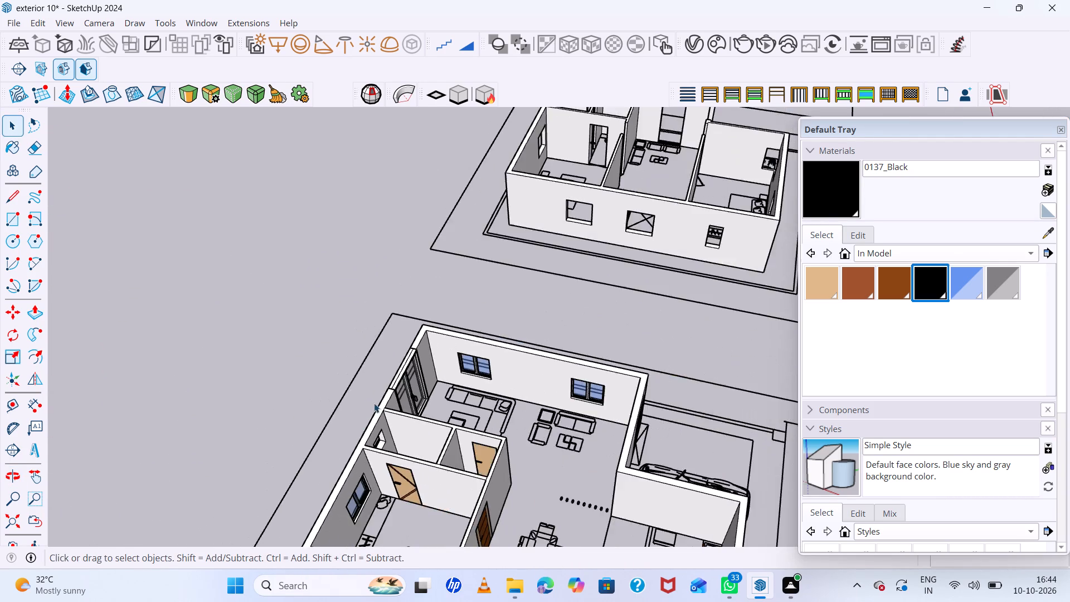
scroll(405, 396, up, 13)
scroll(395, 360, down, 6)
scroll(395, 360, up, 6)
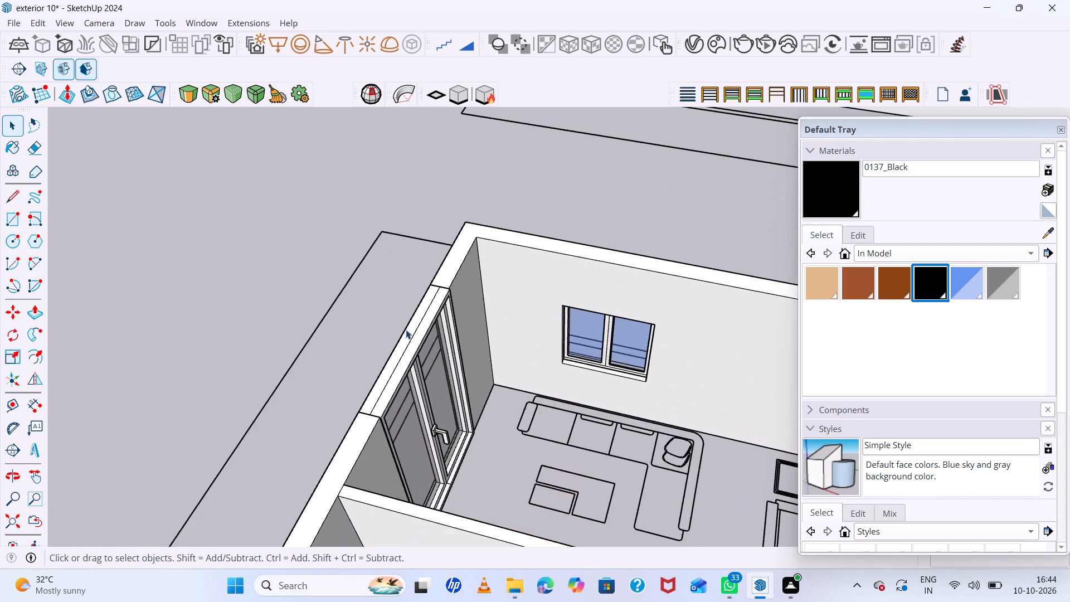
scroll(406, 329, down, 20)
scroll(406, 329, down, 8)
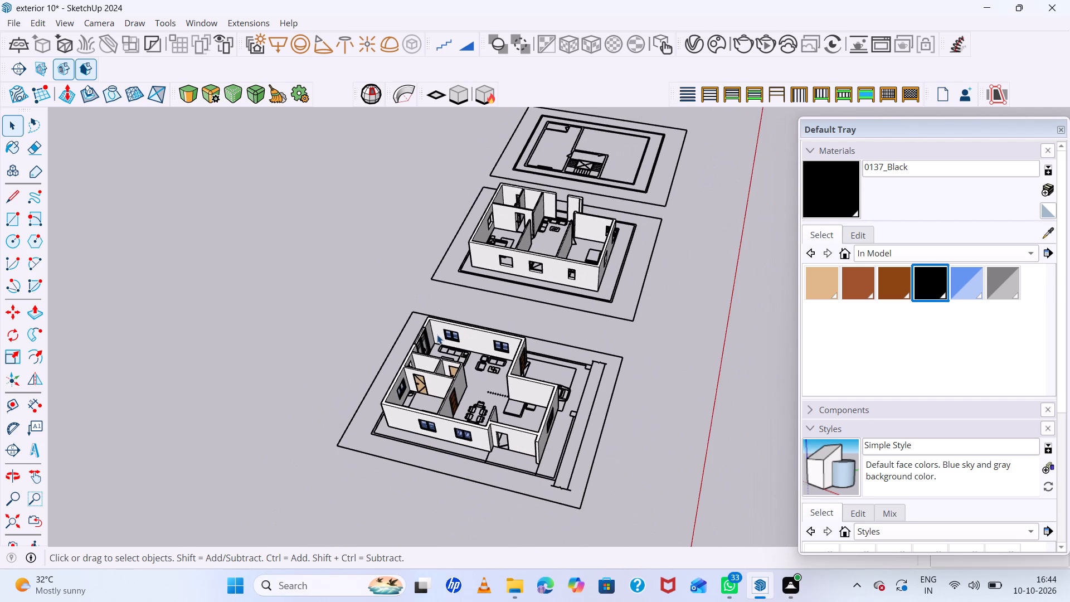
scroll(437, 334, down, 7)
scroll(533, 315, up, 1)
middle_drag(547, 356, 476, 330)
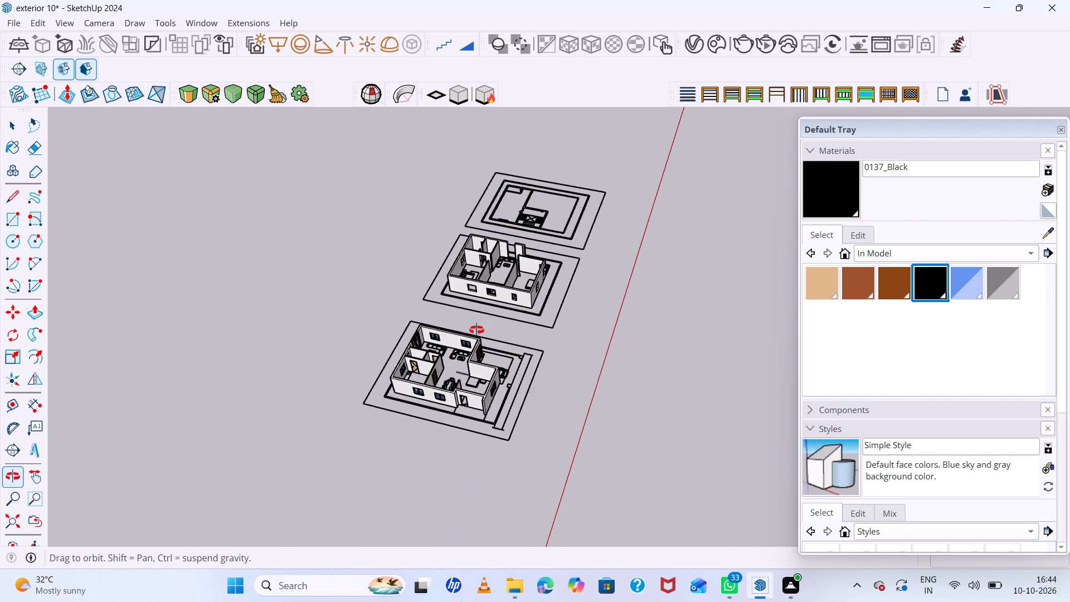
middle_drag(476, 330, 344, 297)
scroll(344, 297, down, 1)
scroll(453, 310, up, 17)
middle_drag(460, 322, 422, 232)
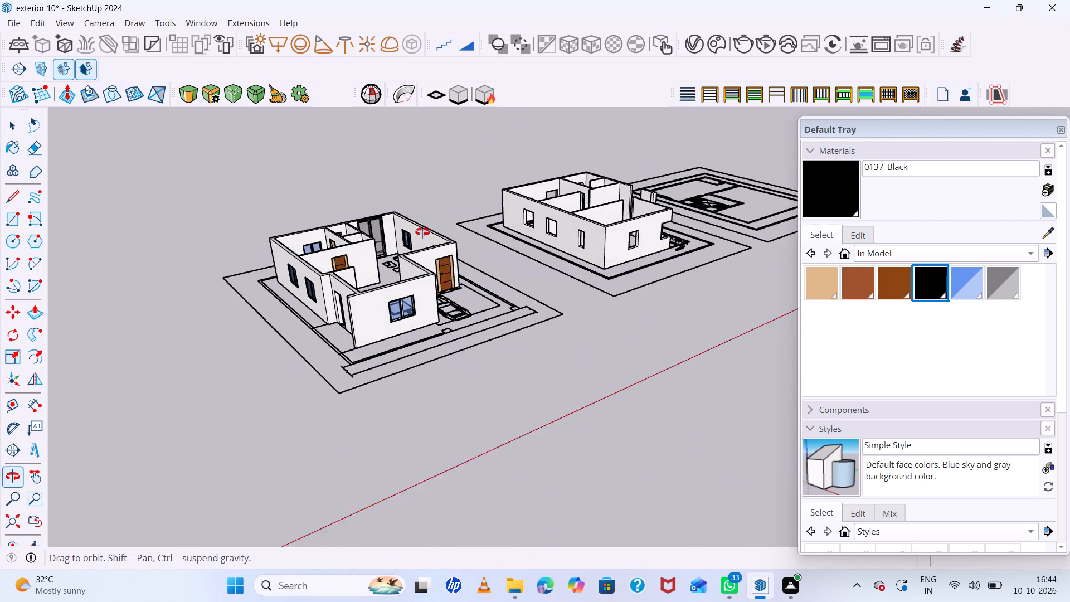
middle_drag(422, 232, 399, 210)
scroll(327, 239, up, 10)
middle_drag(362, 261, 521, 239)
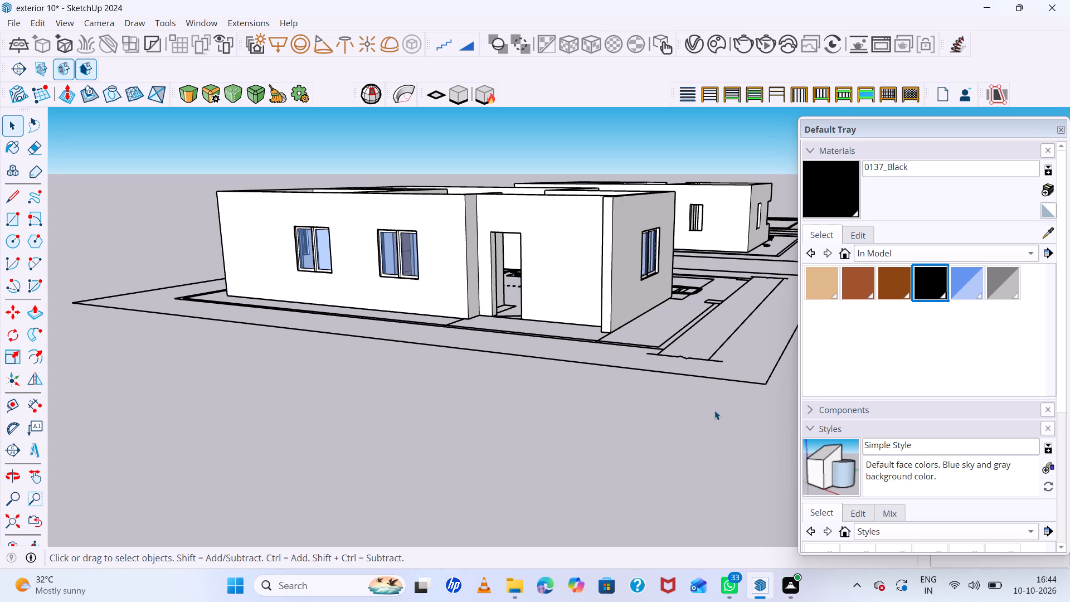
scroll(515, 229, up, 7)
scroll(529, 258, down, 13)
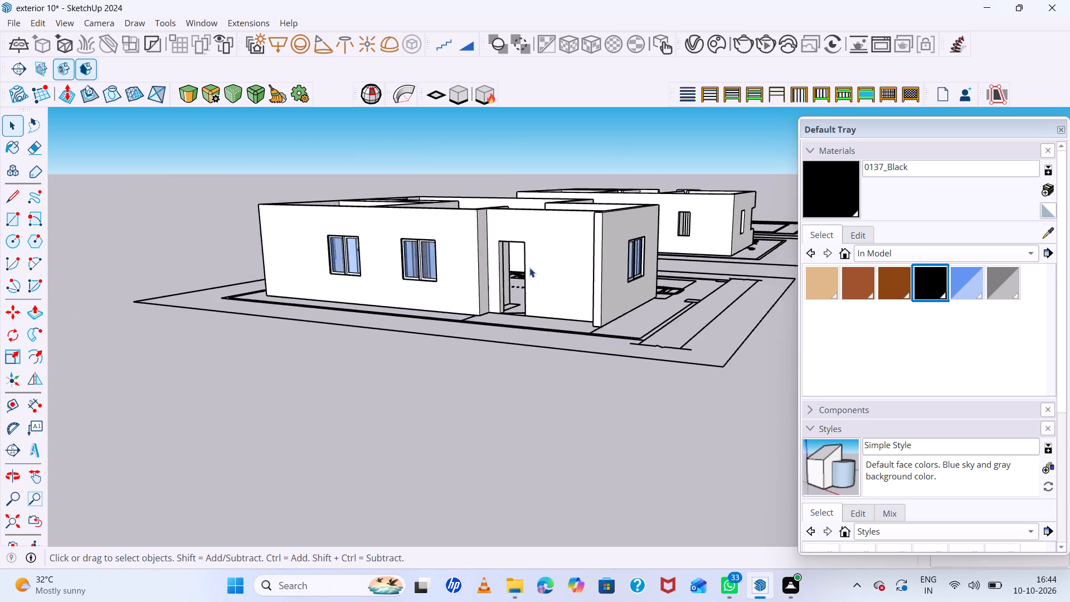
Copy the brown panelled entrance door beside the parked car about 62' 6" onto open ground outside the wall with the empty doorway.
scroll(529, 268, down, 2)
middle_drag(577, 252, 281, 264)
scroll(331, 223, up, 5)
scroll(469, 262, up, 5)
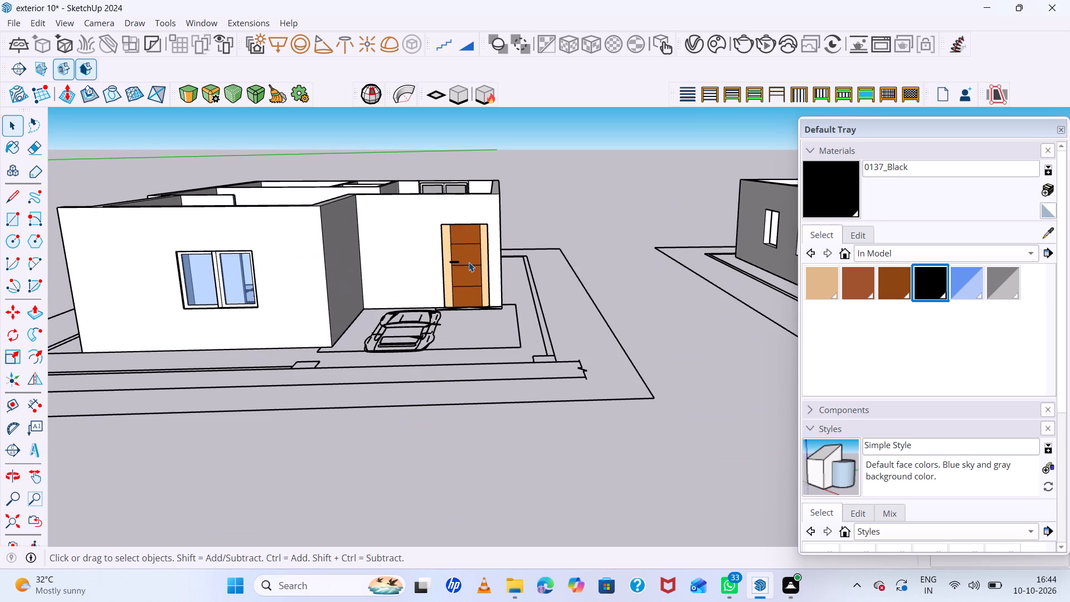
click(469, 262)
key(m)
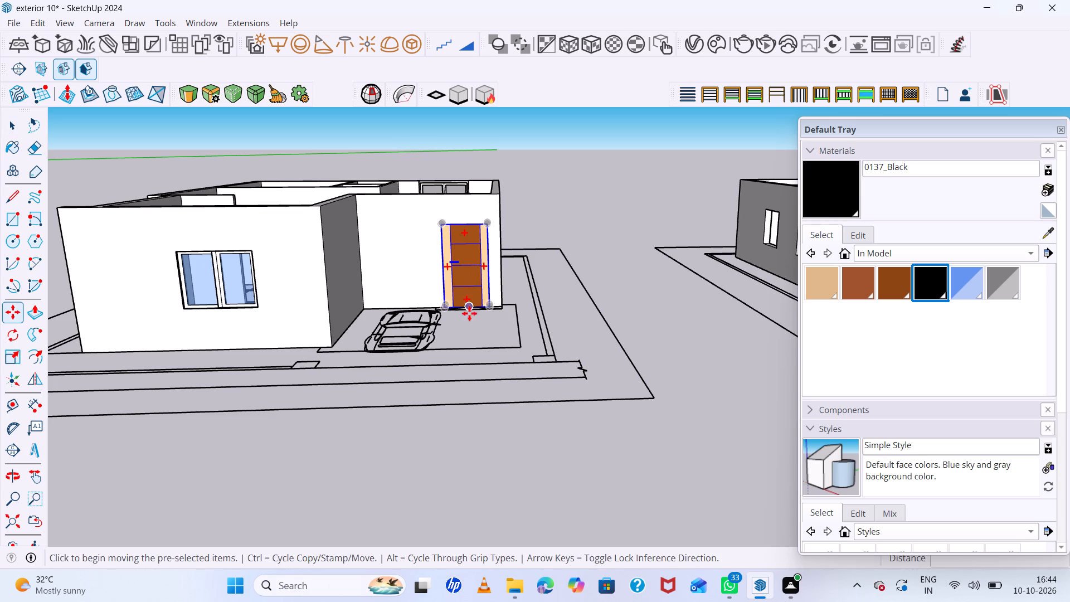
scroll(490, 305, up, 20)
scroll(490, 305, up, 2)
middle_drag(483, 323, 487, 377)
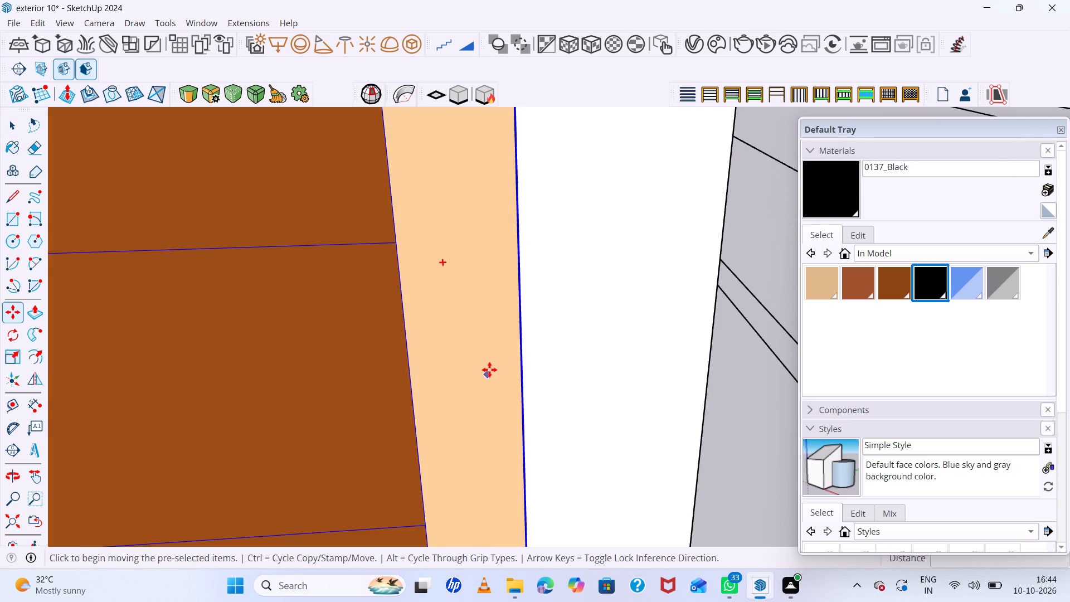
scroll(505, 311, down, 19)
scroll(514, 484, up, 6)
scroll(519, 407, up, 4)
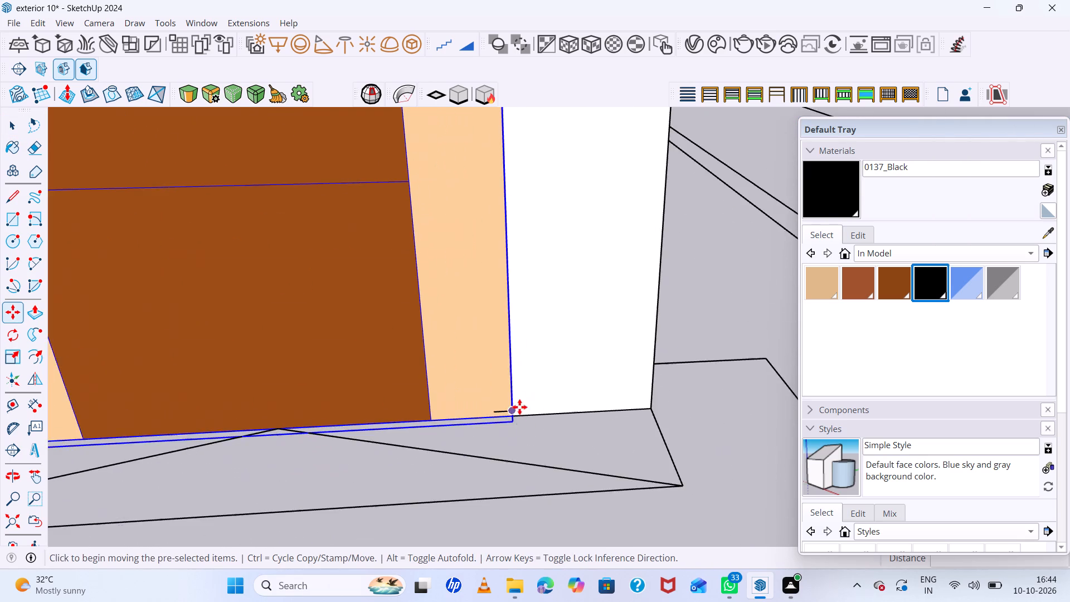
scroll(519, 407, up, 8)
double_click(492, 389)
scroll(499, 410, down, 4)
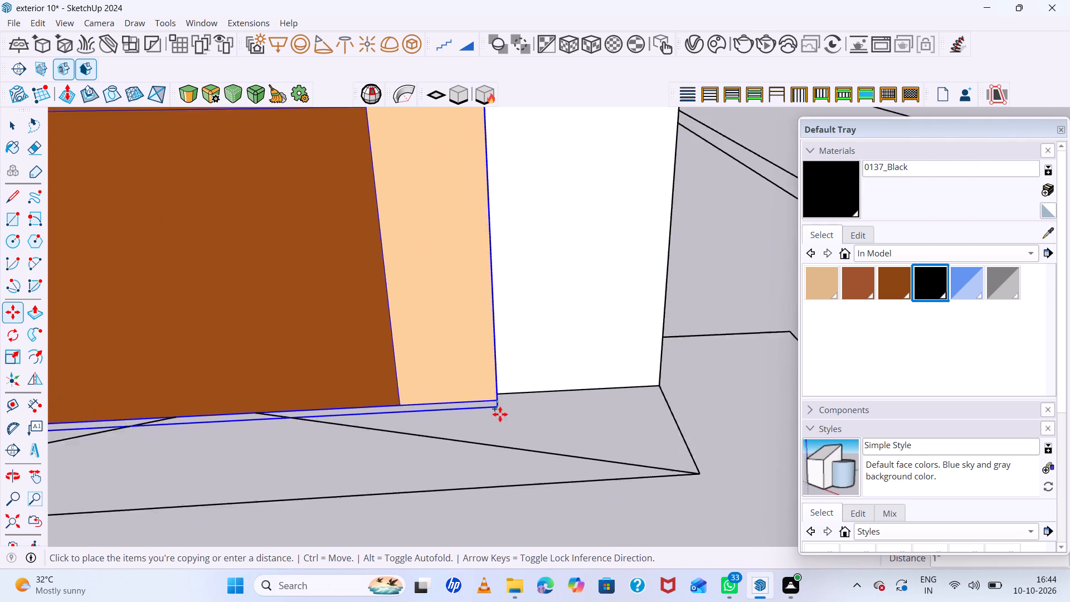
scroll(500, 414, down, 20)
scroll(500, 414, down, 11)
scroll(540, 394, down, 7)
middle_drag(518, 398, 676, 313)
scroll(498, 364, up, 6)
middle_drag(358, 394, 546, 365)
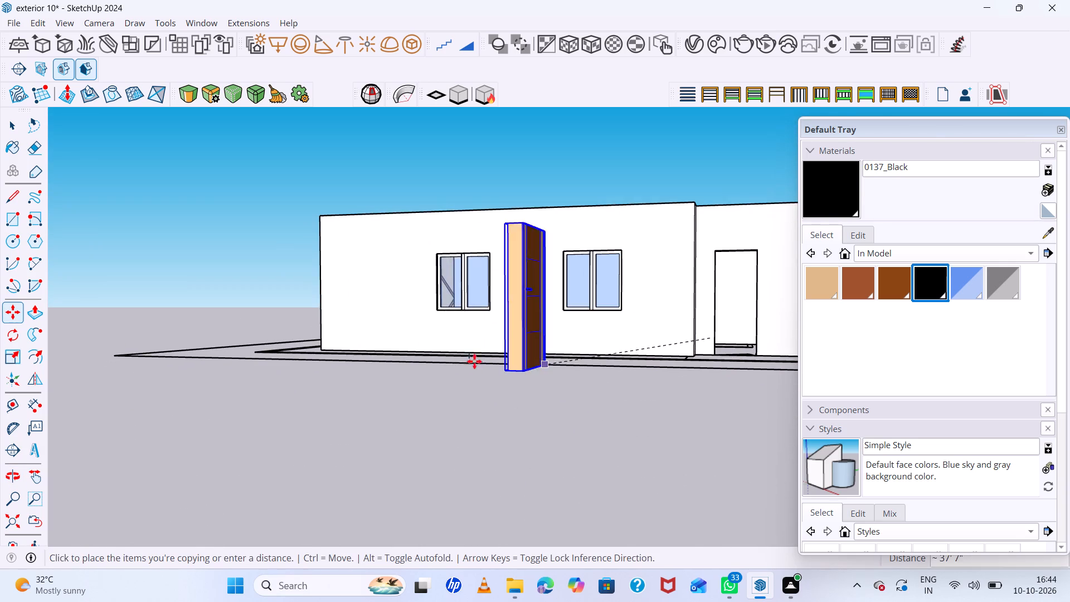
scroll(460, 365, down, 5)
click(577, 423)
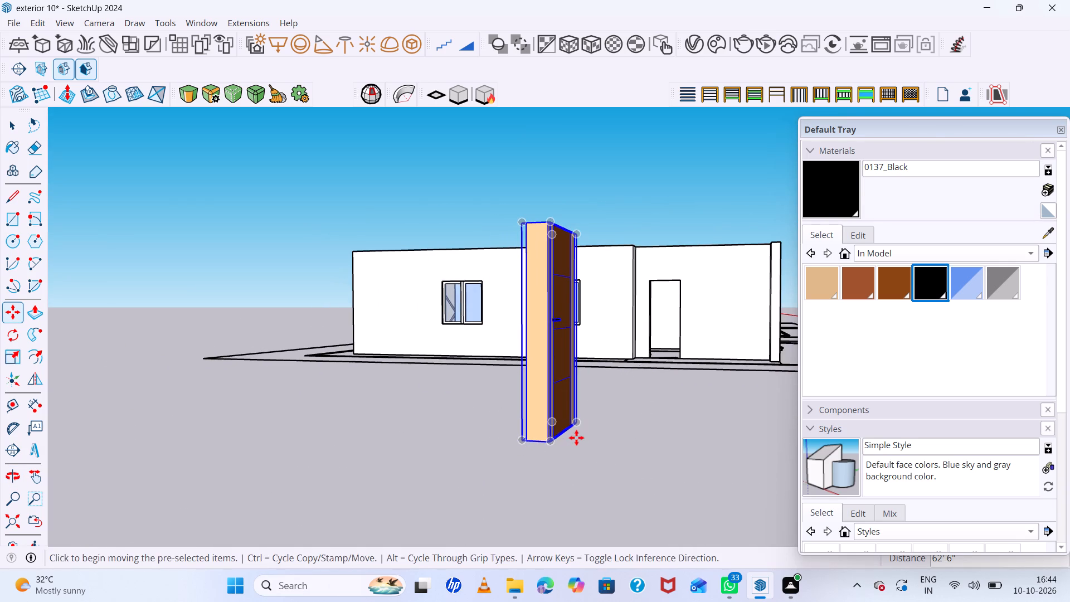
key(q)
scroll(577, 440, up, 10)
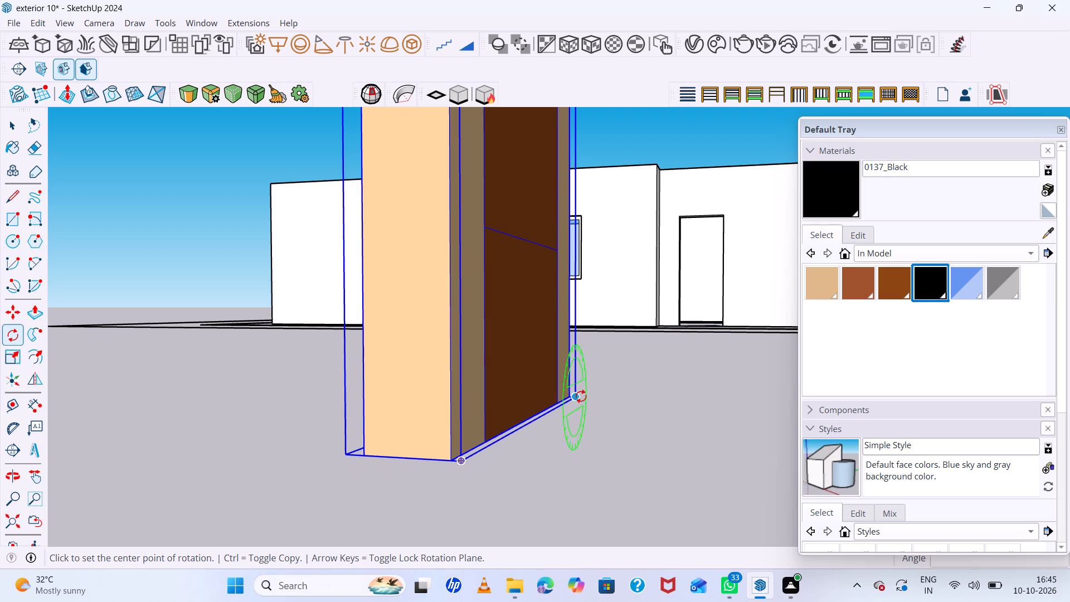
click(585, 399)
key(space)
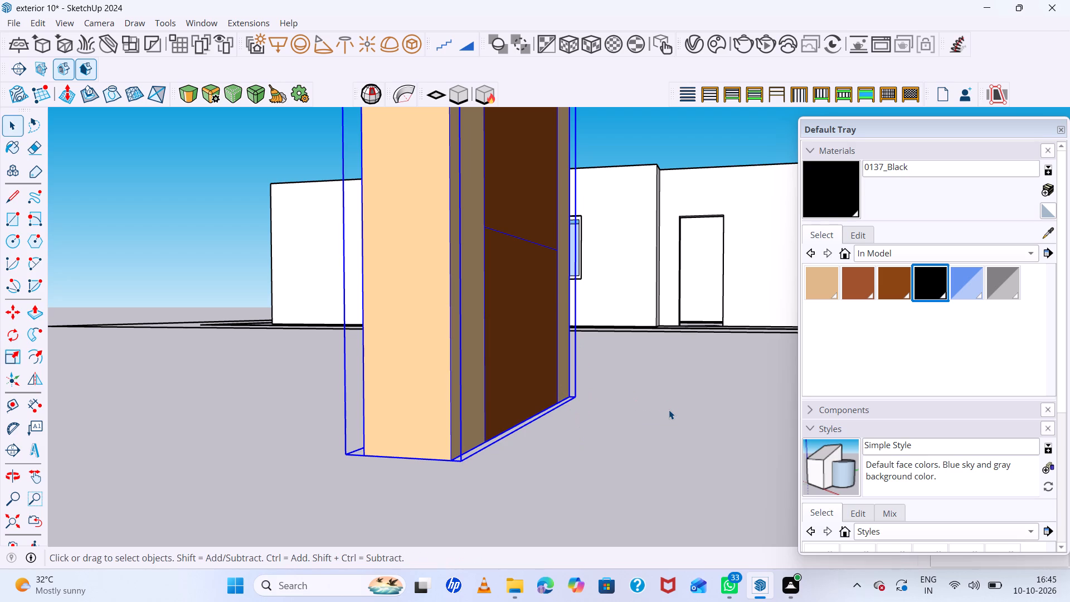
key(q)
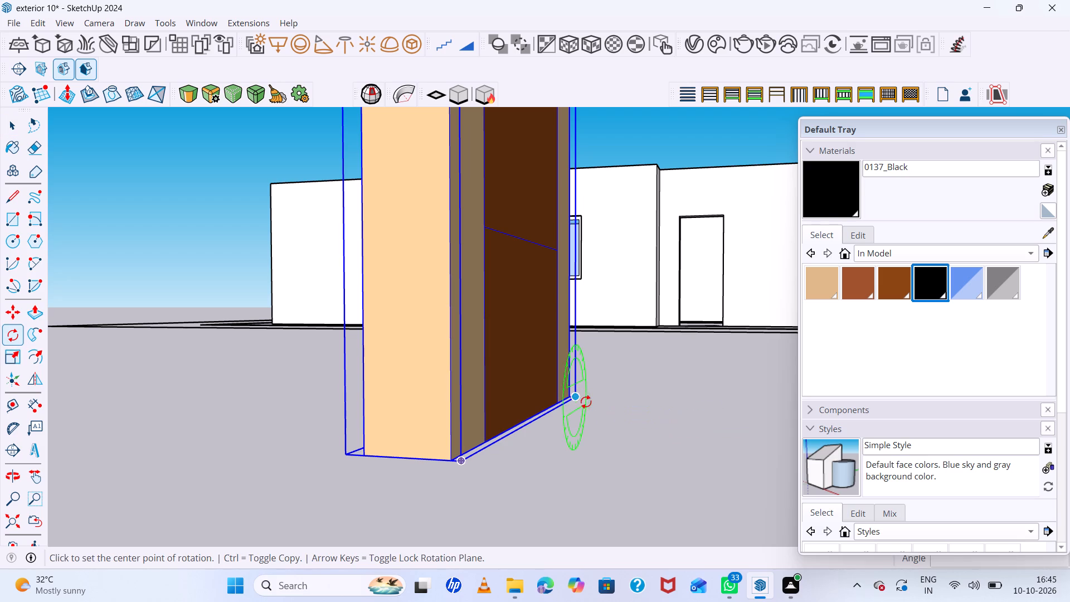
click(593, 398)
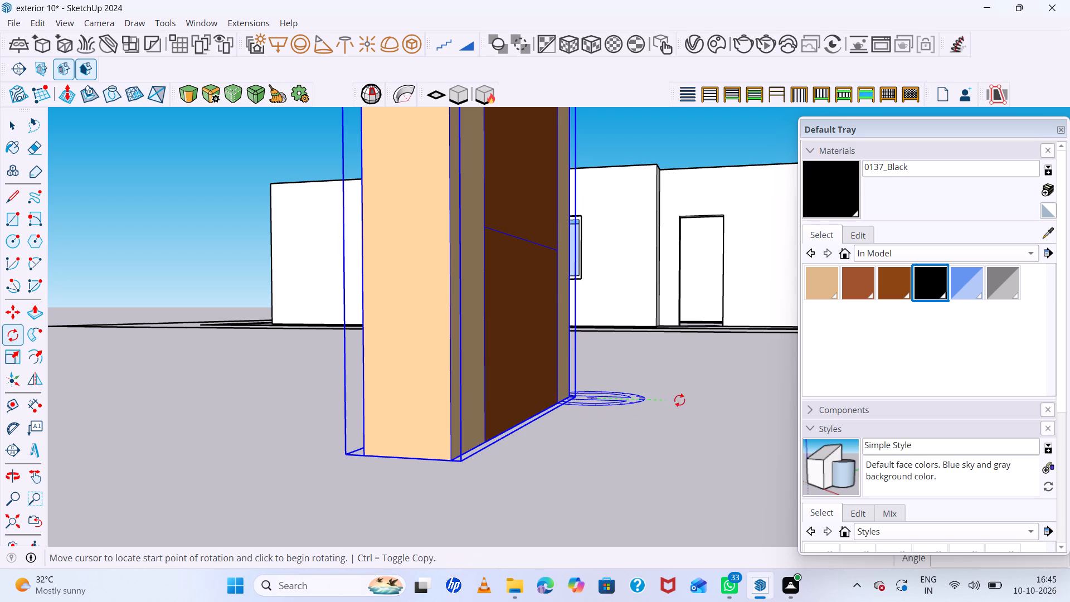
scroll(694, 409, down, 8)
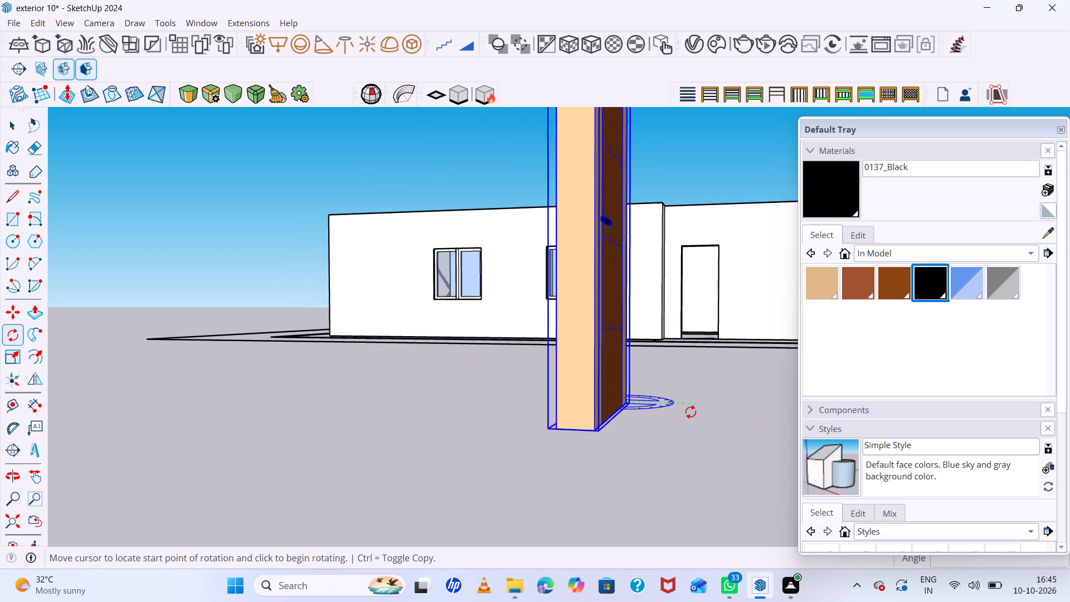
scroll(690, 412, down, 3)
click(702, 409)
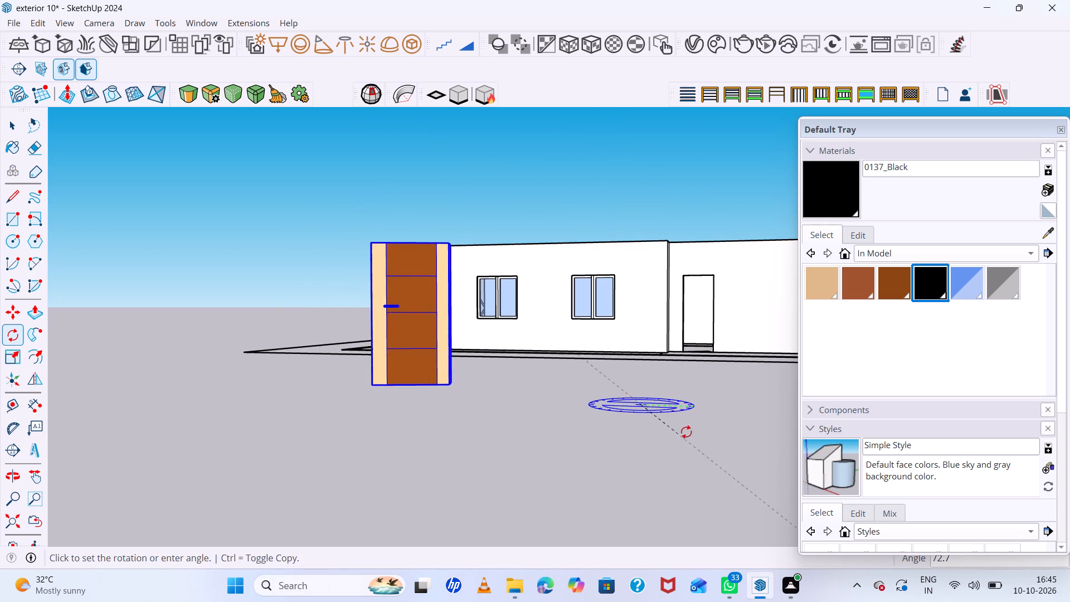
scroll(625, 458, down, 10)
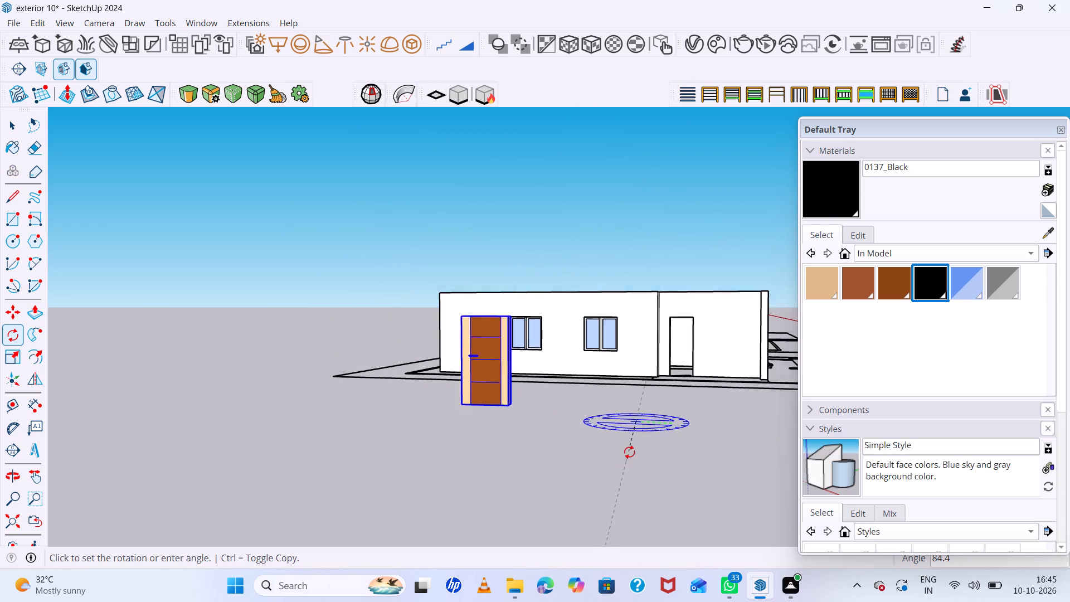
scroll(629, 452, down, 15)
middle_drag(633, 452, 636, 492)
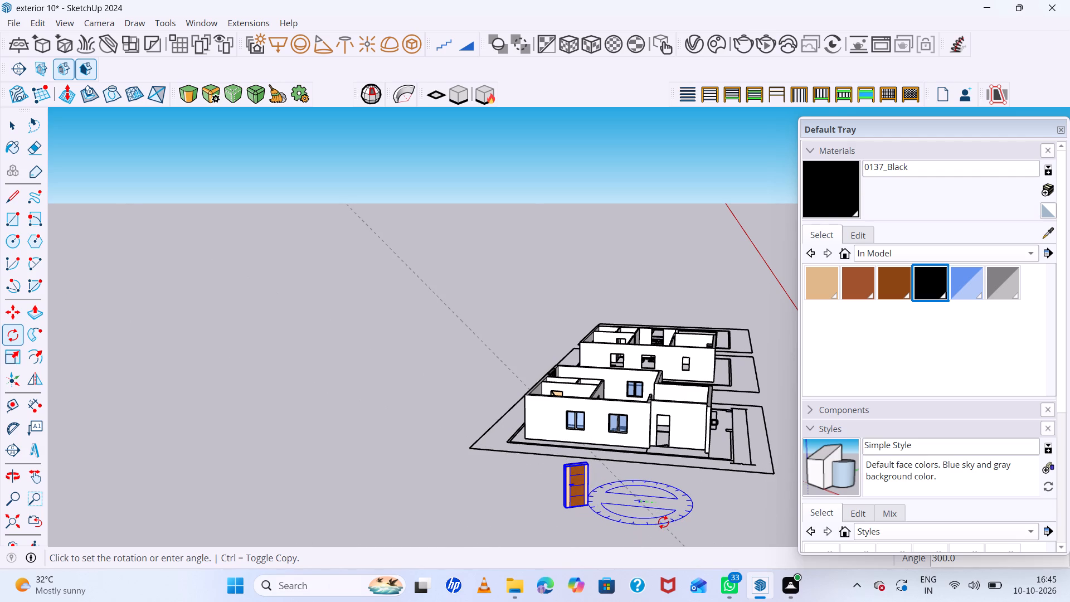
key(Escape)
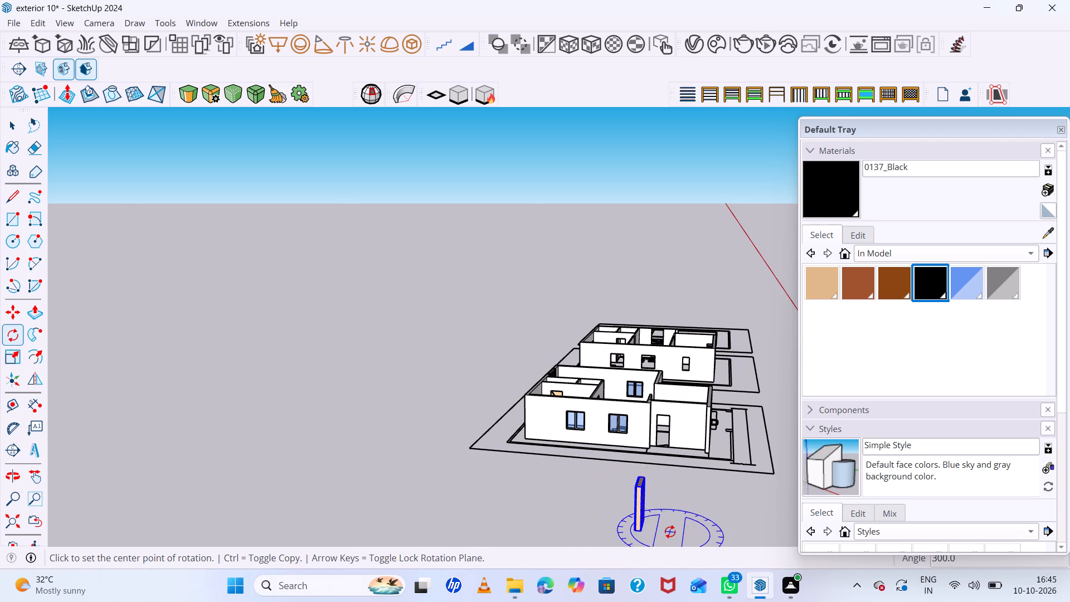
Rotate the copied panelled door 90° about the vertical axis so it lies parallel to the wall with the empty doorway.
middle_drag(670, 532, 602, 515)
scroll(508, 493, up, 13)
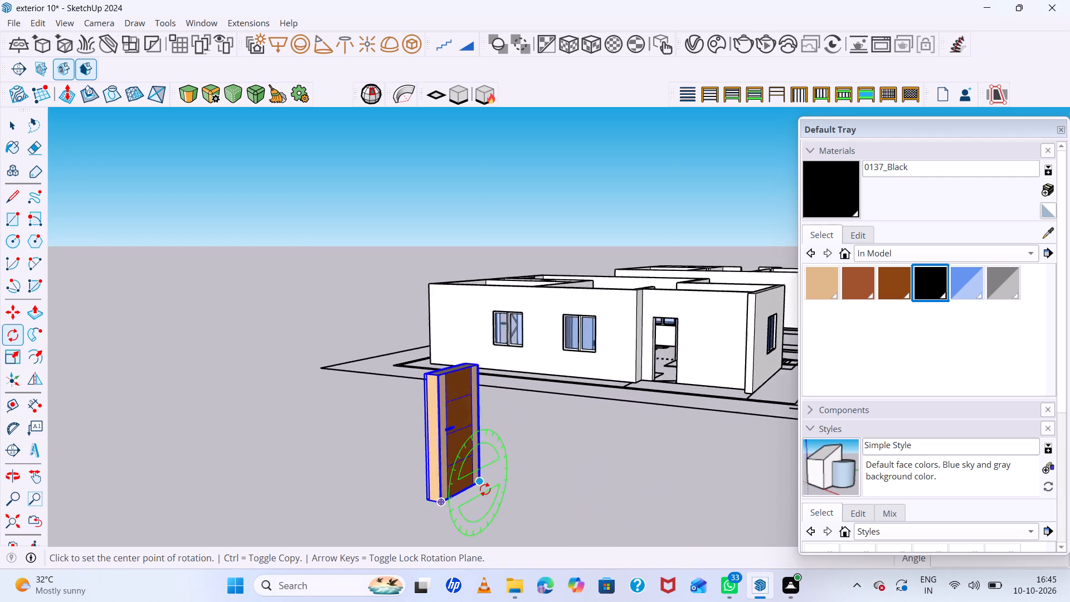
scroll(485, 489, up, 5)
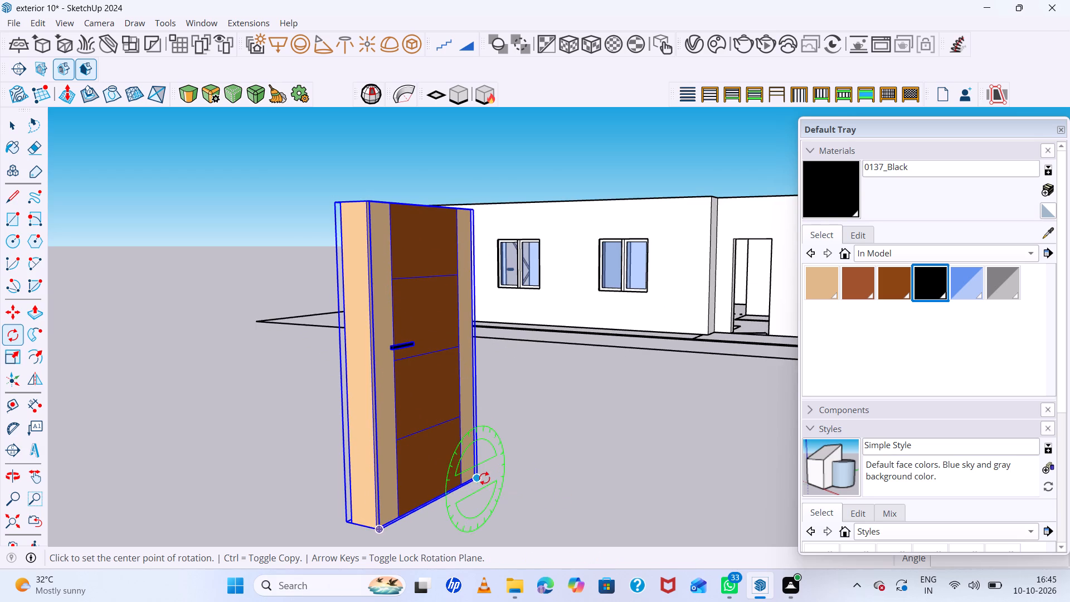
click(492, 477)
click(622, 412)
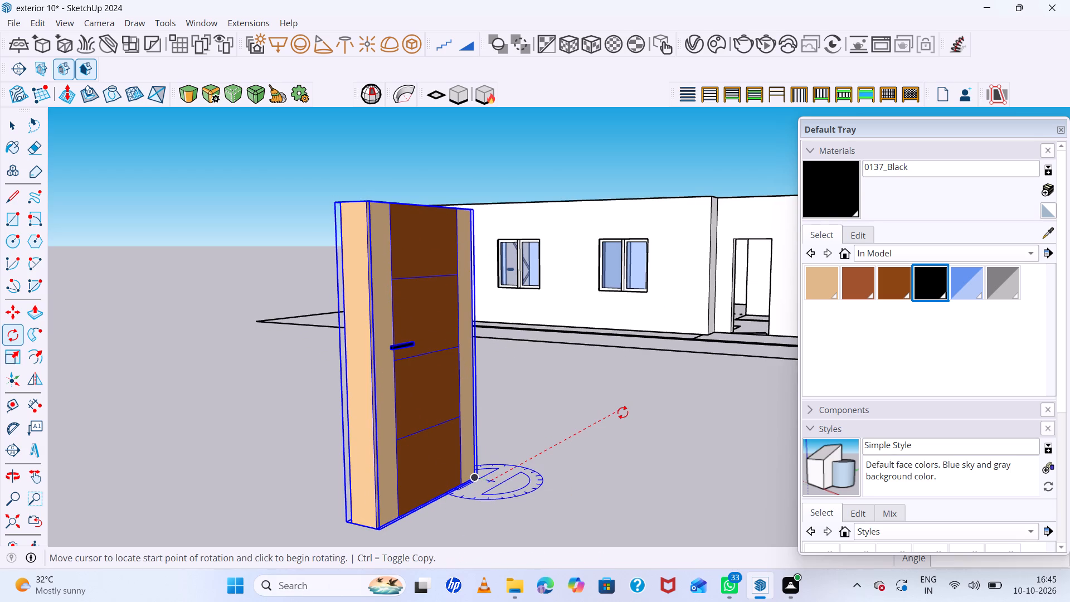
click(596, 502)
Move the rotated door about 35' 8" to the wall, then about 6" along it to seat at the empty doorway's lower corner.
key(m)
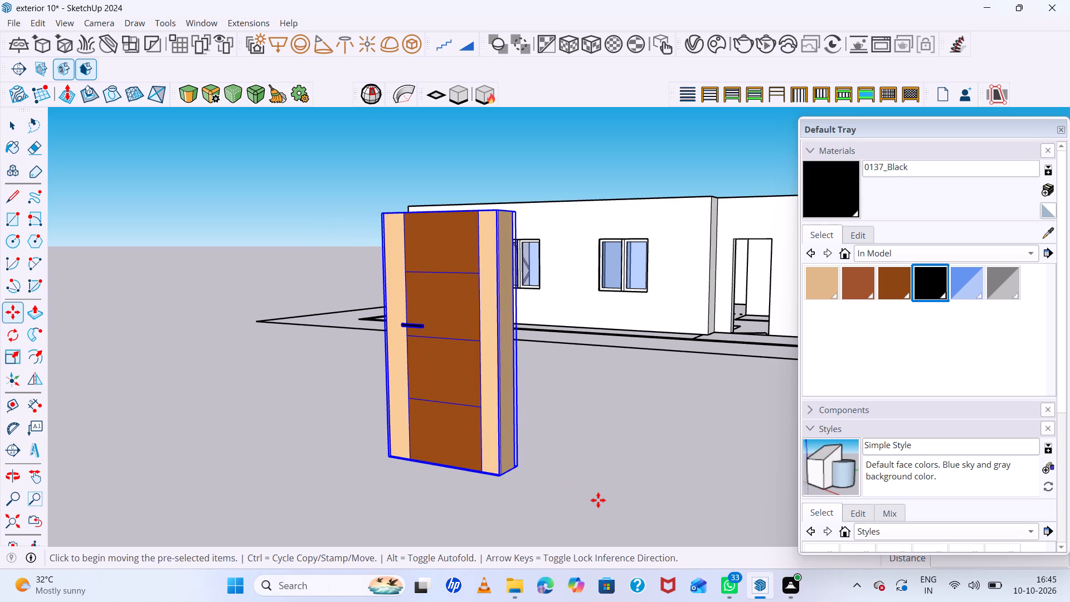
click(494, 474)
scroll(508, 473, down, 13)
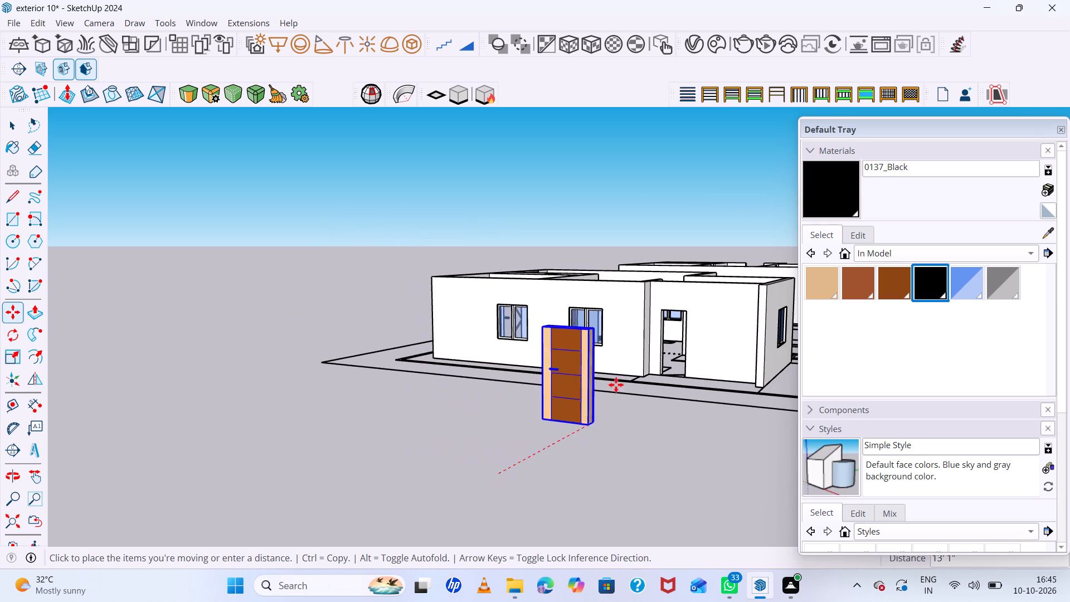
scroll(616, 383, up, 5)
scroll(684, 390, down, 2)
scroll(719, 380, up, 3)
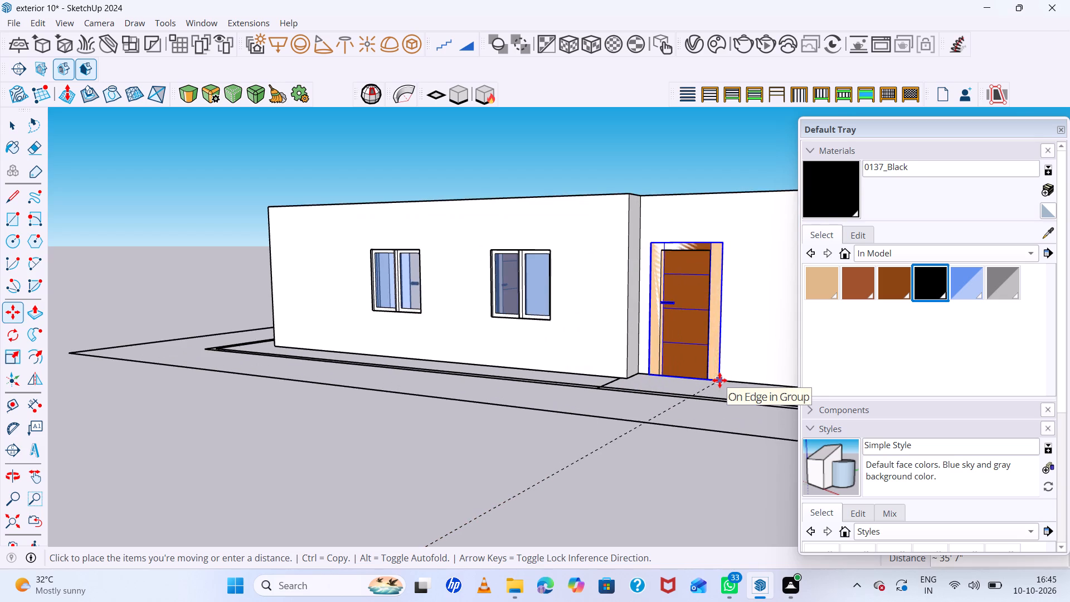
scroll(712, 383, up, 5)
middle_drag(709, 412, 769, 440)
middle_drag(769, 440, 692, 488)
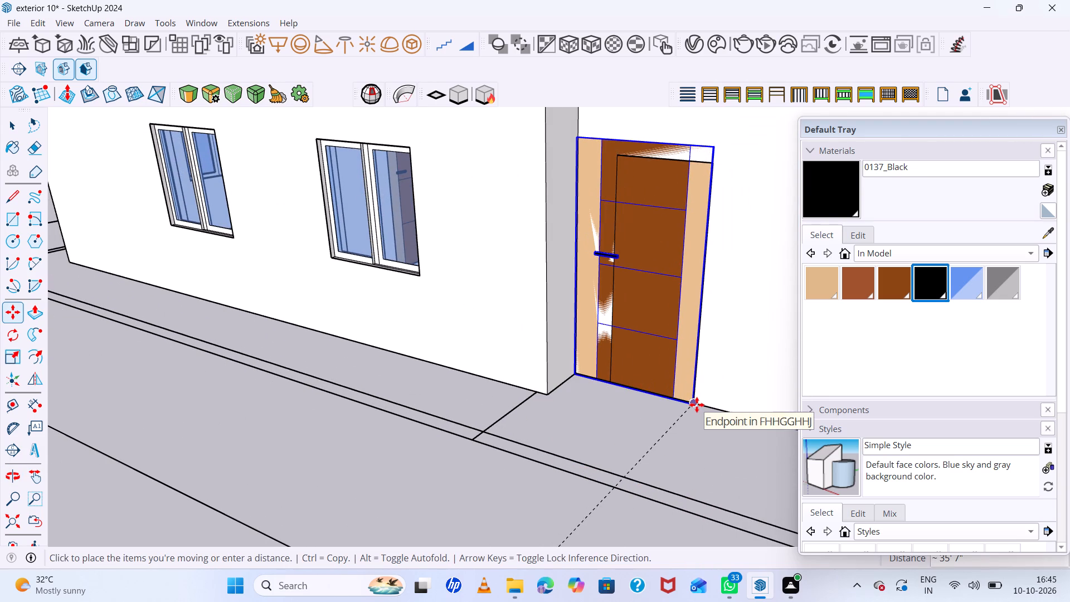
click(750, 428)
scroll(643, 399, up, 2)
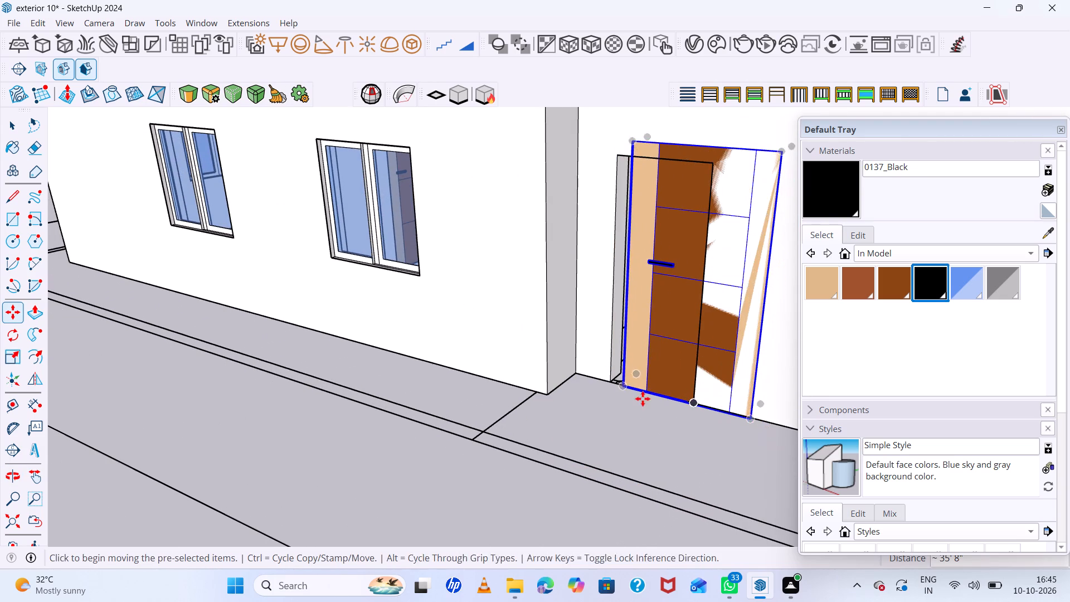
scroll(643, 399, up, 20)
scroll(643, 399, up, 3)
click(612, 374)
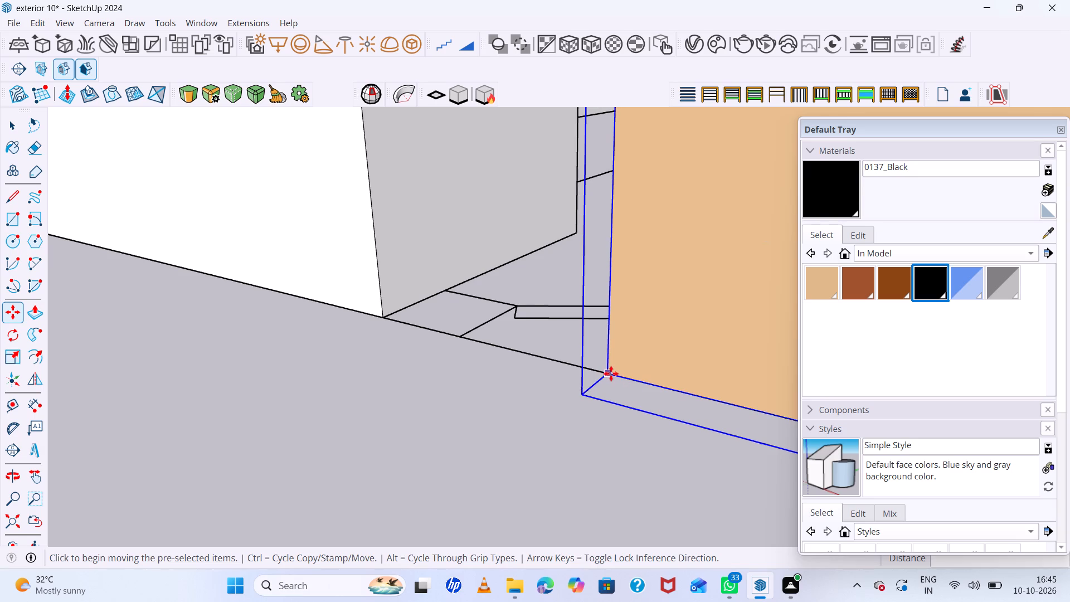
click(387, 317)
Scale the door to about 0.69 of its width and 0.92 of its thickness to match the doorway's side edge.
scroll(354, 362, down, 20)
scroll(354, 362, down, 10)
scroll(521, 395, up, 1)
middle_drag(523, 396, 528, 411)
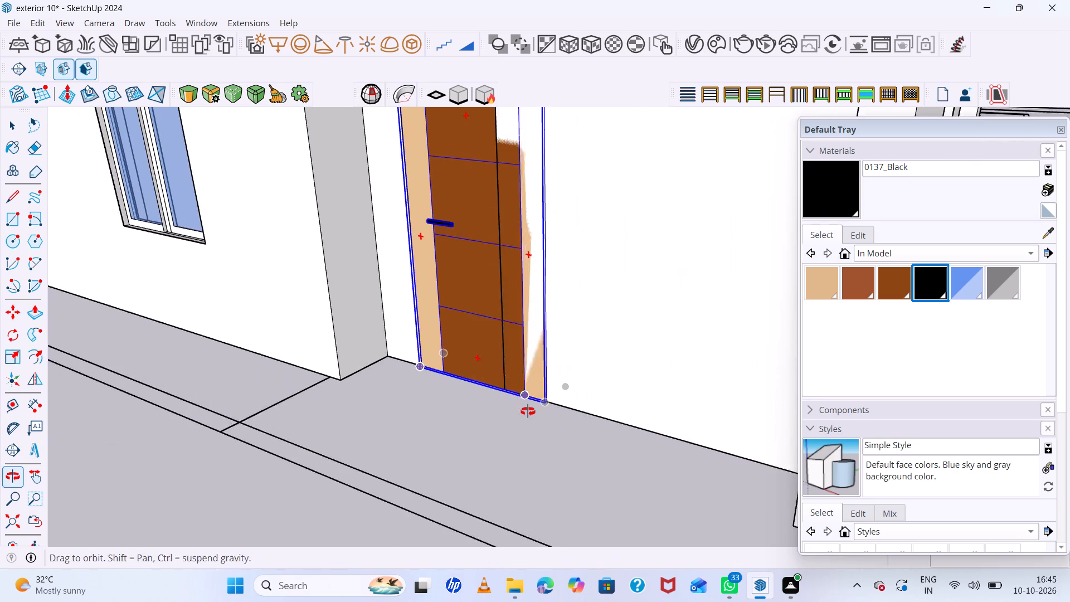
middle_drag(528, 411, 528, 412)
key(s)
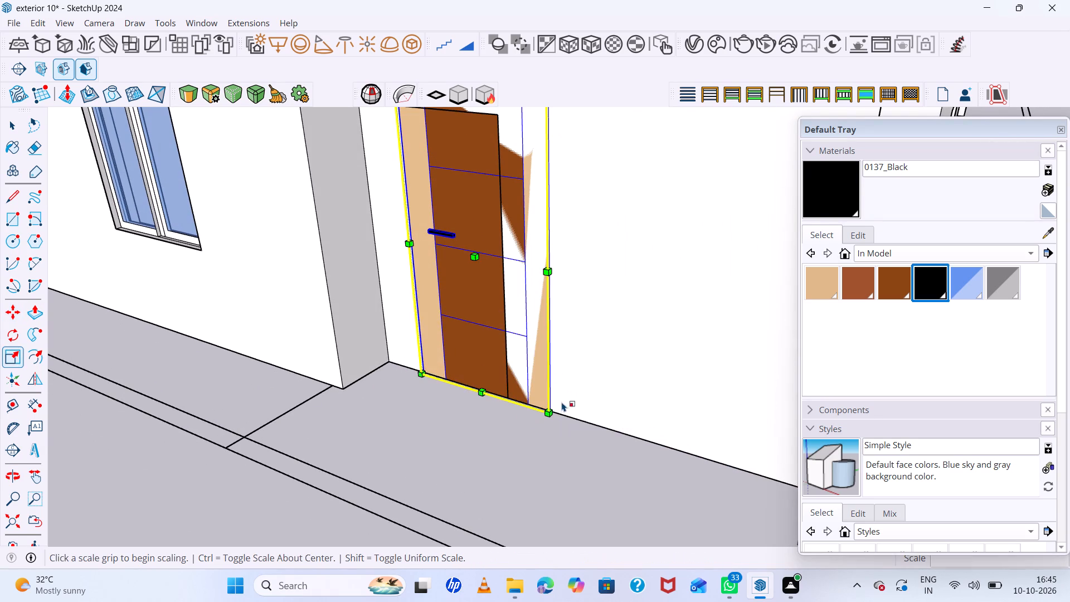
click(549, 271)
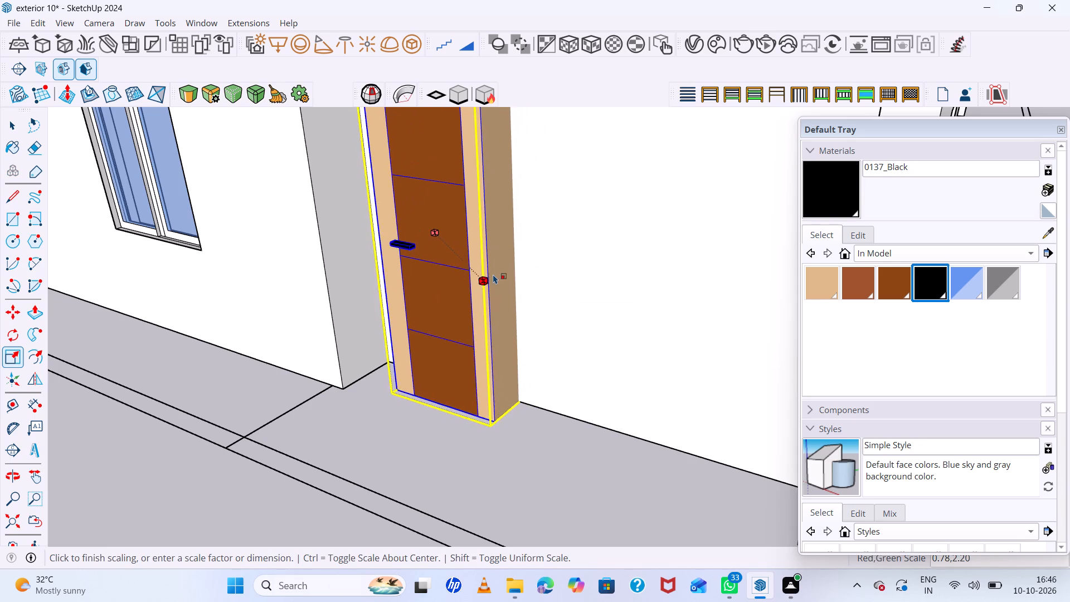
click(501, 261)
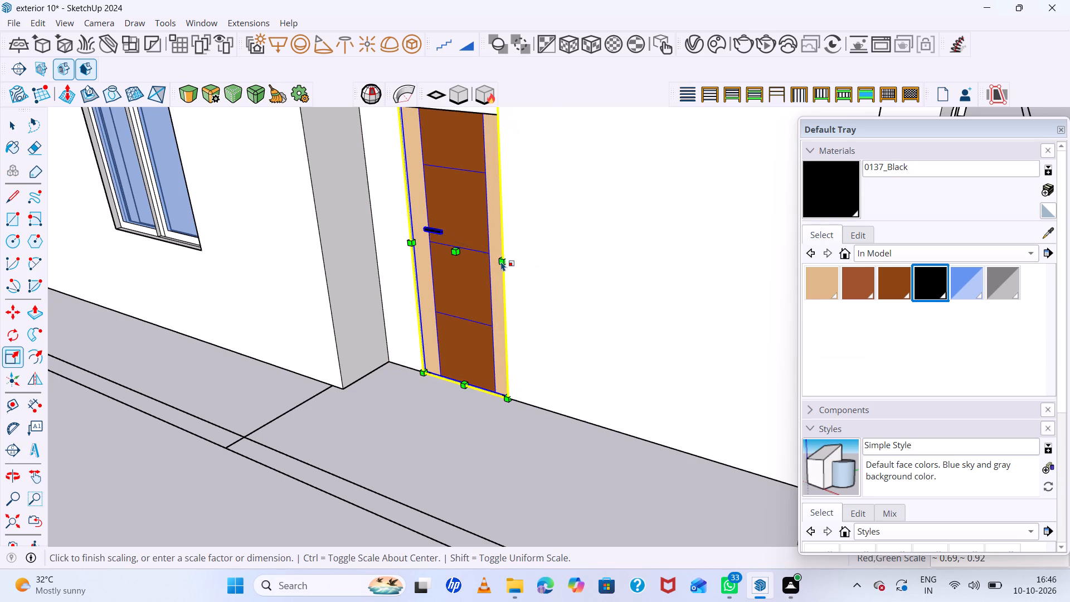
Scale the door's height down from its top edge to meet the head of the doorway.
scroll(495, 346, down, 8)
scroll(481, 230, up, 6)
scroll(432, 178, up, 4)
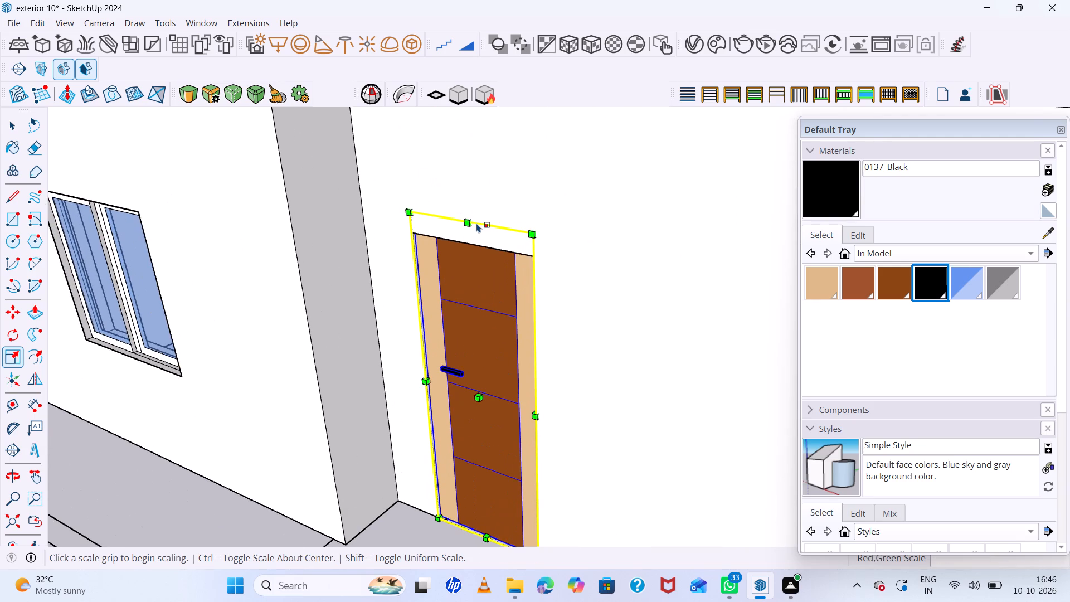
click(469, 220)
click(469, 254)
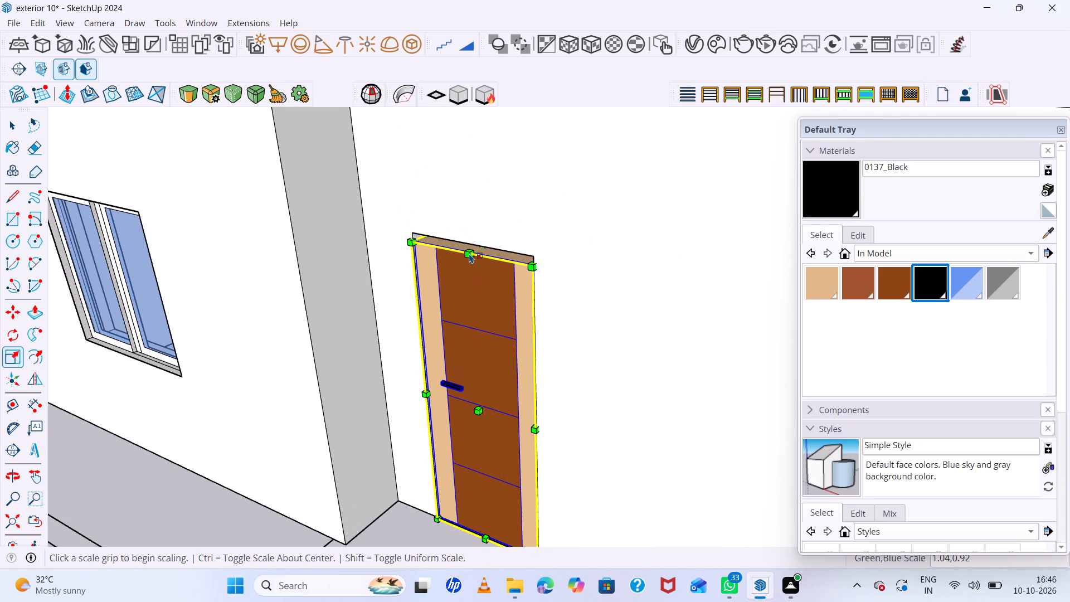
click(469, 254)
click(472, 247)
Inspect the fitted door's position within the wall from above and inside the room, and clear its selection.
scroll(451, 265, down, 12)
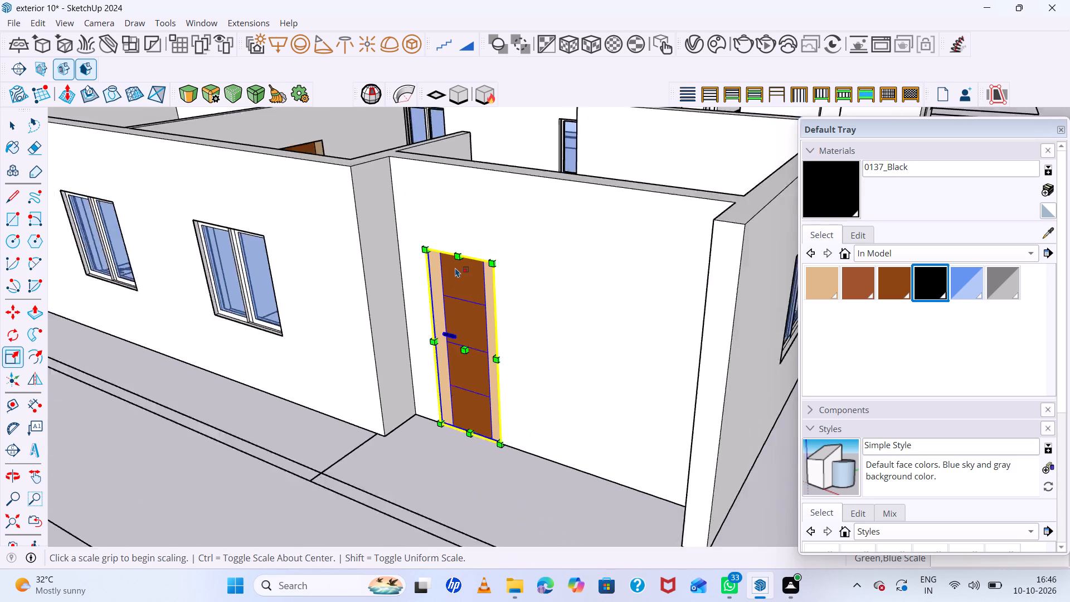
scroll(455, 268, down, 1)
middle_drag(453, 266, 394, 461)
scroll(457, 382, up, 12)
scroll(446, 355, down, 7)
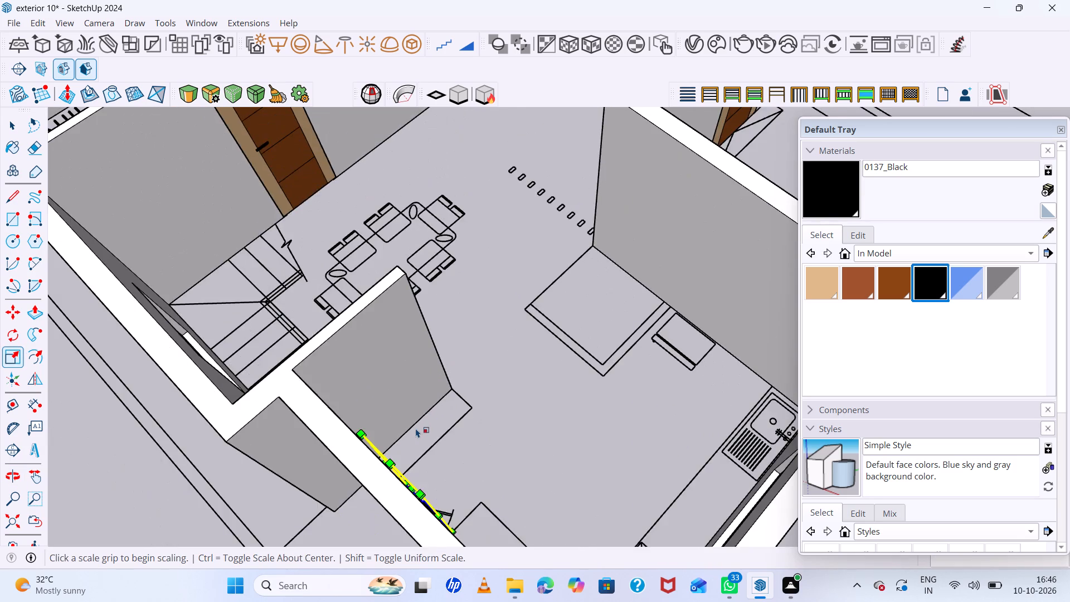
scroll(416, 428, up, 6)
scroll(416, 429, down, 5)
middle_drag(403, 455, 381, 495)
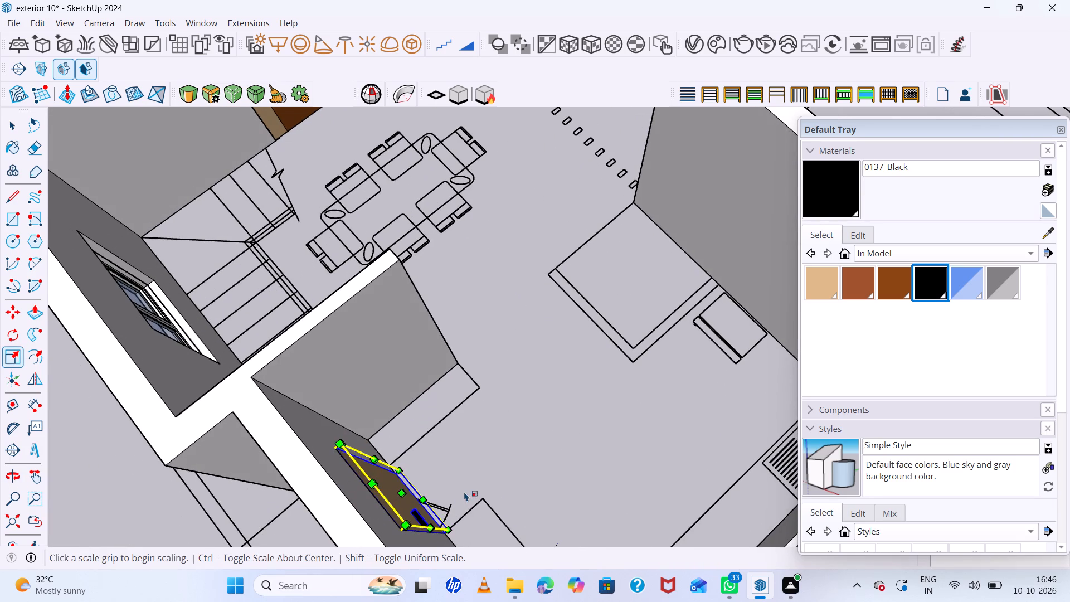
key(space)
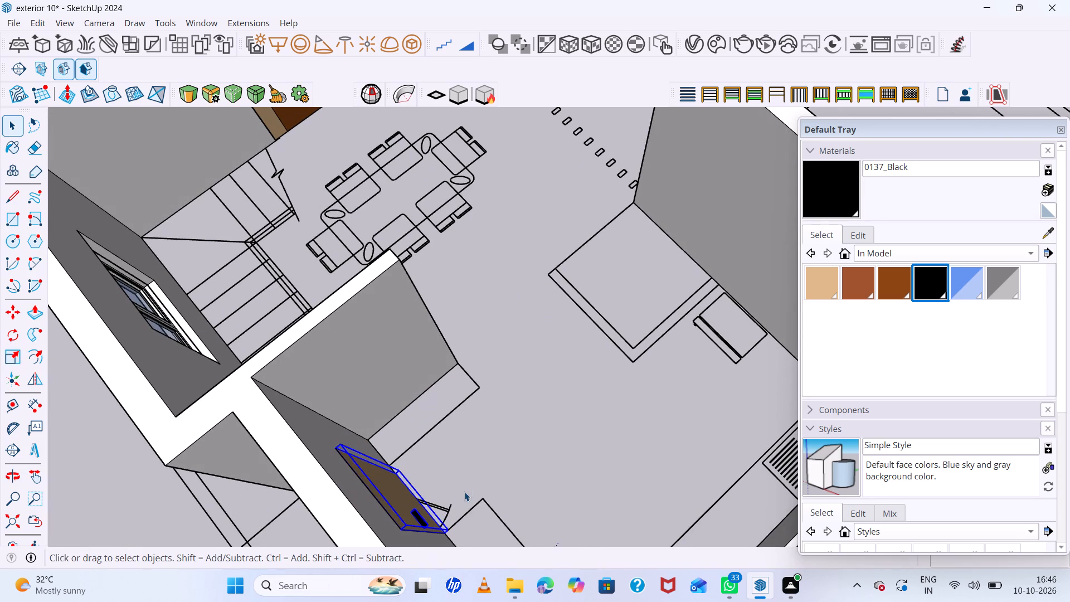
click(464, 492)
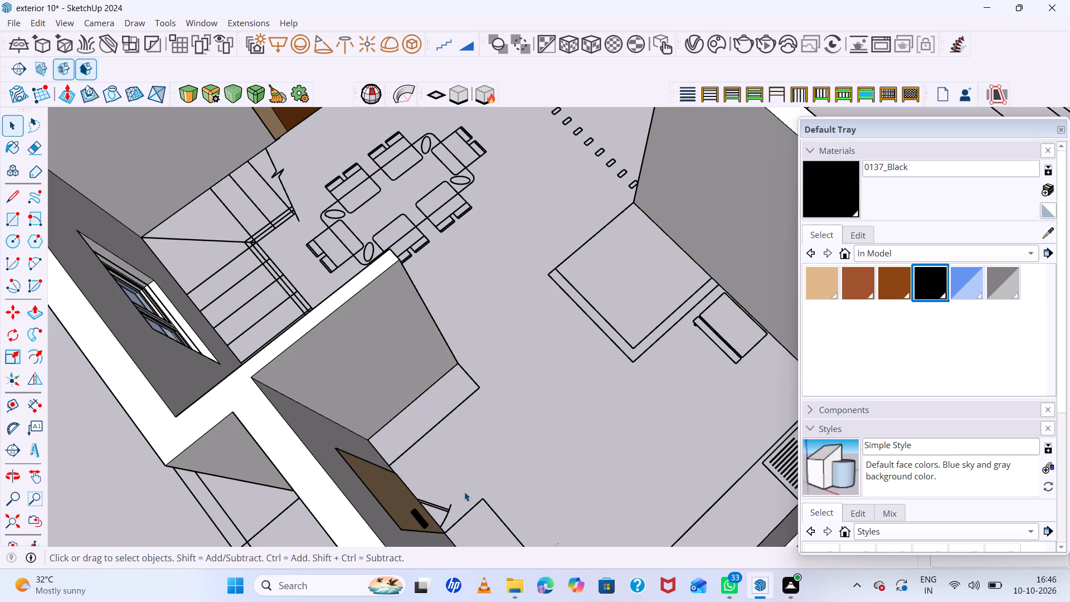
Examine the house's outer walls and rooms from several sides, checking the fitted doors and windows for openings still empty.
scroll(481, 411, down, 14)
middle_drag(479, 486, 580, 288)
scroll(512, 383, up, 2)
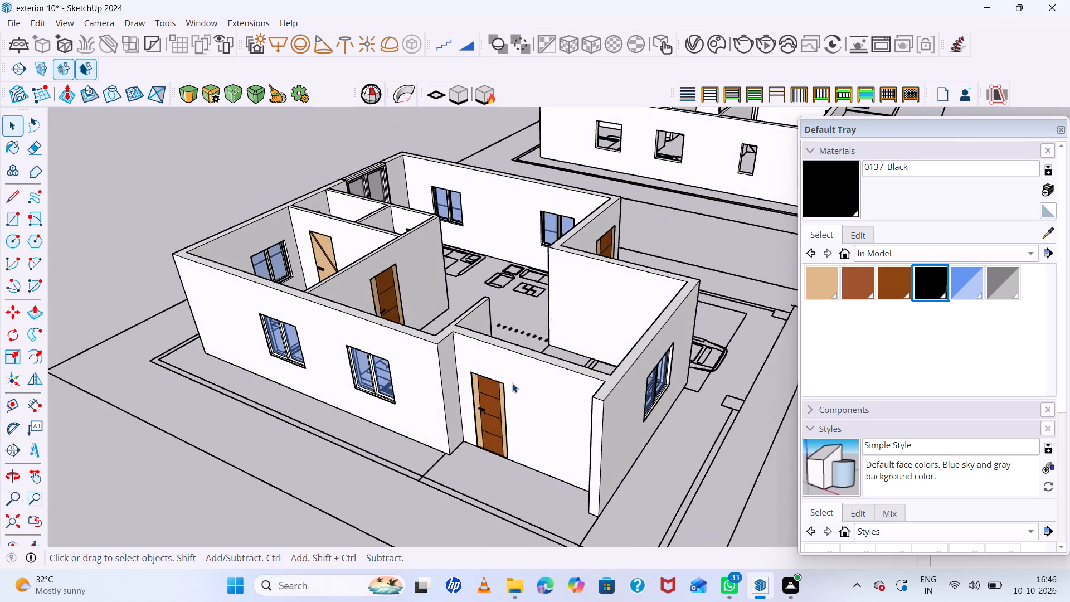
scroll(512, 383, up, 4)
middle_drag(514, 383, 670, 319)
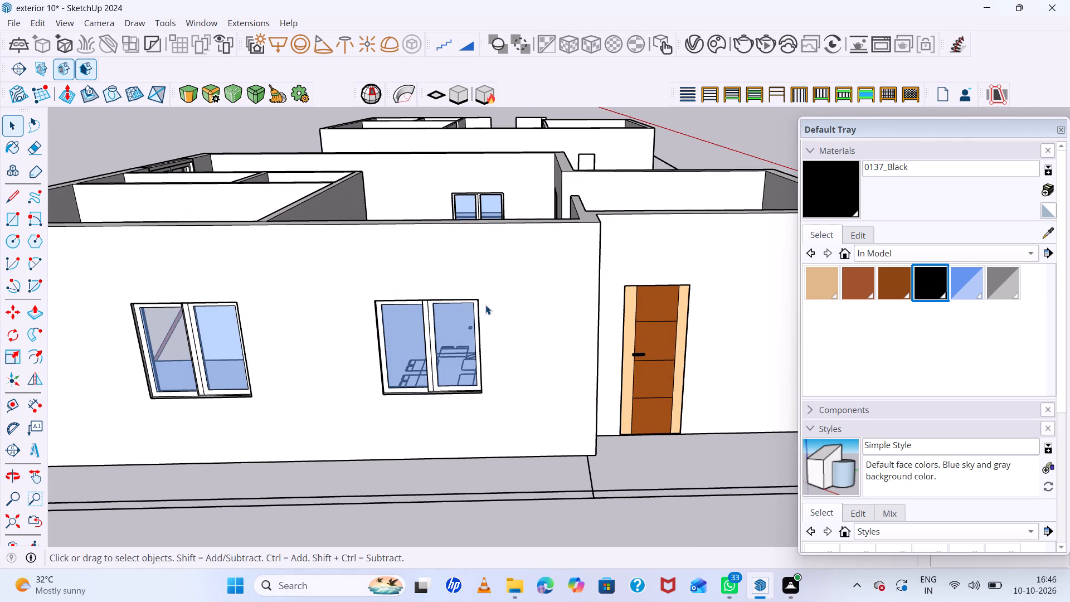
scroll(485, 304, down, 15)
middle_drag(546, 302, 239, 488)
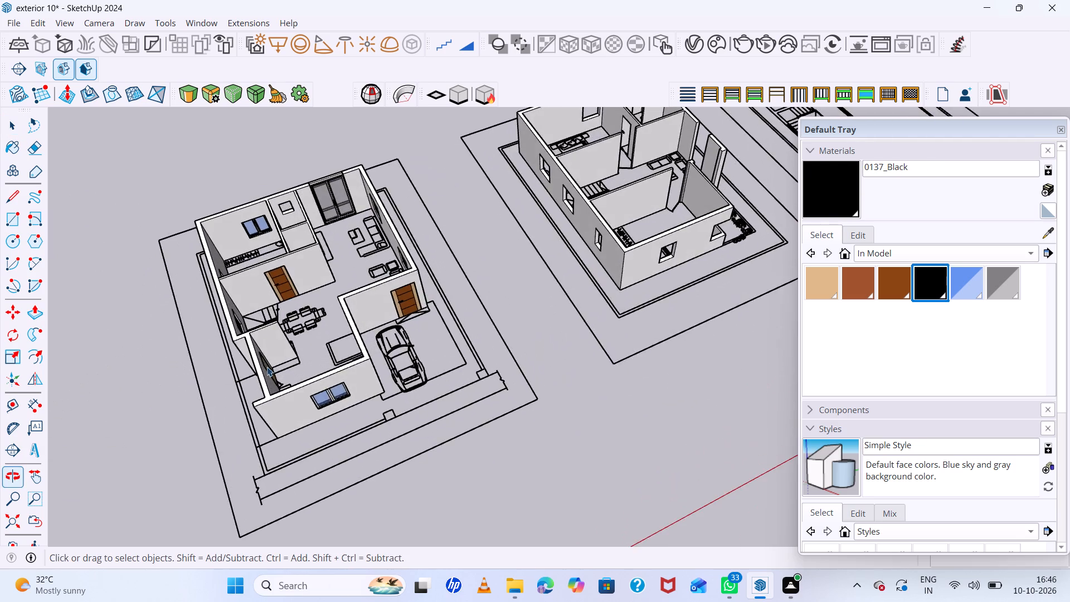
scroll(311, 195, up, 19)
middle_drag(261, 237, 578, 131)
scroll(575, 138, down, 4)
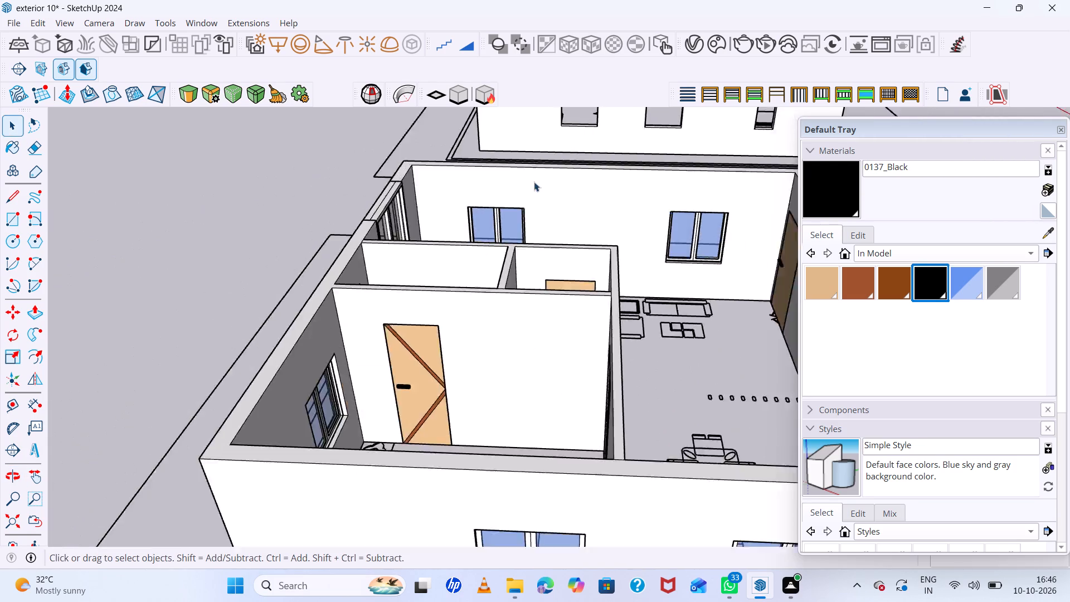
scroll(534, 182, down, 9)
middle_drag(564, 201, 814, 211)
scroll(607, 221, up, 14)
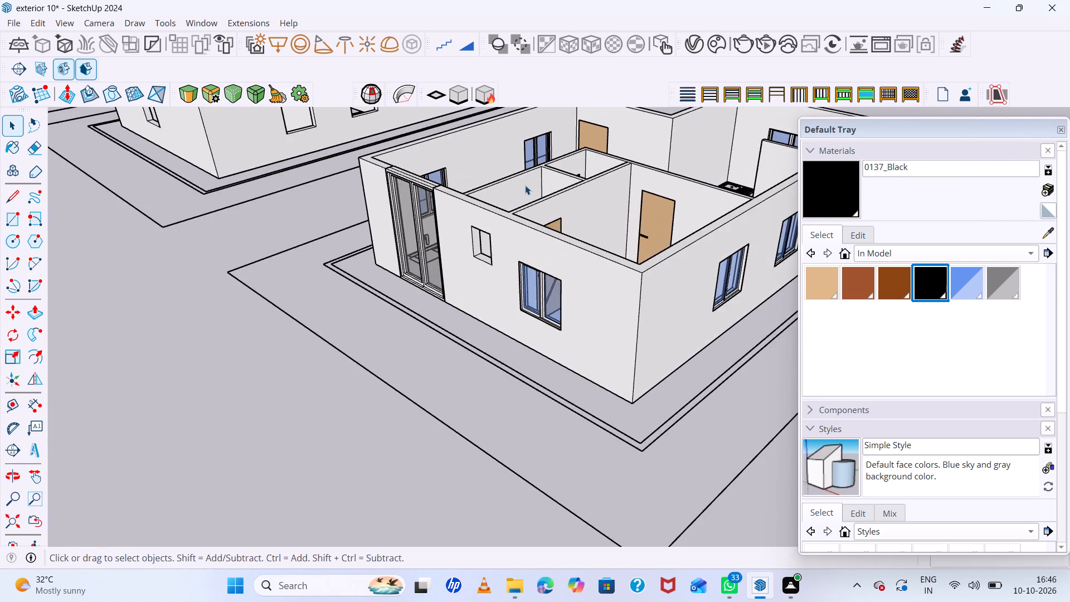
scroll(525, 185, down, 14)
middle_drag(585, 214, 371, 231)
scroll(535, 169, up, 9)
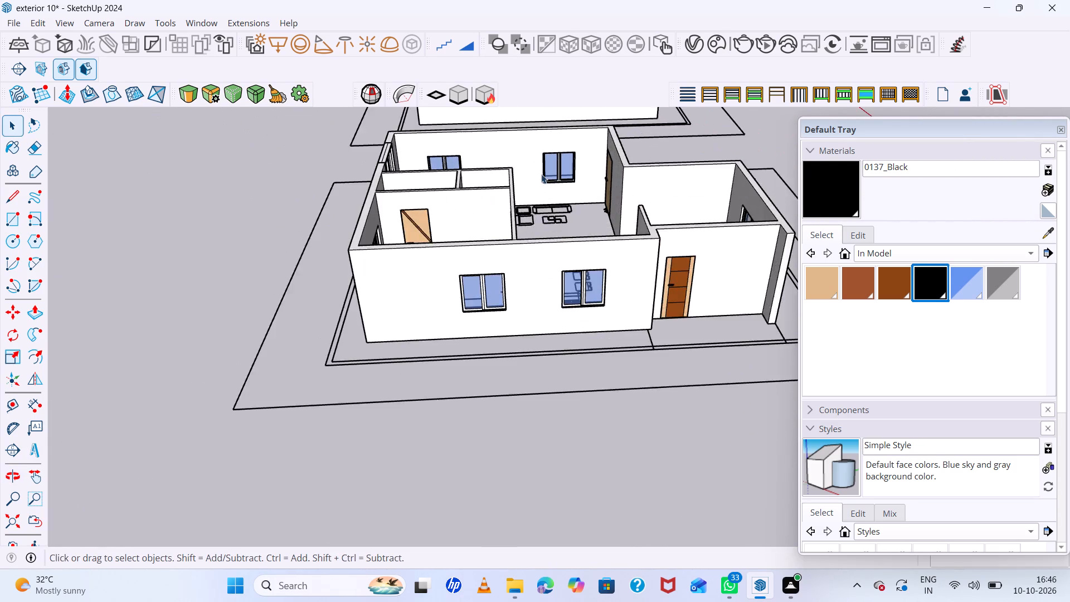
scroll(541, 174, up, 4)
middle_drag(468, 220, 577, 120)
scroll(503, 192, up, 1)
scroll(517, 153, down, 14)
middle_drag(453, 210, 593, 213)
scroll(594, 182, up, 20)
scroll(594, 182, up, 12)
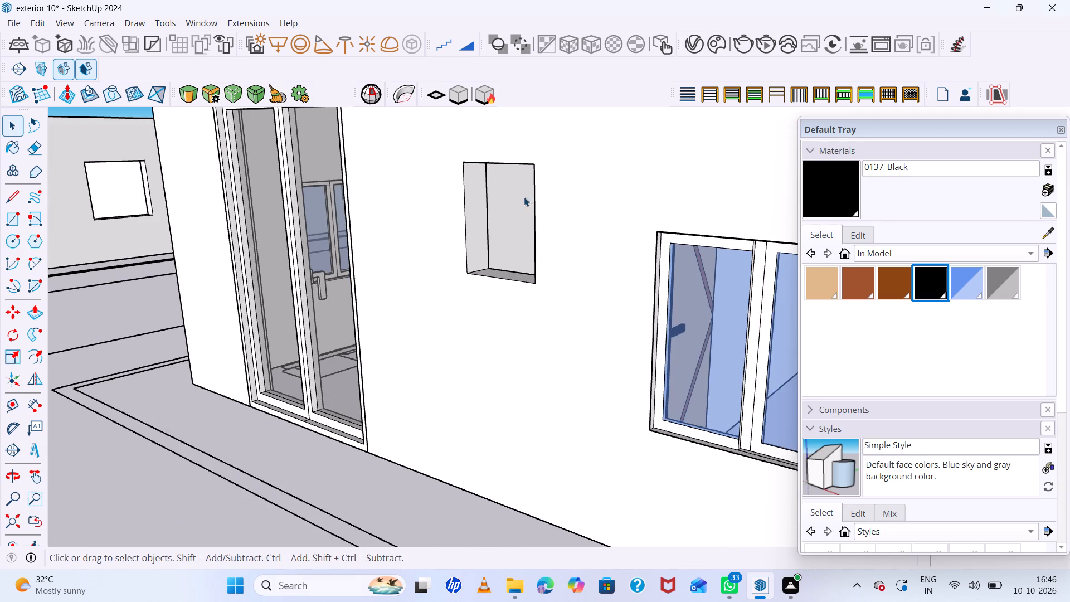
scroll(513, 188, down, 4)
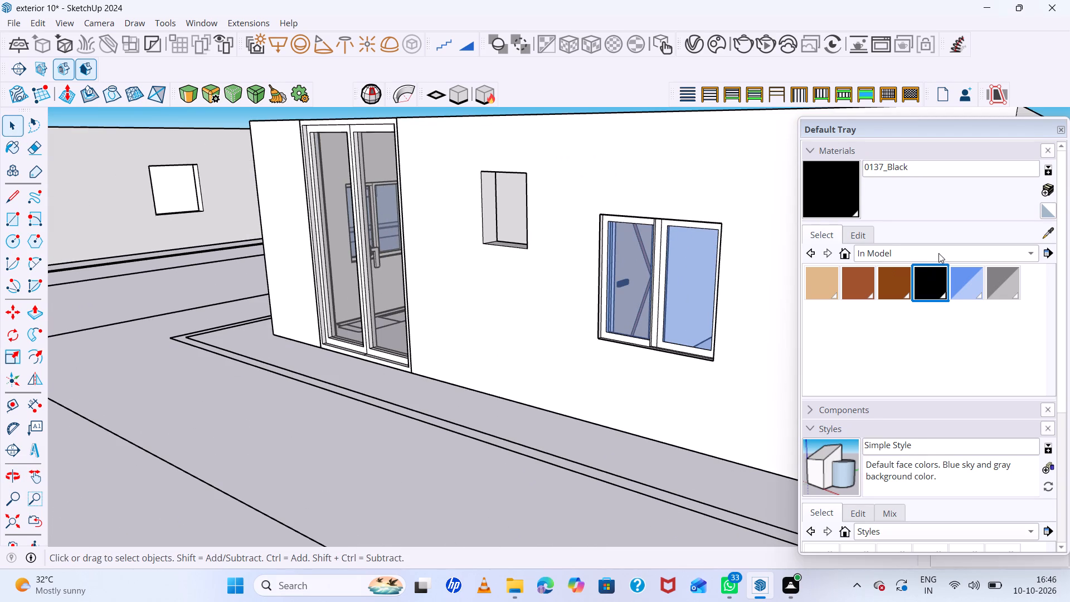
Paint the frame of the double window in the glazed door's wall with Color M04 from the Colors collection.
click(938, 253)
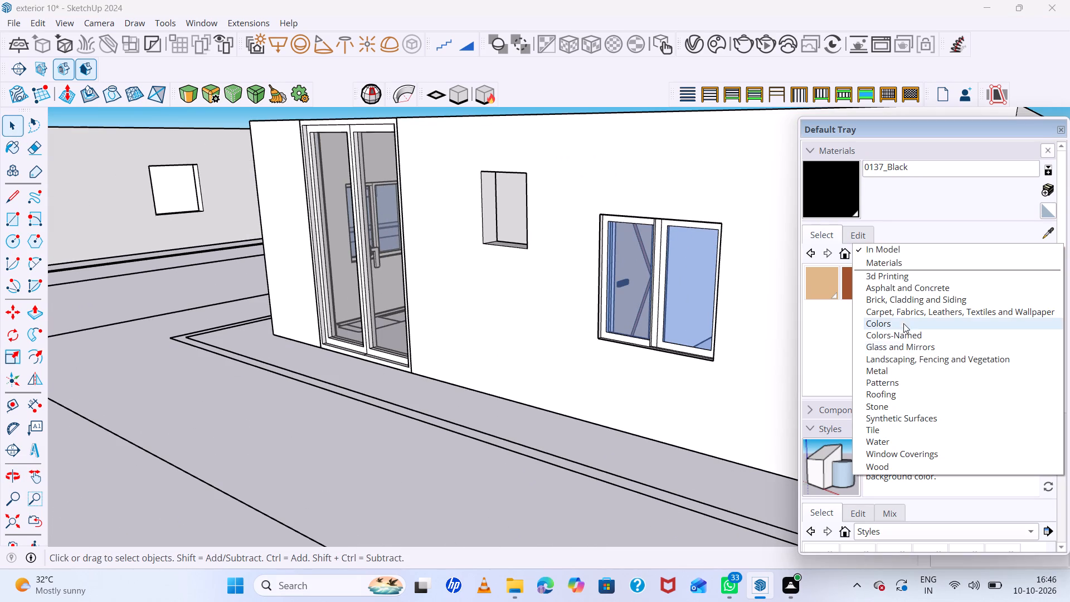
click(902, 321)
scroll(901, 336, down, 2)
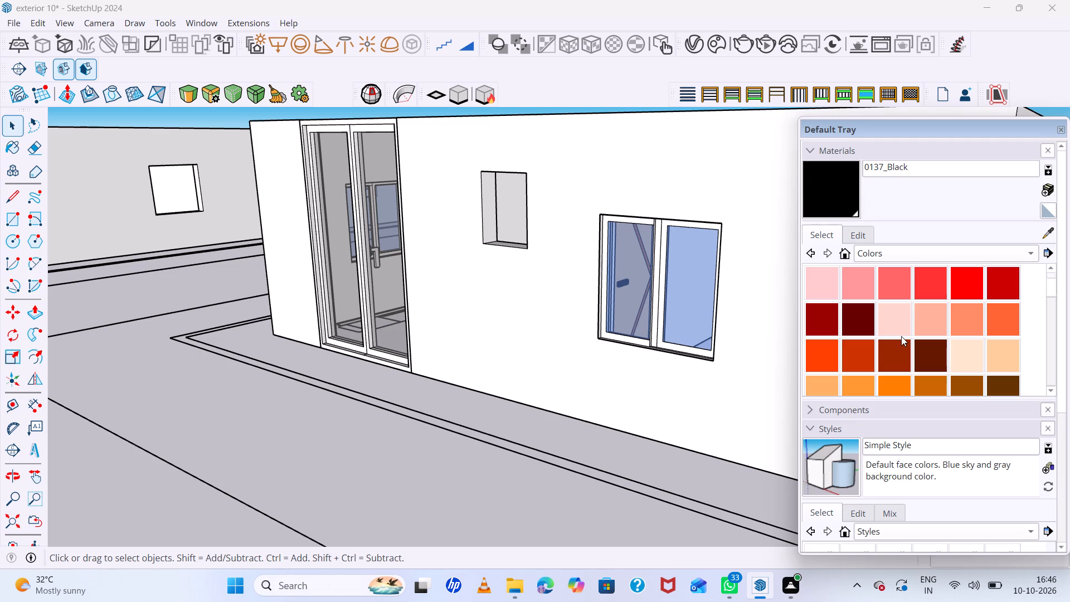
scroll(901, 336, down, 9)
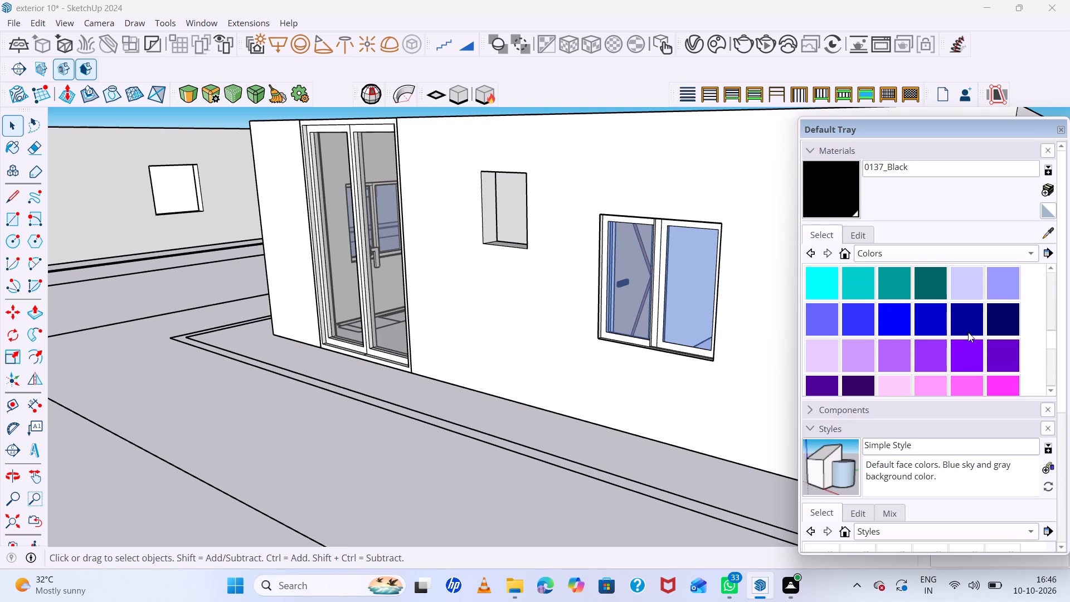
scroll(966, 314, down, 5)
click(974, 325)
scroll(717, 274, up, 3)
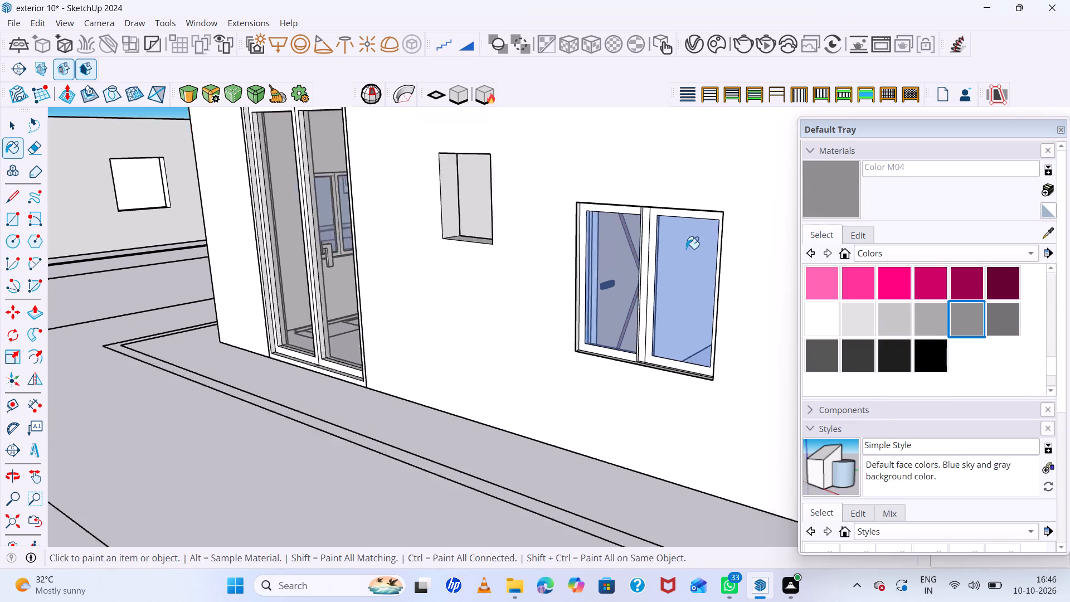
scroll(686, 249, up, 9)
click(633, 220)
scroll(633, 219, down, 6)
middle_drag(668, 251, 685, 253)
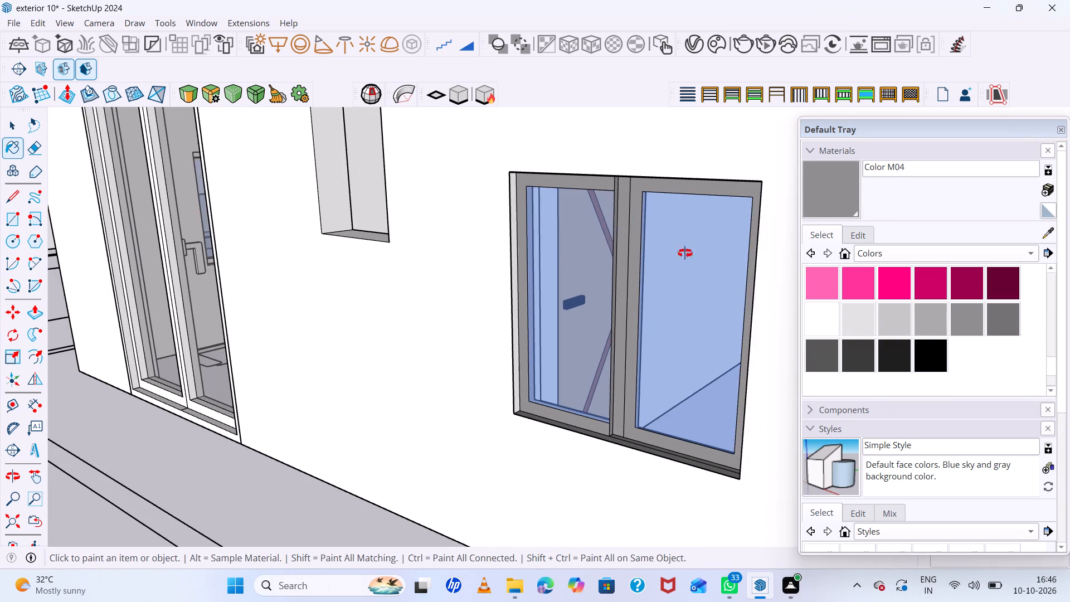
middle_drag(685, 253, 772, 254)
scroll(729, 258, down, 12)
Paint the double window's frame in the glazed door's wall with the lighter gray Color M03.
click(933, 327)
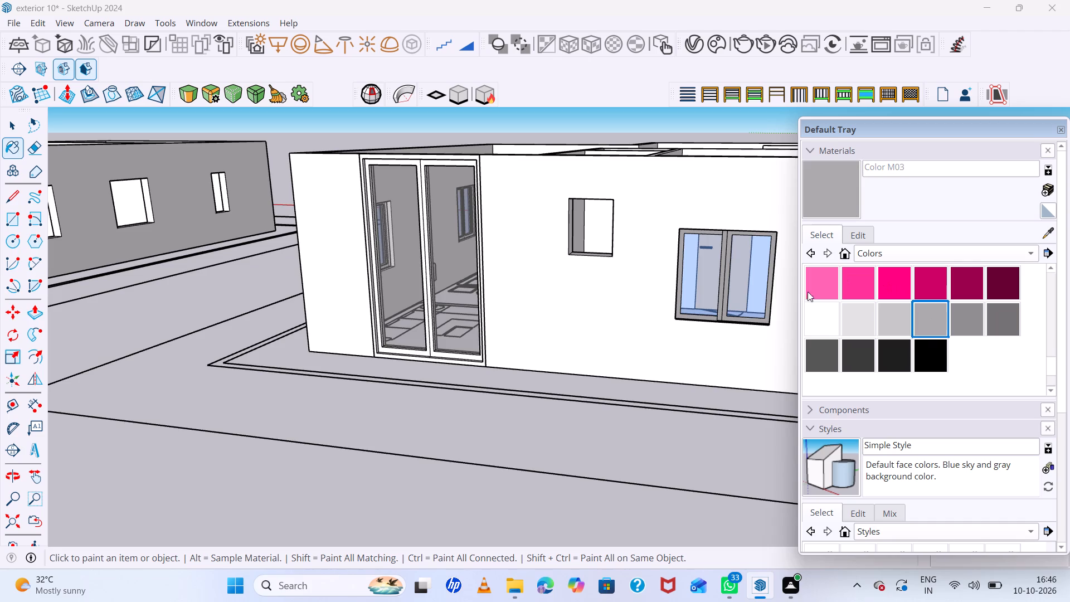
scroll(753, 265, up, 6)
click(706, 241)
scroll(716, 284, down, 3)
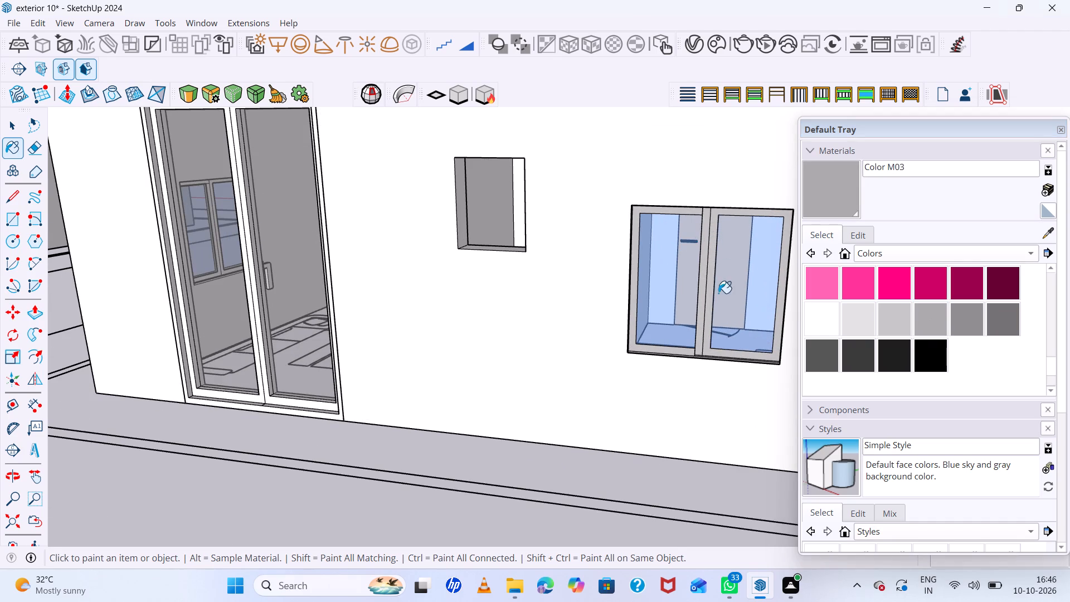
Paint the frame of the glazed double door with Color M03.
scroll(718, 293, down, 2)
scroll(579, 201, up, 9)
scroll(638, 217, down, 12)
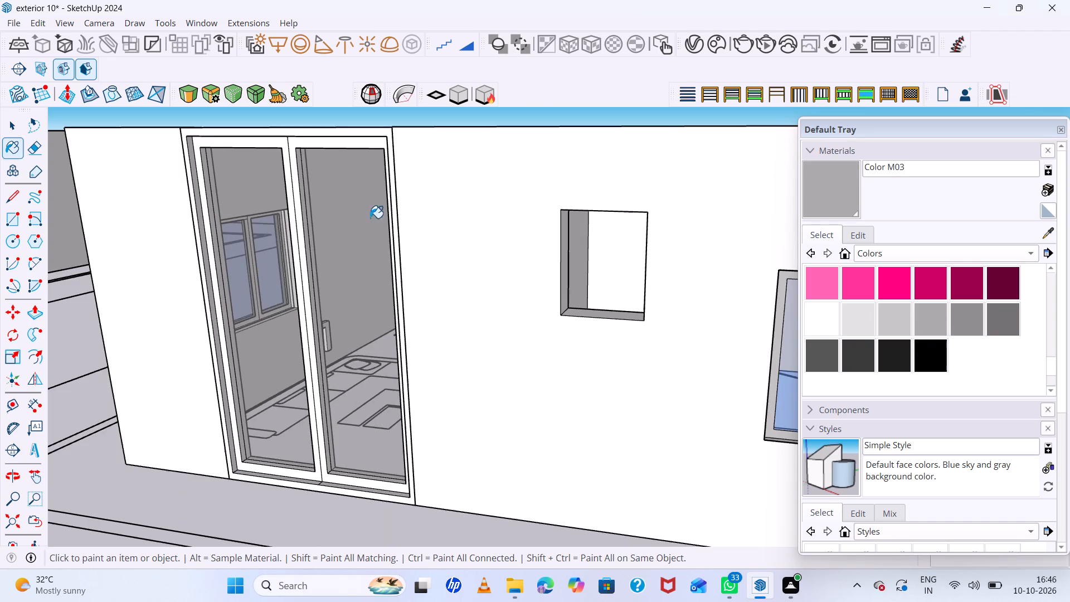
scroll(336, 221, up, 5)
click(291, 247)
scroll(291, 247, down, 13)
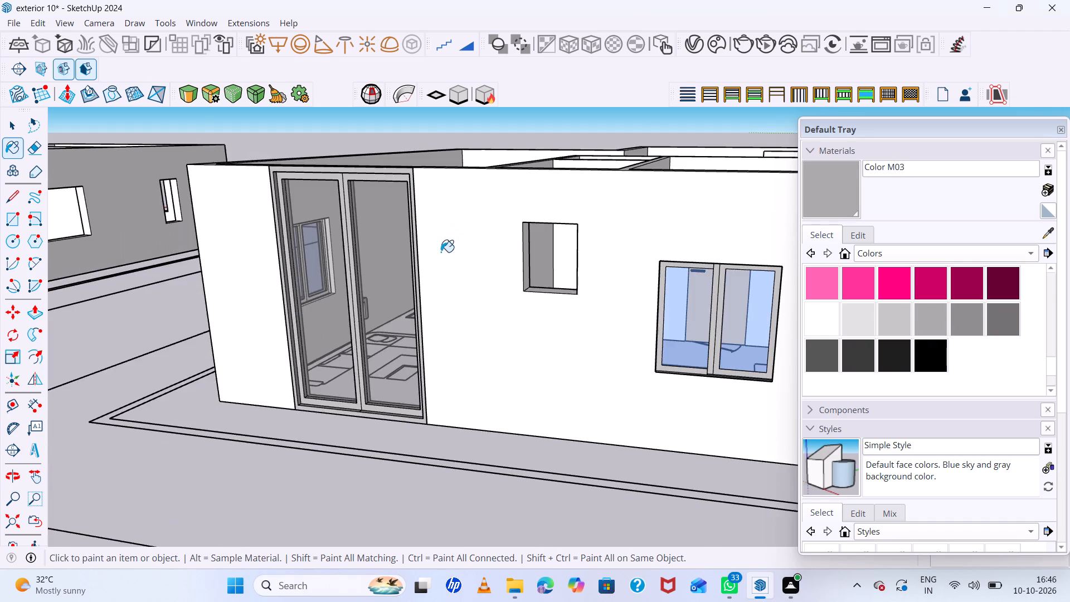
Paint the two window frames on the long outer wall around the corner from the glazed door with Color M03.
middle_drag(497, 254, 811, 254)
scroll(325, 290, up, 5)
middle_drag(298, 291, 401, 231)
scroll(401, 231, down, 1)
scroll(330, 278, up, 5)
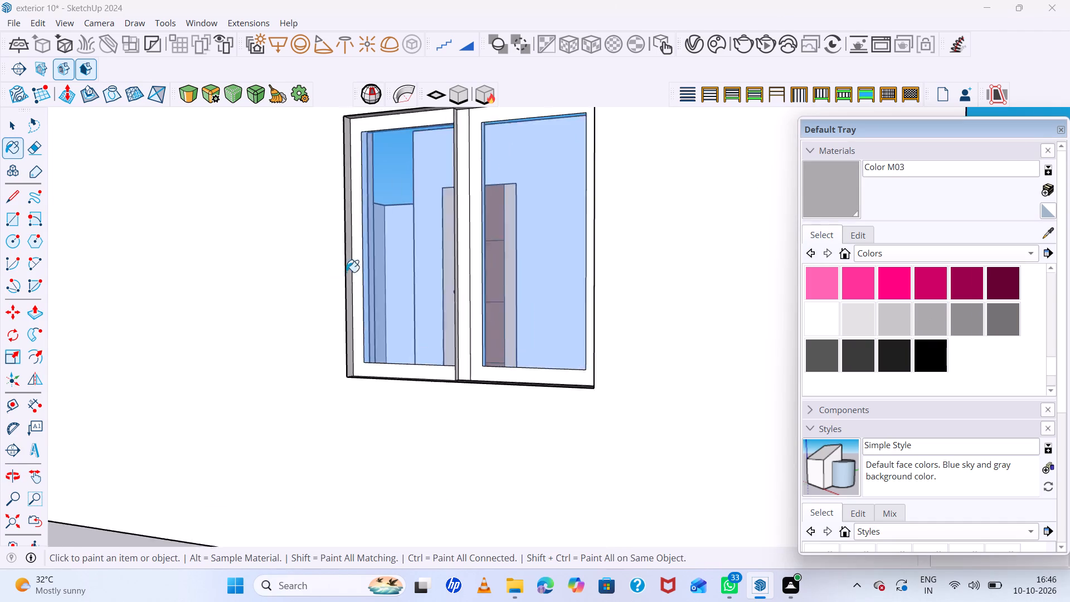
click(509, 289)
scroll(508, 288, down, 13)
scroll(625, 298, up, 1)
scroll(641, 292, down, 3)
scroll(285, 287, up, 6)
click(237, 270)
scroll(288, 264, down, 7)
scroll(381, 289, down, 7)
Examine the house from outside and above, checking the frame colors of its windows and doors and the remaining openings.
middle_drag(387, 288, 615, 314)
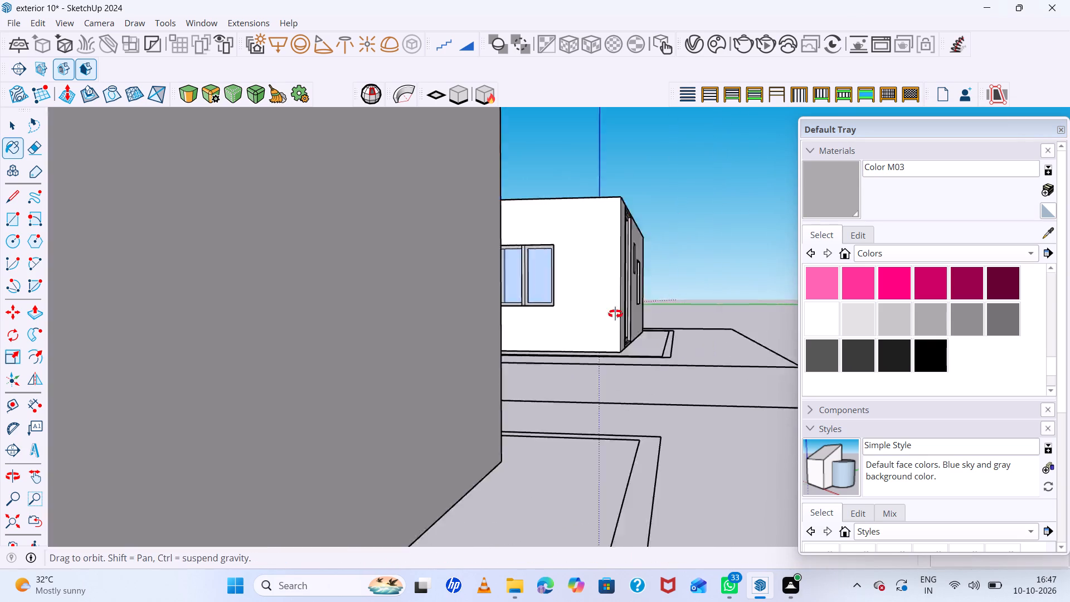
middle_drag(615, 314, 738, 331)
scroll(542, 336, up, 5)
scroll(364, 312, down, 6)
scroll(617, 293, up, 5)
scroll(617, 293, down, 5)
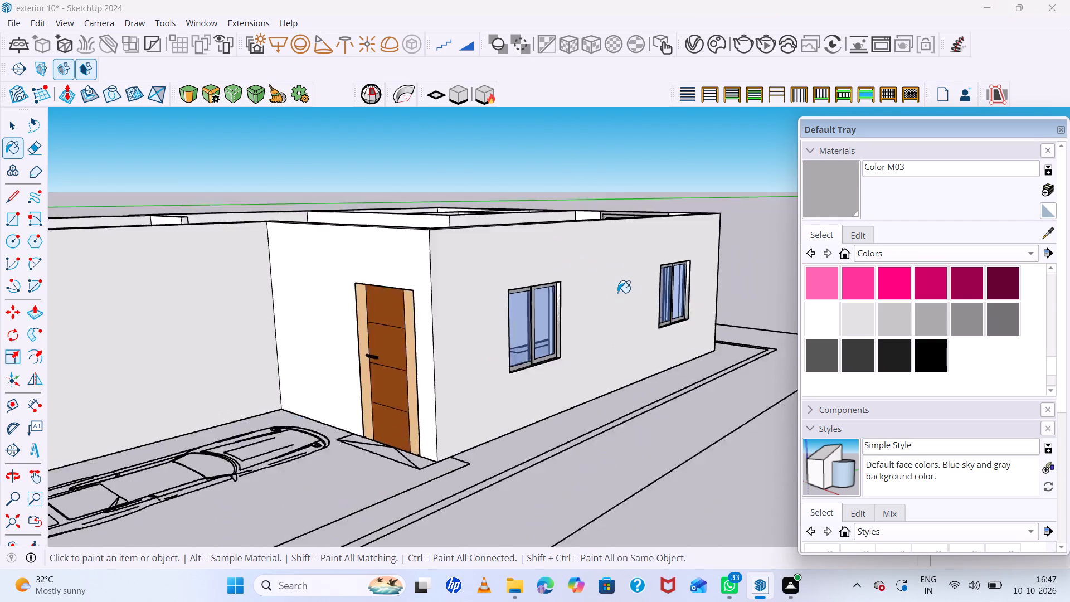
scroll(617, 293, down, 2)
scroll(696, 287, up, 6)
middle_drag(676, 291, 693, 264)
scroll(693, 264, up, 1)
scroll(695, 263, down, 19)
middle_drag(667, 292, 719, 360)
scroll(684, 280, up, 6)
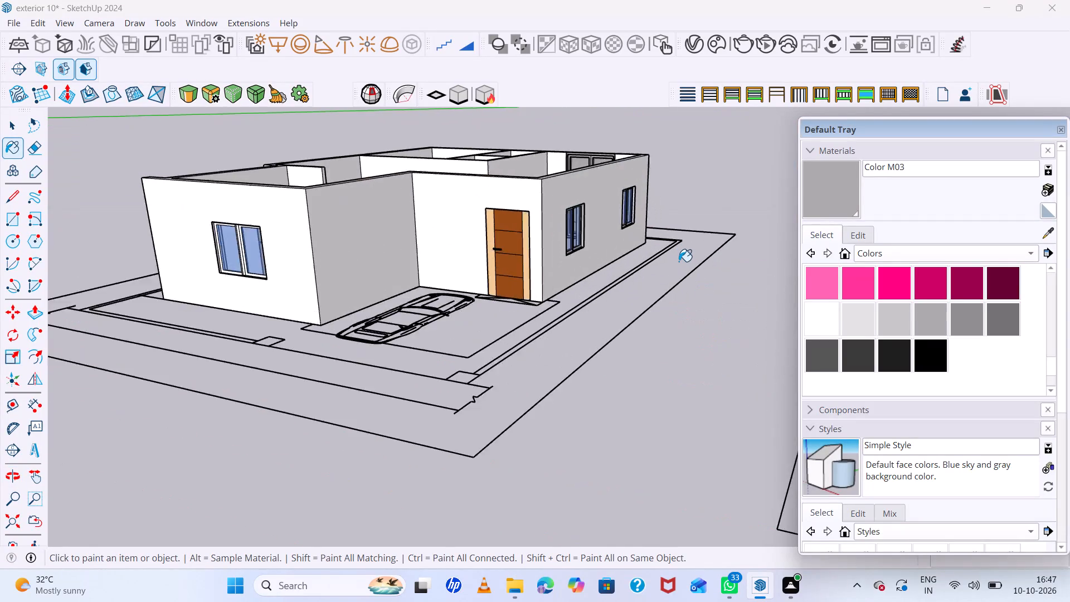
scroll(679, 261, down, 10)
middle_drag(679, 267, 727, 391)
scroll(727, 392, down, 1)
scroll(597, 192, up, 13)
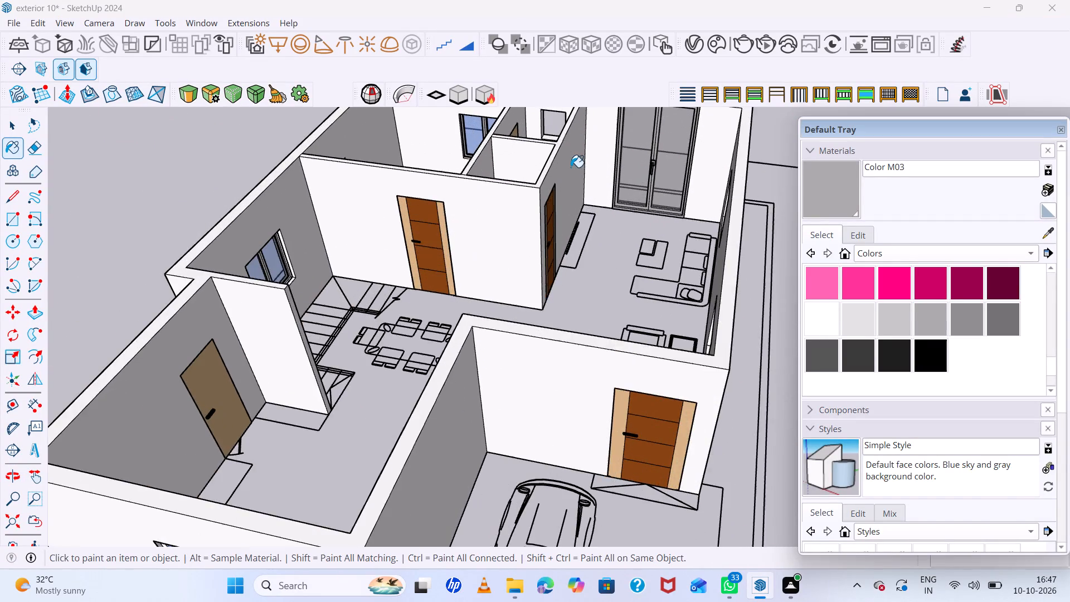
middle_drag(571, 167, 607, 298)
scroll(607, 293, down, 14)
scroll(503, 175, up, 5)
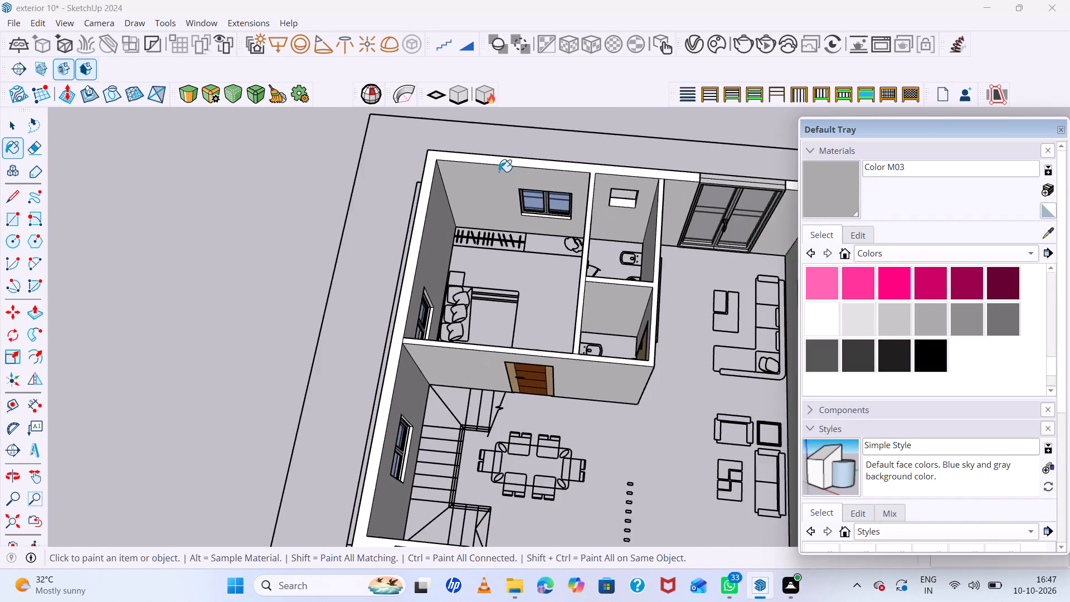
scroll(499, 172, up, 7)
middle_drag(353, 198, 174, 174)
scroll(203, 177, down, 6)
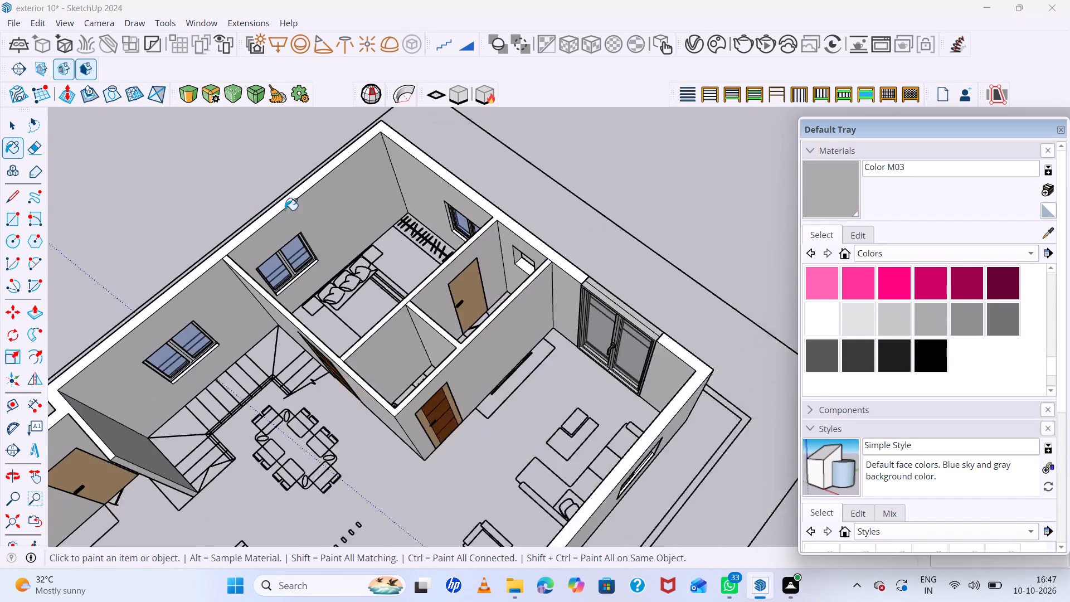
scroll(285, 210, down, 2)
scroll(301, 207, up, 1)
scroll(356, 191, down, 7)
middle_drag(428, 257, 479, 208)
key(space)
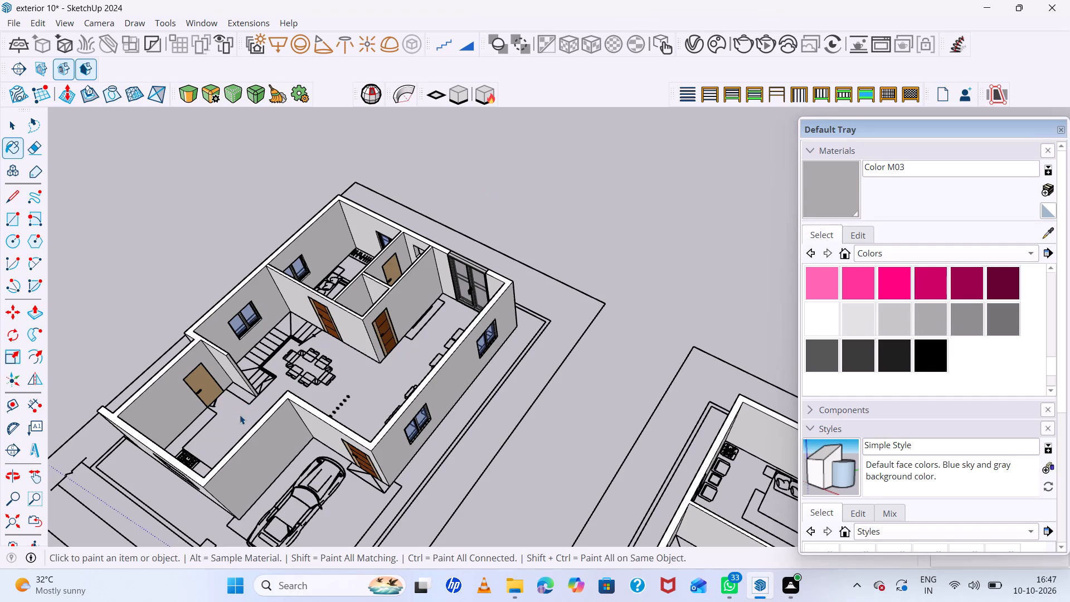
click(528, 262)
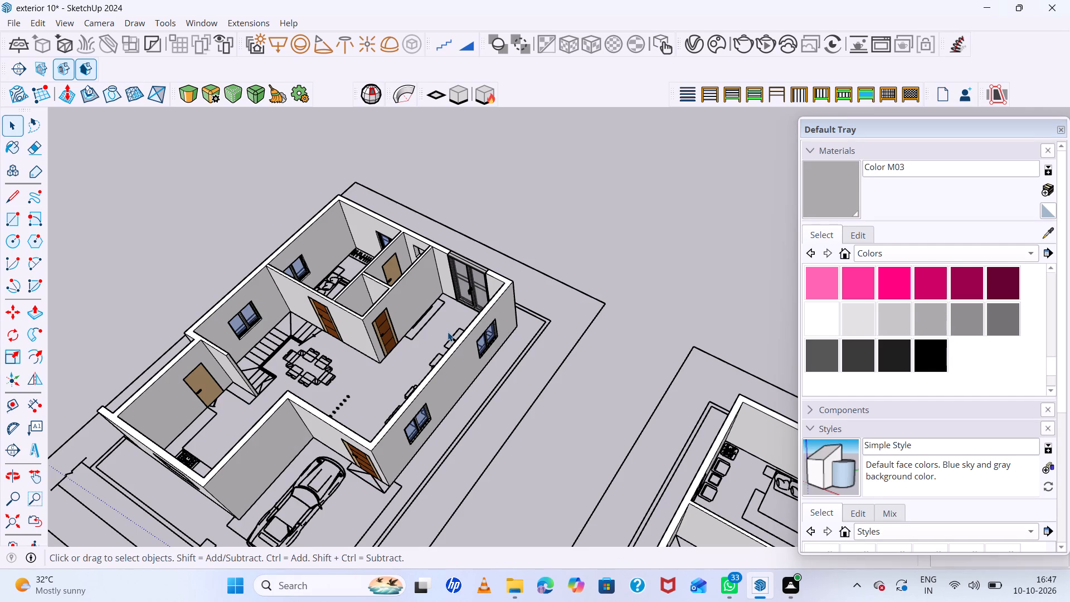